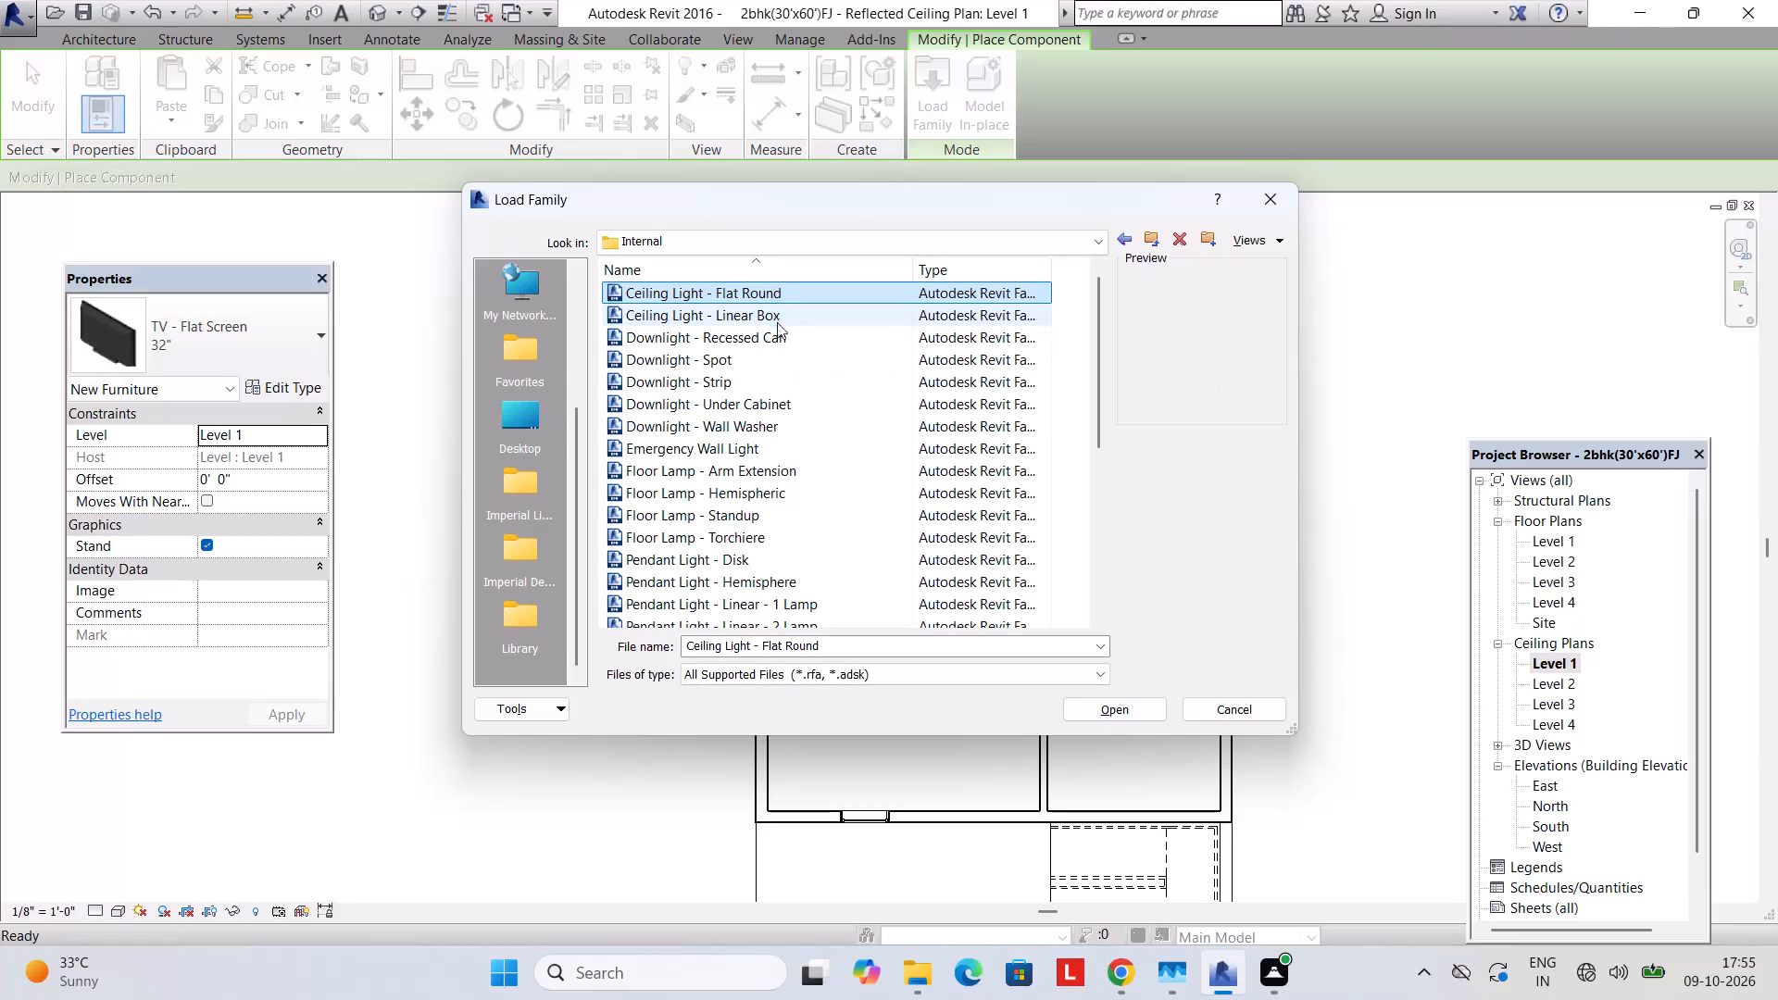
Load the Ceiling Light - Linear Box family from the Internal lighting folder, comparing previews of the downlight families first.
left_click(771, 332)
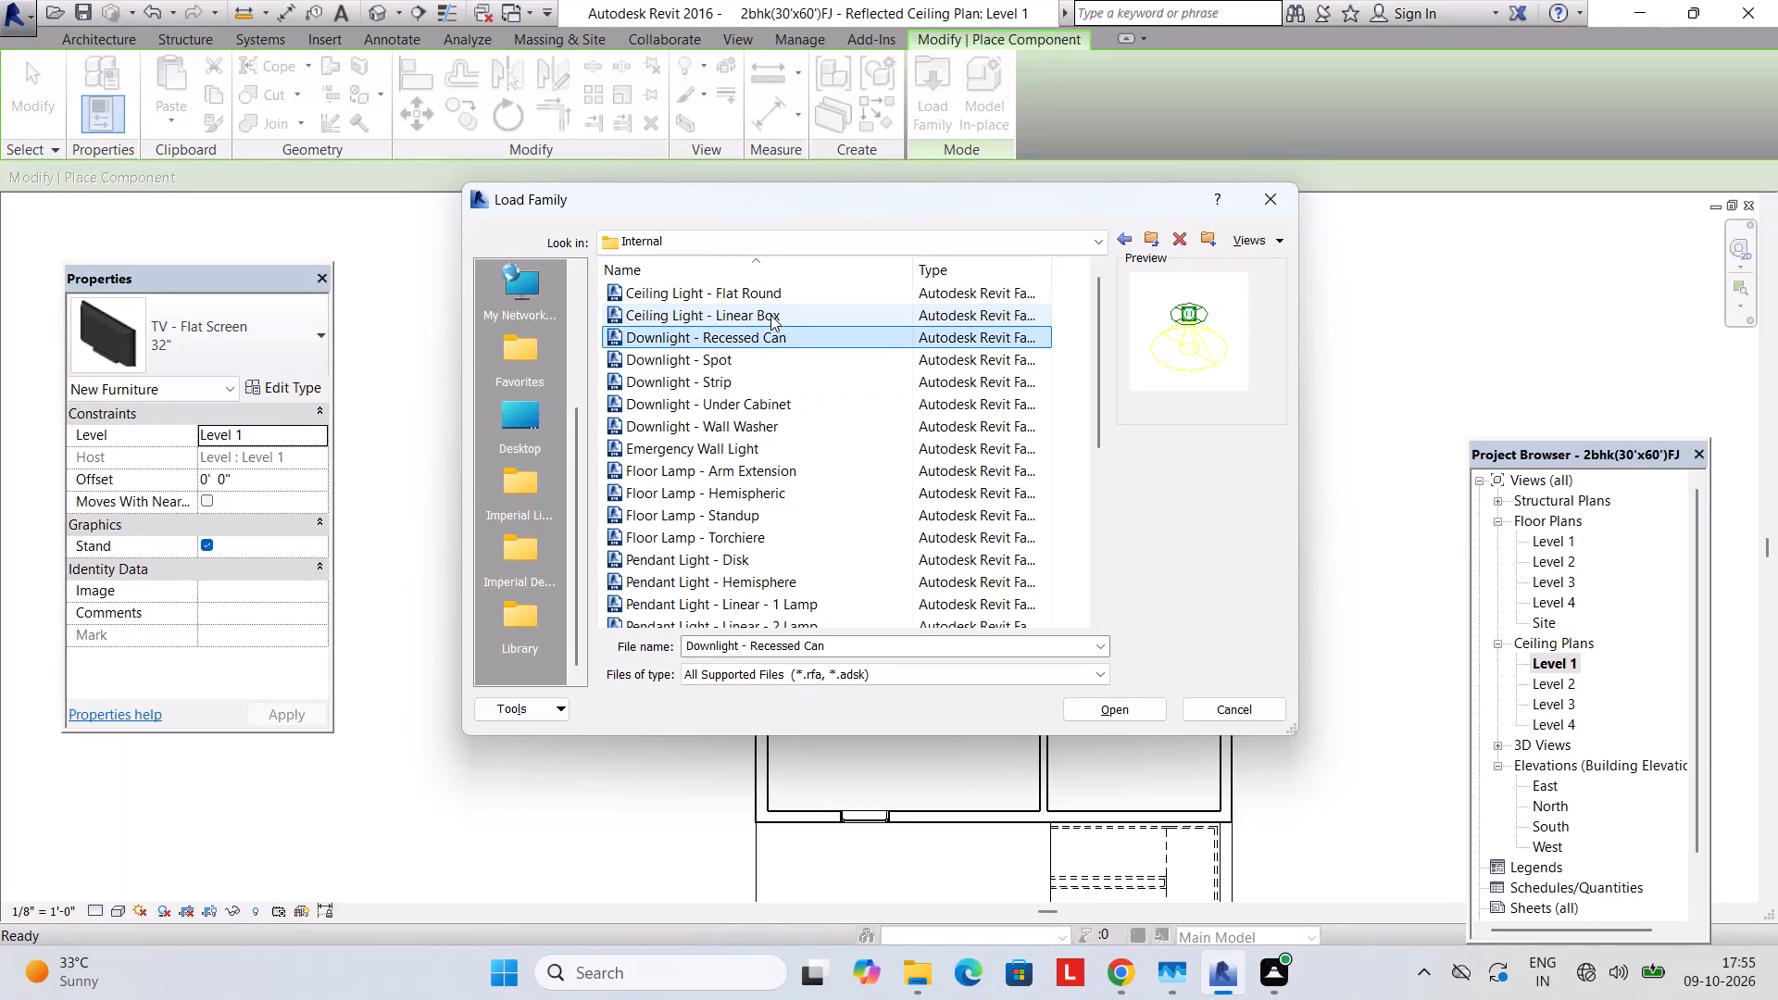
left_click(770, 314)
left_click(763, 357)
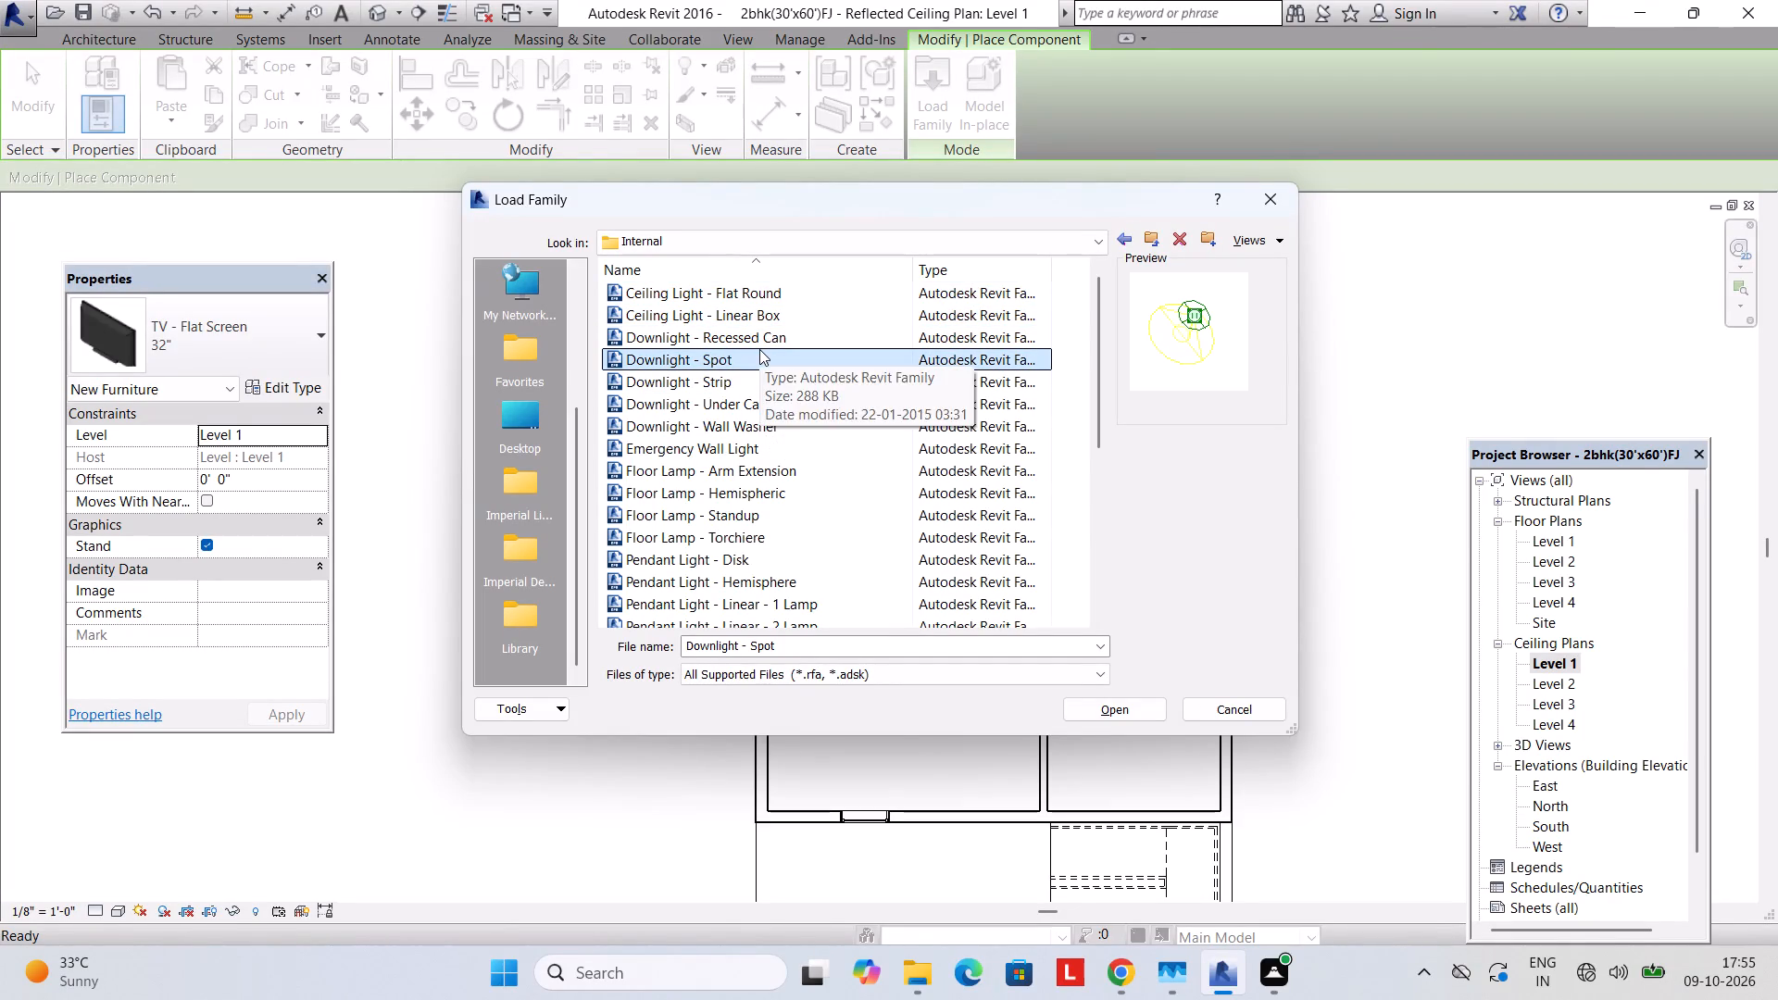
left_click(756, 317)
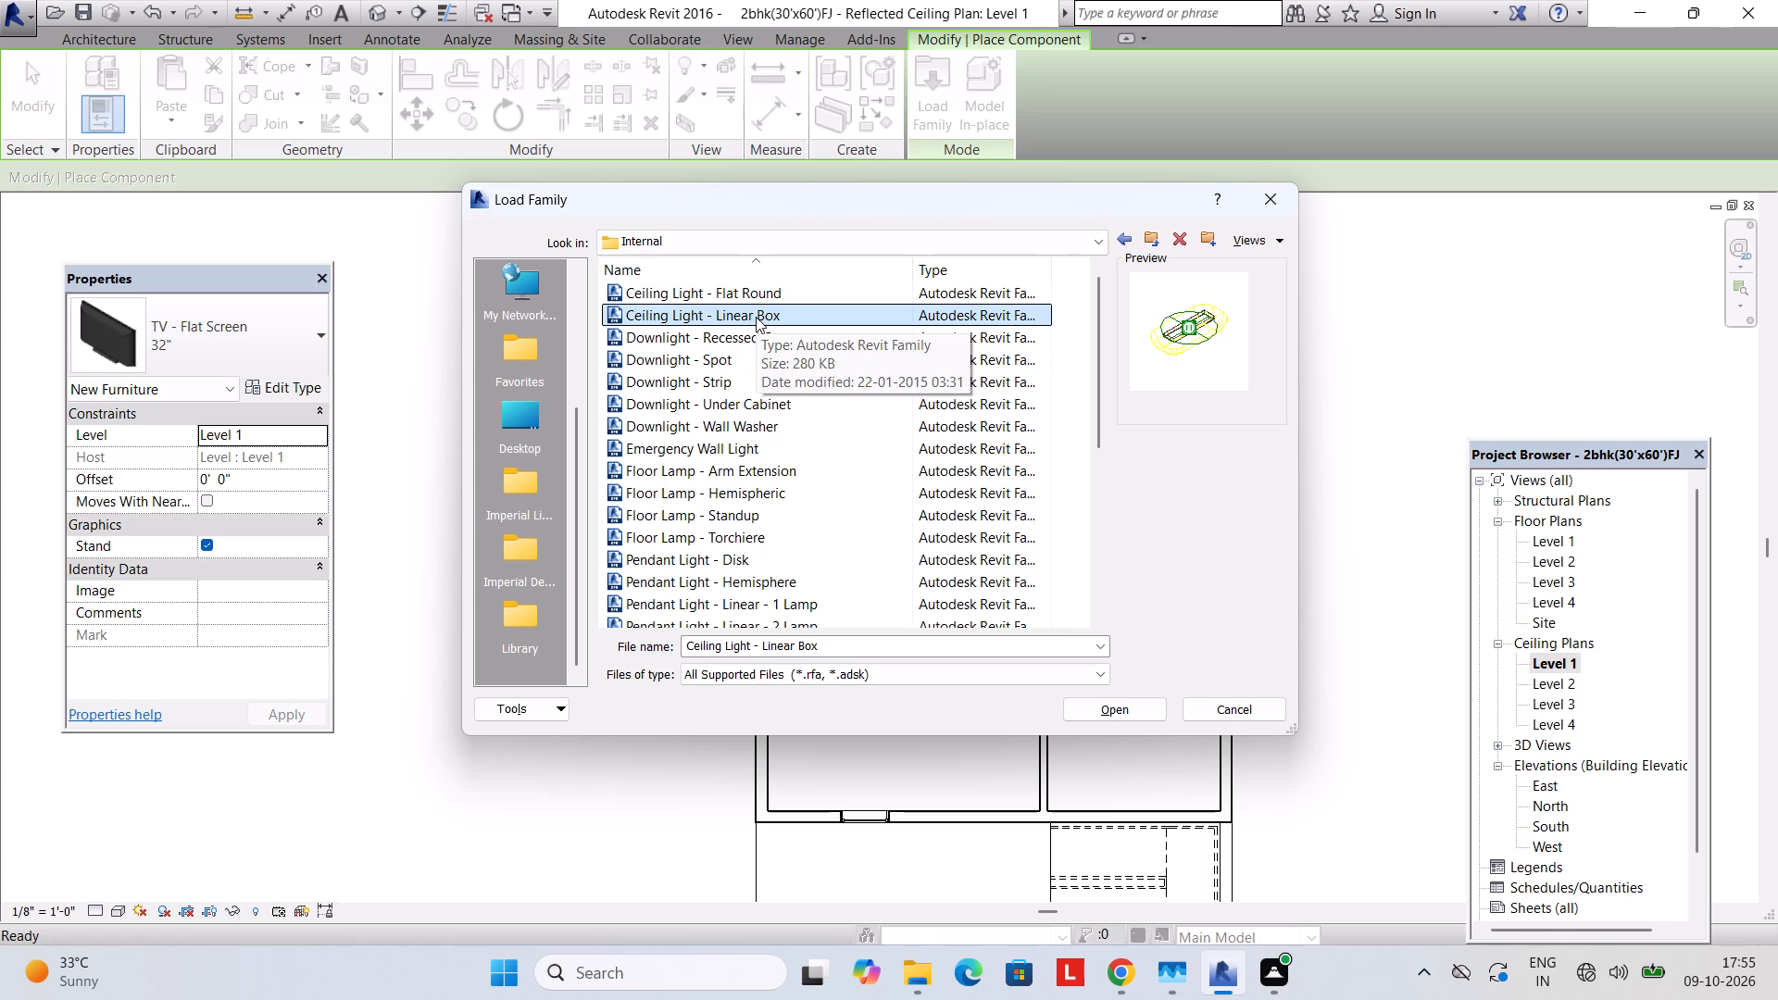
left_click(1122, 714)
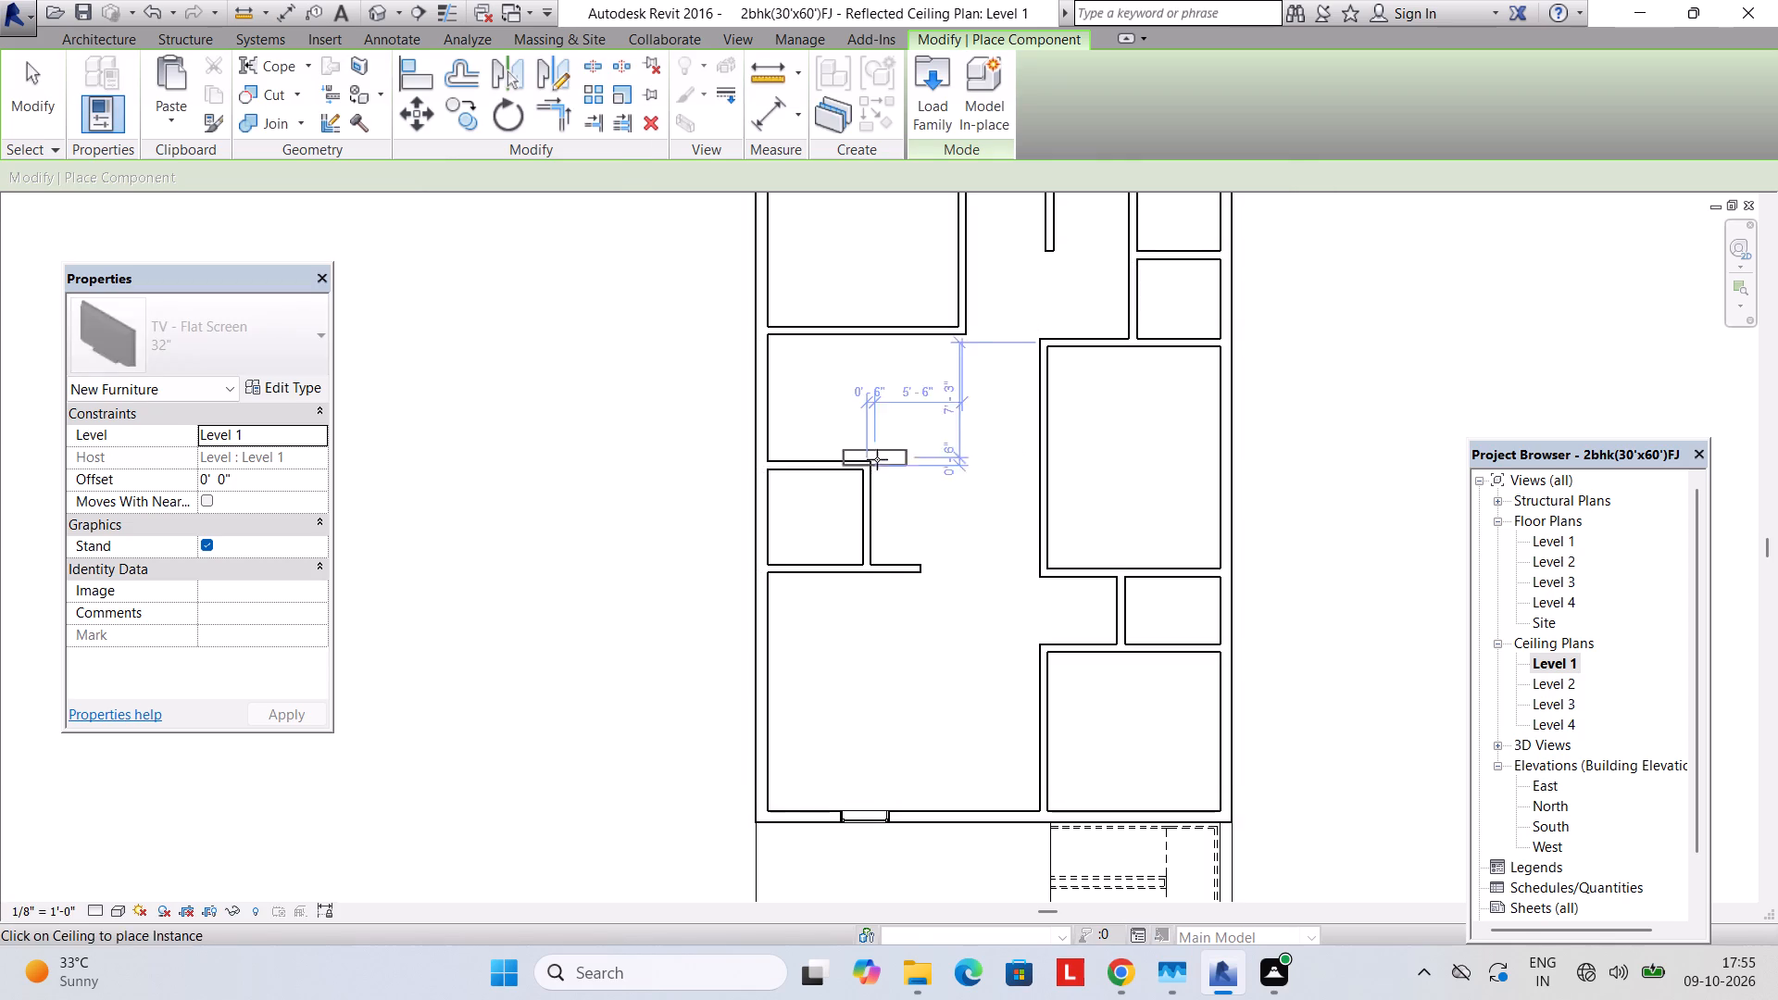
Place two 1'x4'(1 Lamp) - 120V linear box ceiling lights side by side in the top-left room of the Level 1 ceiling plan.
middle_click_drag(868, 430, 851, 679)
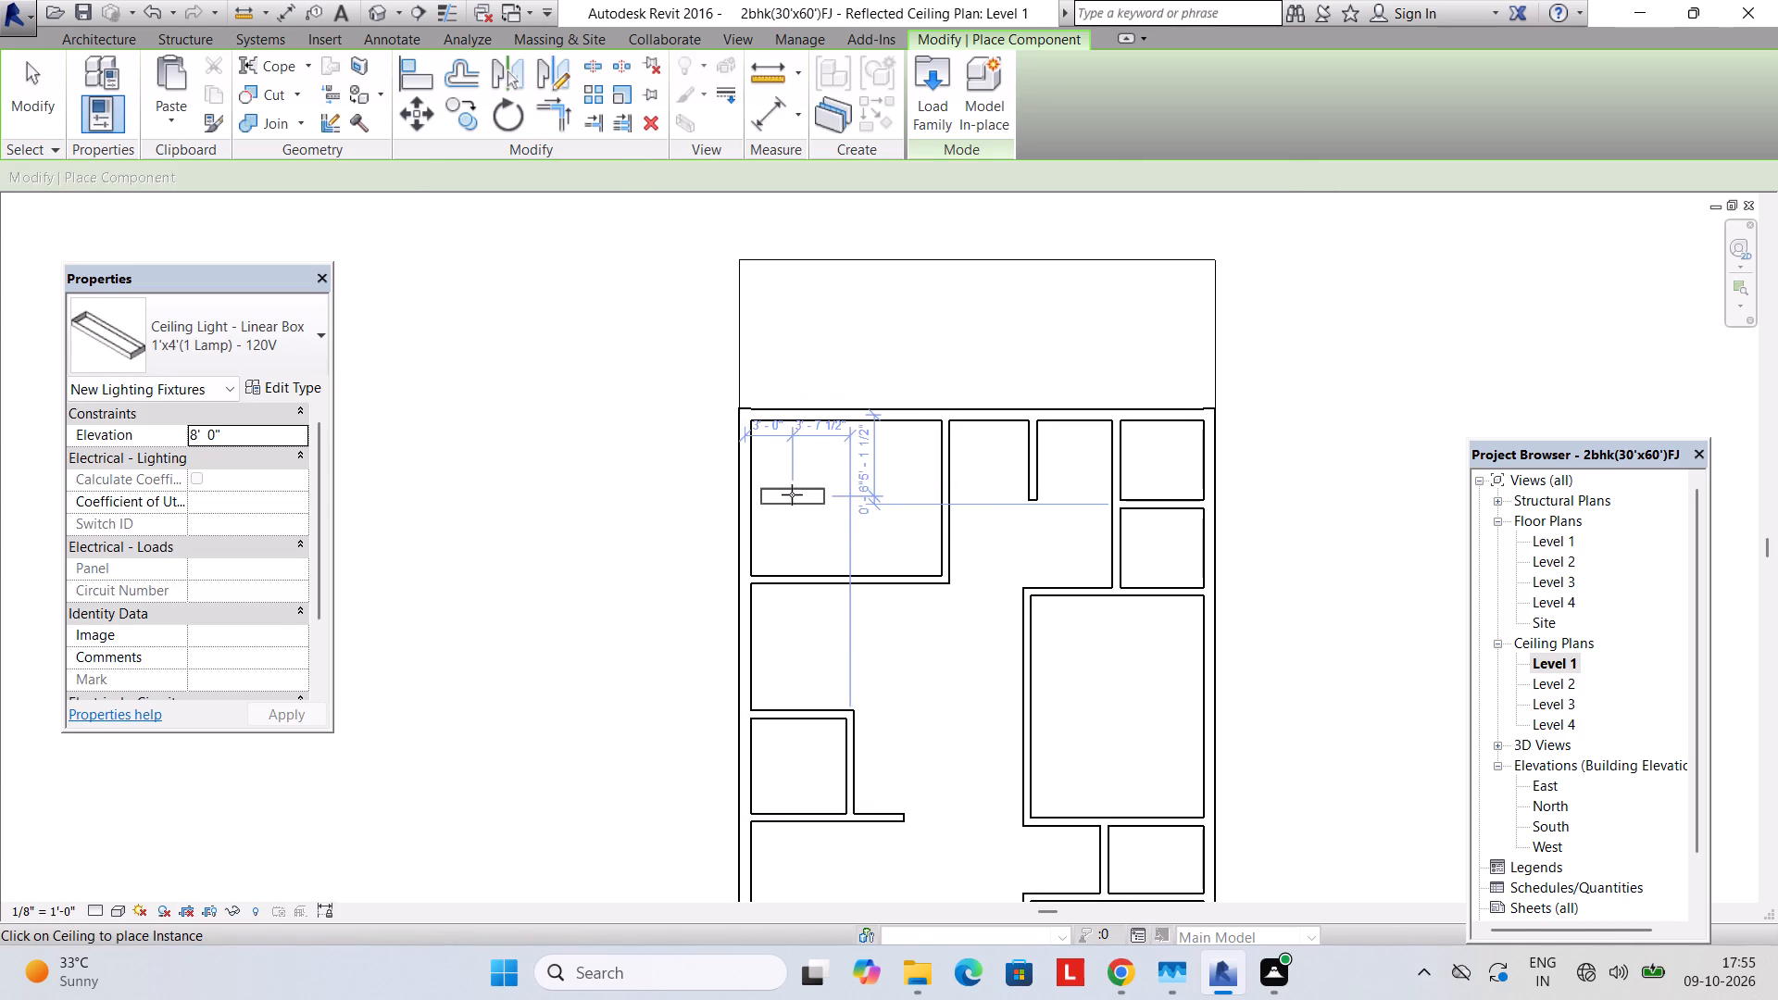
left_click(800, 497)
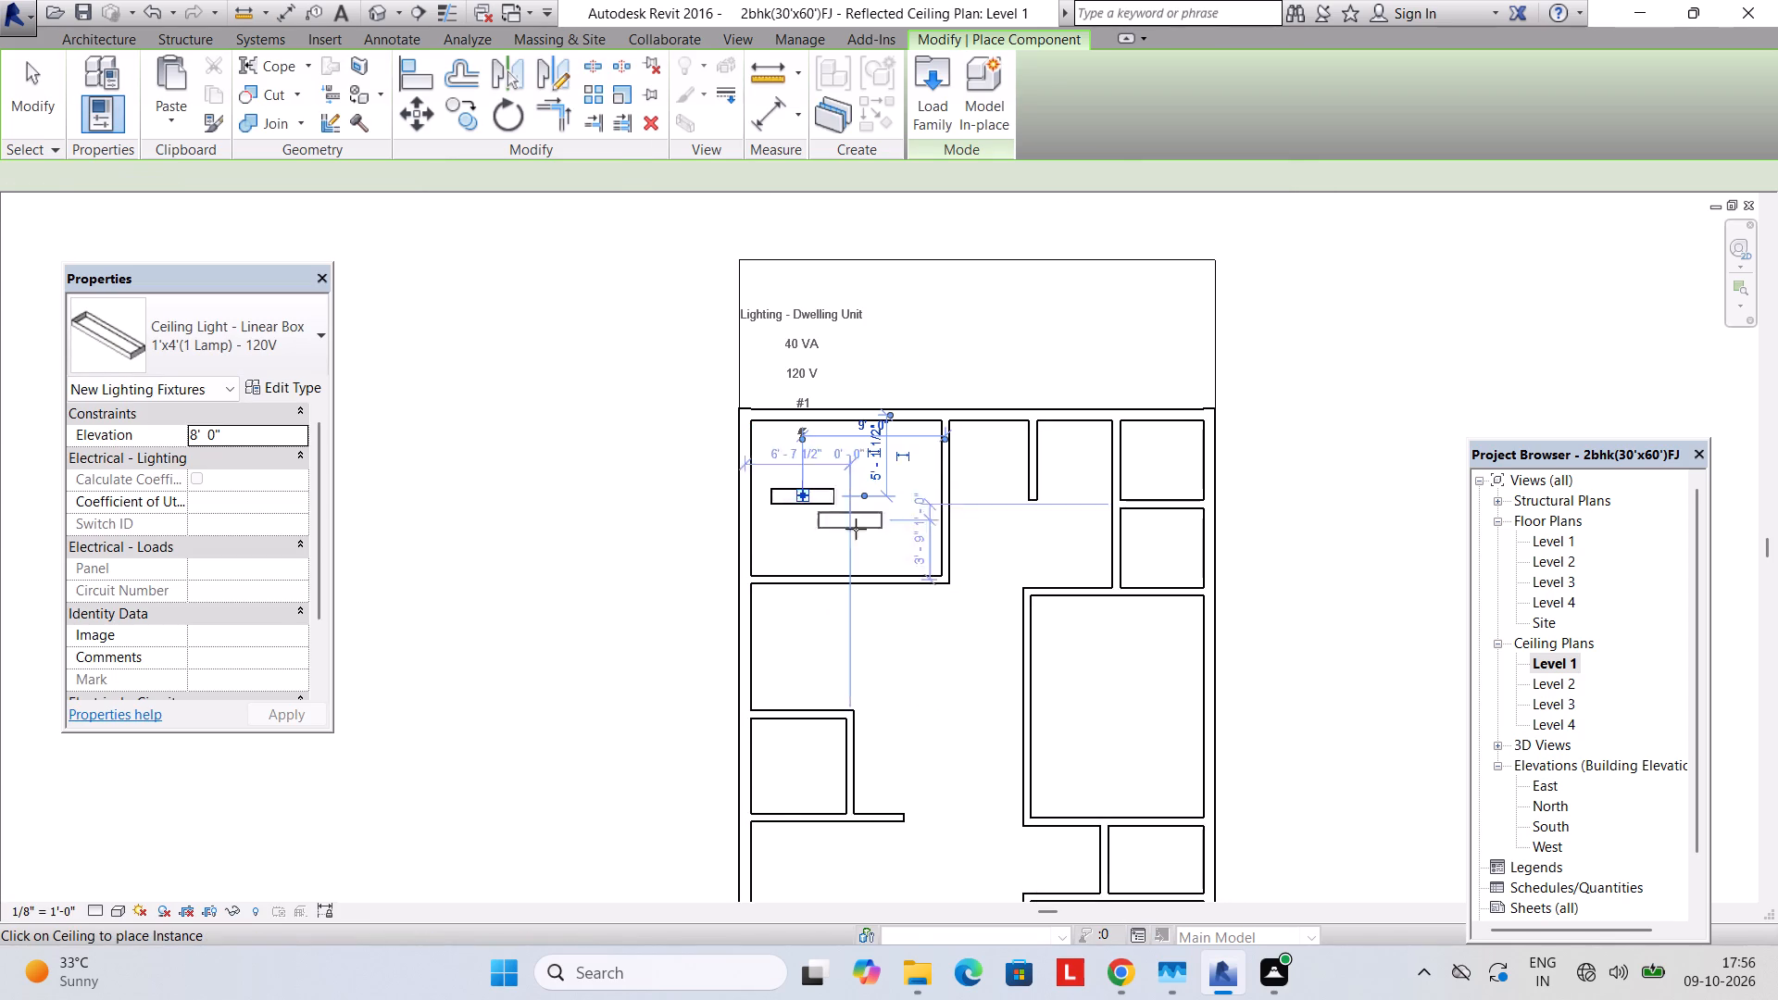
left_click(883, 500)
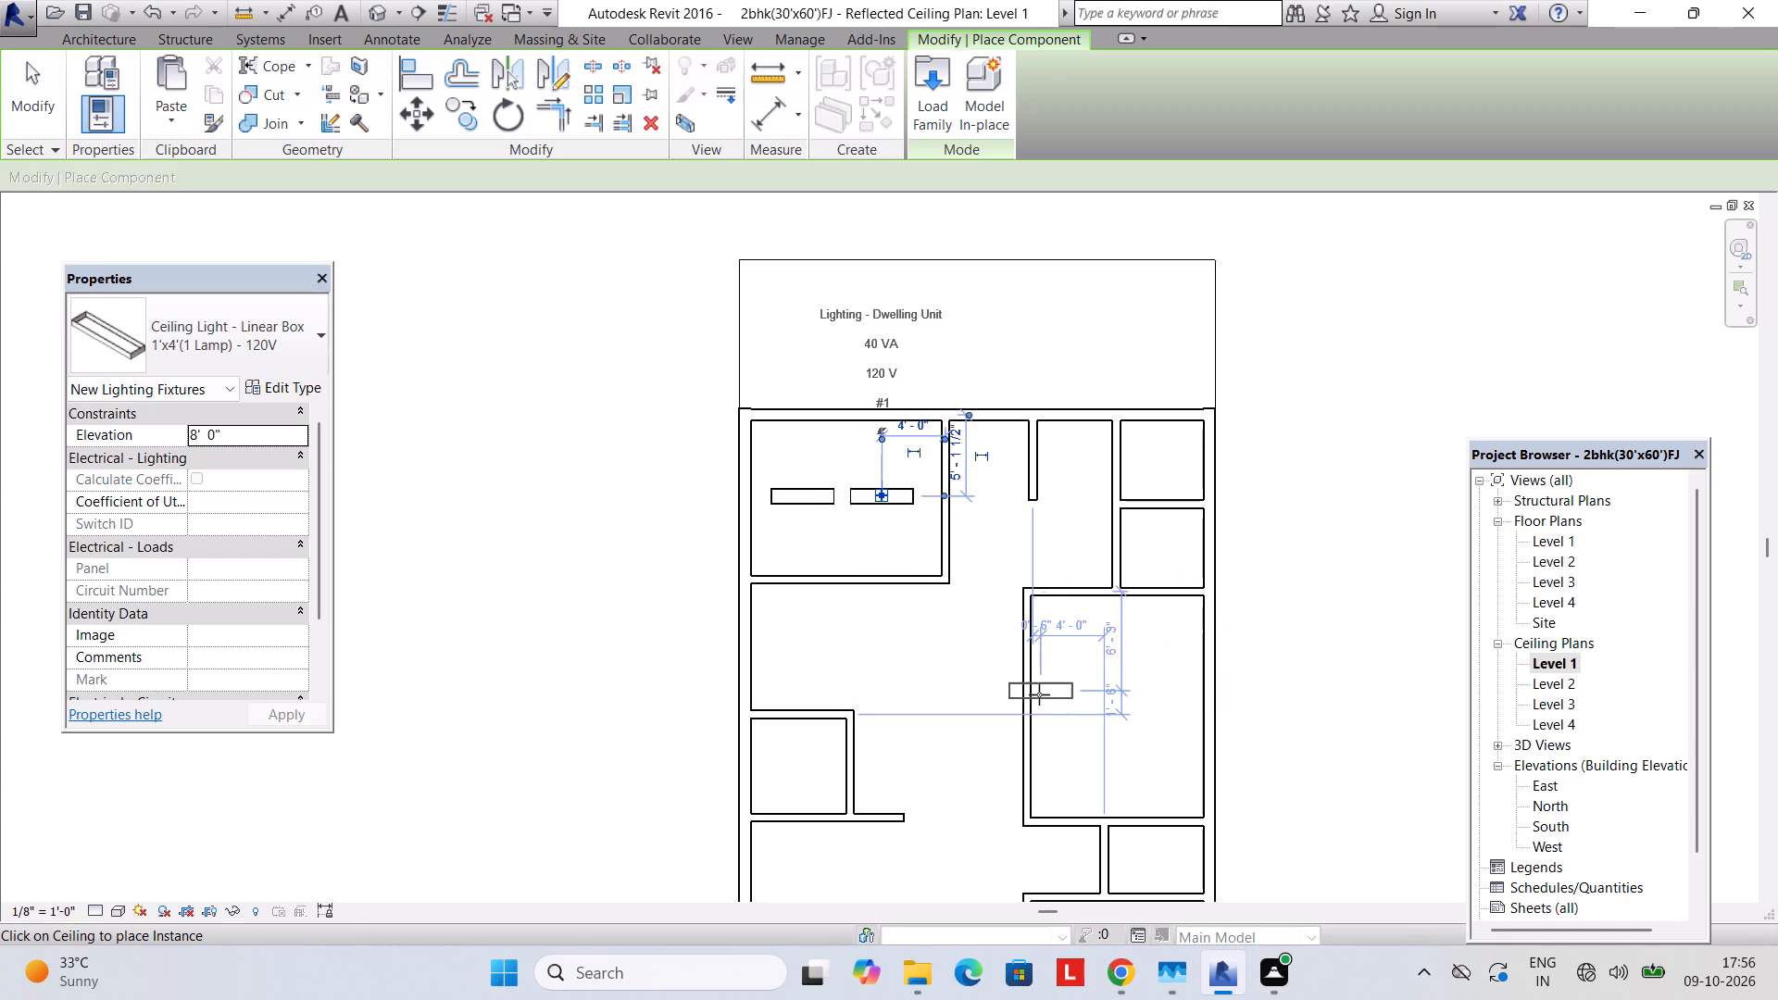
Place one linear box light in the narrow room along the plan's top wall and another in the adjoining passage below it.
middle_click_drag(1039, 692, 925, 591)
middle_click_drag(1014, 677, 969, 616)
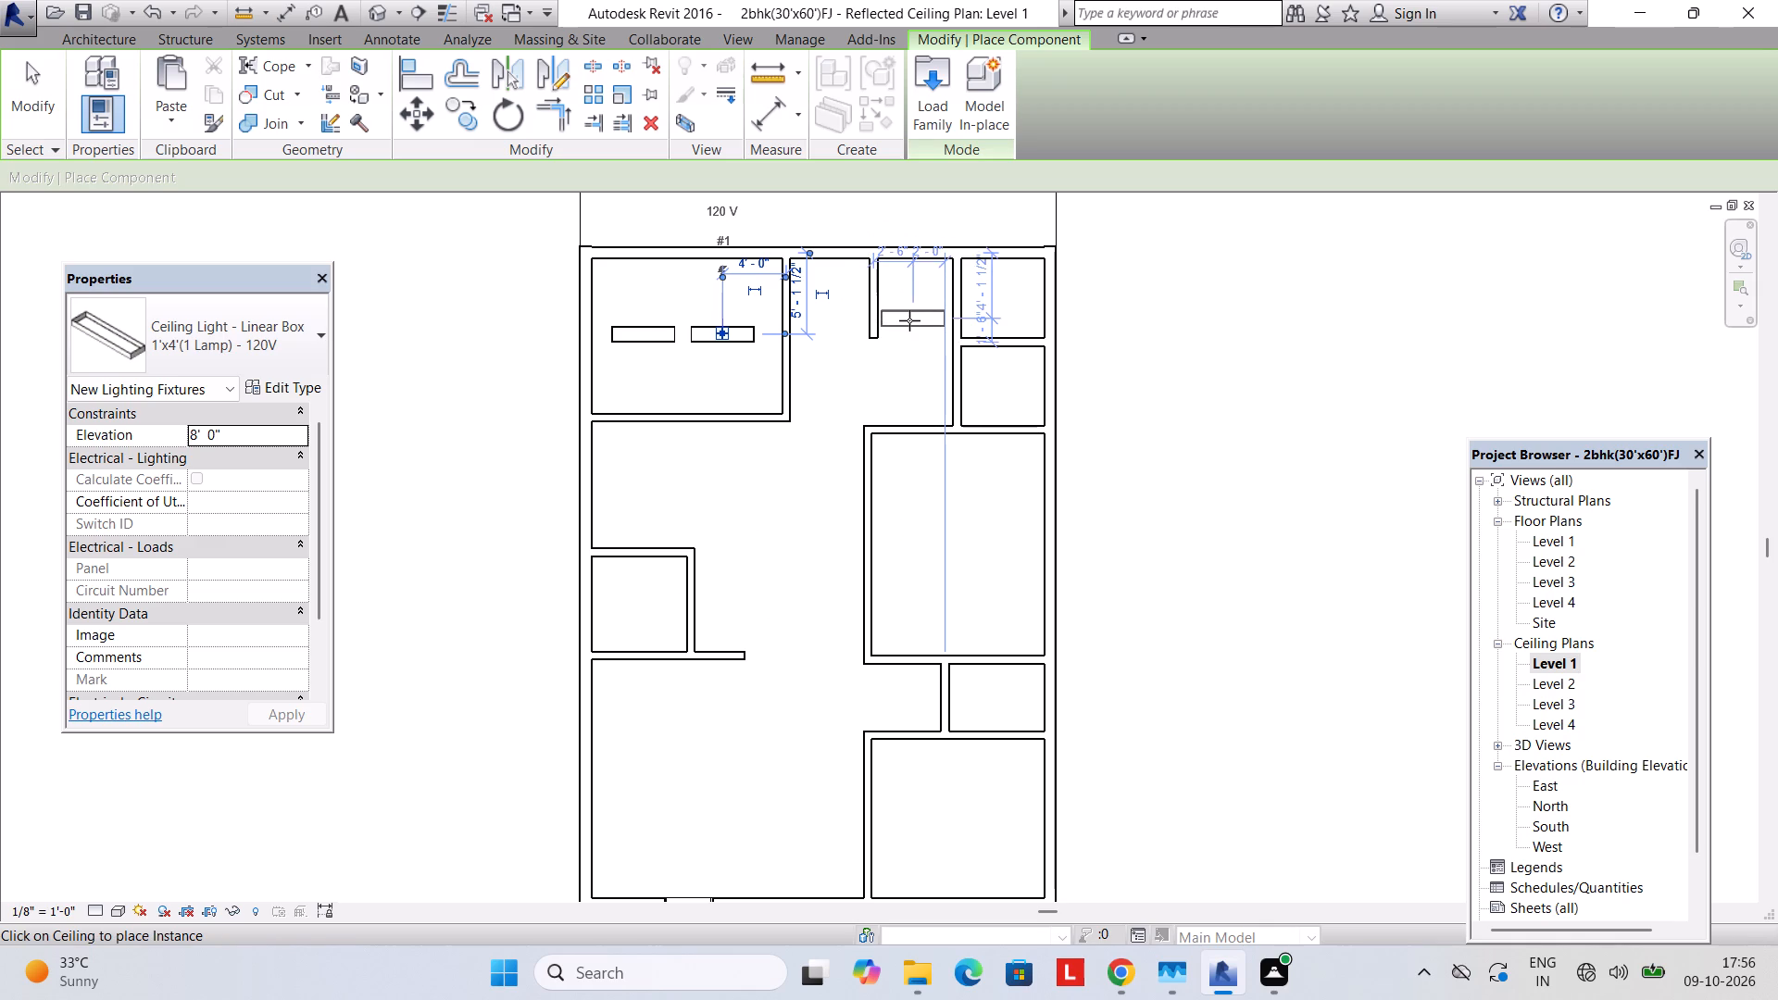
left_click(909, 320)
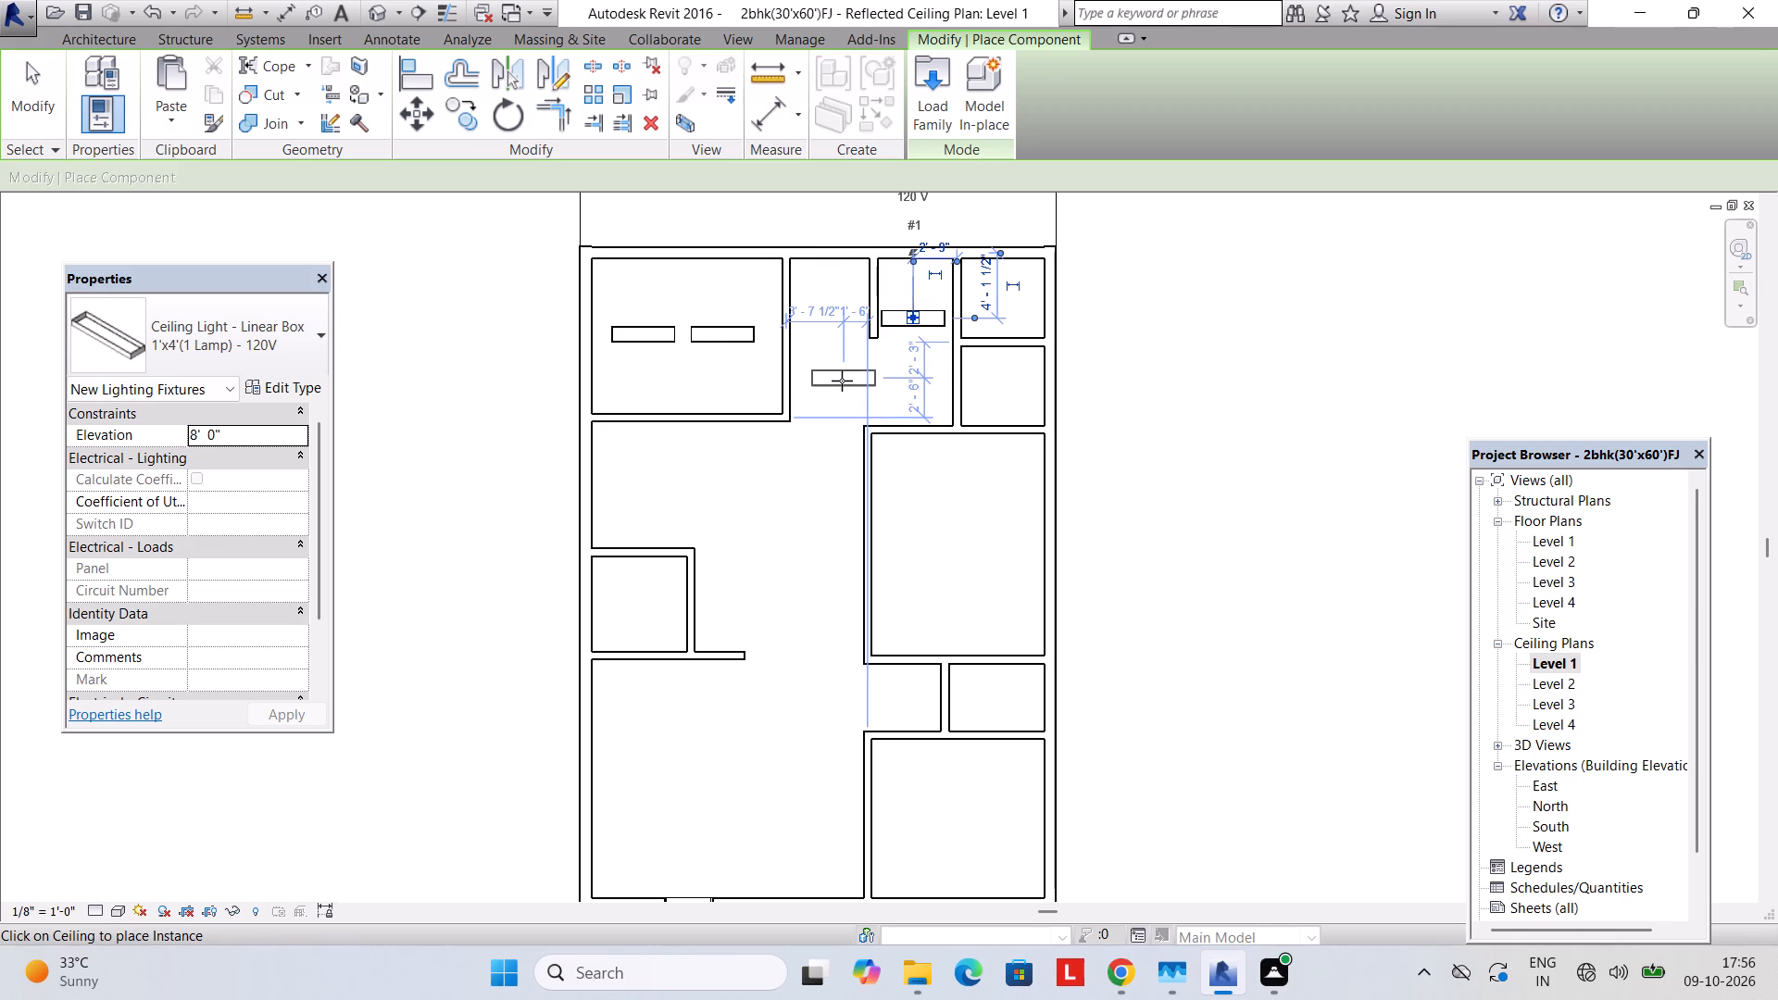
left_click(833, 379)
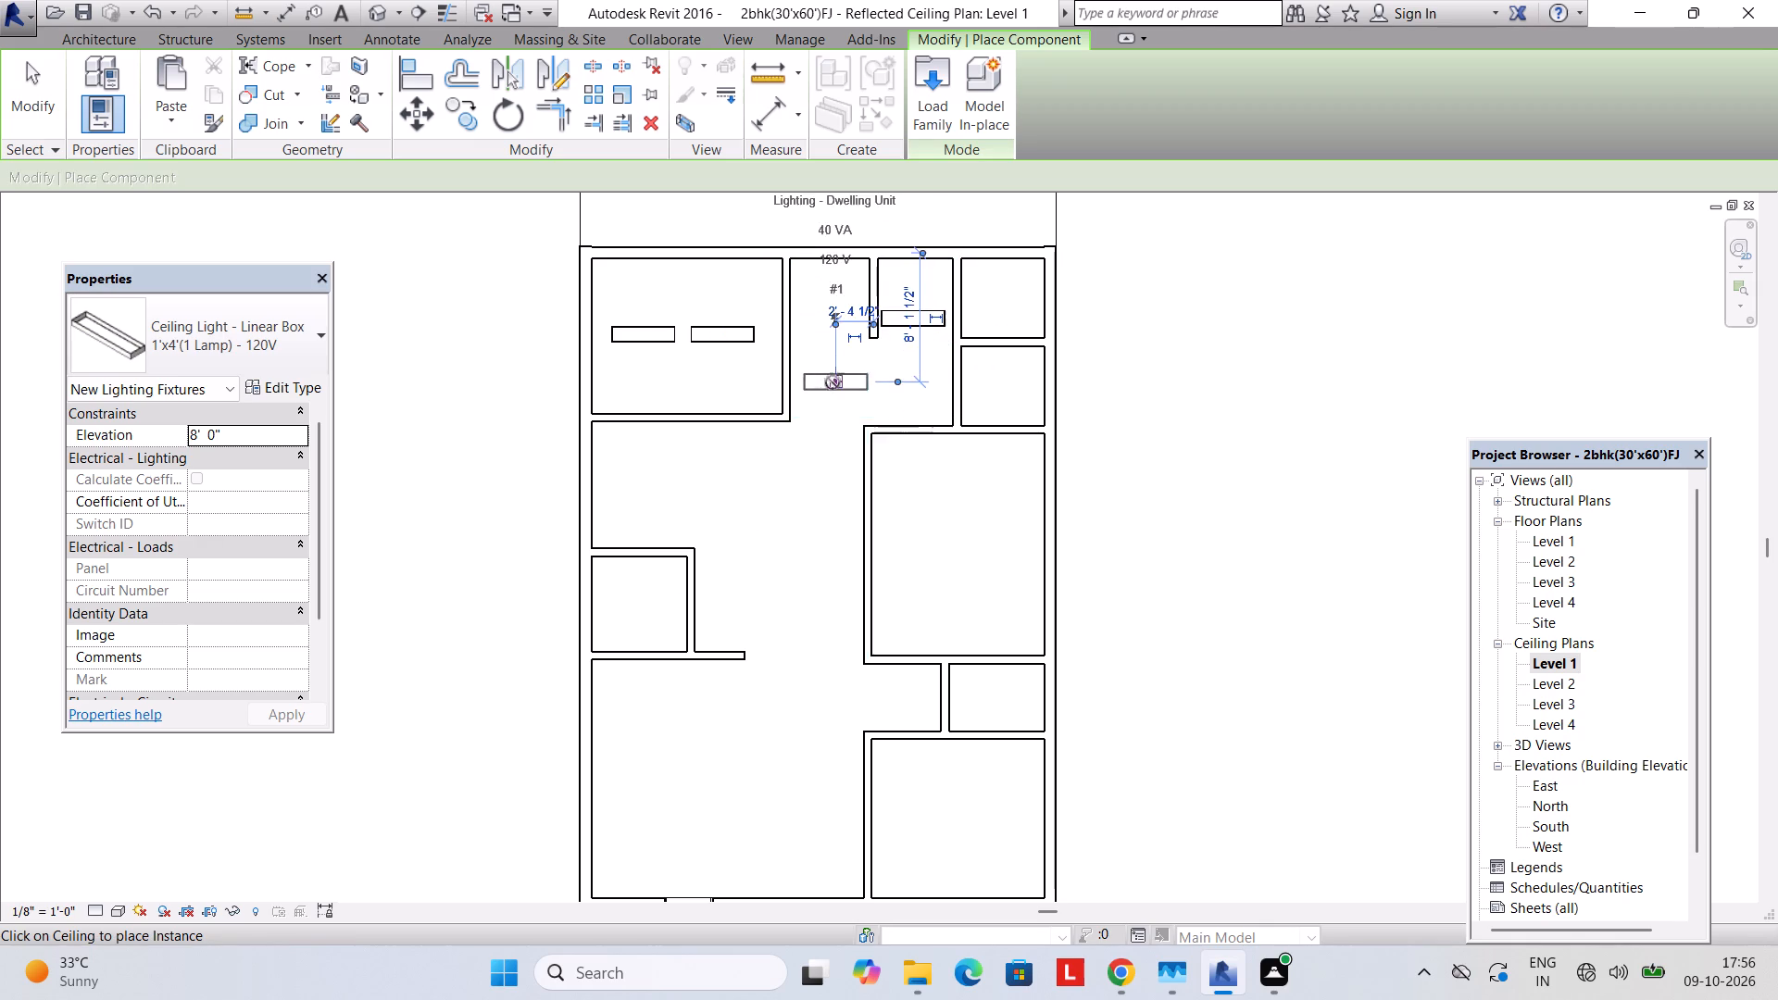
middle_click_drag(846, 638, 918, 488)
middle_click_drag(903, 614, 926, 523)
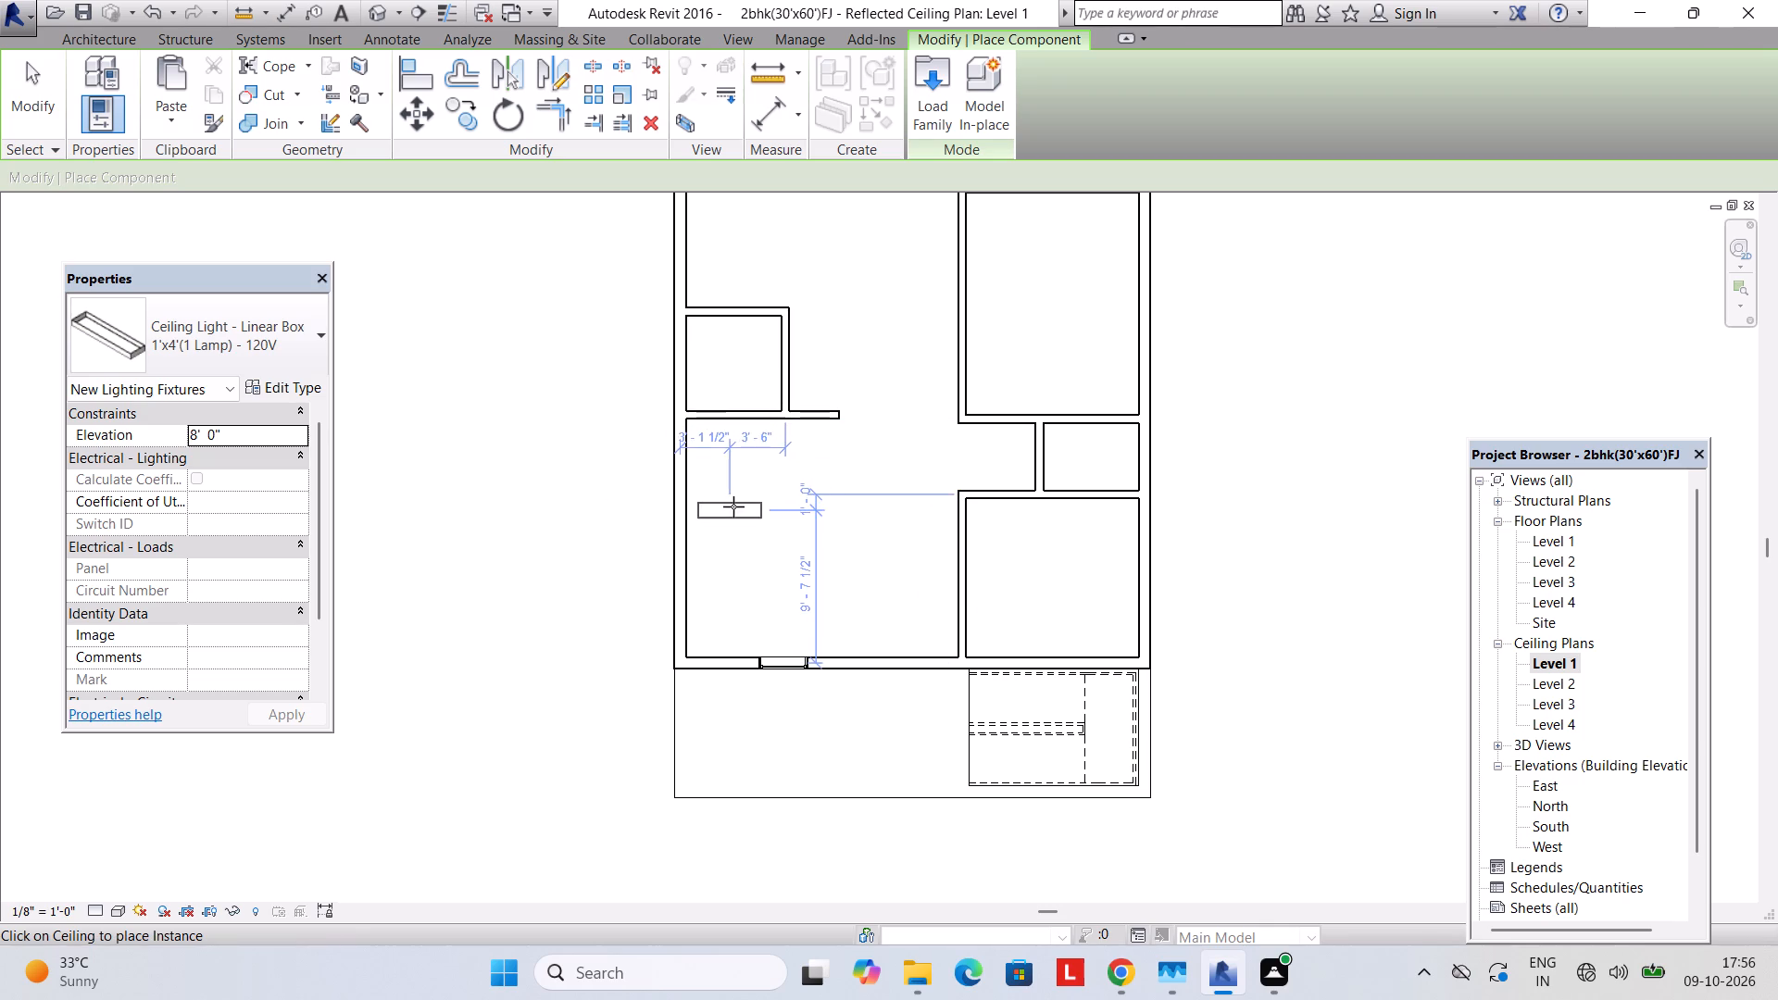
middle_click_drag(735, 506, 725, 607)
scroll(735, 508, "down", 1)
middle_click_drag(739, 601, 719, 691)
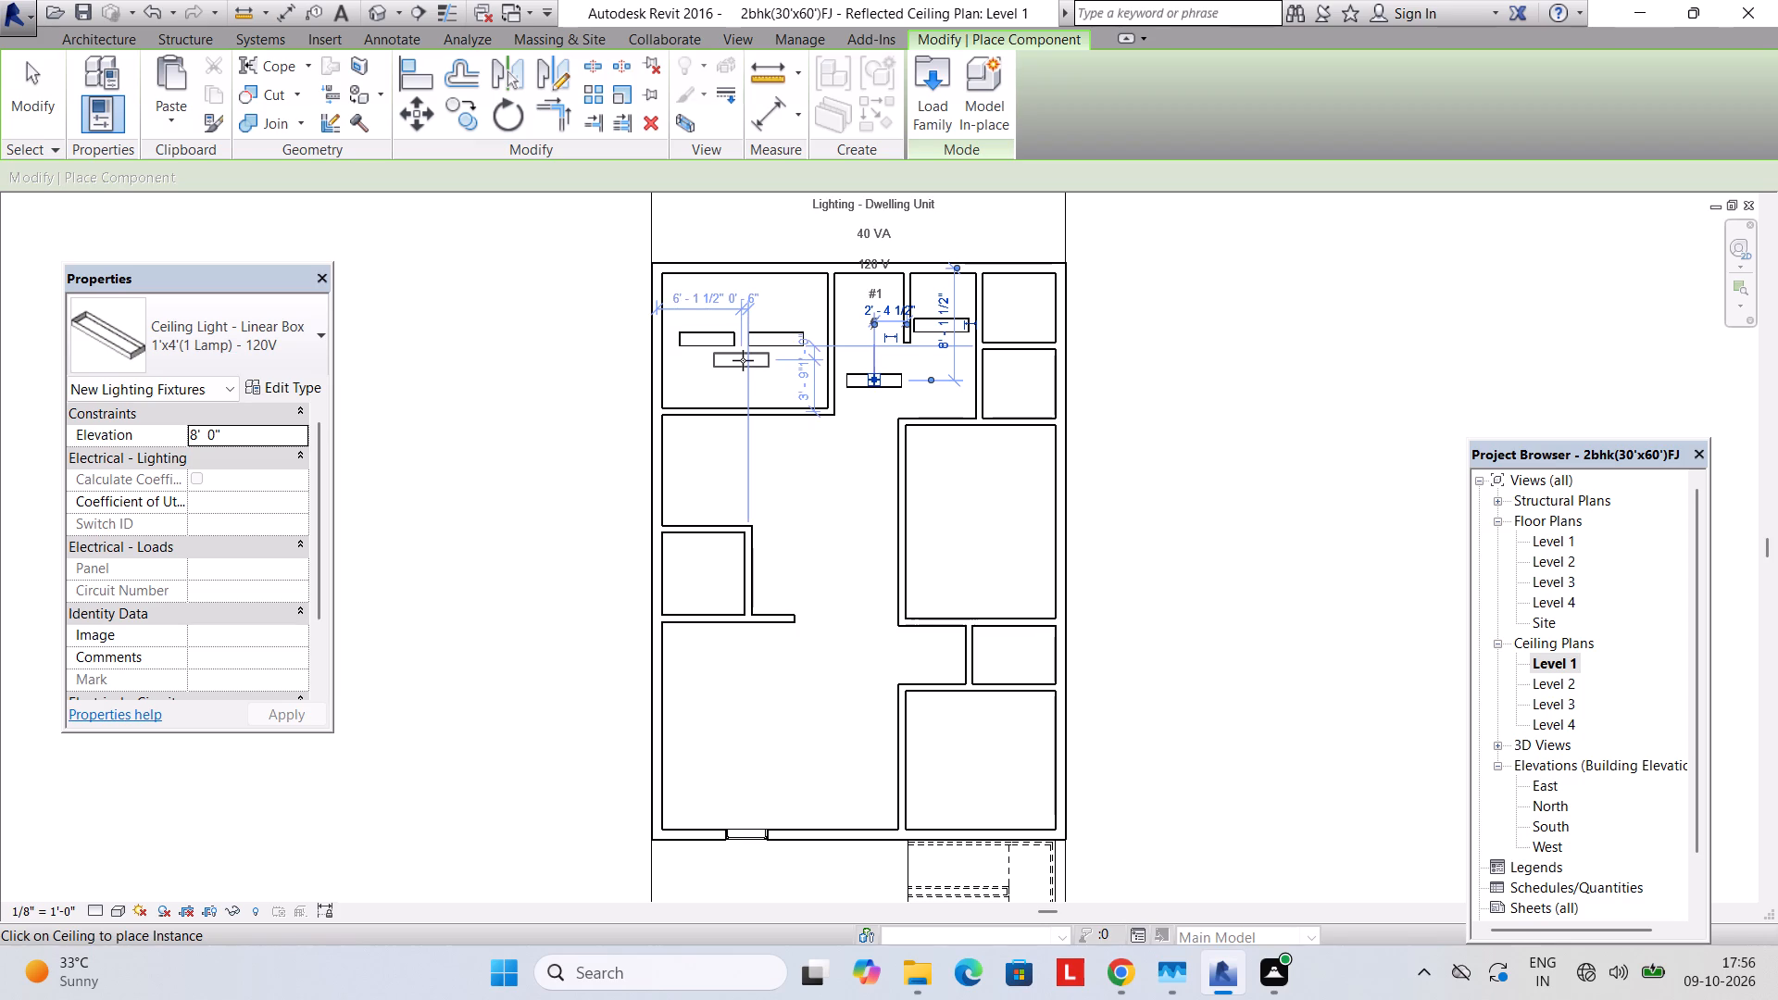
key("Escape")
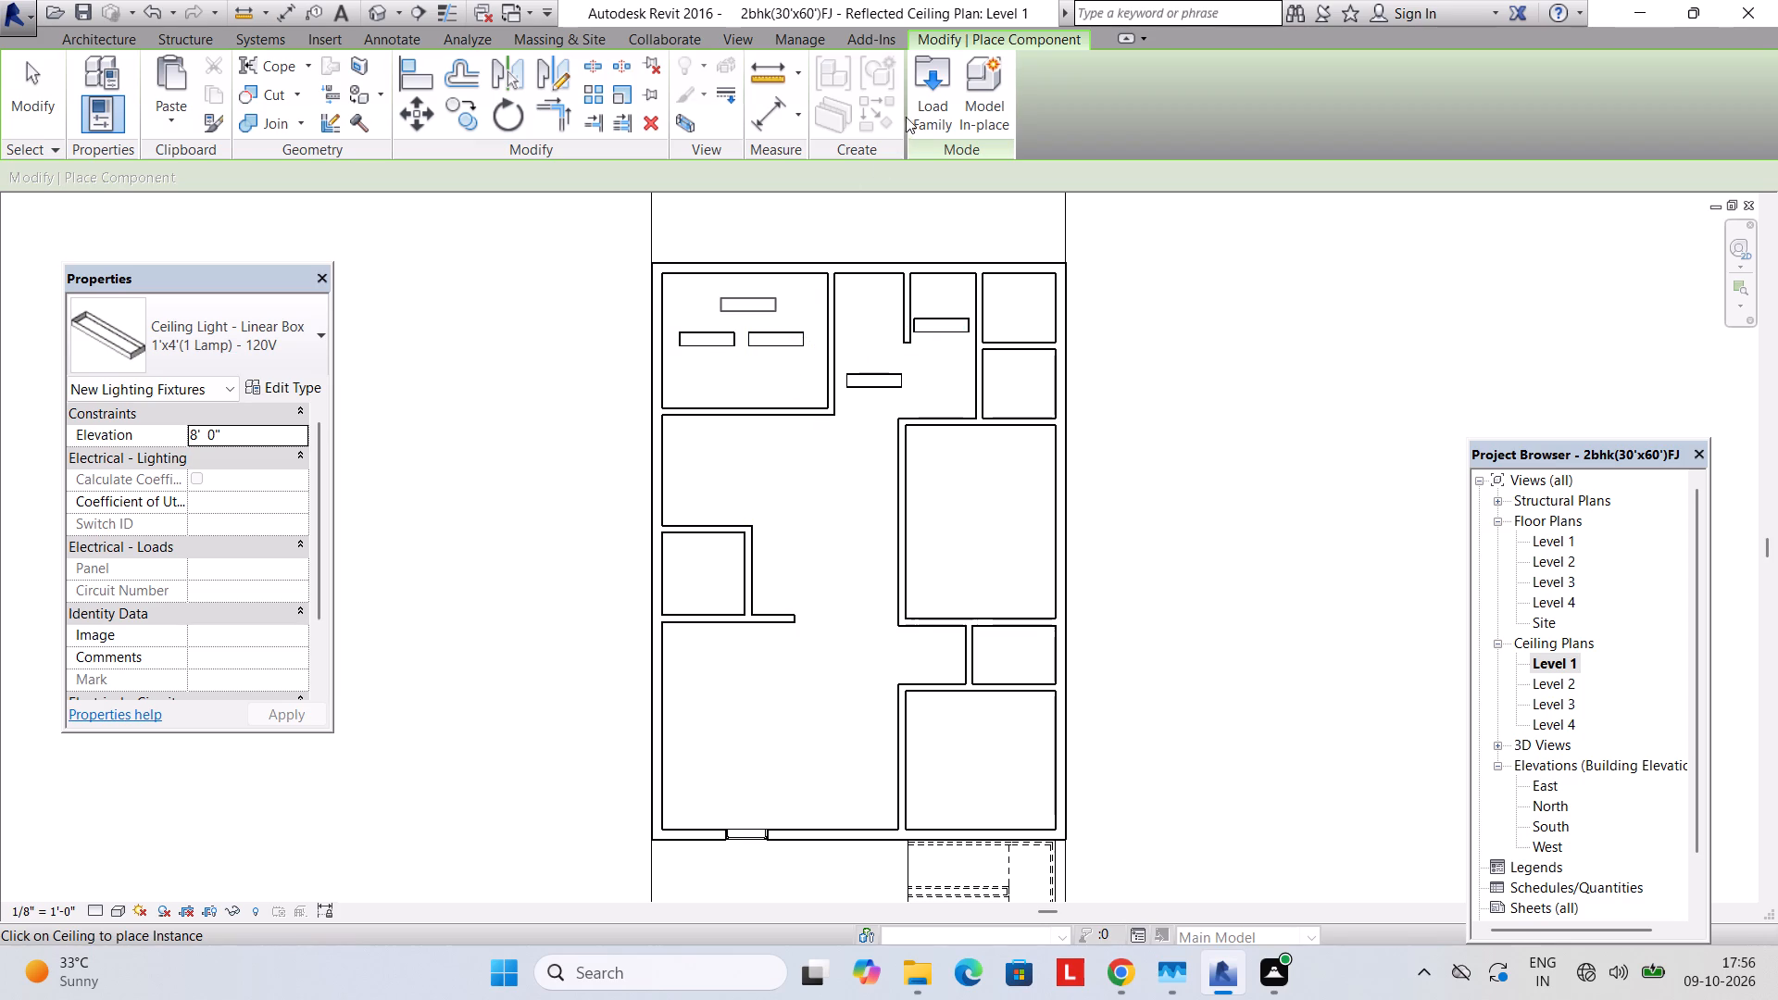
Load the Ceiling Light - Flat Round family from the US Imperial library's Lighting, Architectural, Internal folder.
left_click(935, 113)
left_click(809, 256)
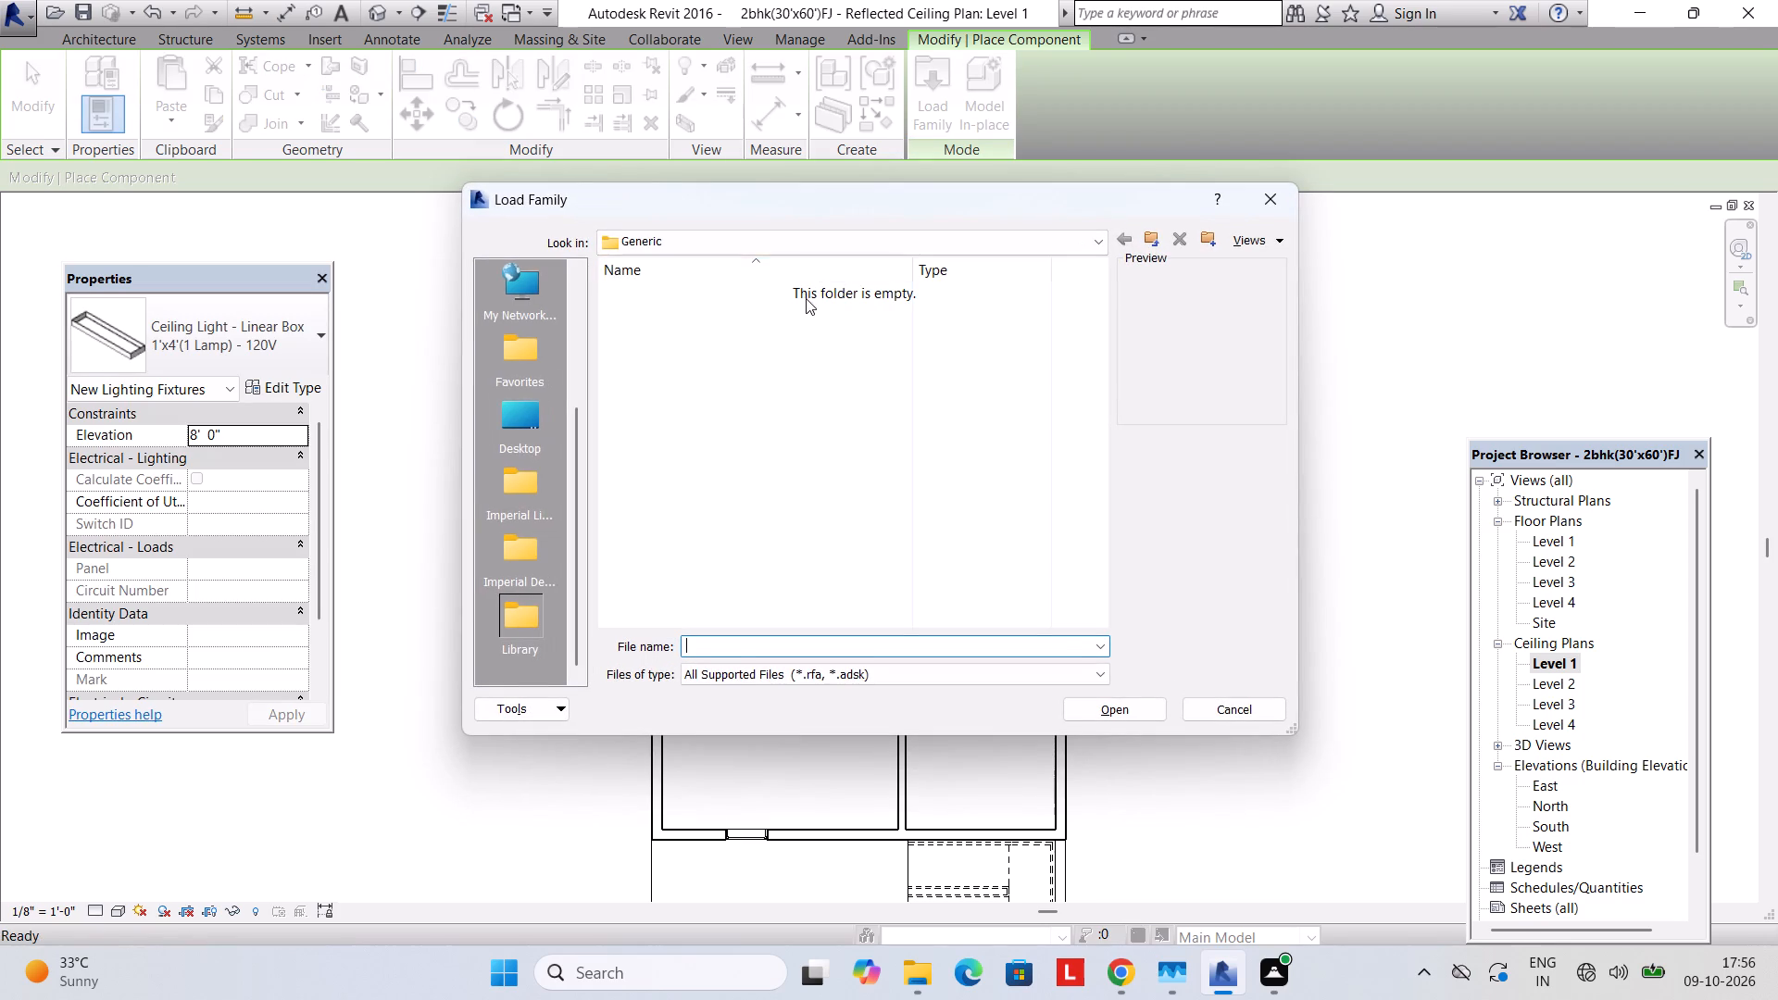
left_click(815, 235)
left_click(801, 368)
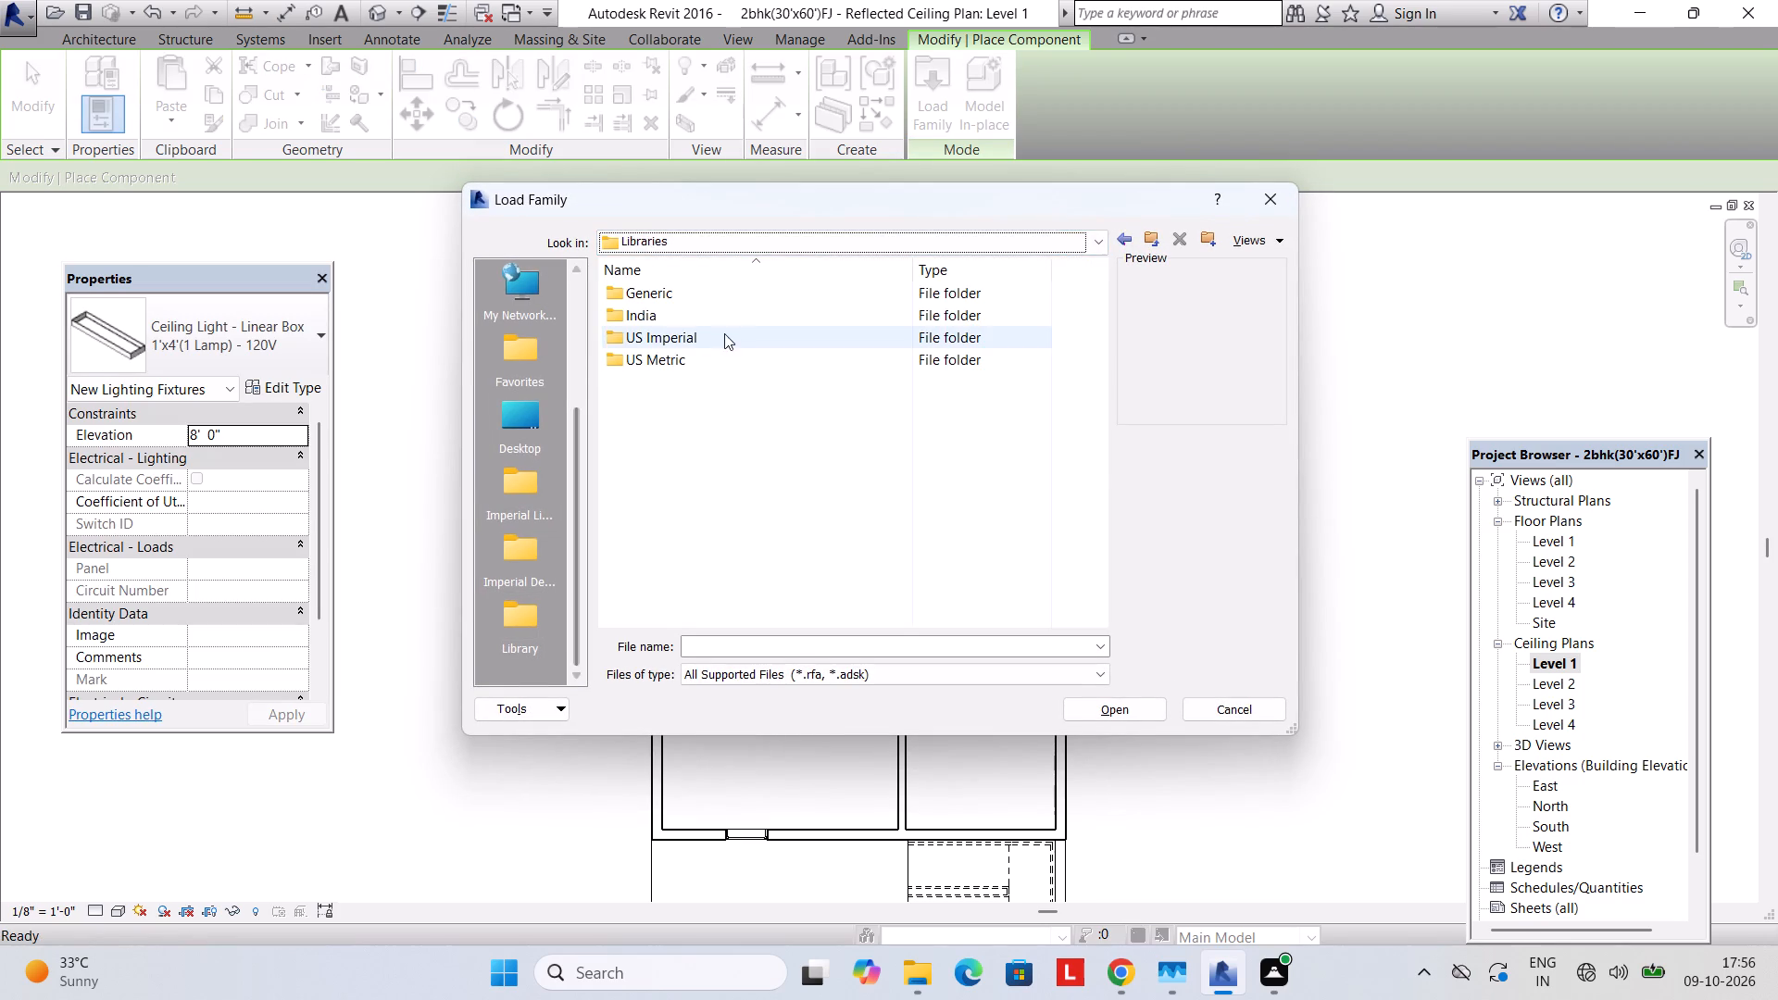
double_click(718, 341)
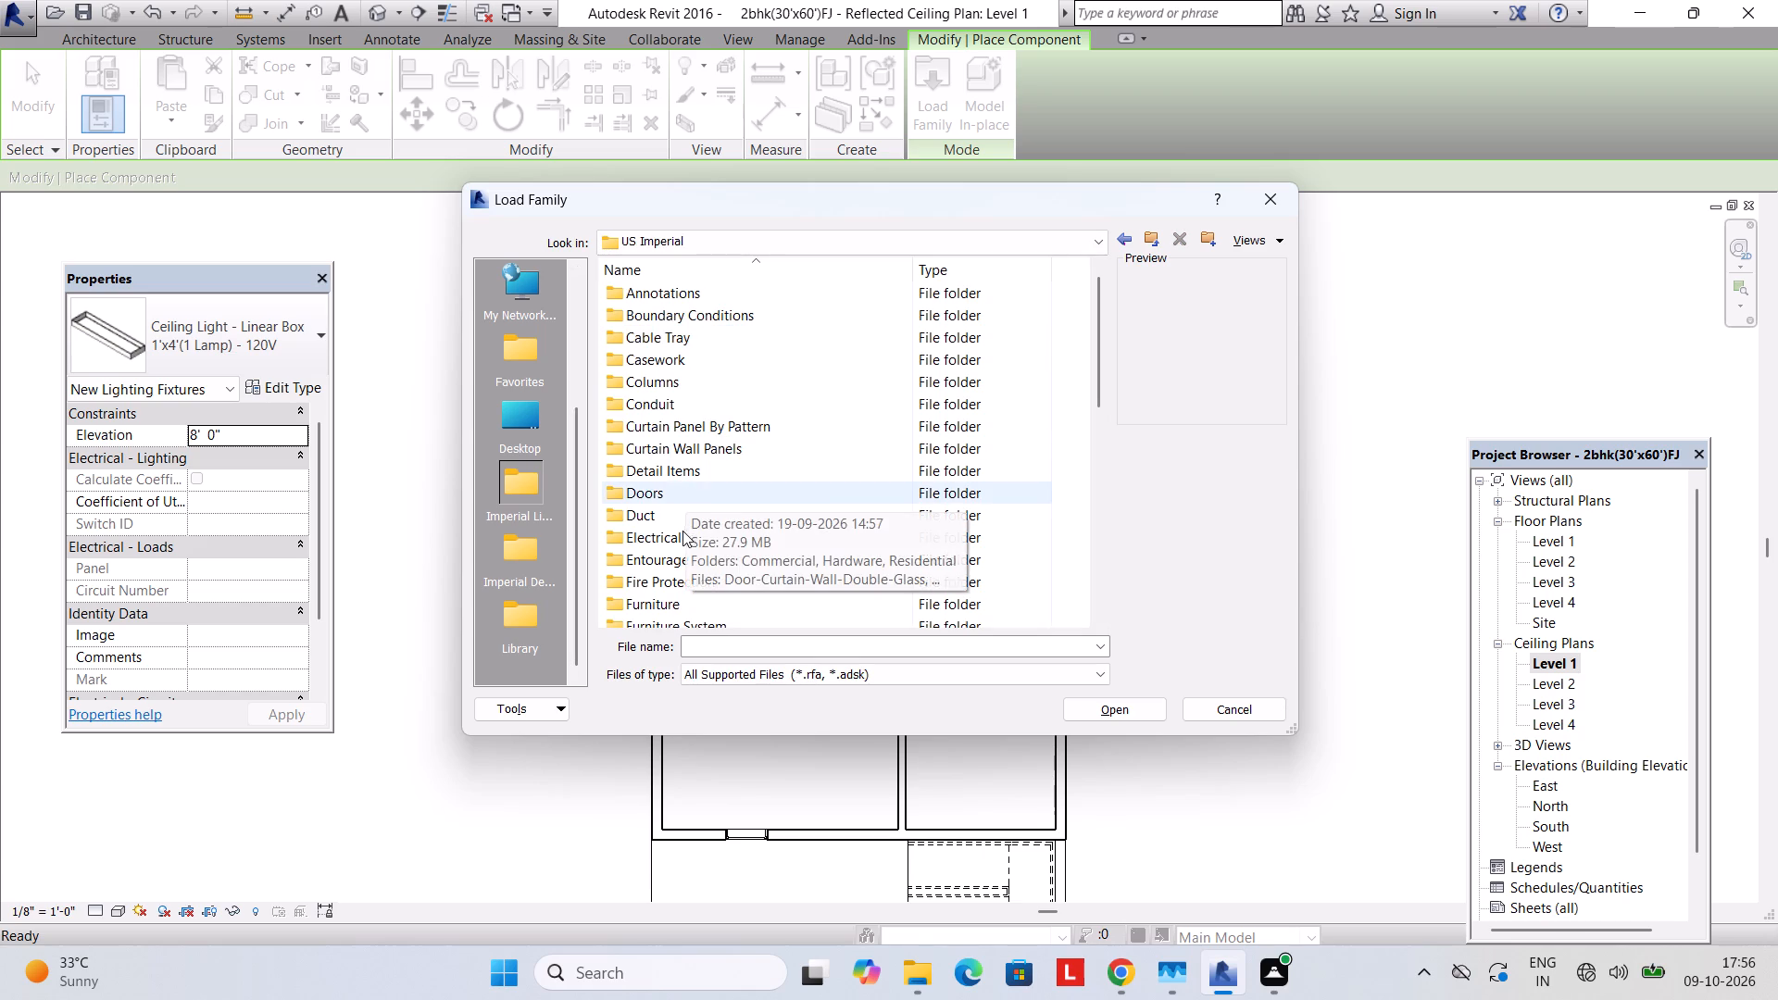
scroll(681, 553, "down", 2)
double_click(673, 515)
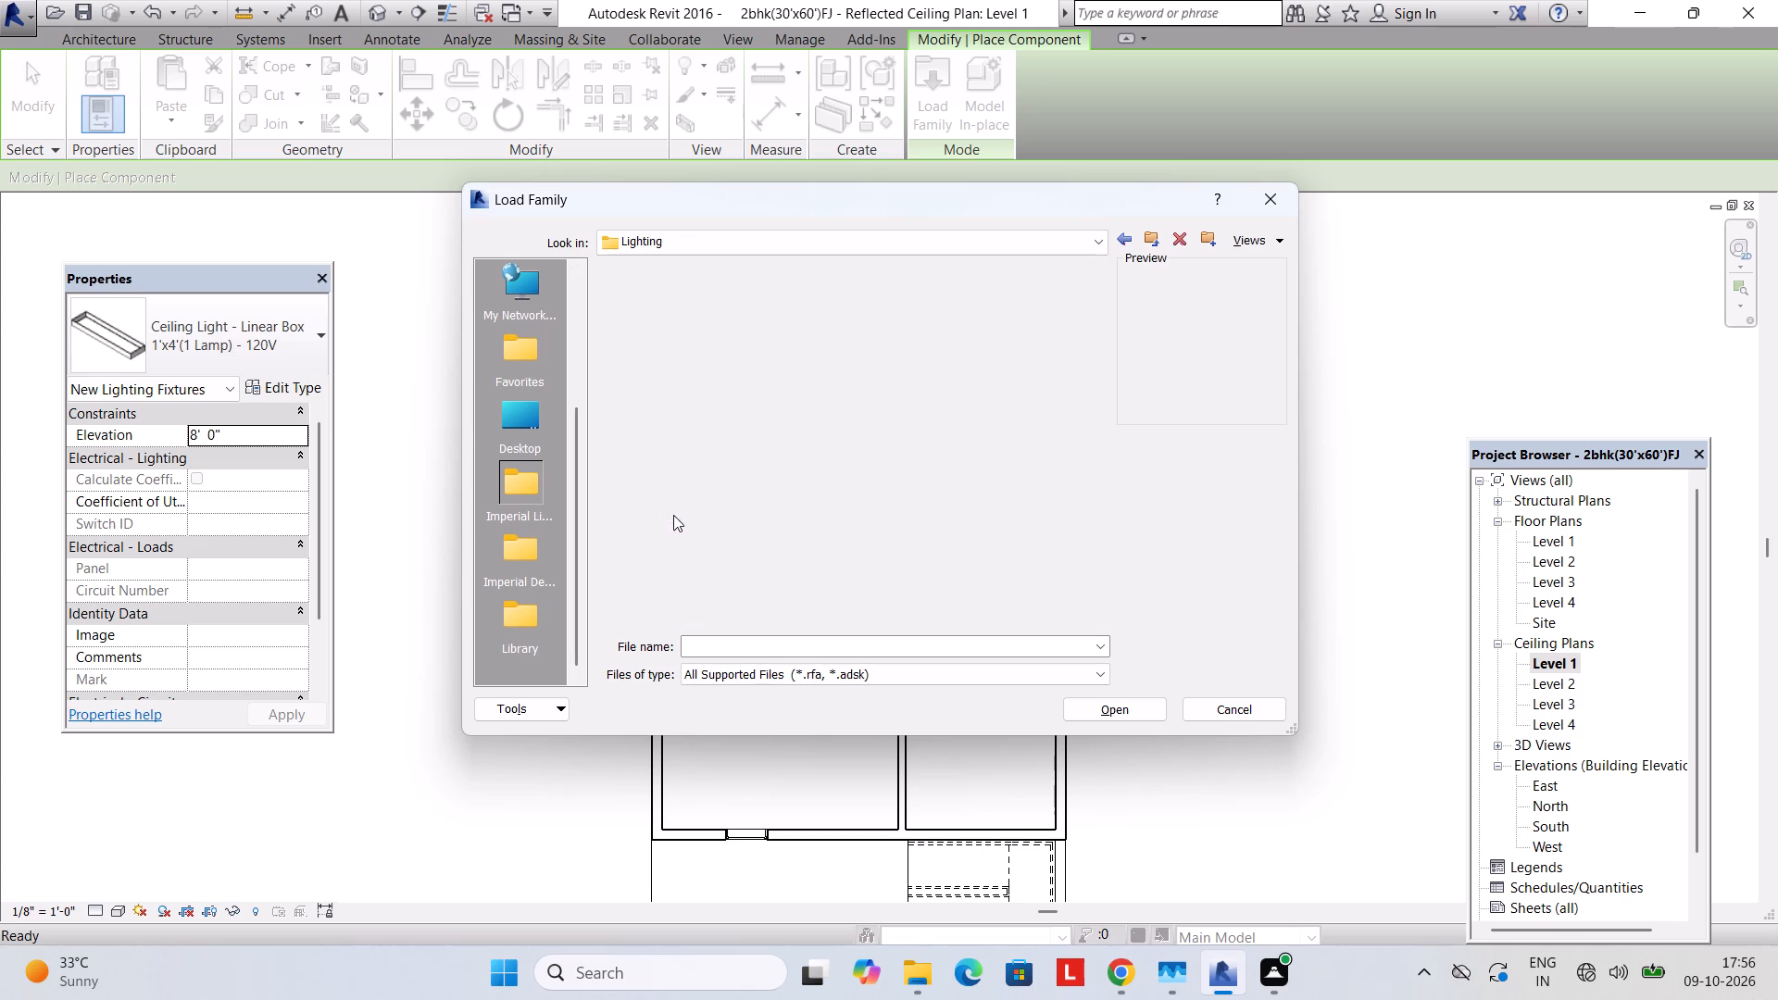
double_click(715, 282)
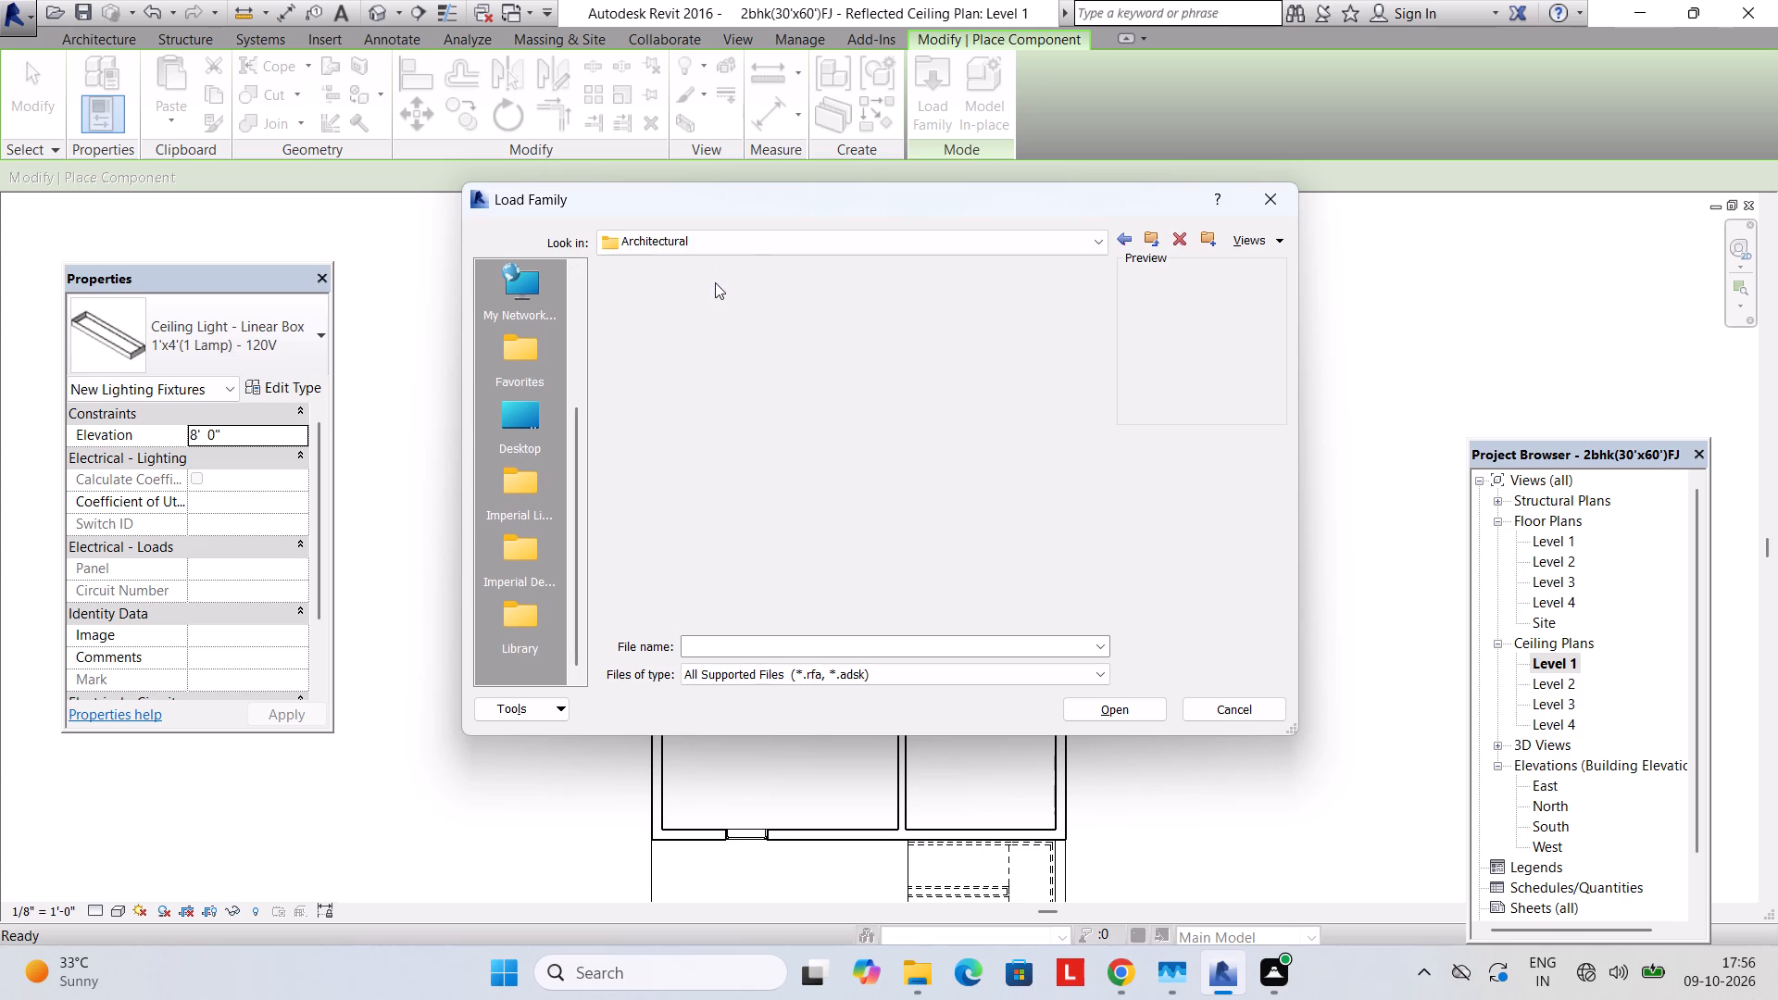
double_click(702, 306)
left_click(723, 297)
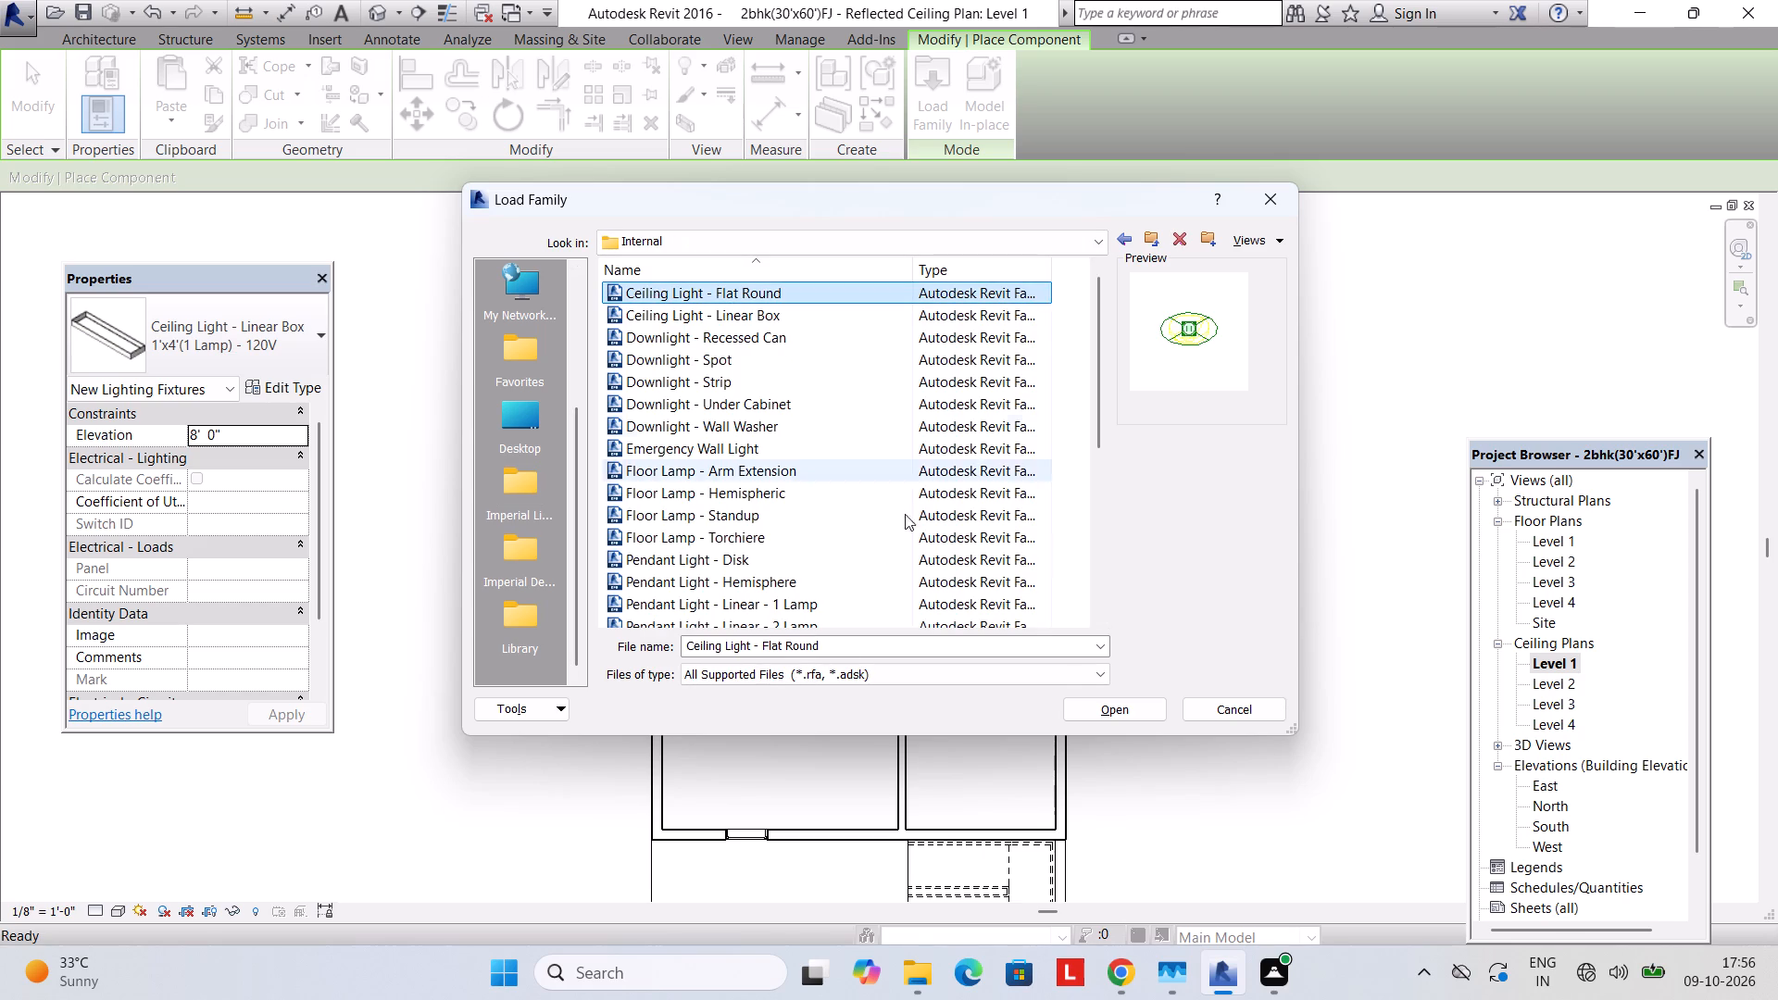
left_click(1087, 708)
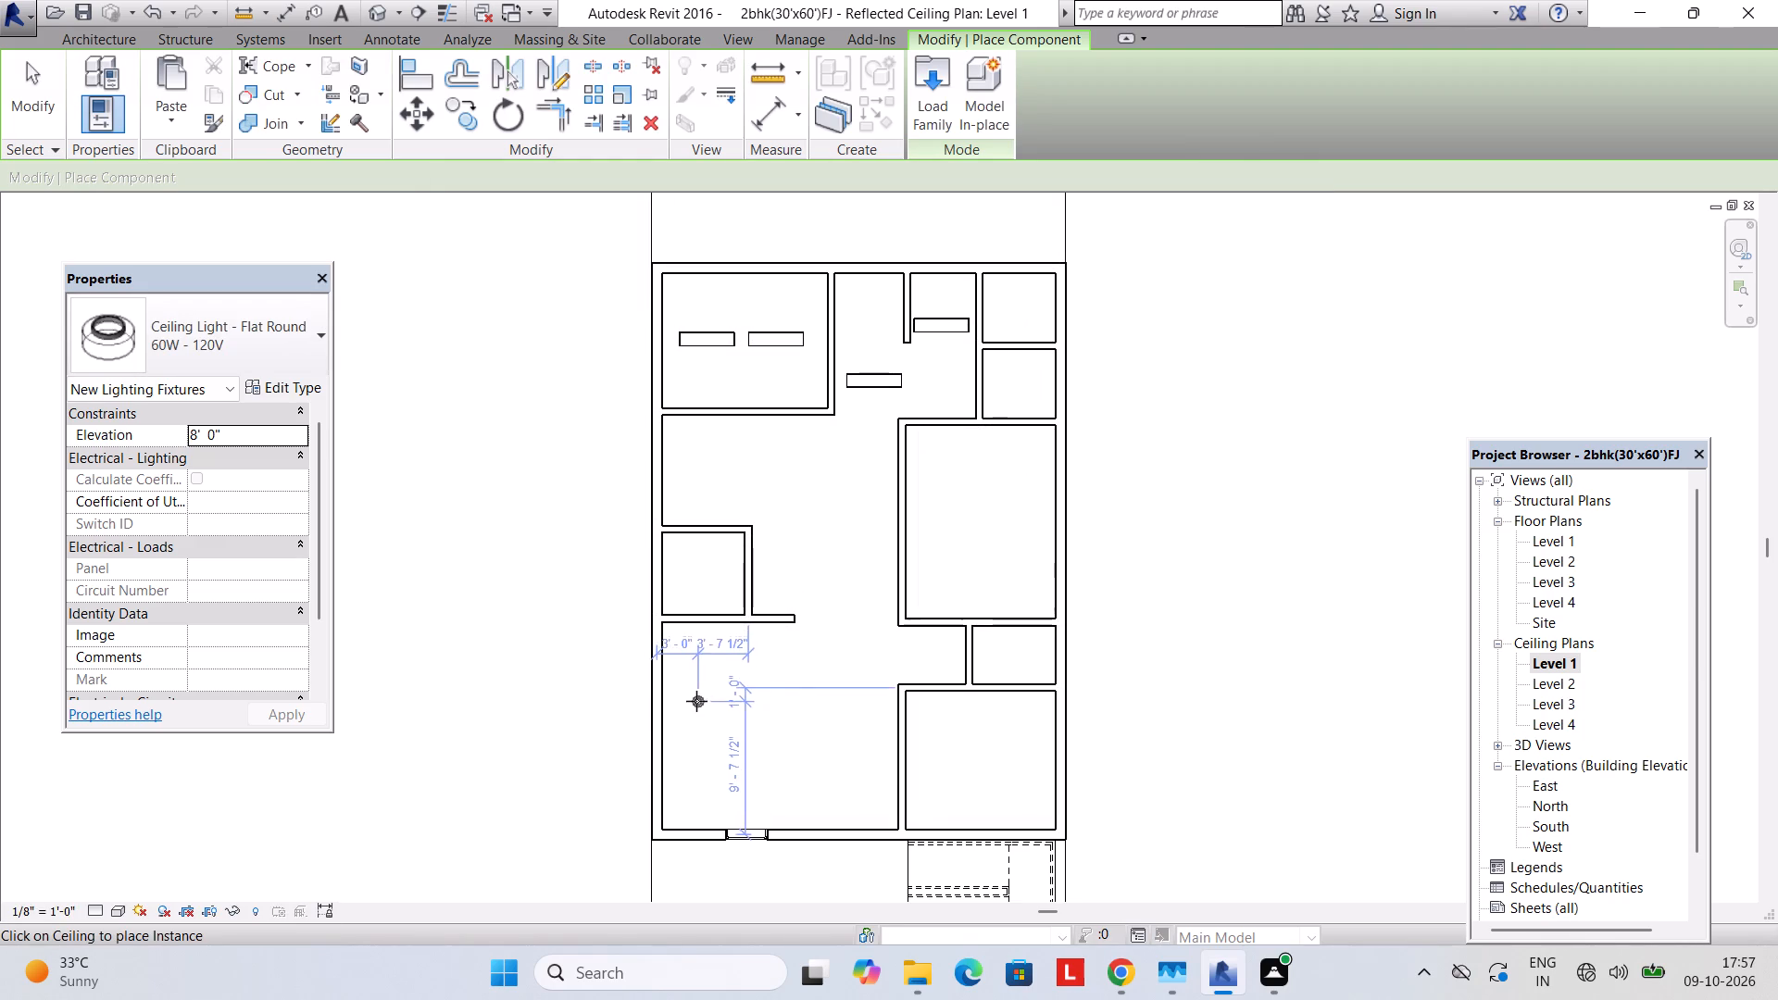
Place nine 60W - 120V flat round ceiling lights in three rows of three in the large bottom-left room.
left_click(681, 654)
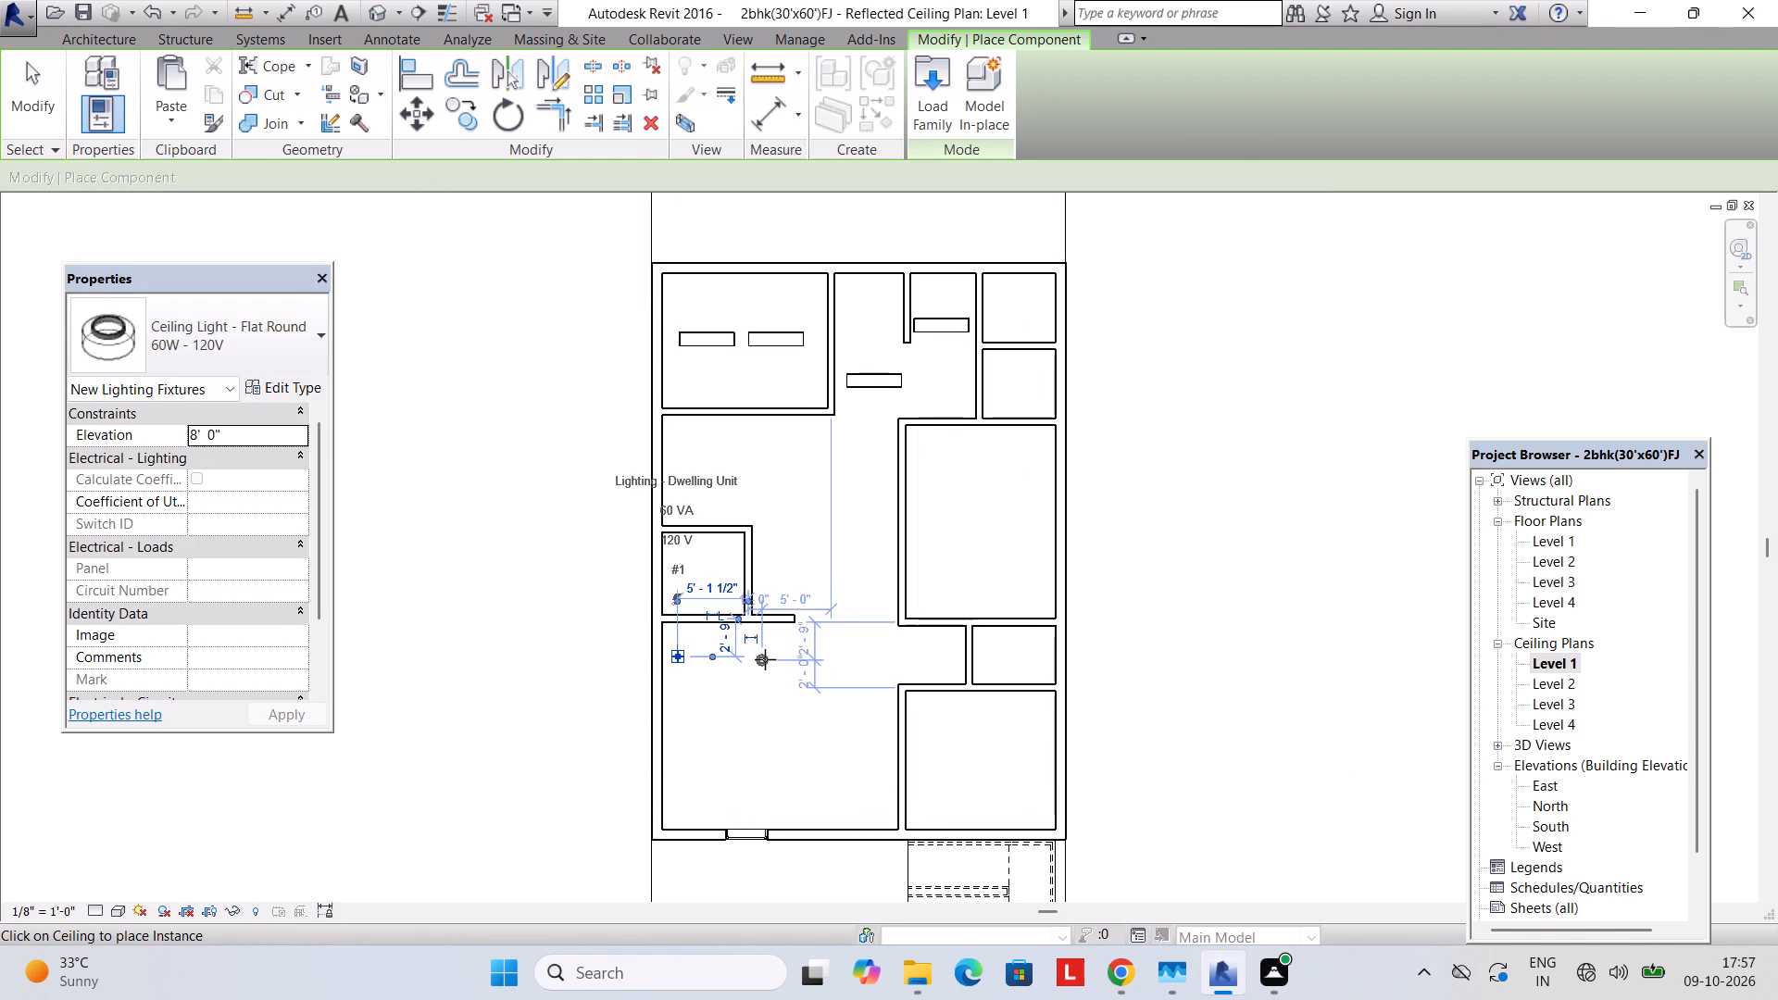
left_click(765, 659)
left_click(847, 659)
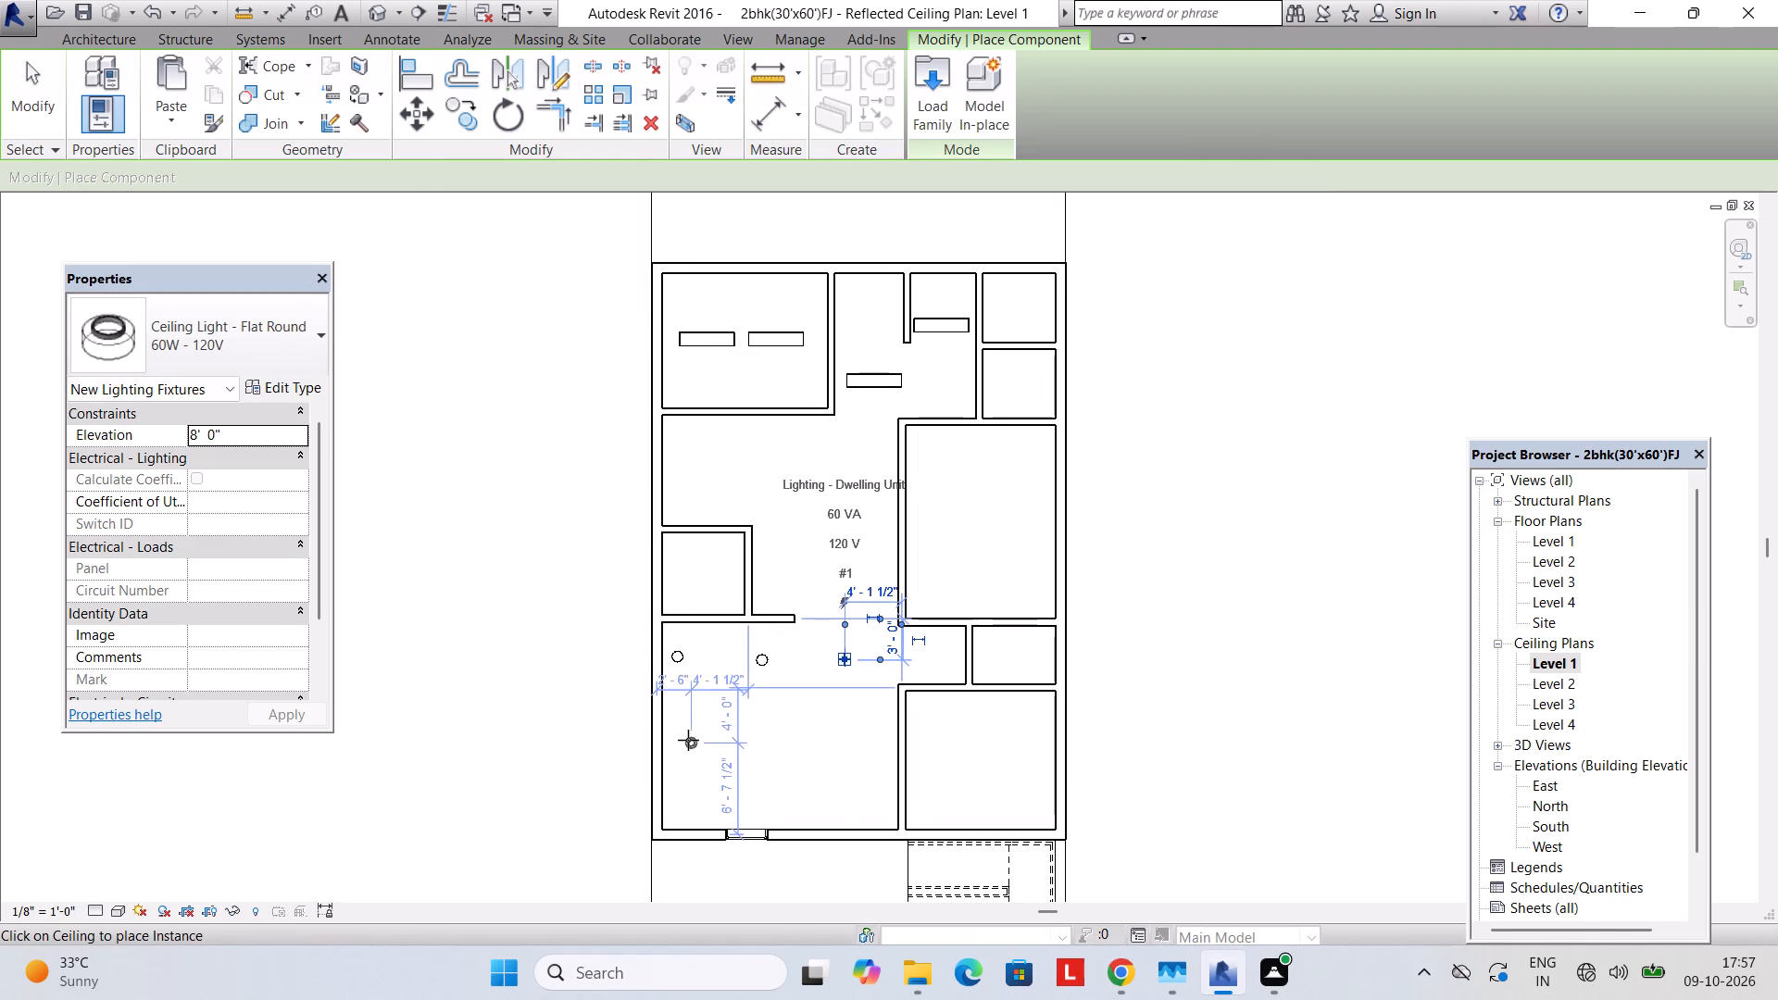
left_click(688, 740)
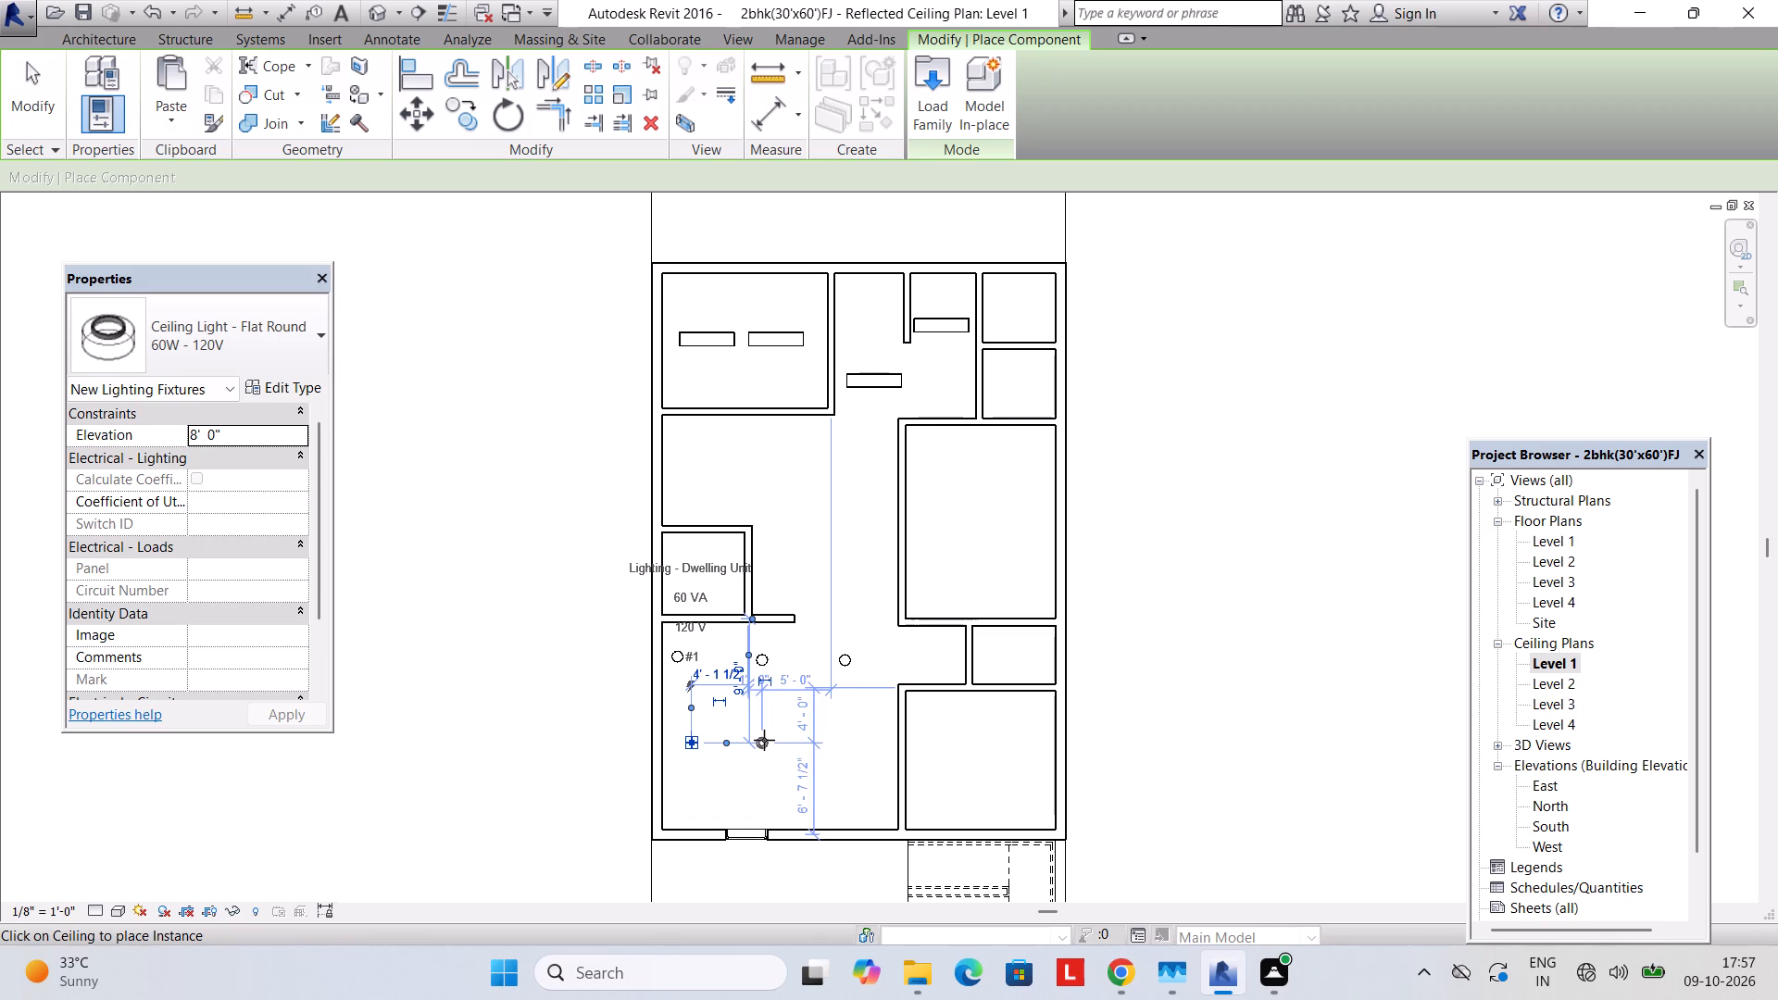
left_click(764, 740)
left_click(859, 740)
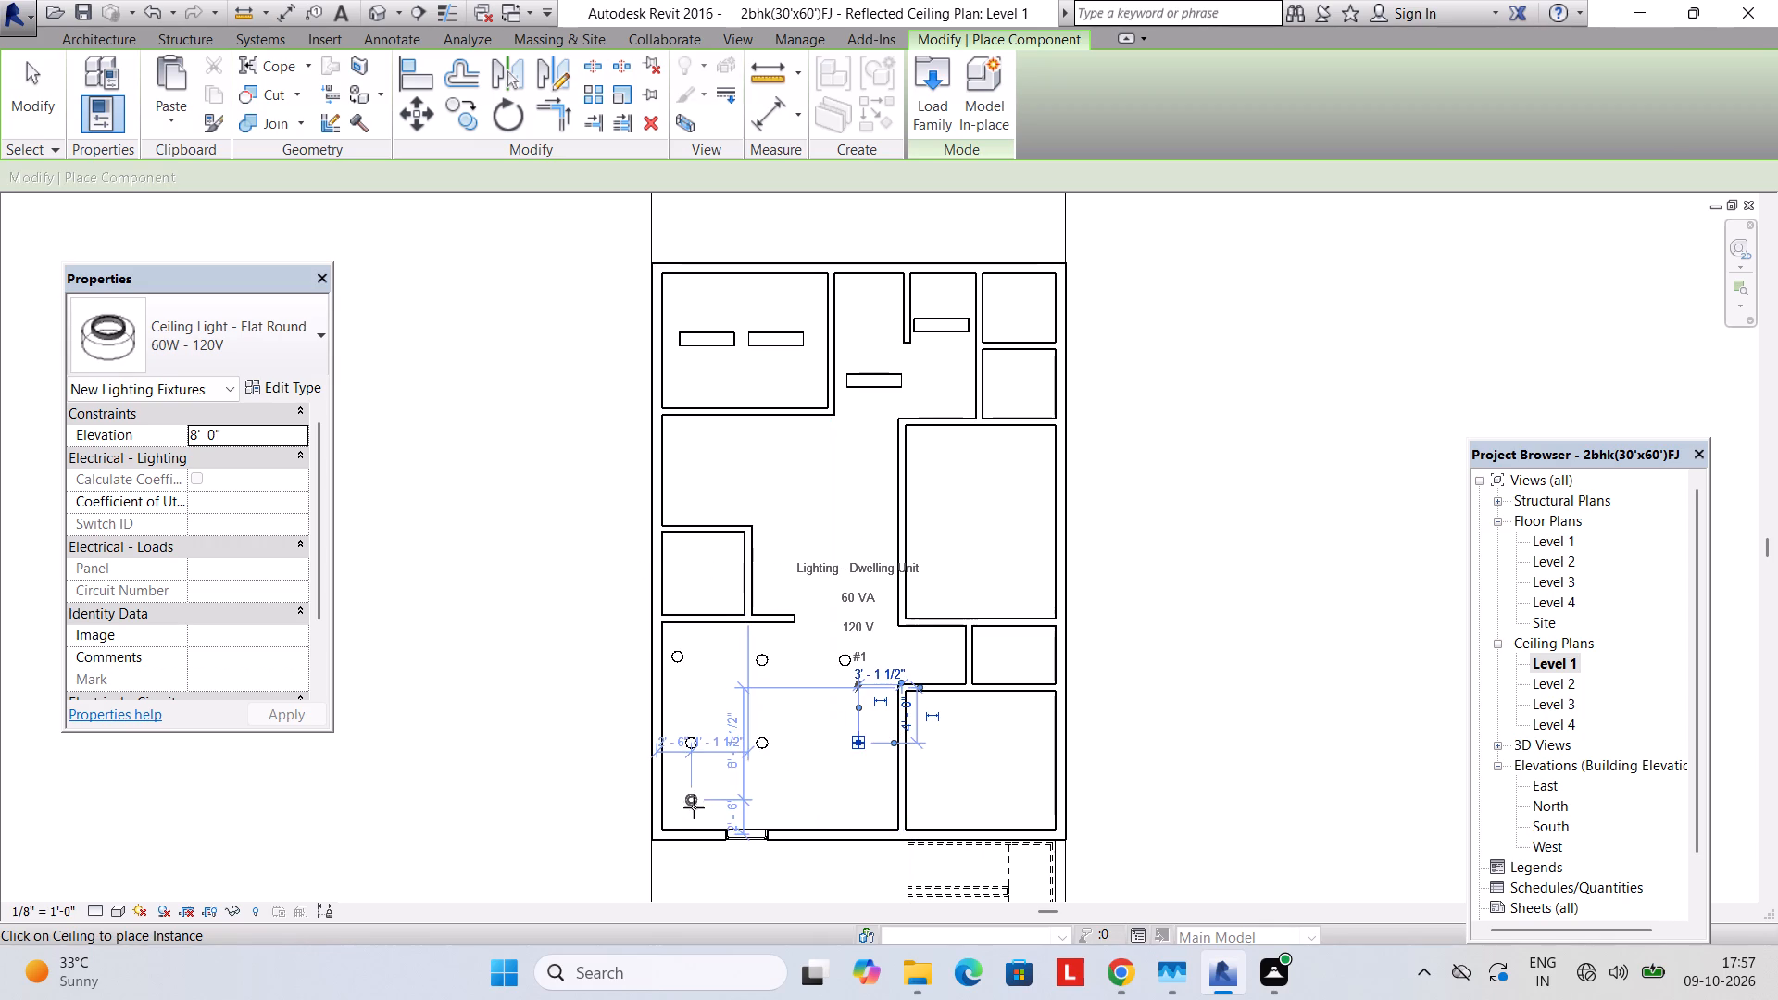
left_click(694, 808)
left_click(766, 806)
left_click(852, 806)
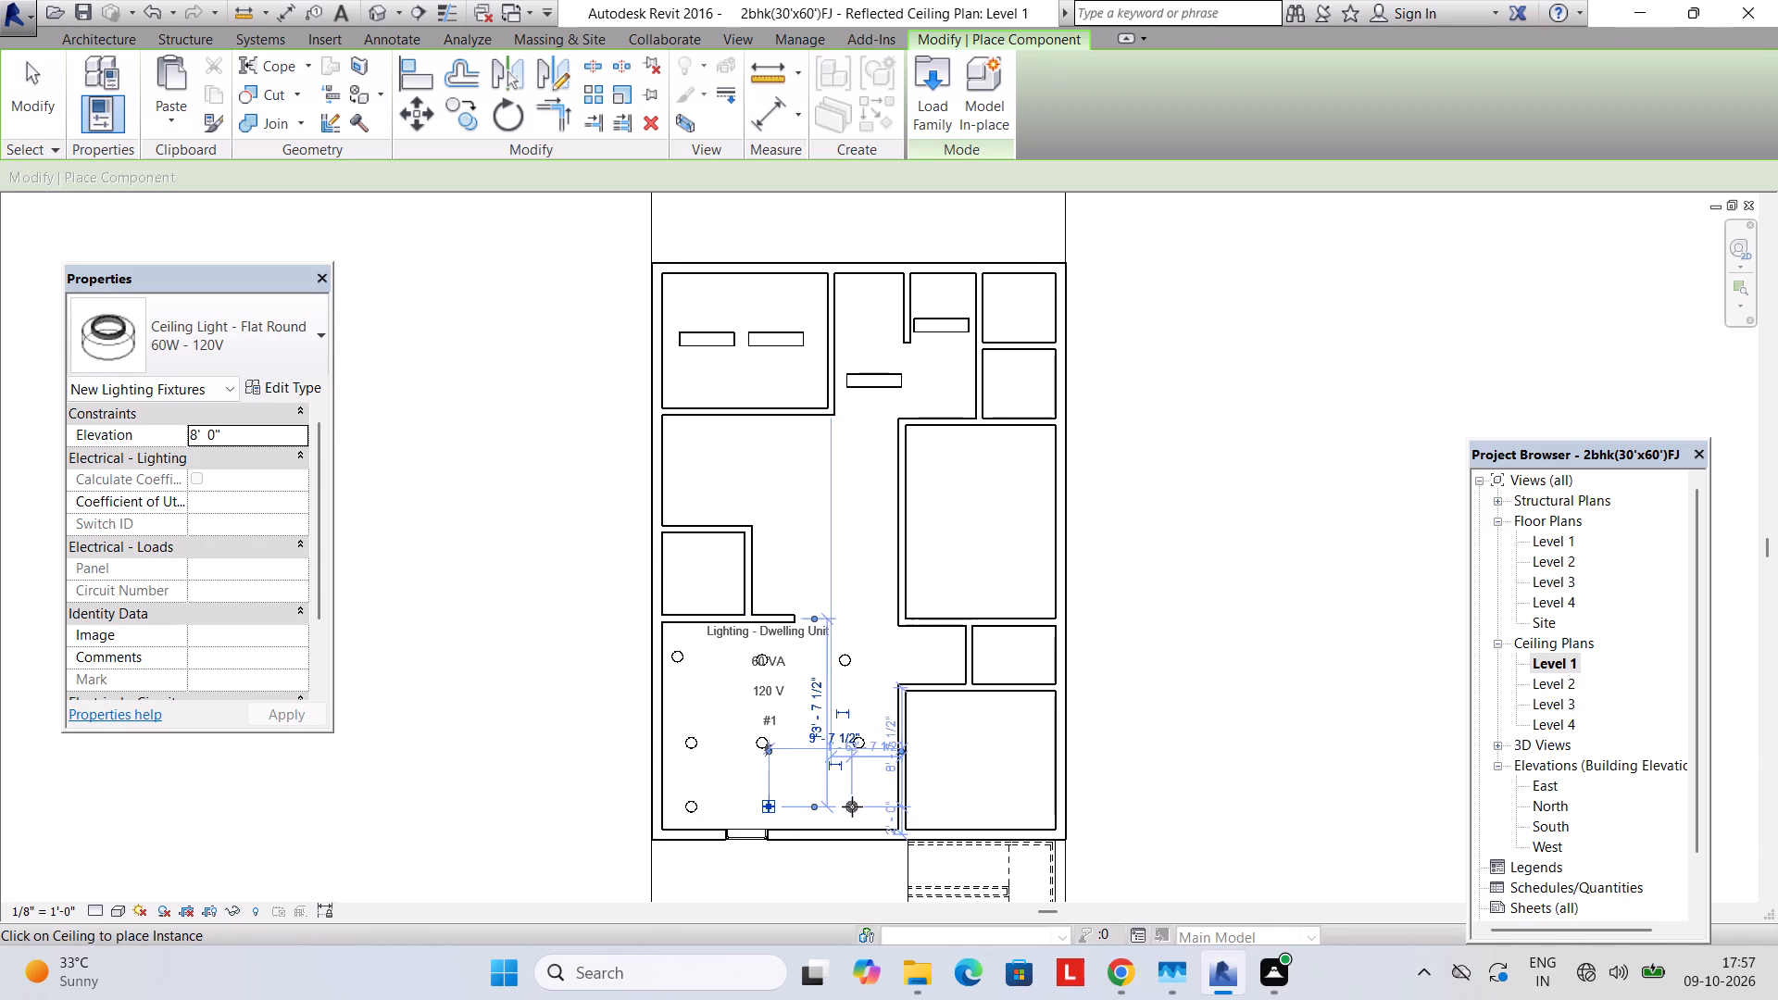
key("Escape")
key("Escape")
Nudge the top row's rightmost round light into line with the light below it, about 3' 1 1/2" from the wall.
scroll(851, 690, "up", 2)
left_click(849, 667)
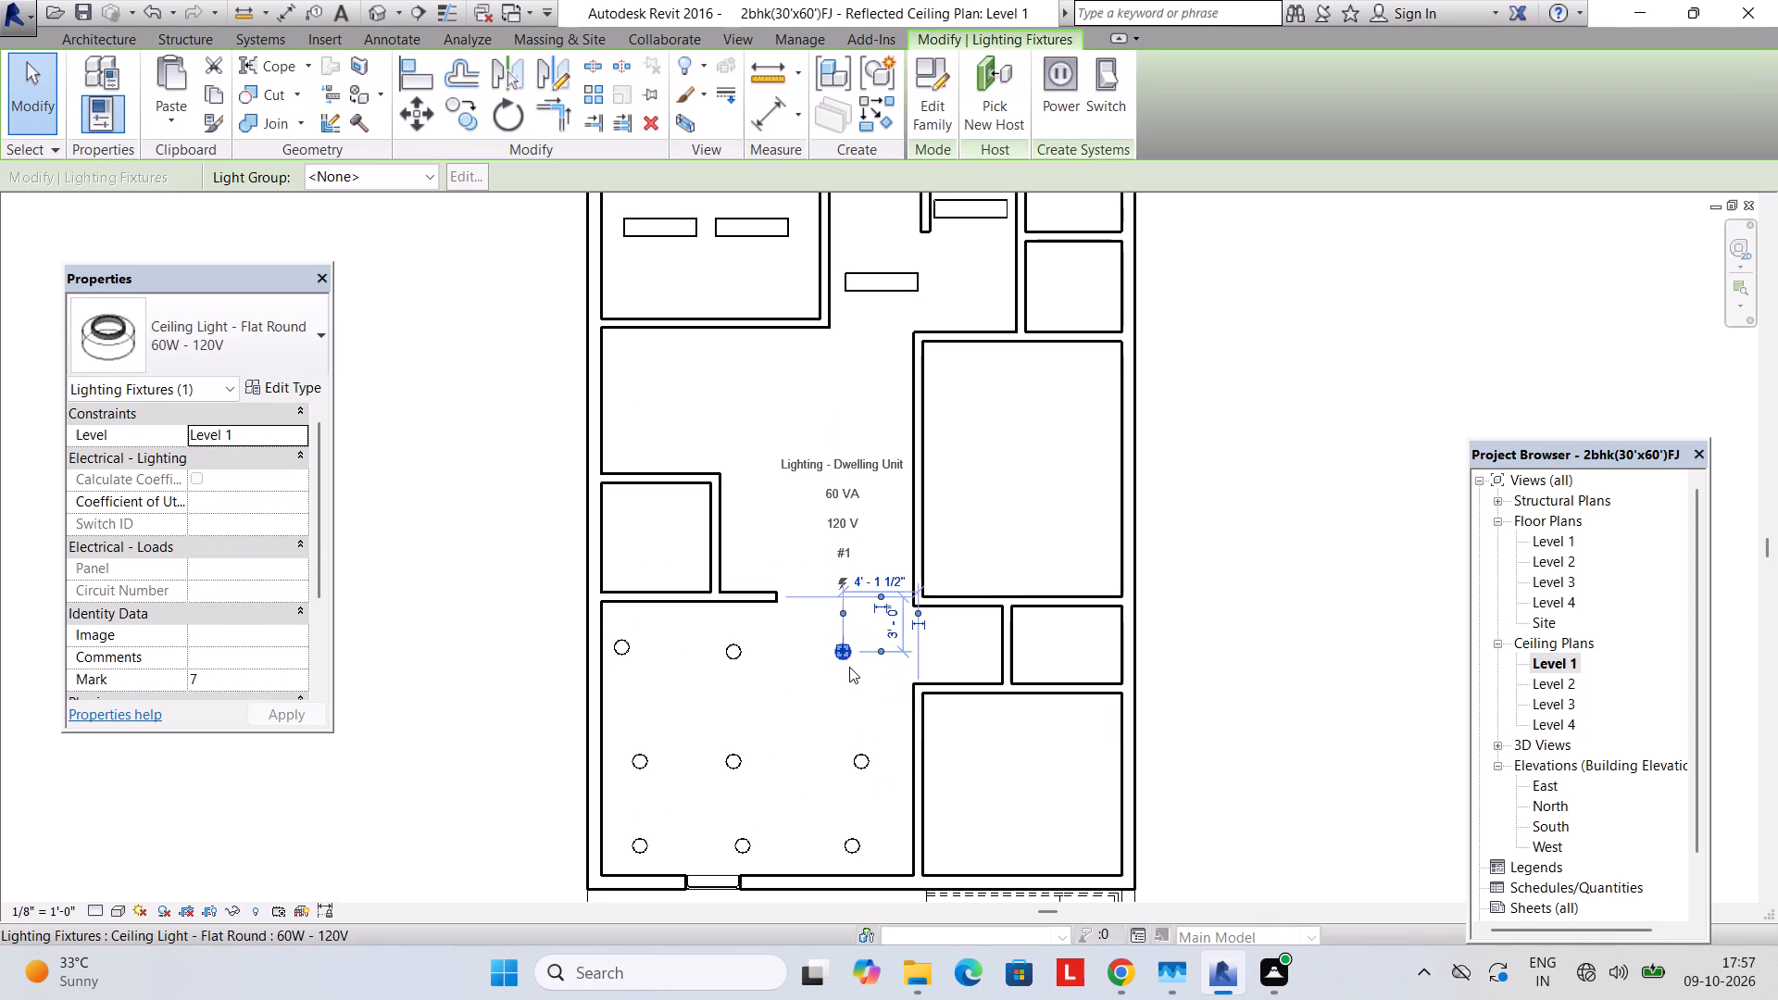
key("Down")
key("Right")
key("Right")
key("Right")
key("Right")
key("Right")
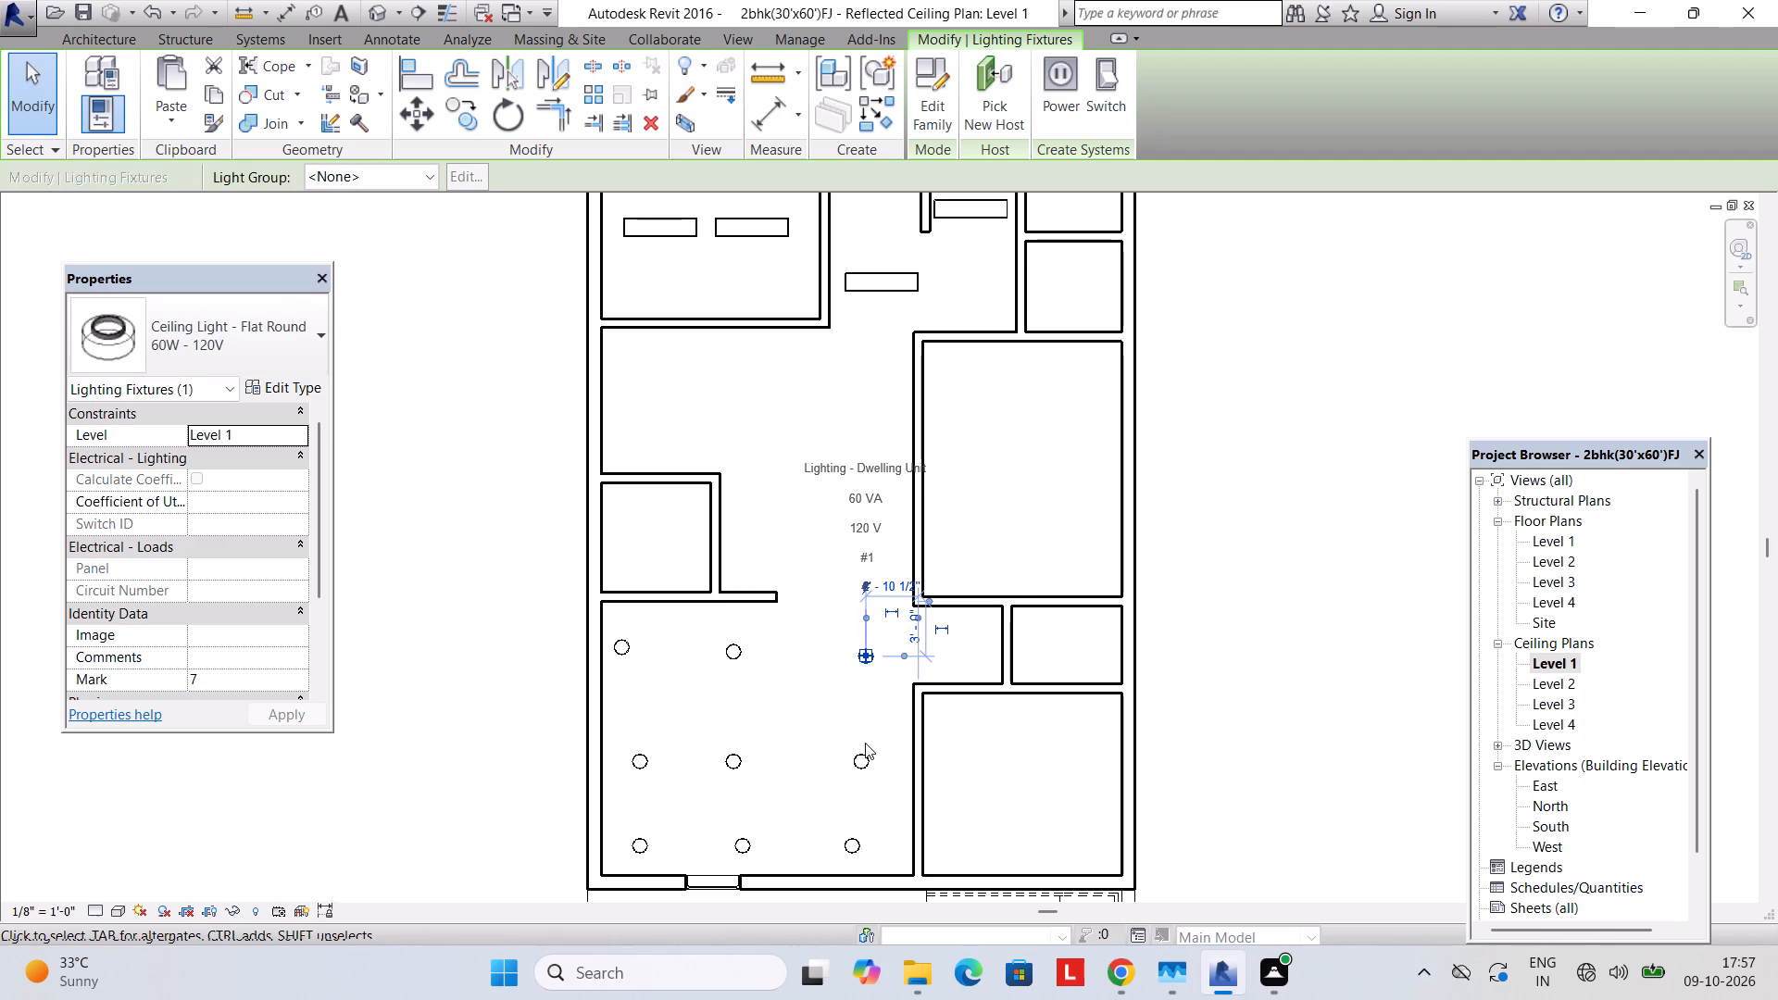
key("Left")
key("Up")
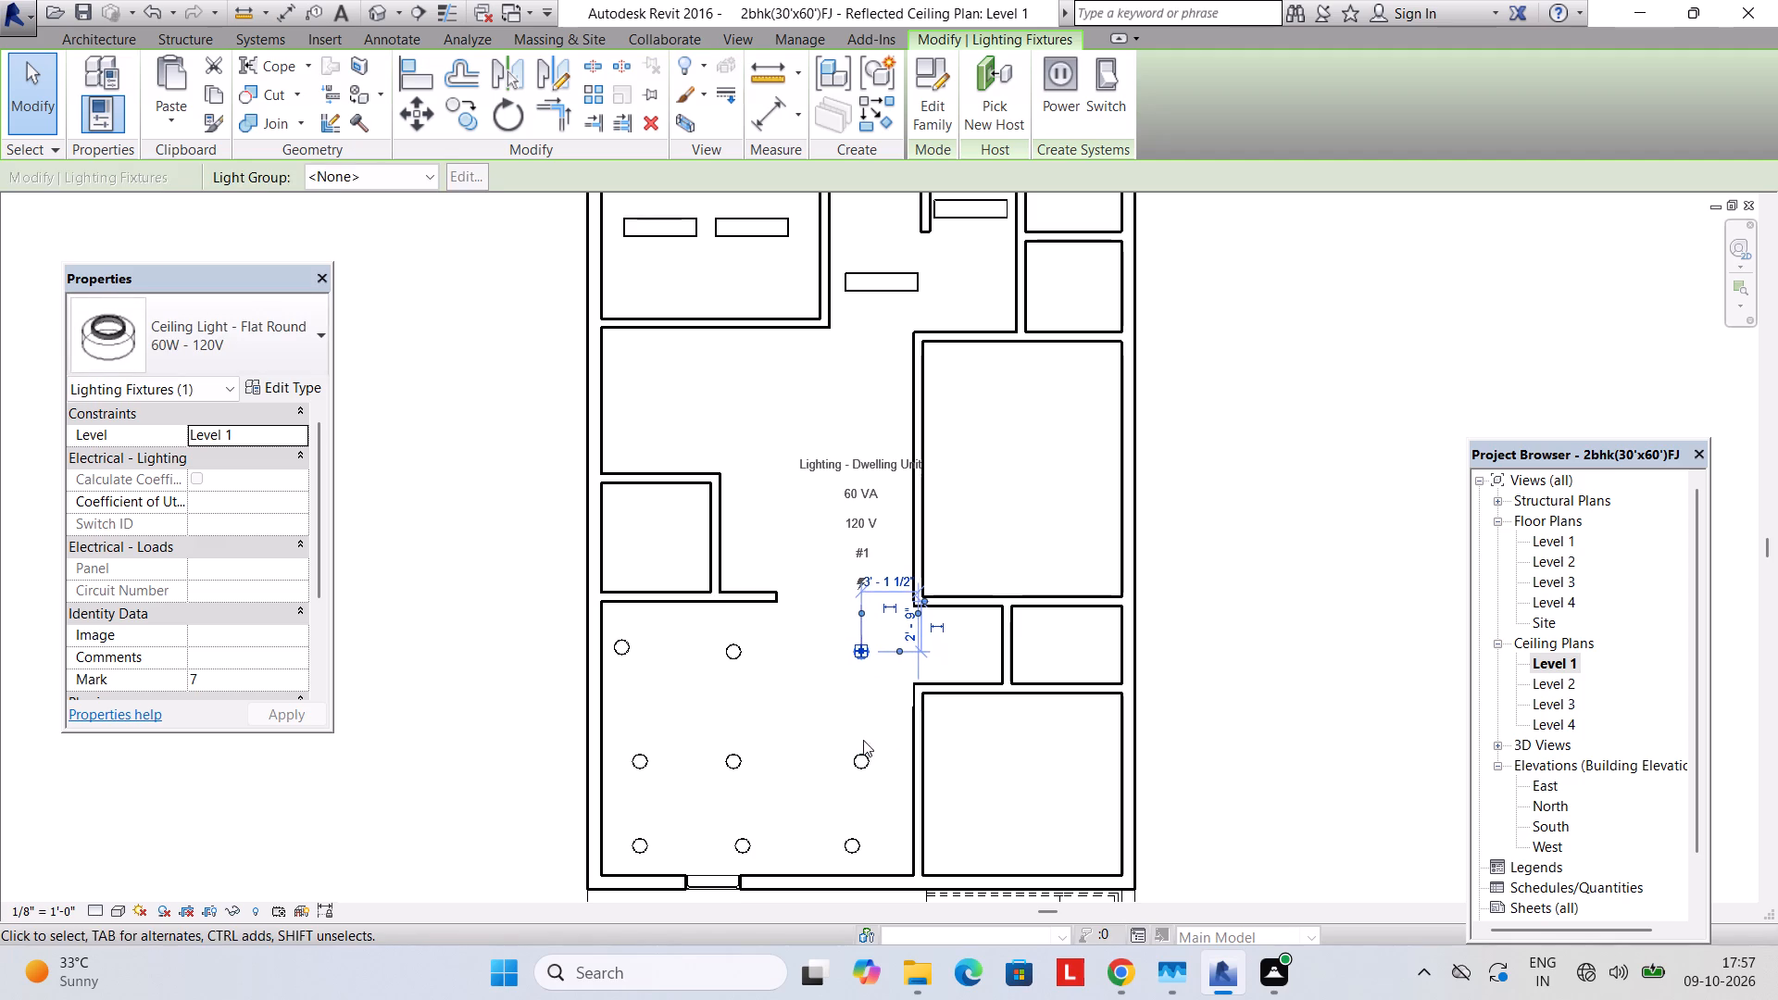
key("Up")
Nudge the top row's middle and leftmost round lights slightly upward to even out the row.
left_click(728, 657)
key("Up")
key("Up")
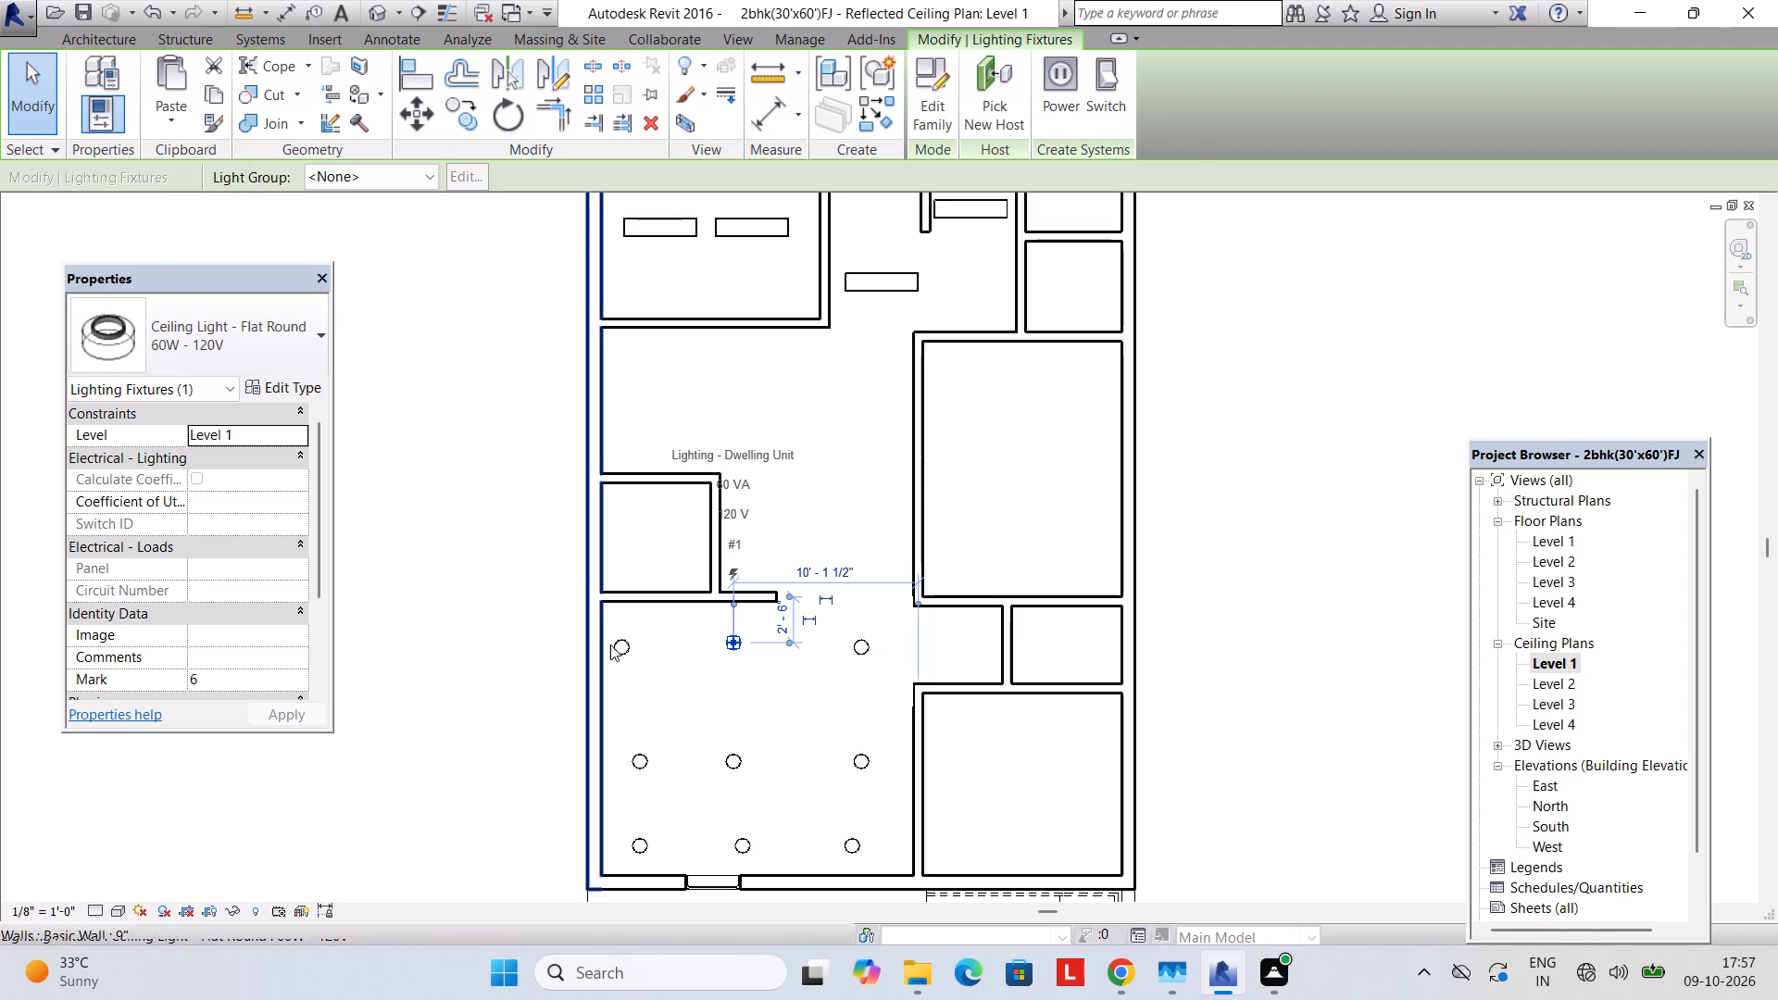
left_click(610, 644)
left_click(620, 644)
key("Up")
Nudge the middle row's leftmost light up and left, and shift the bottom-left light left to line up beneath it.
left_click(636, 768)
key("Up")
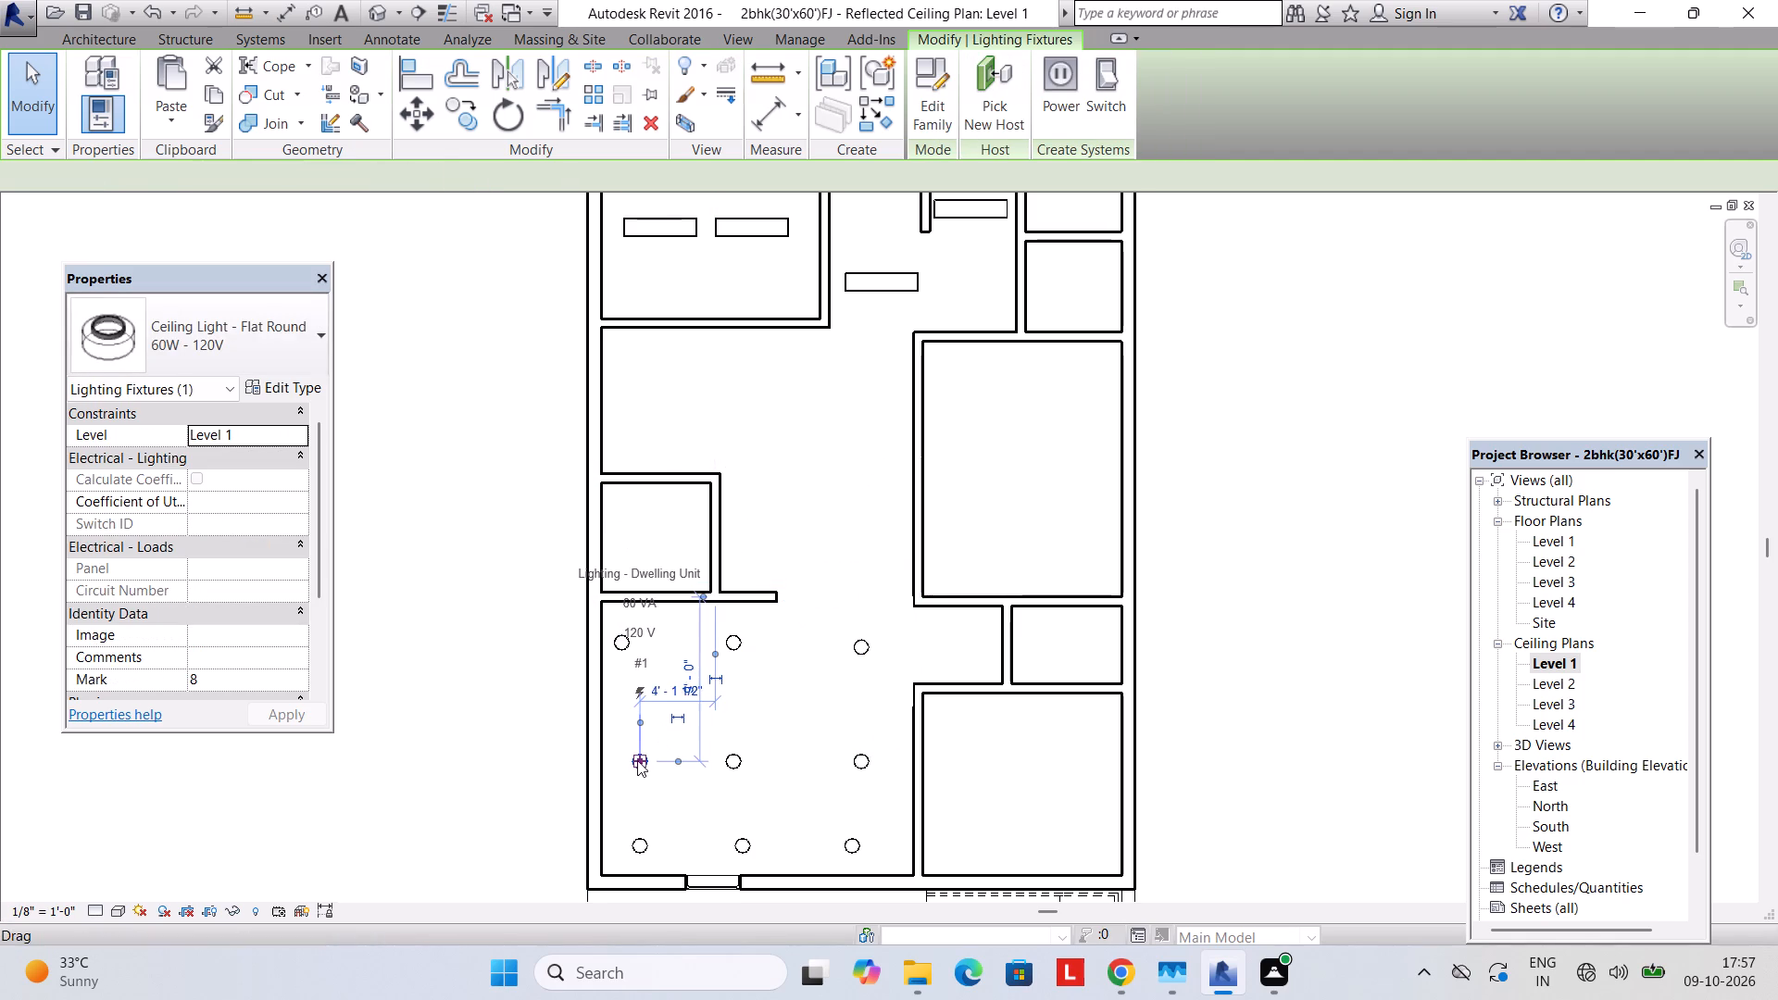
key("Up")
key("Up")
key("Left")
key("Left")
left_click(637, 856)
key("Left")
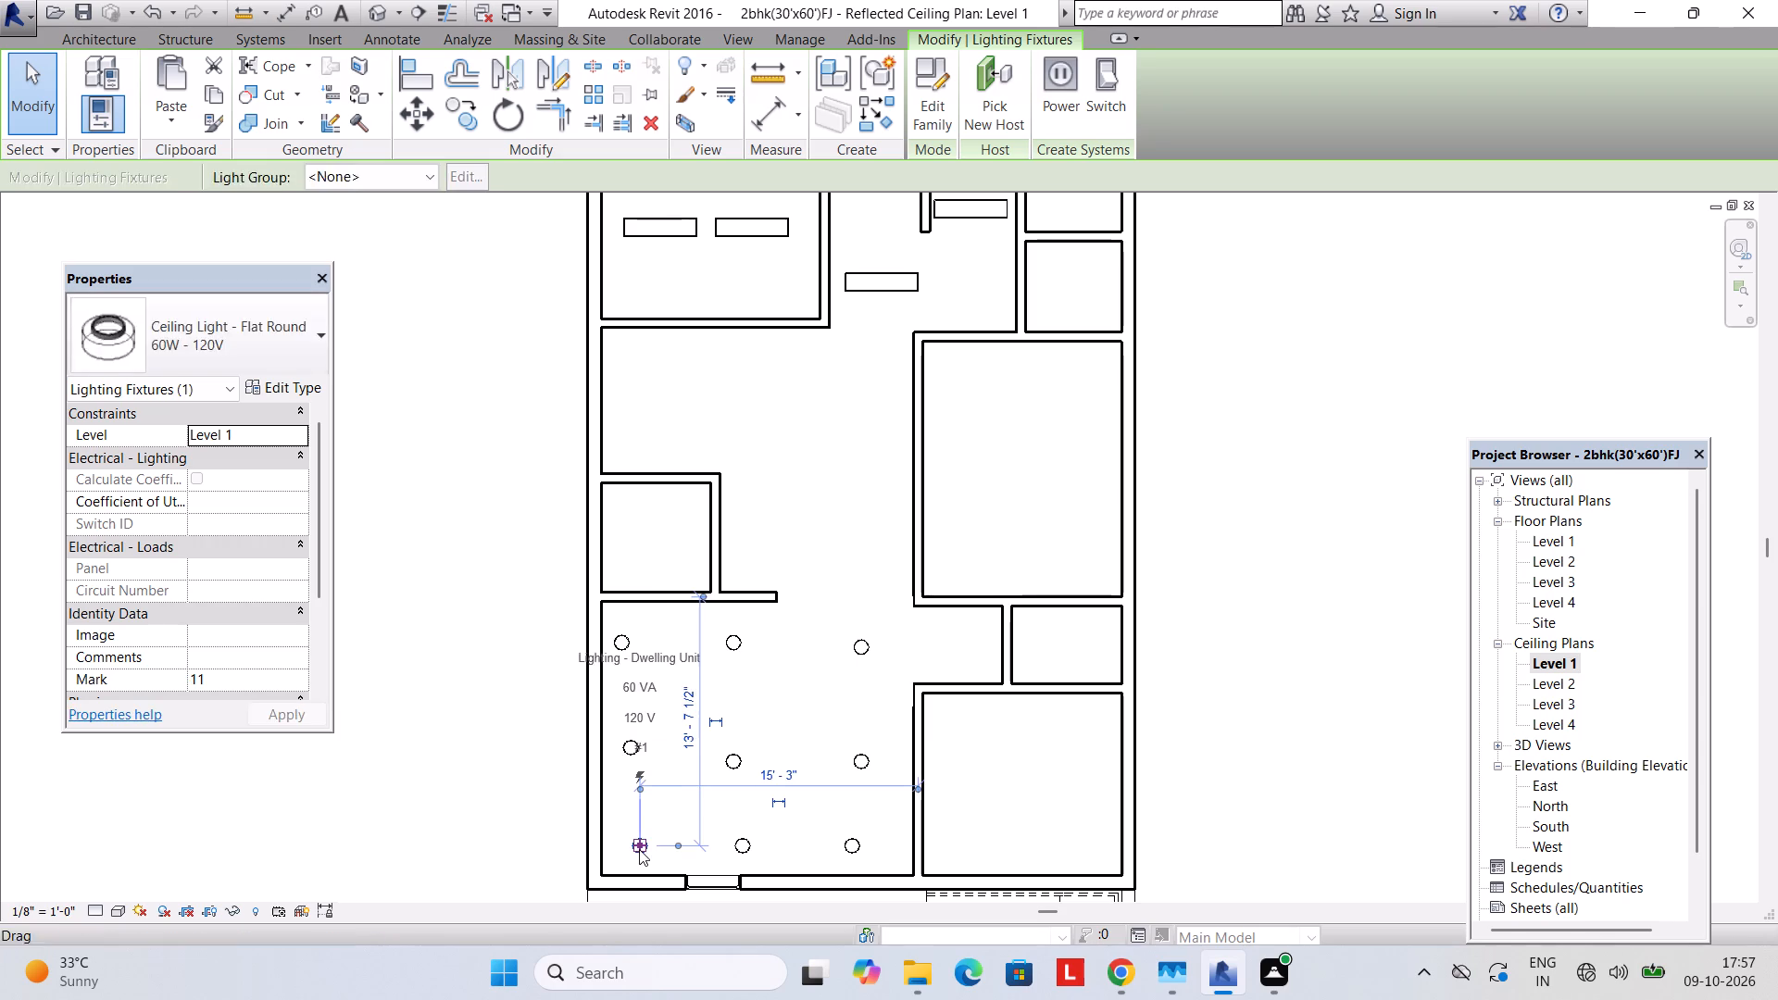
key("Left")
key("Left")
key("Right")
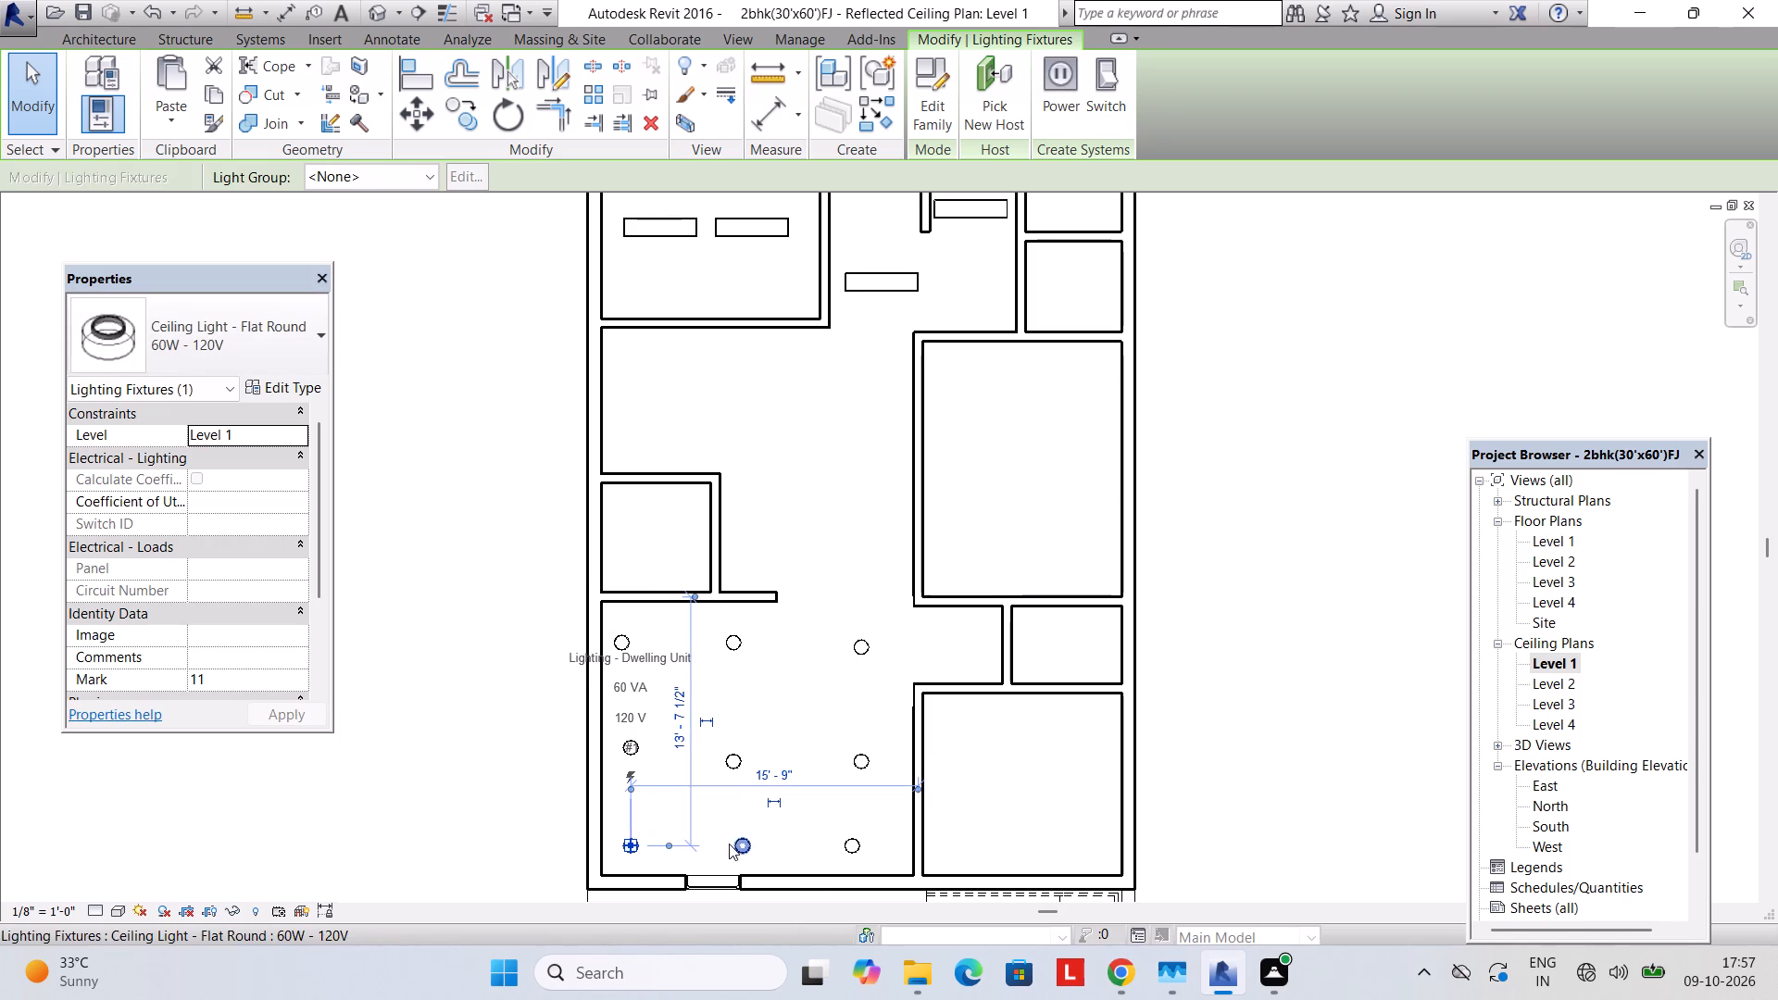
Nudge the centre round light up and slightly right, level with the middle row's leftmost light, about 9' 10 1/2" from the right wall.
left_click(731, 756)
key("Up")
key("Up")
key("Up")
key("Right")
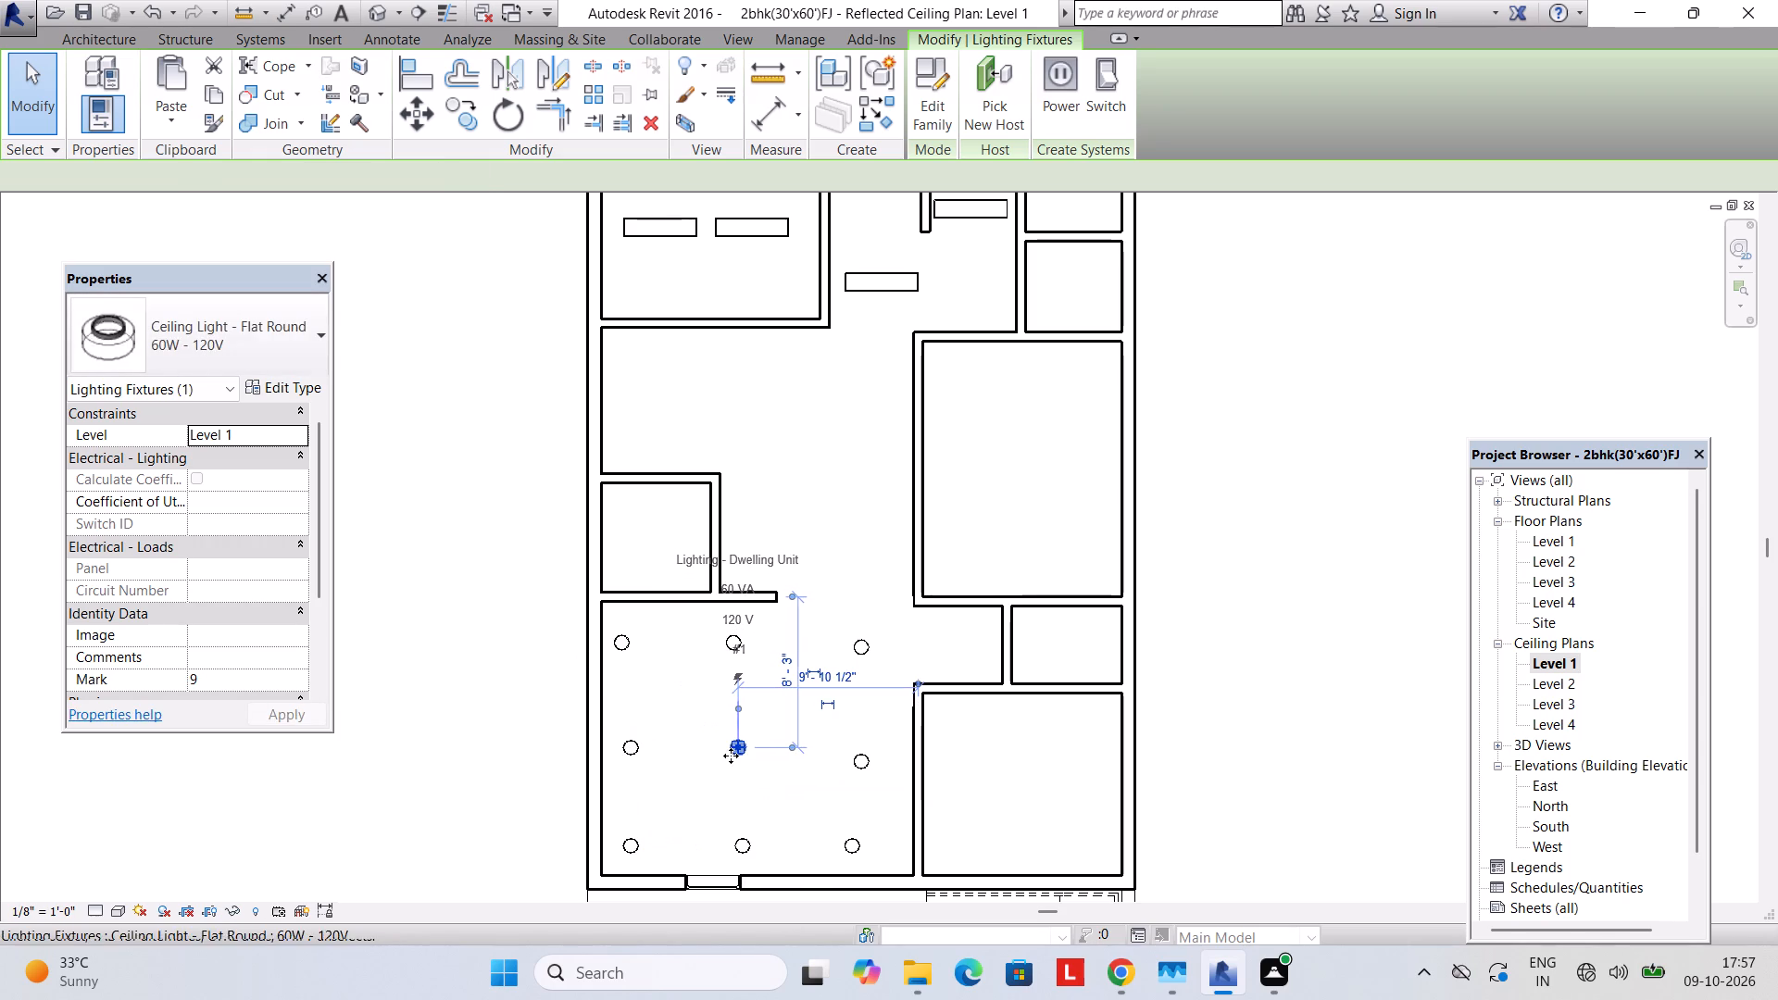
key("Right")
key("Left")
key("Down")
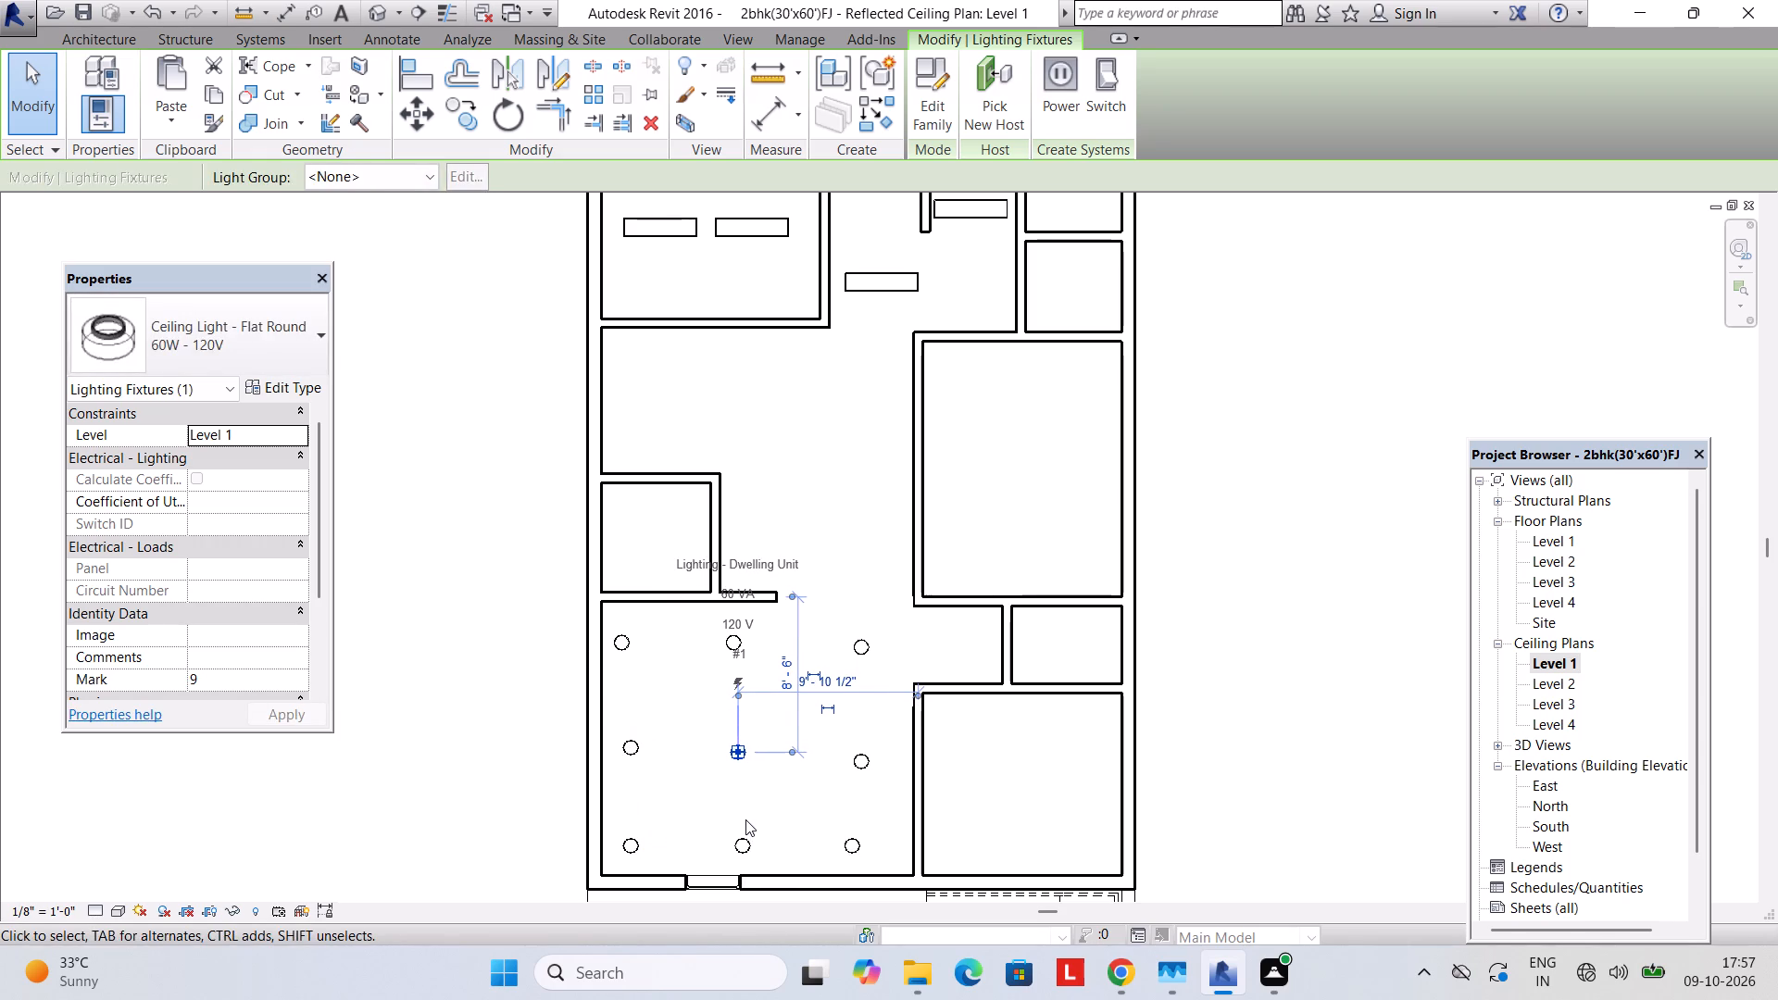
key("Up")
key("Left")
key("Right")
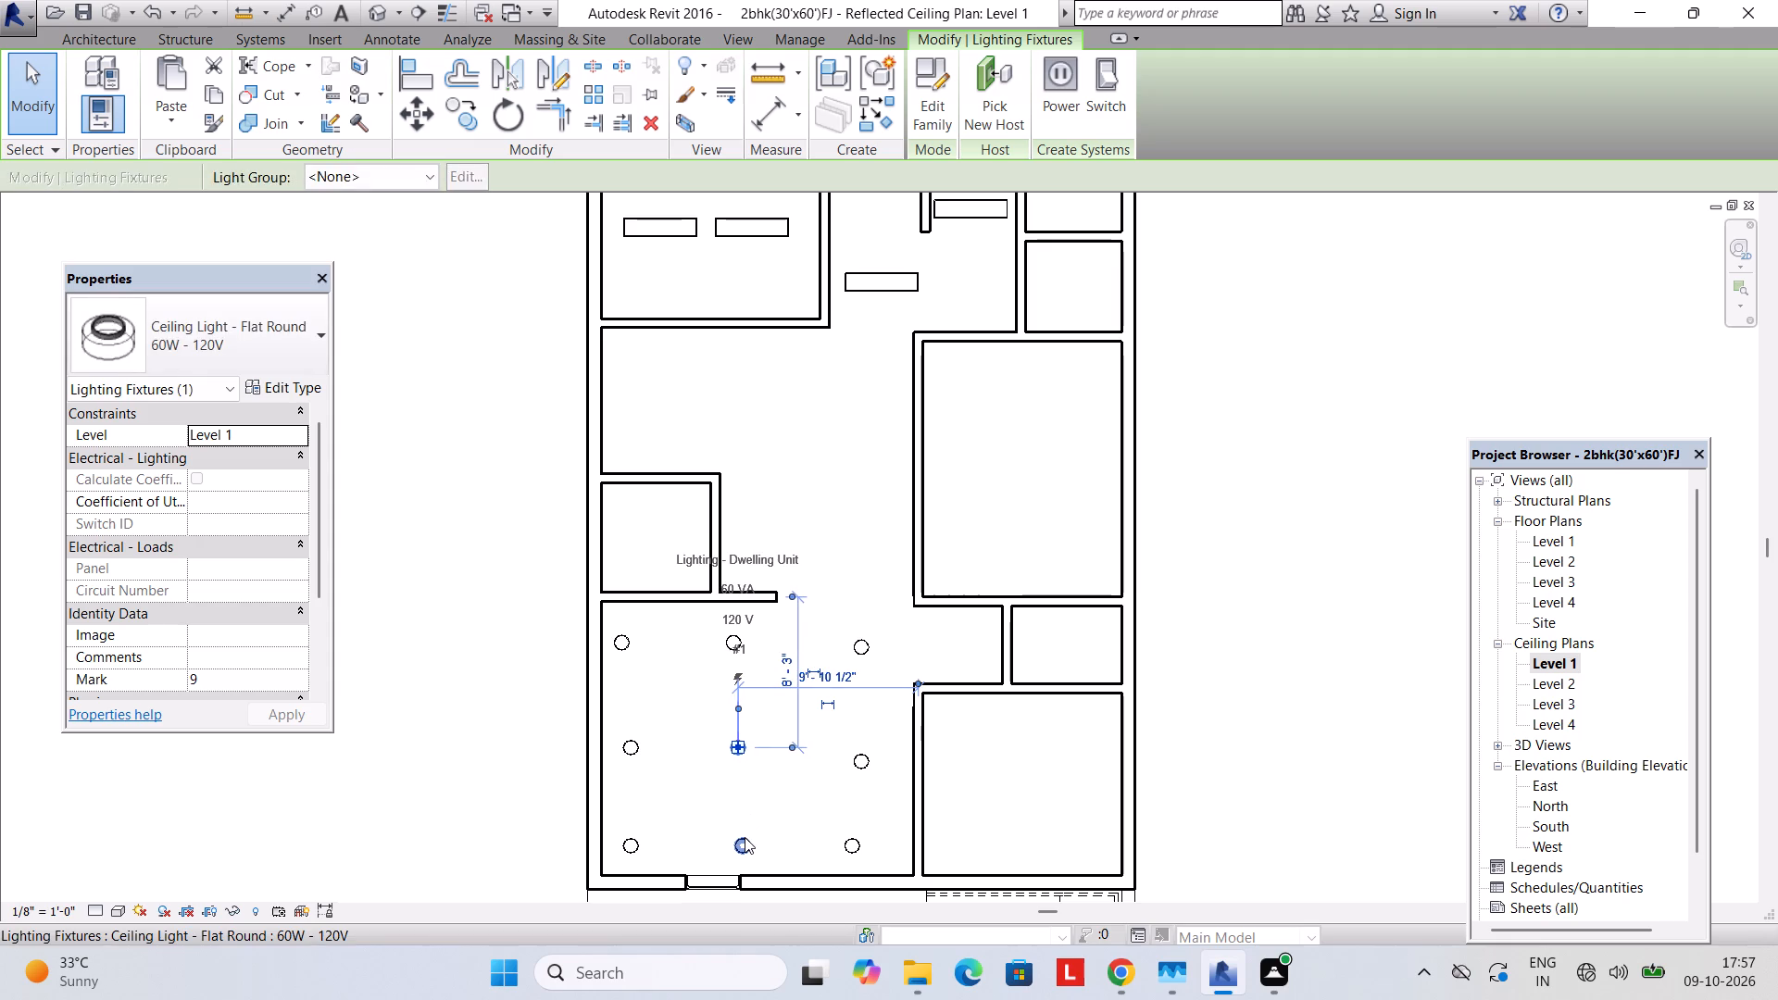
Nudge the bottom row's middle round light left beneath the centre light, about 9' 10 1/2" from the wall.
left_click(737, 841)
key("Left")
Nudge the middle row's rightmost round light up level with its row, and the bottom-right light right beneath it, about 3' 1 1/2" from the wall.
left_click(856, 772)
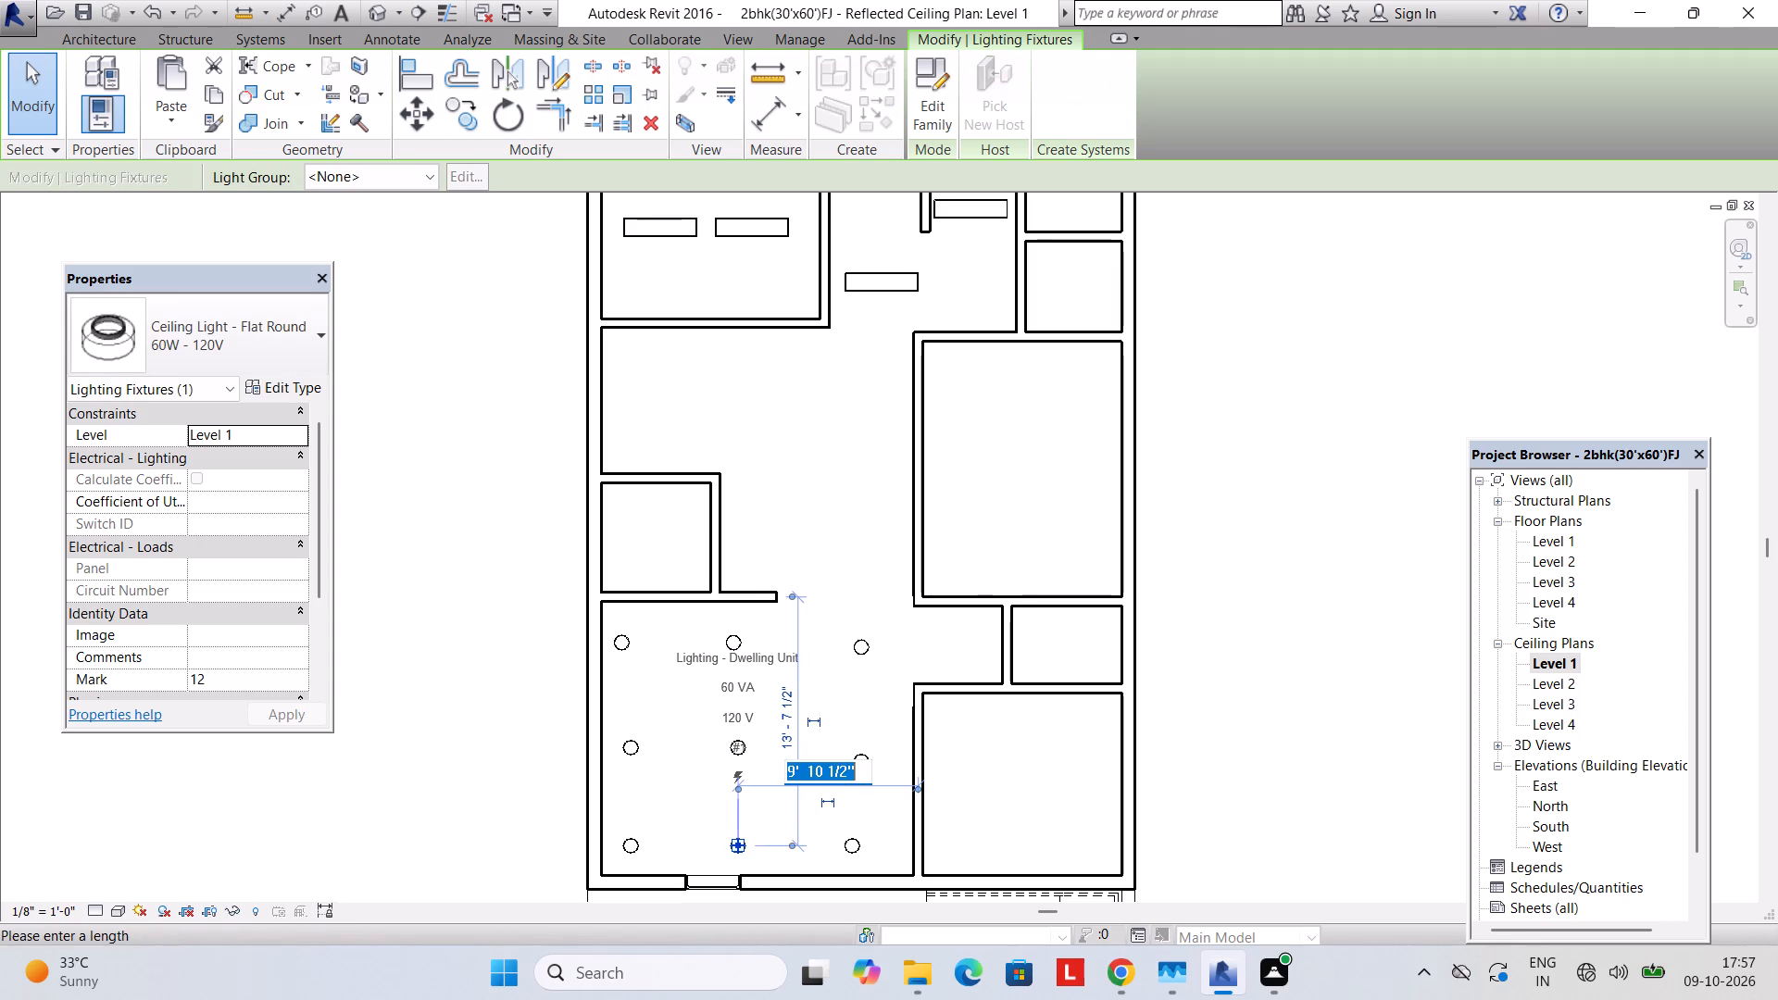
left_click(860, 733)
left_click(857, 754)
key("Up")
key("Up")
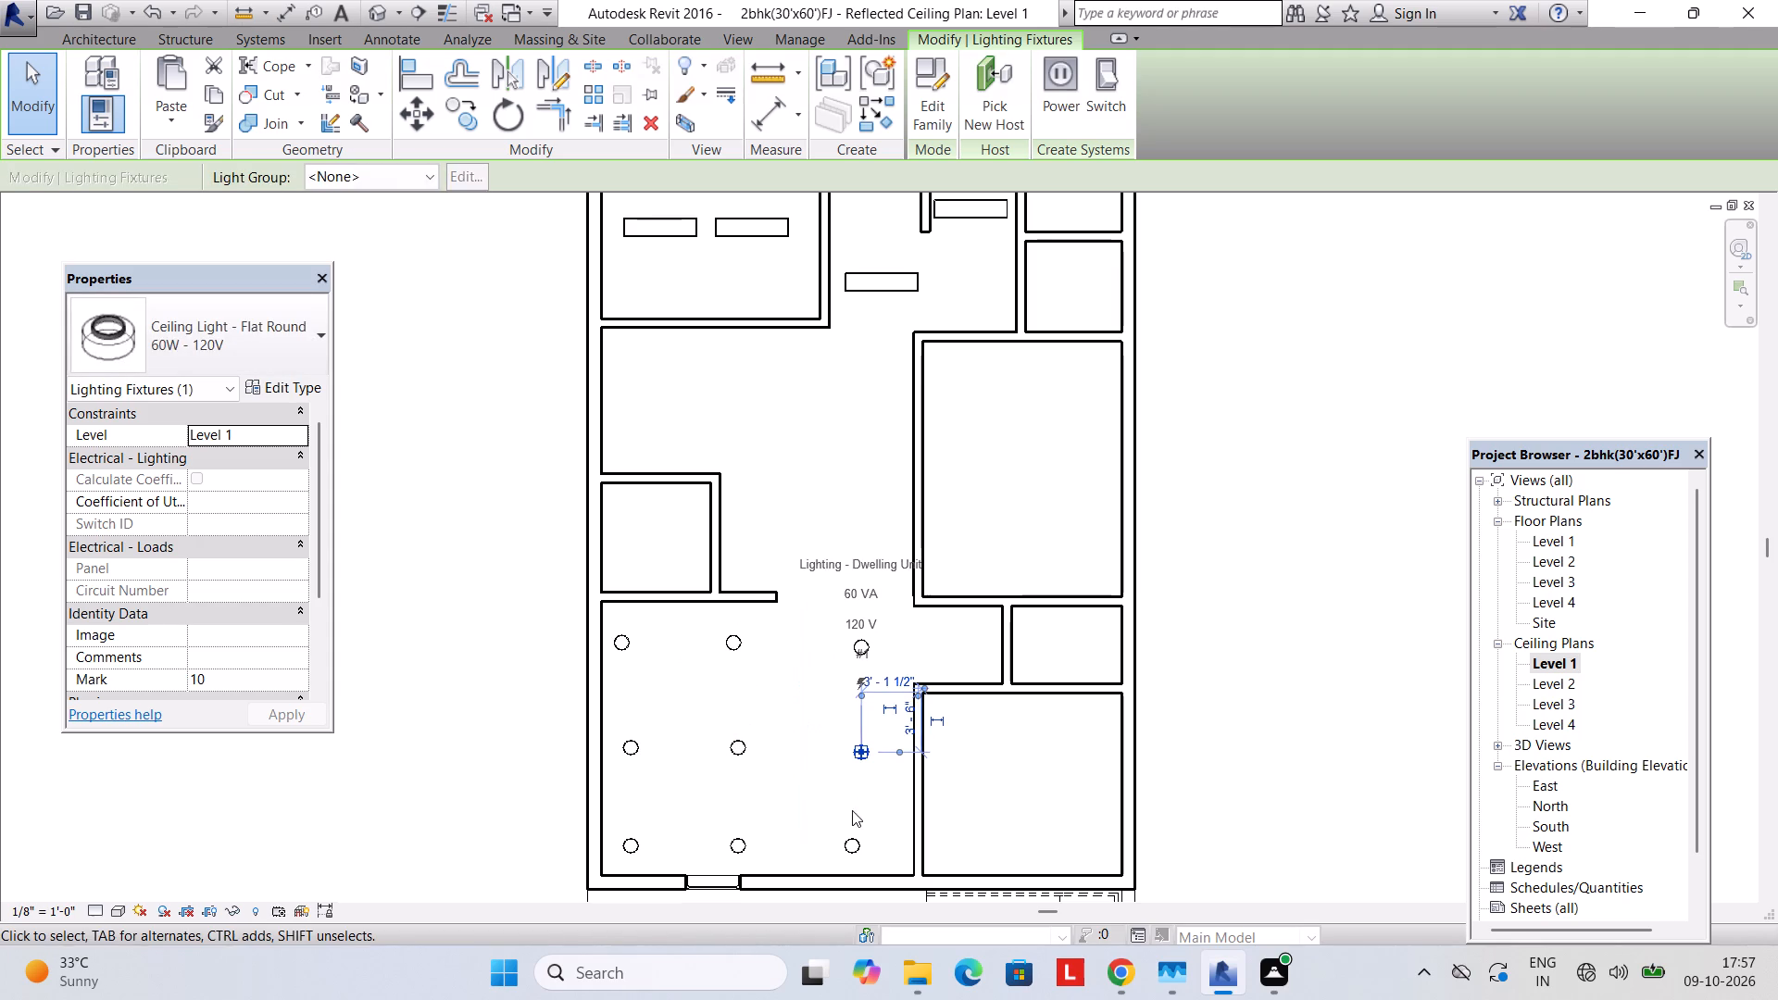
left_click(862, 843)
key("Right")
key("Right")
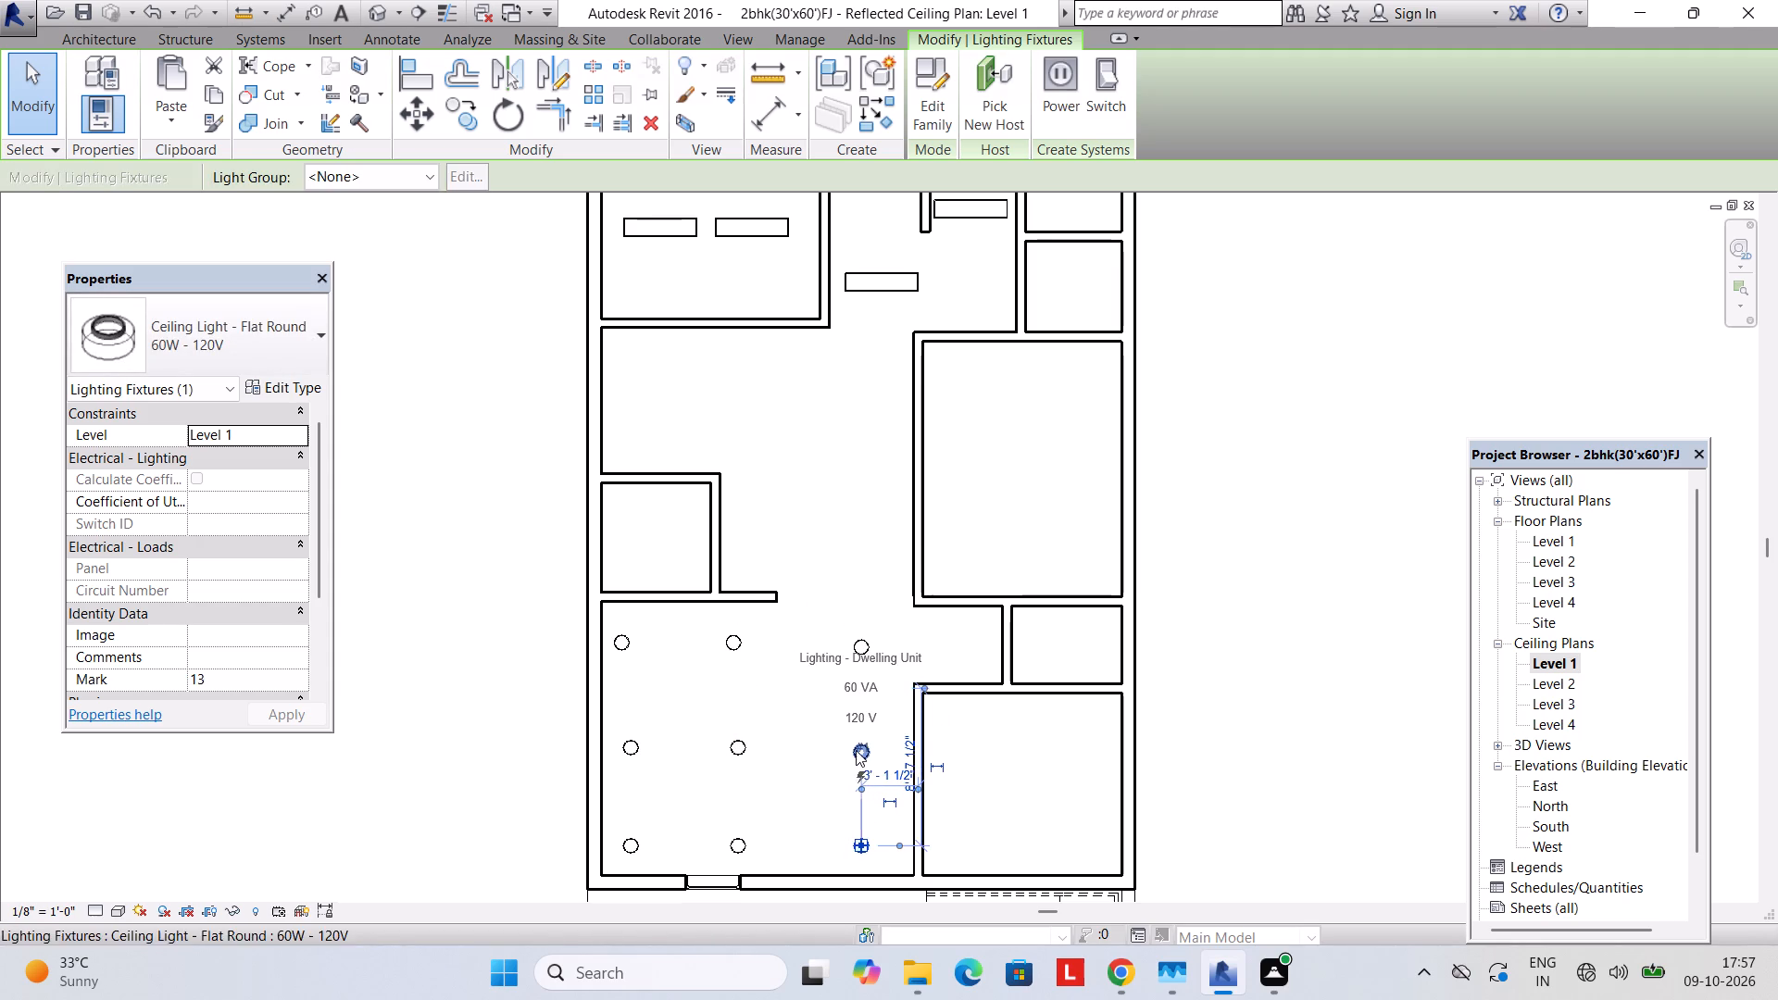
left_click(856, 750)
key("Up")
key("Escape")
Rotate both linear box lights in the top-left room by 90 degrees so they run vertically.
scroll(839, 706, "down", 2)
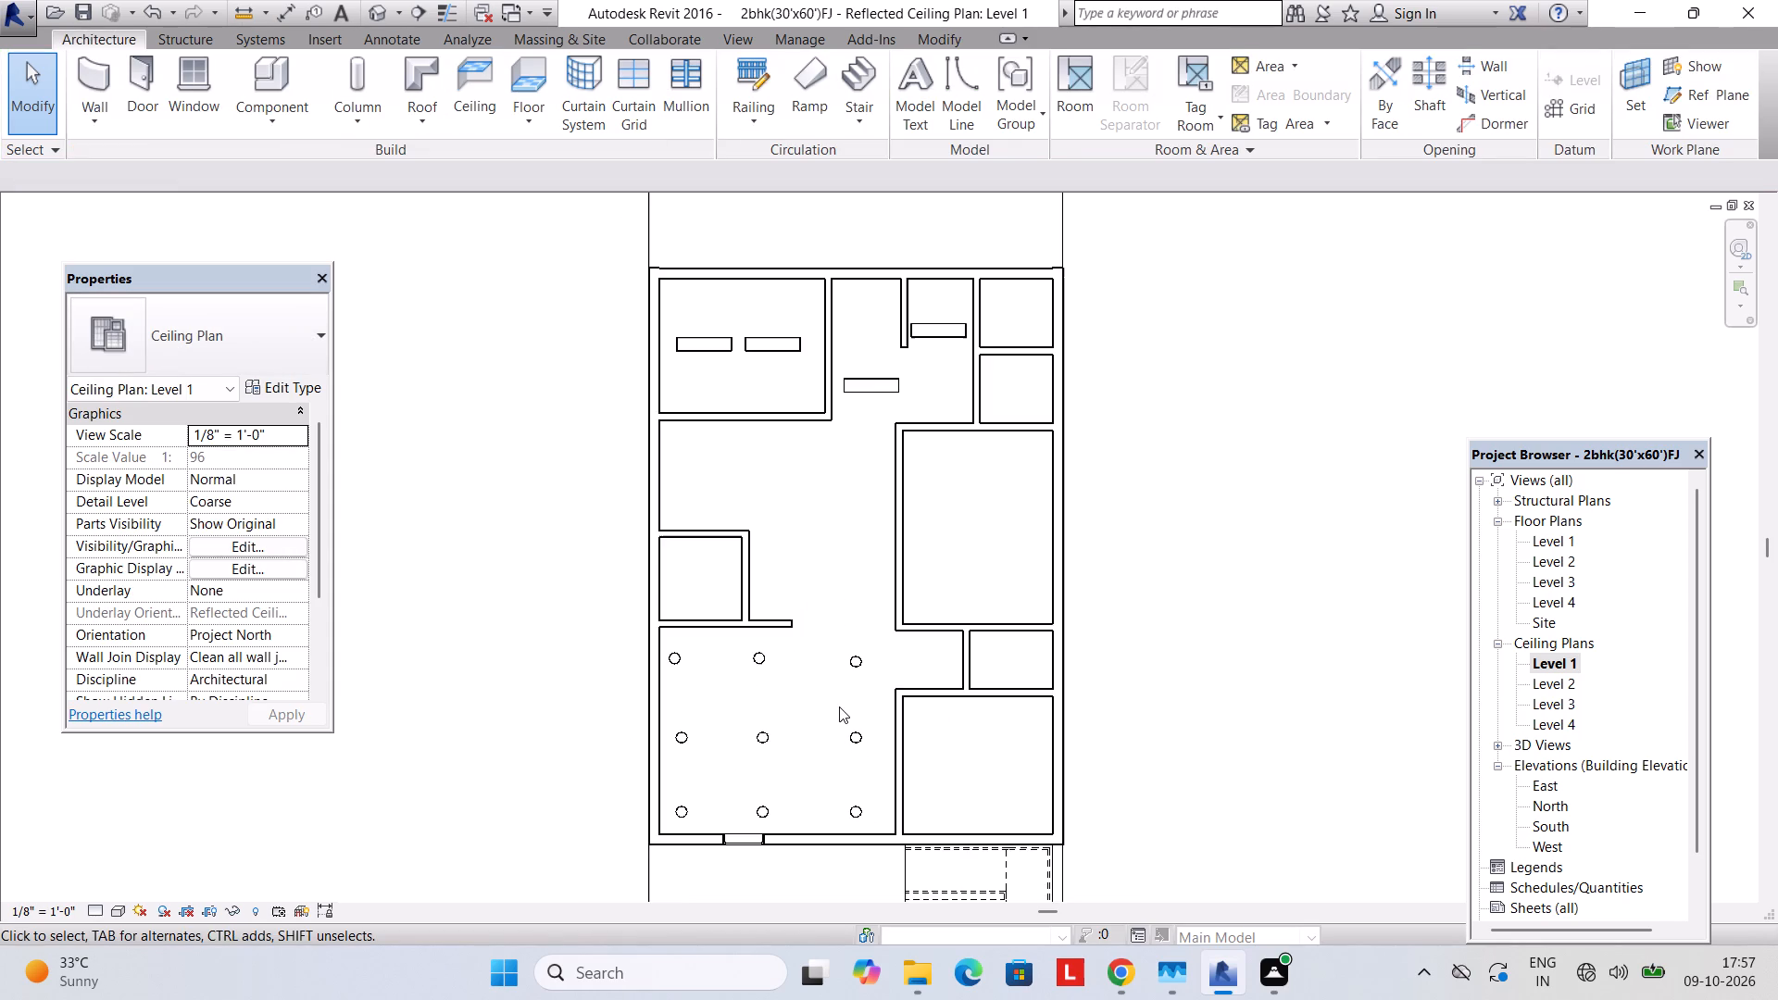
scroll(848, 722, "up", 2)
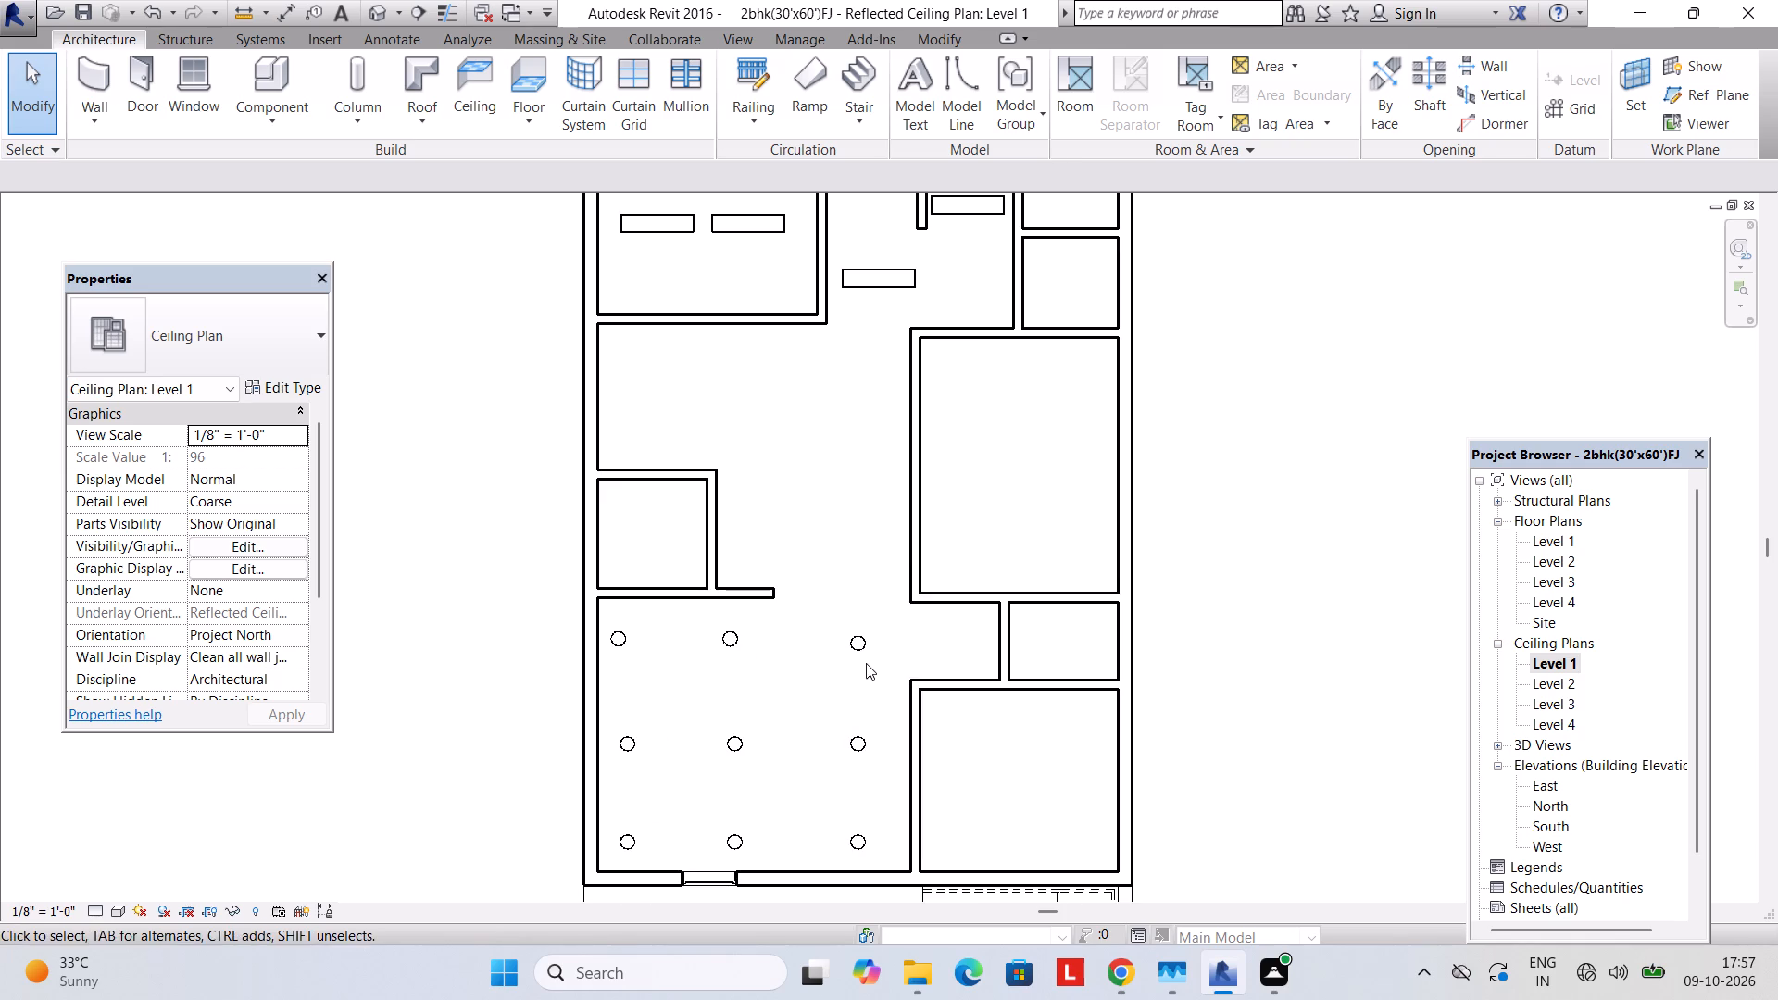
scroll(829, 721, "down", 2)
middle_click_drag(826, 724, 800, 691)
scroll(813, 681, "down", 1)
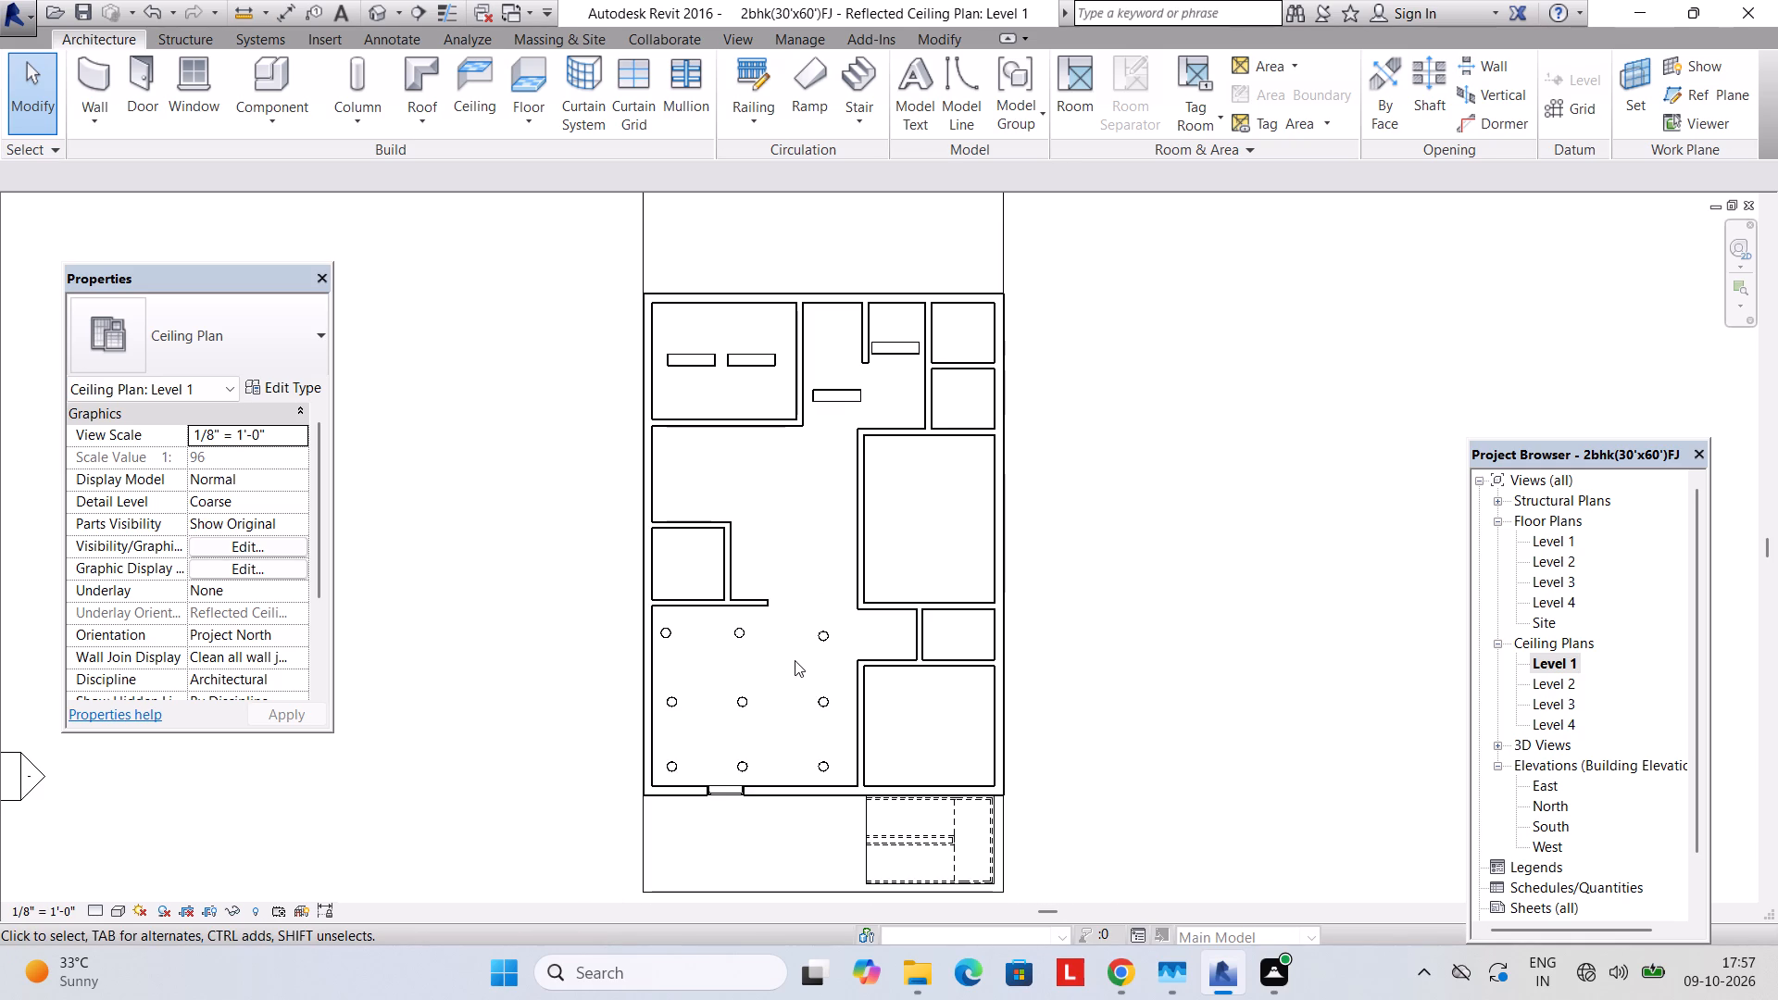
left_click(757, 354)
key("space")
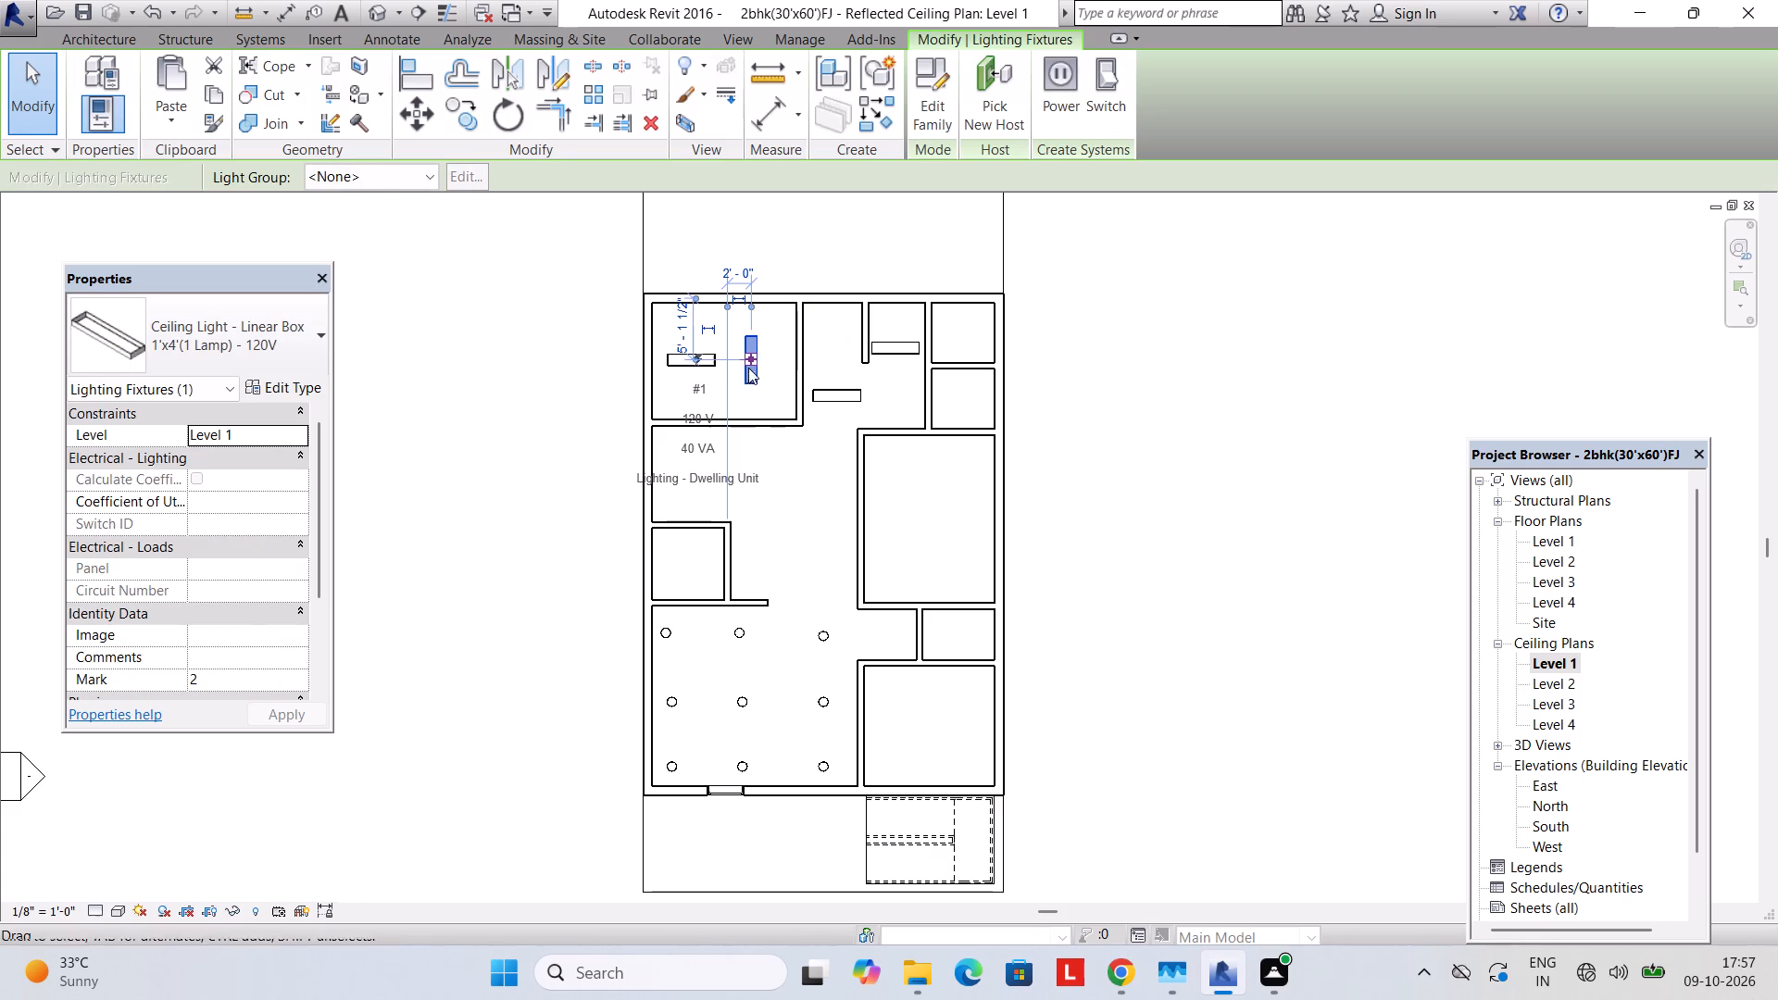
left_click(706, 364)
key("space")
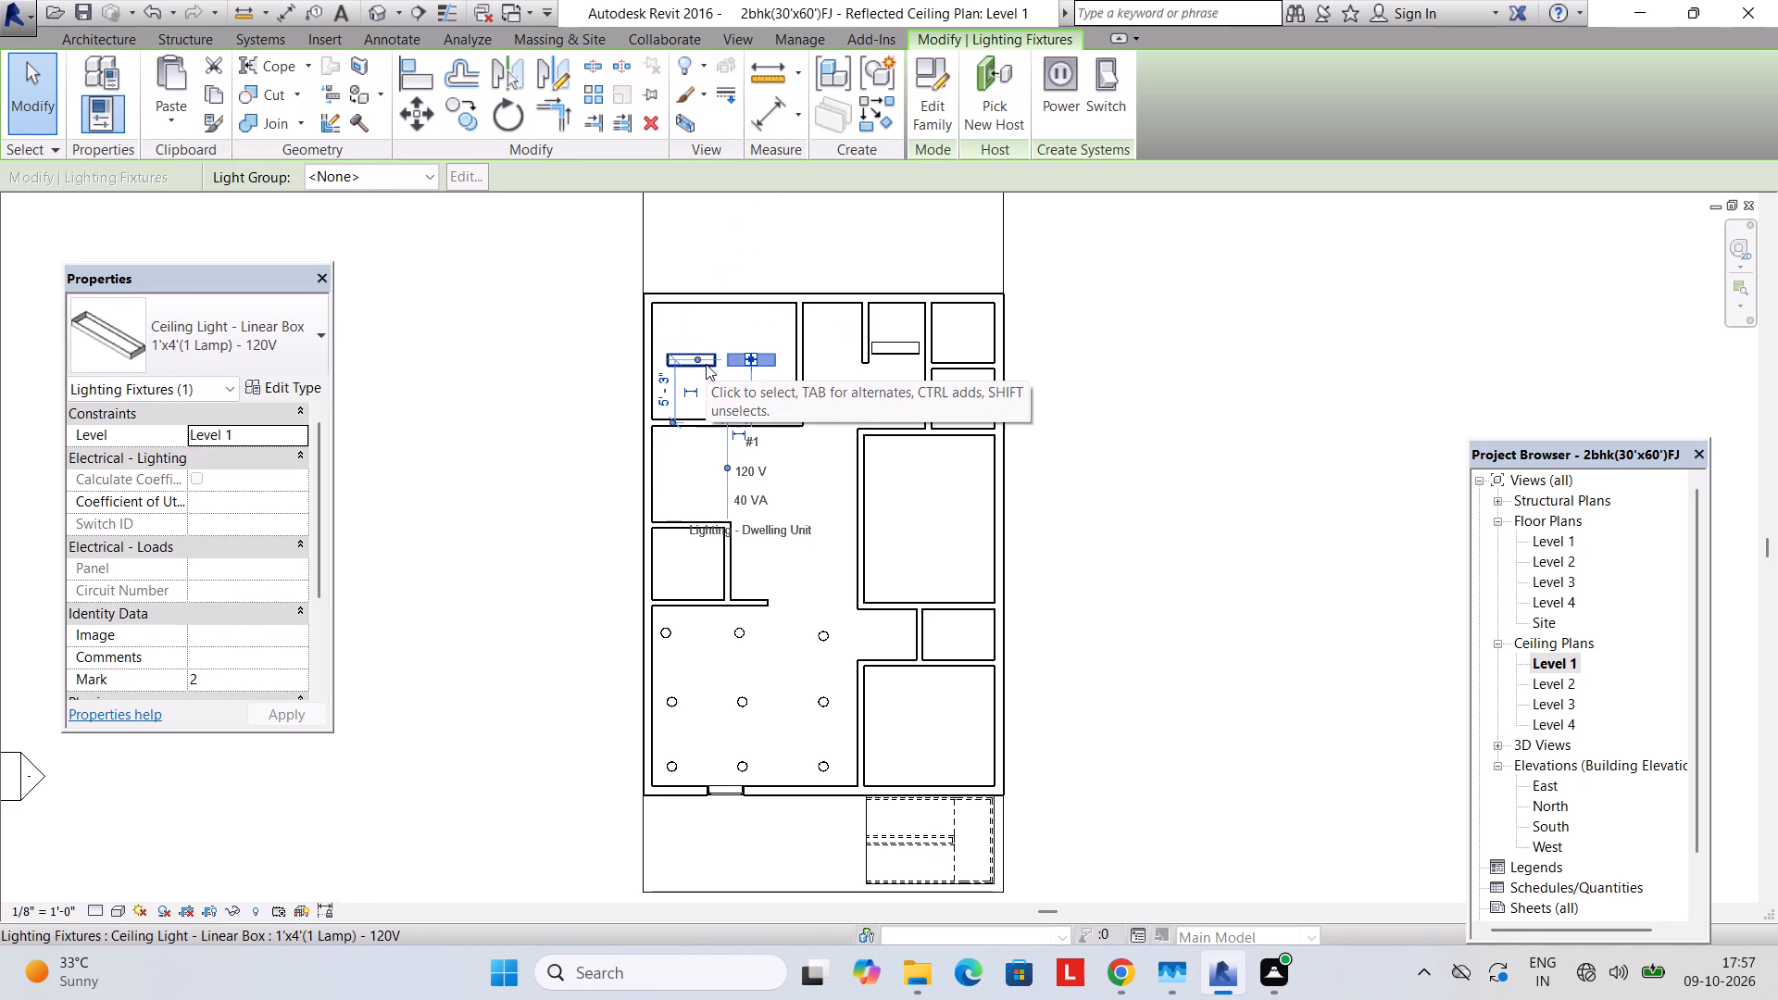
key("space")
left_click(697, 363)
key("space")
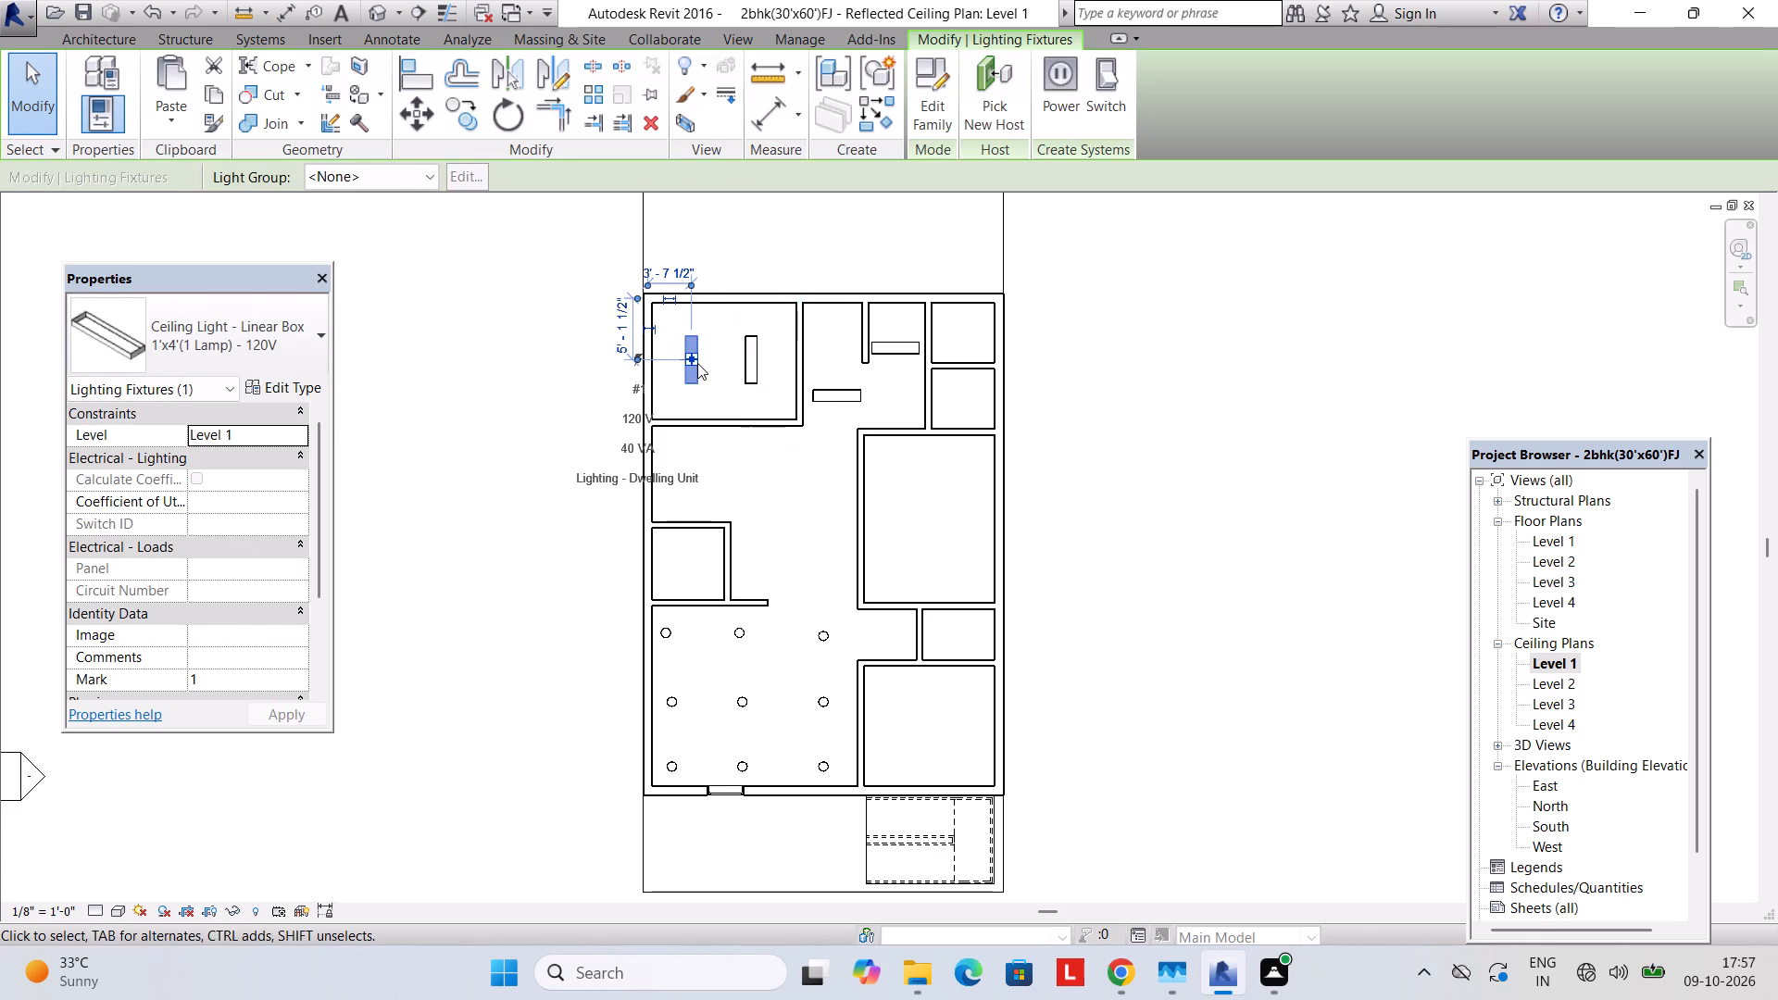
Nudge the top-left room's two linear lights farther apart, with the left one about 3' 1 1/2" from the left wall.
key("Left")
key("Left")
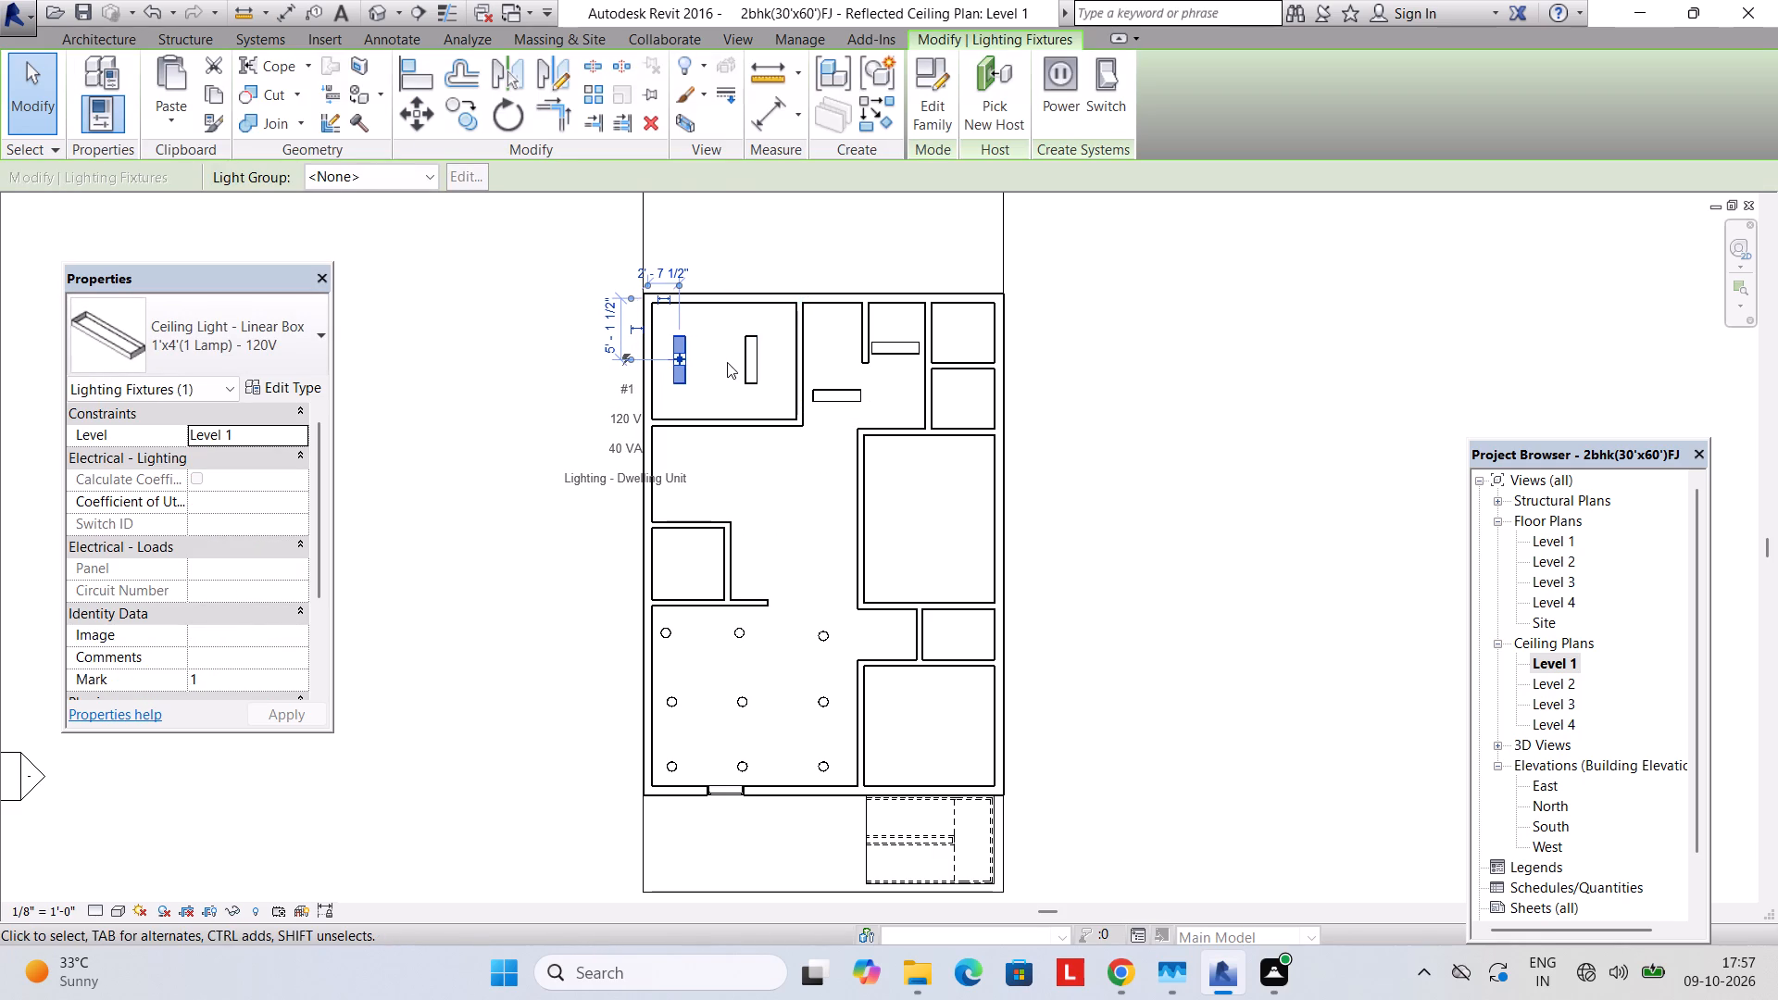
key("Right")
key("Right")
left_click(742, 363)
key("Right")
key("Right")
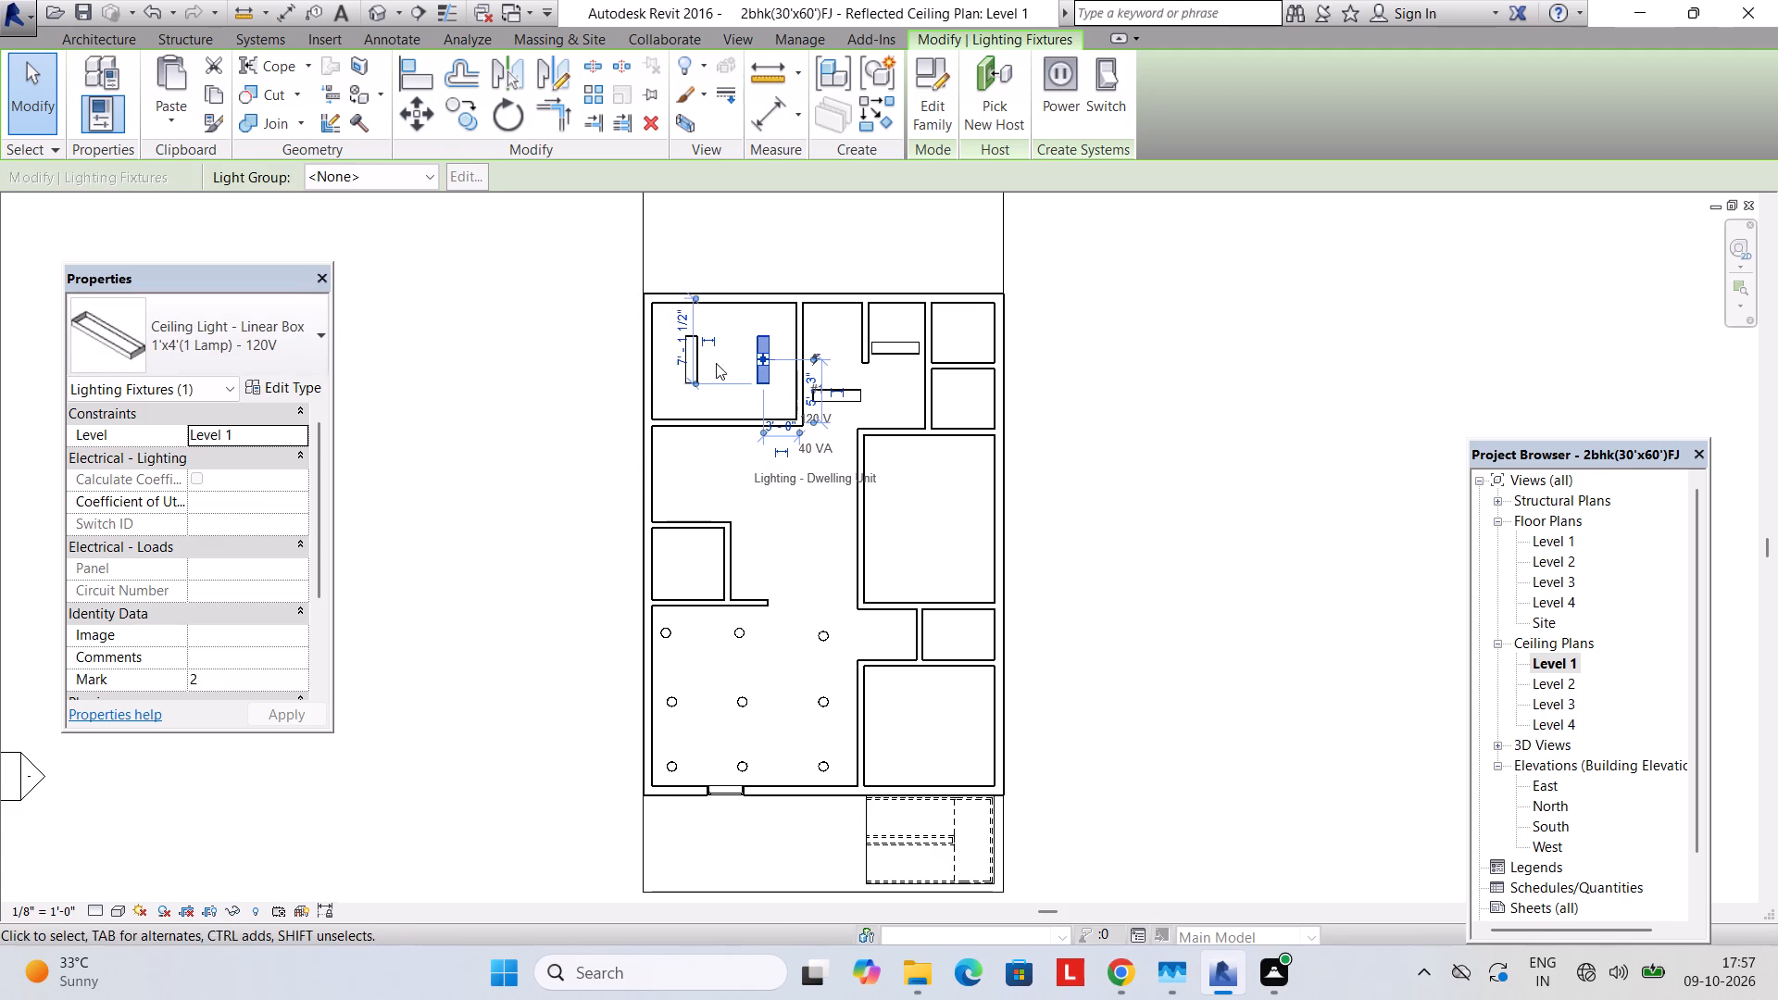
left_click(693, 369)
key("Left")
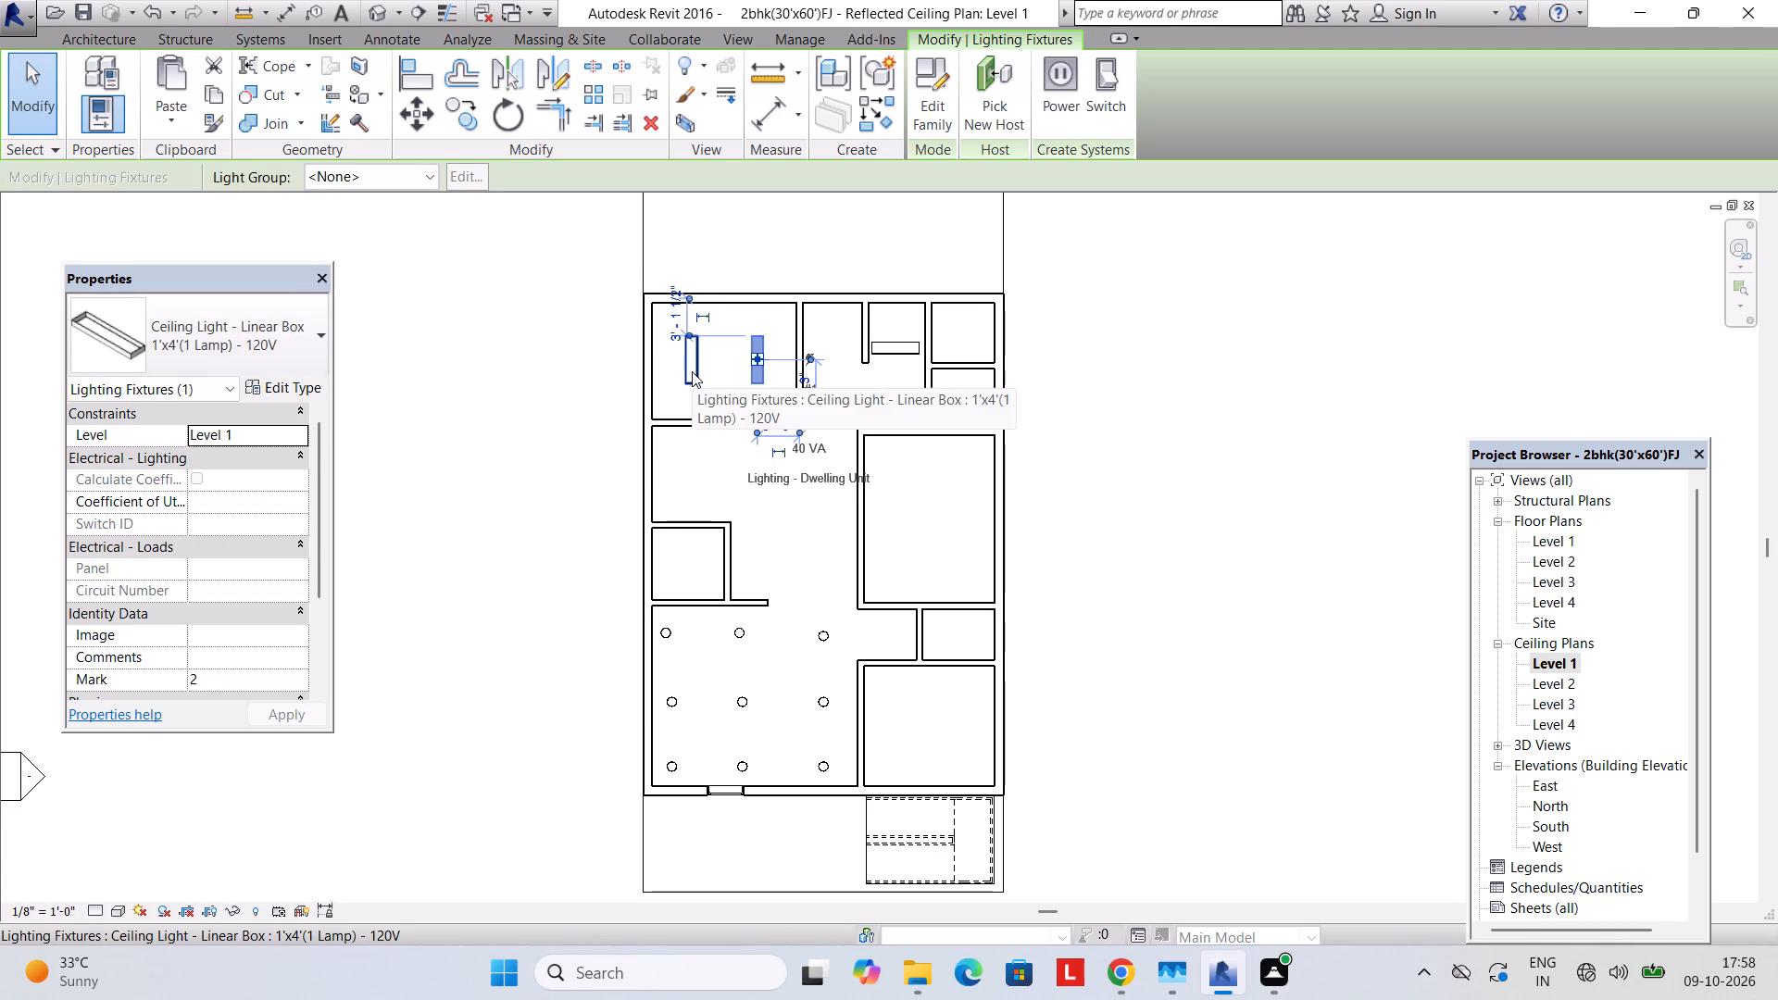
left_click(692, 371)
key("Left")
key("Escape")
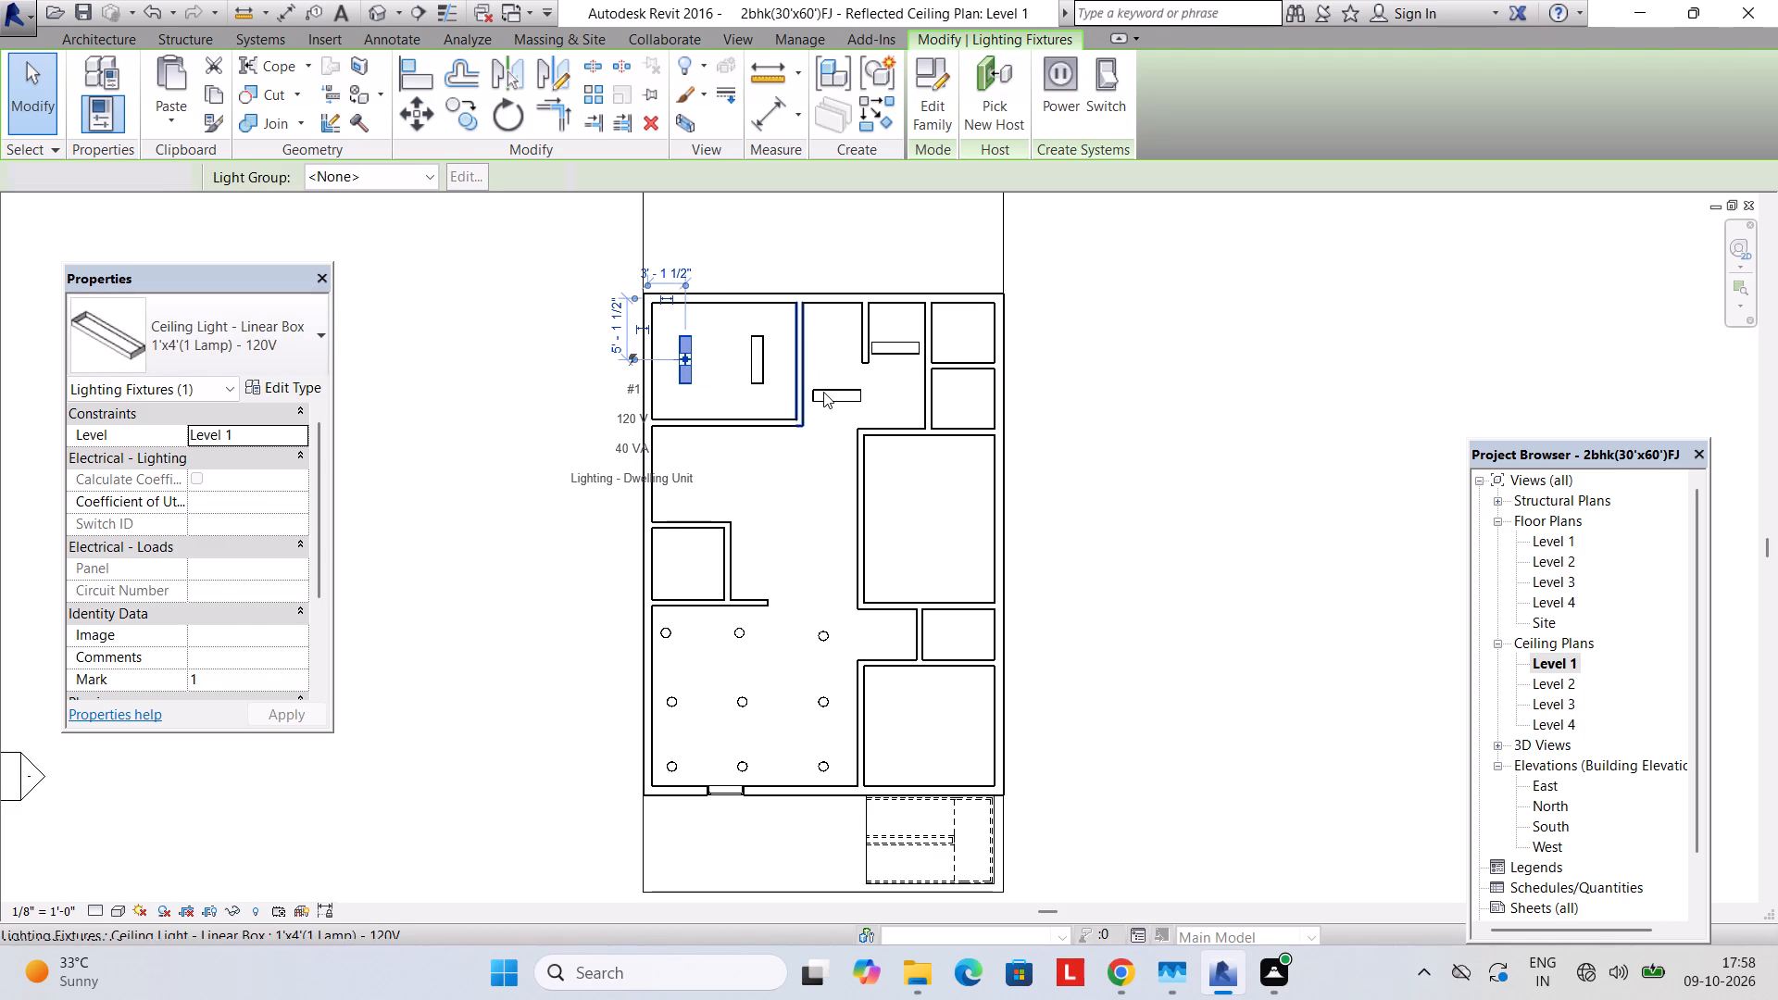
Rotate the linear light in the narrow bay beside the top-right small rooms to vertical and nudge it down.
left_click(894, 349)
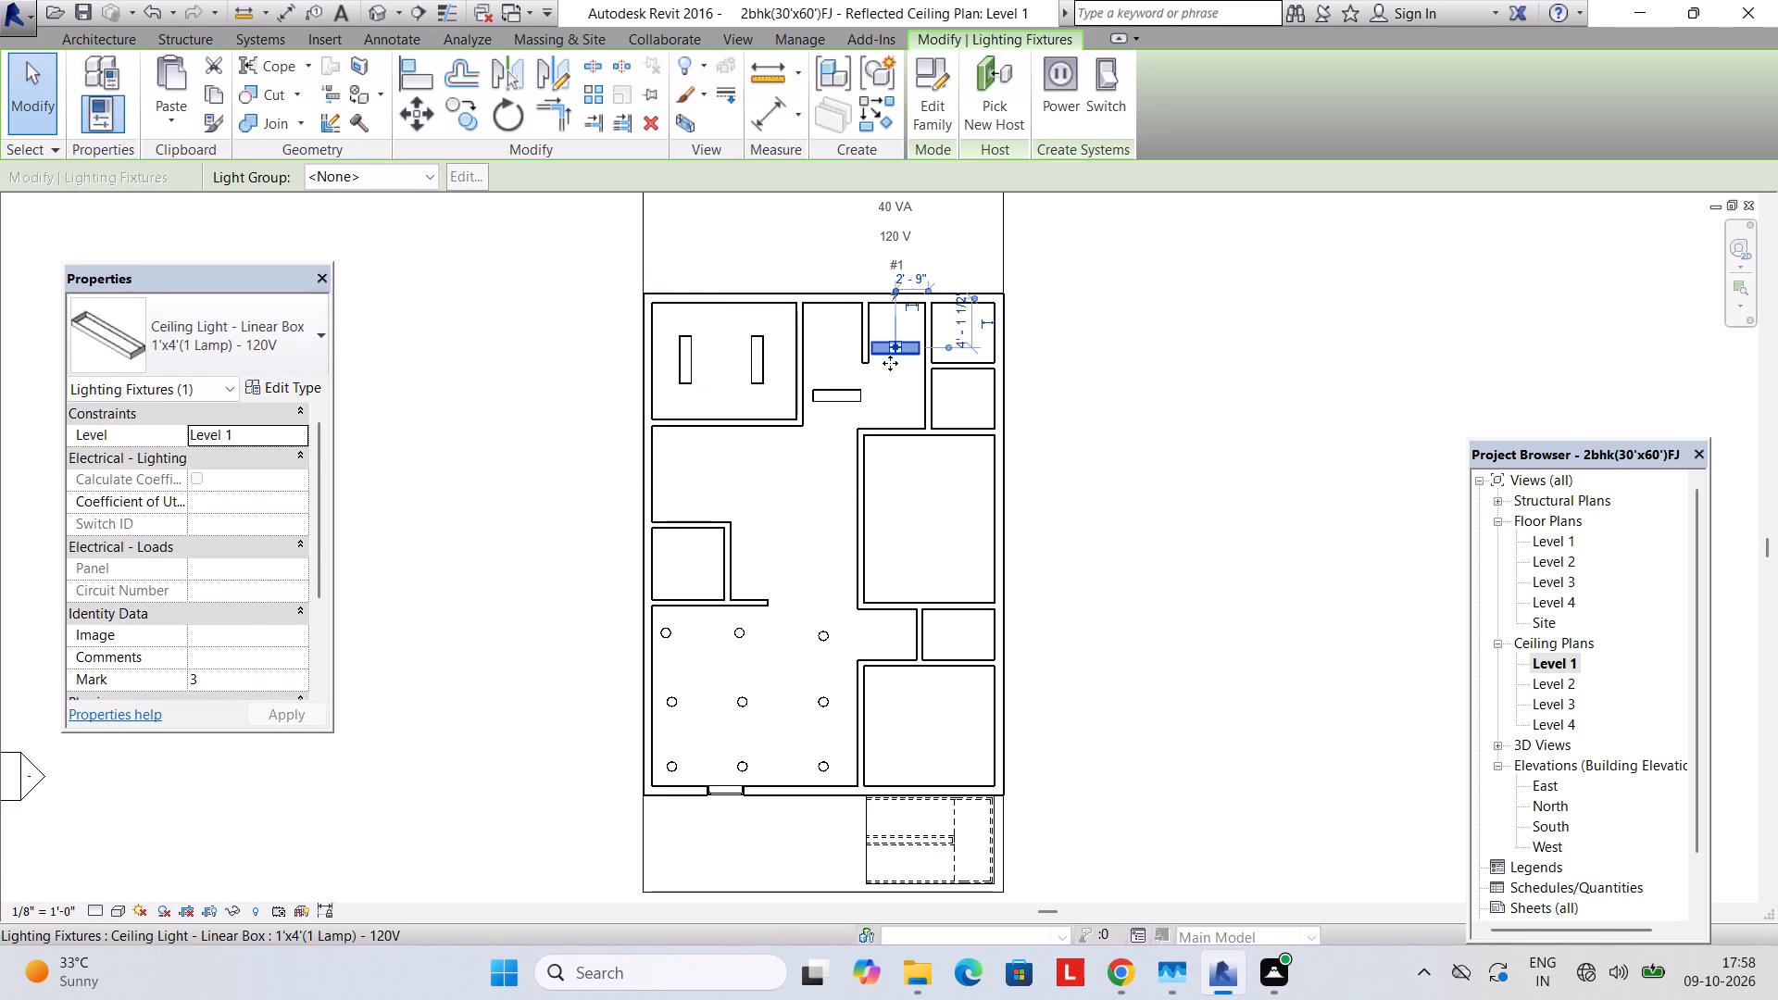
key("space")
key("Down")
key("Down")
key("Down")
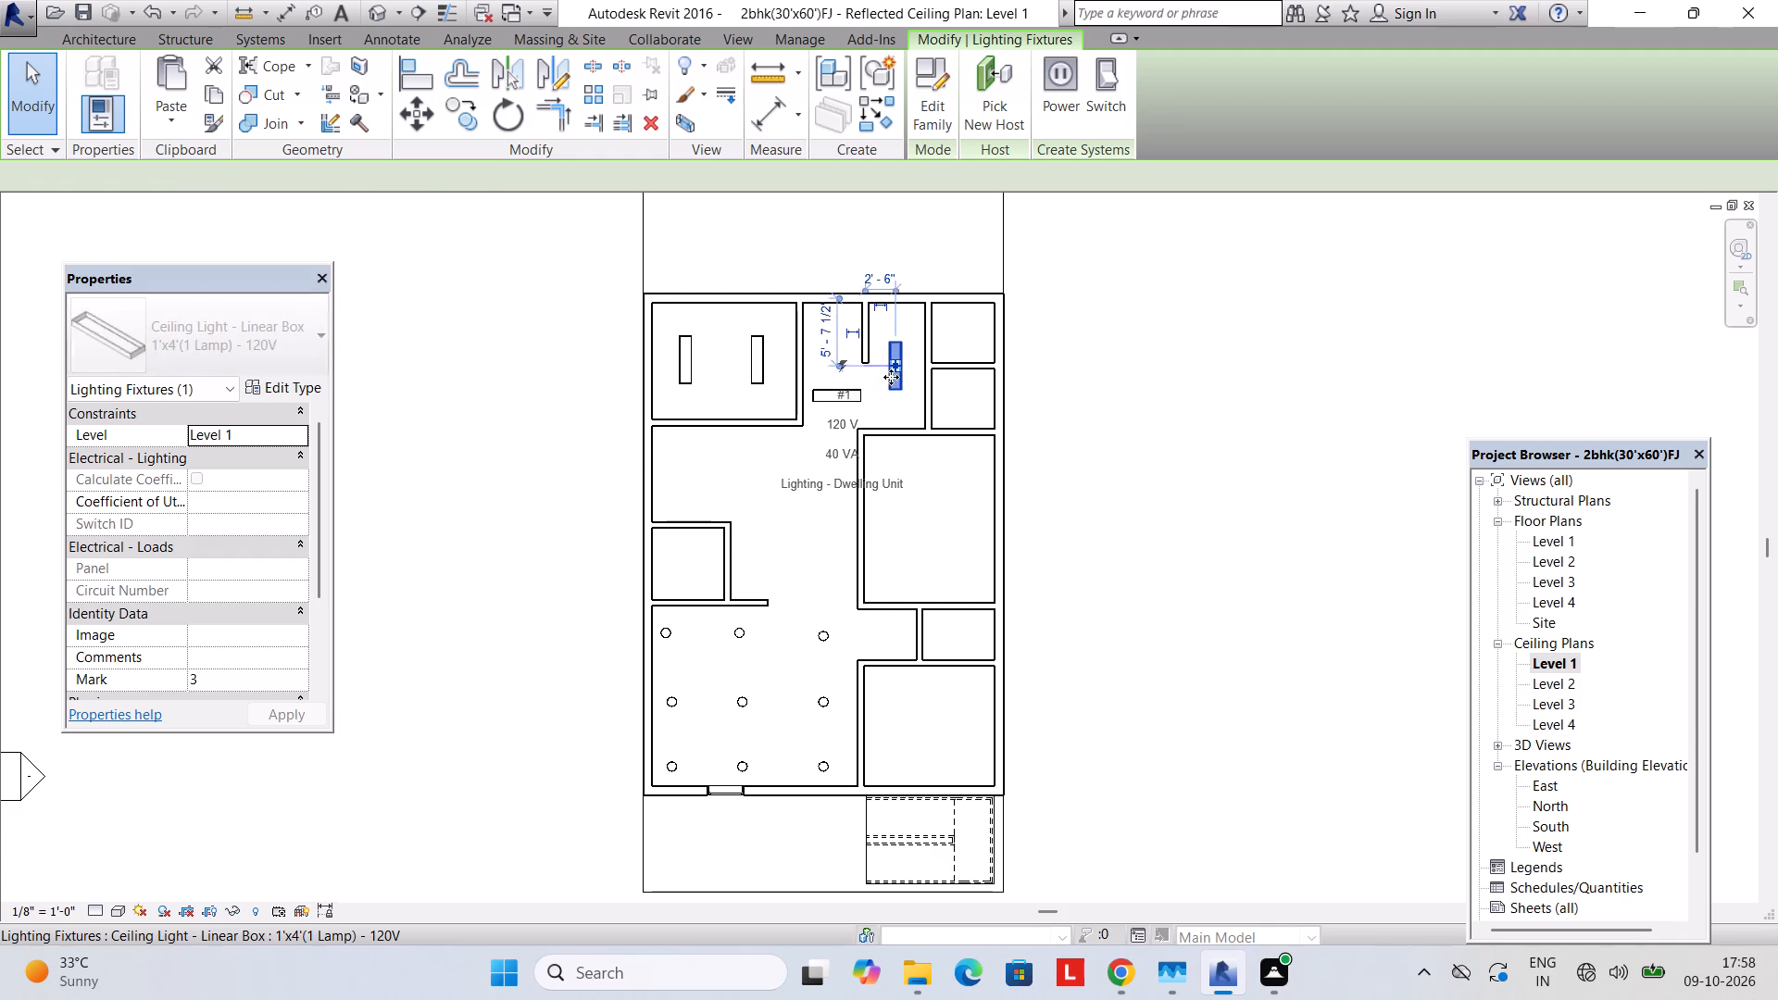
key("Down")
key("Escape")
Rotate the neighbouring horizontal linear light to vertical and nudge it up and left, about 2' 7 1/2" from the wall.
left_click(854, 391)
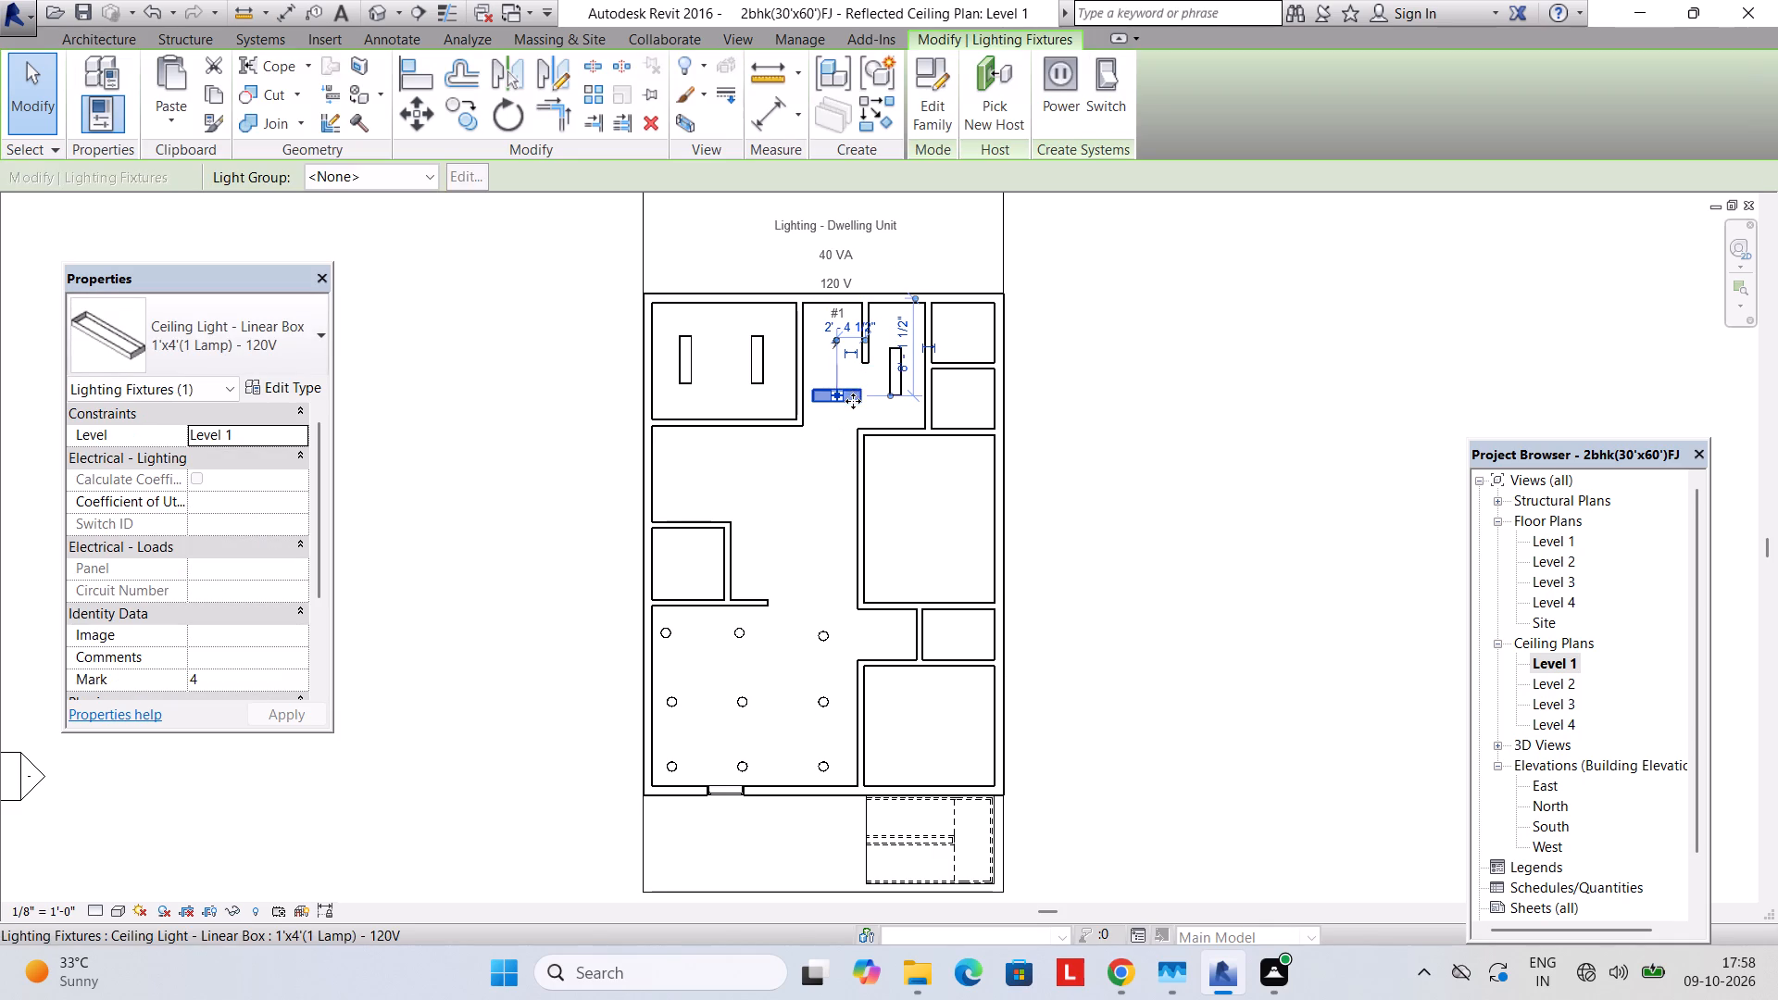
key("space")
key("Up")
key("Up")
key("Up")
key("Up")
key("Left")
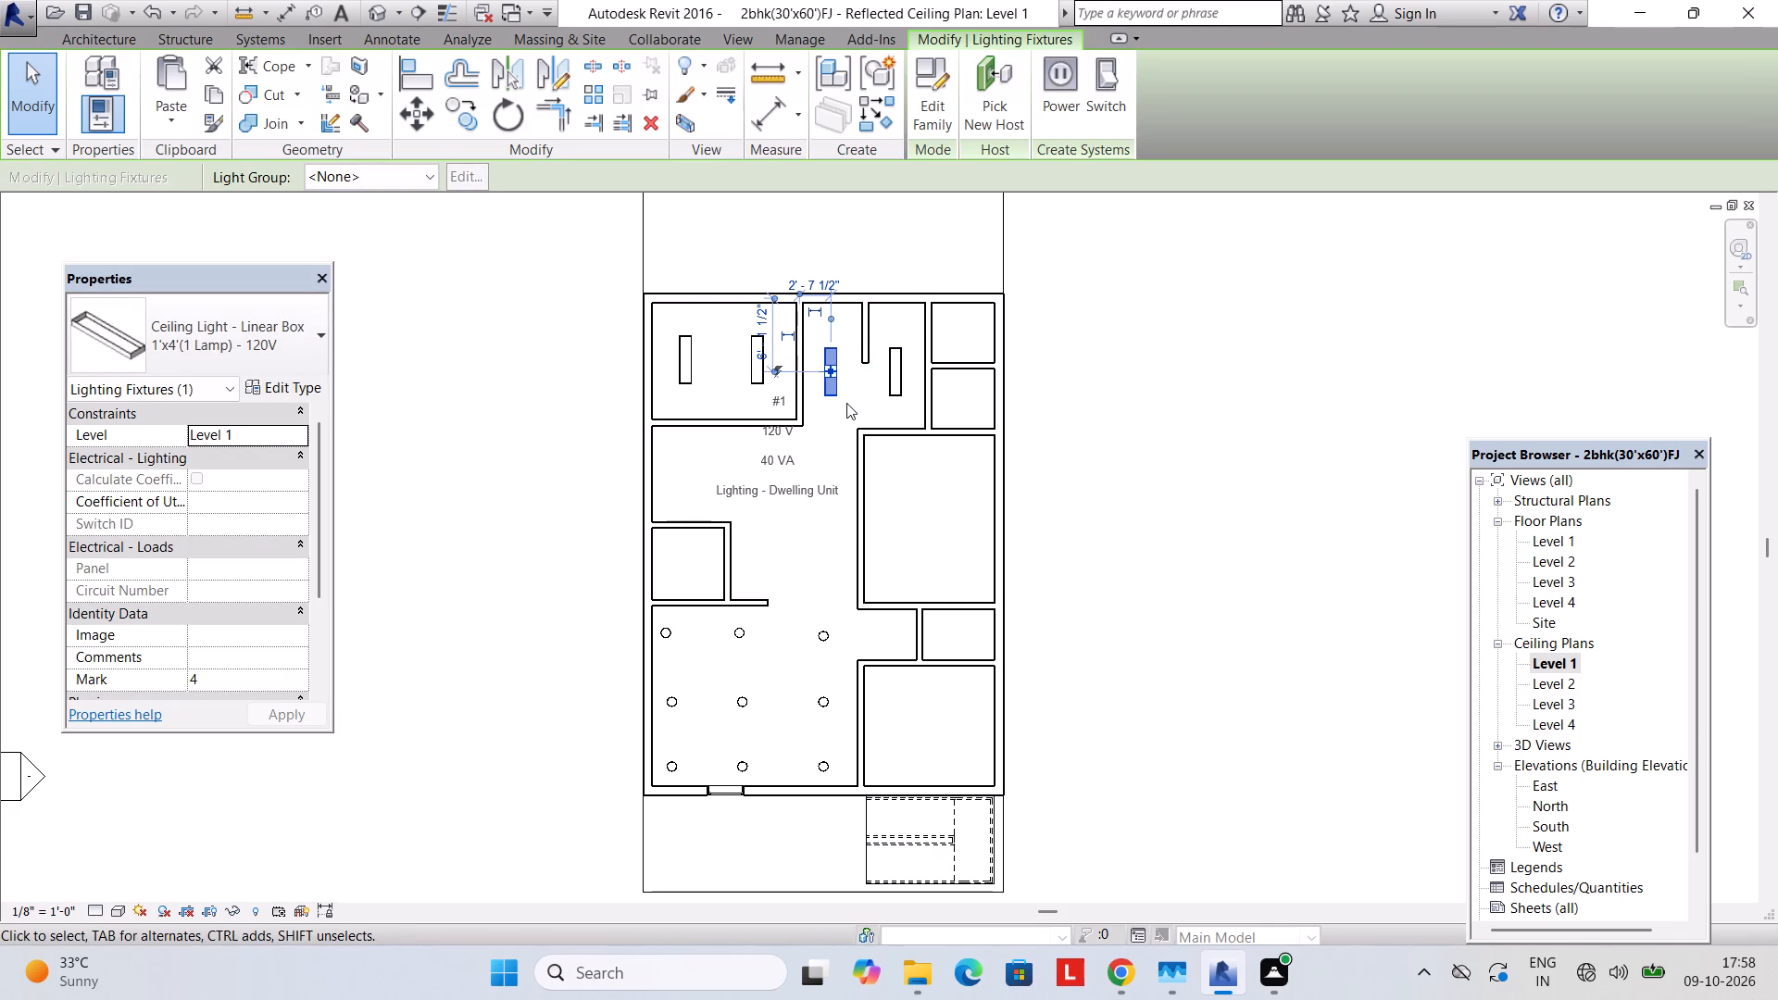
key("Up")
key("Escape")
Start loading a component family and open the US Imperial library's Lighting, Architectural, Internal folder.
scroll(844, 593, "down", 2)
scroll(801, 612, "up", 1)
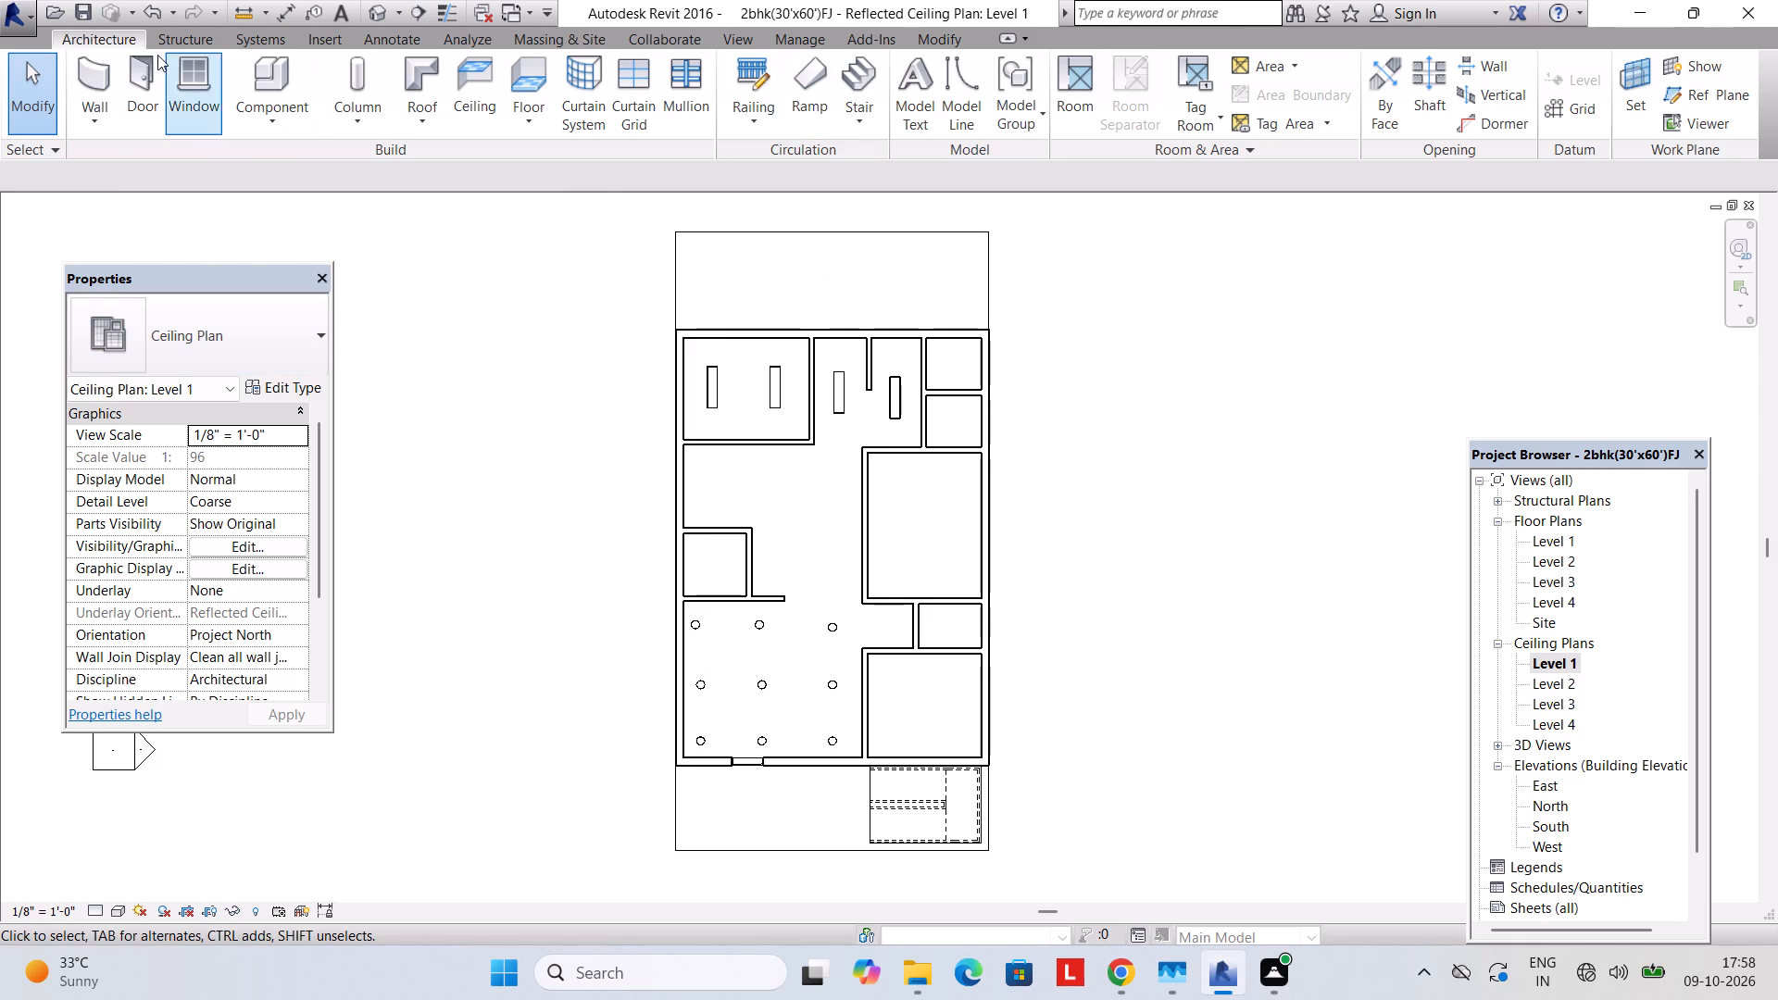
left_click(258, 109)
left_click(290, 147)
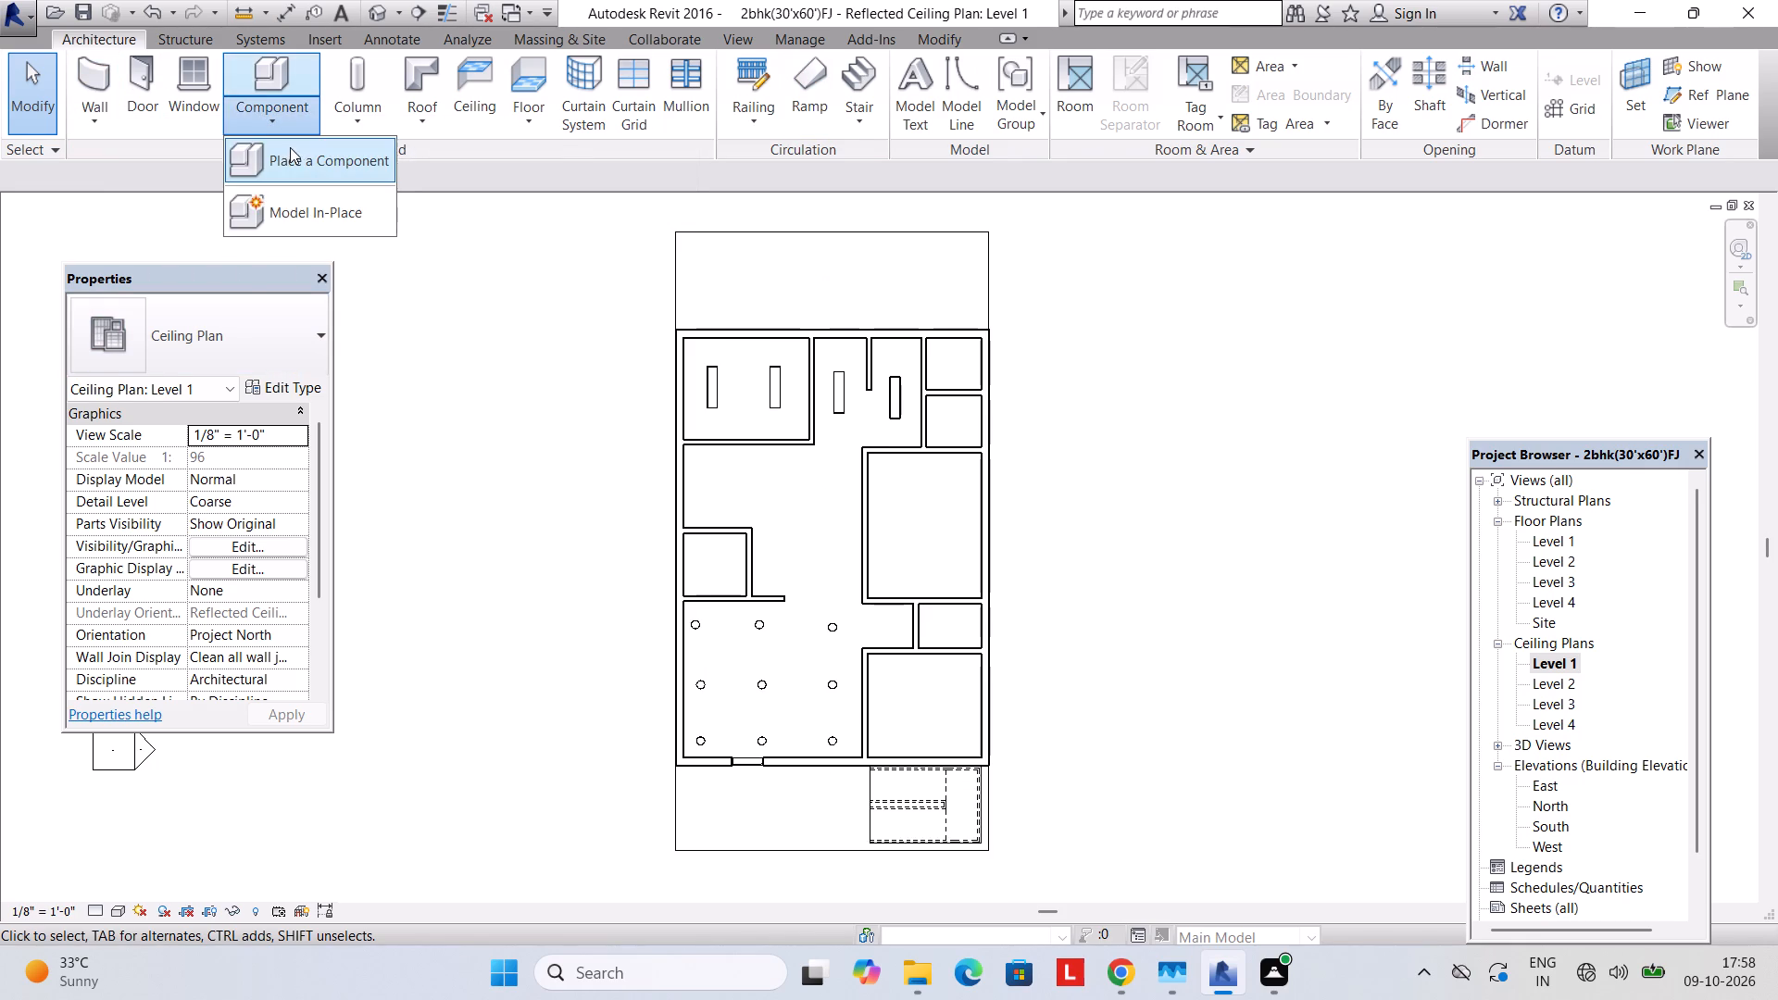
left_click(922, 107)
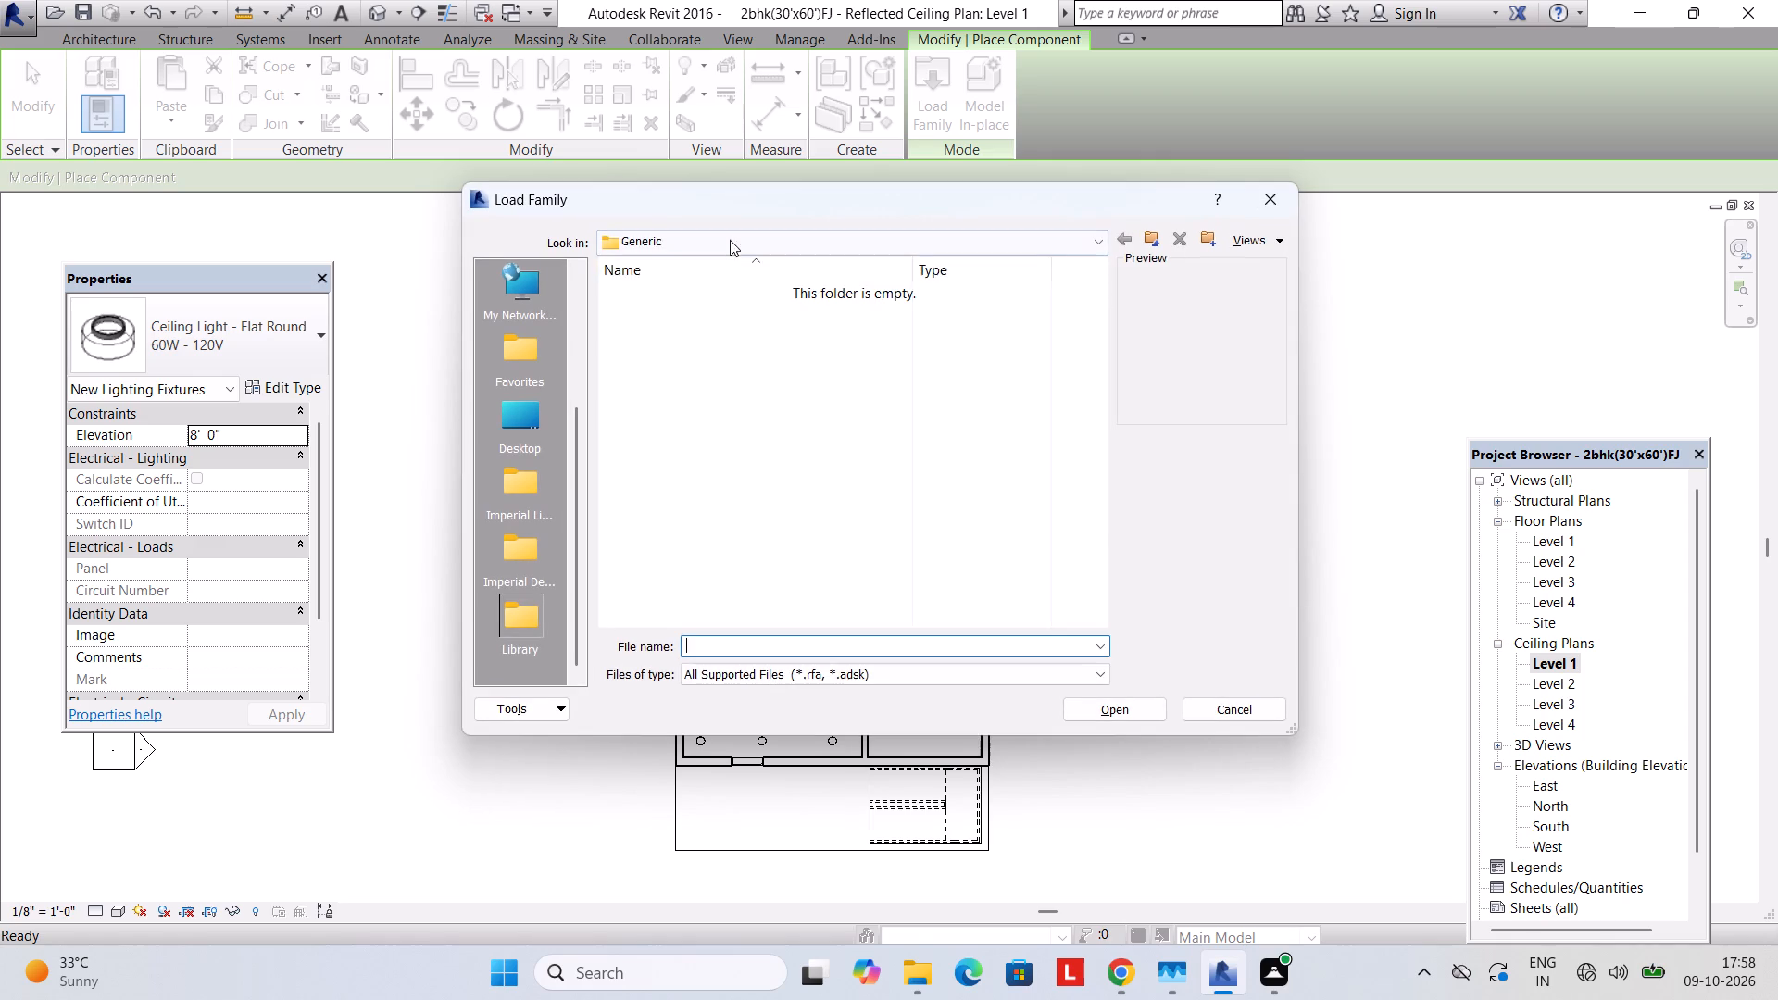
left_click(730, 240)
left_click(755, 381)
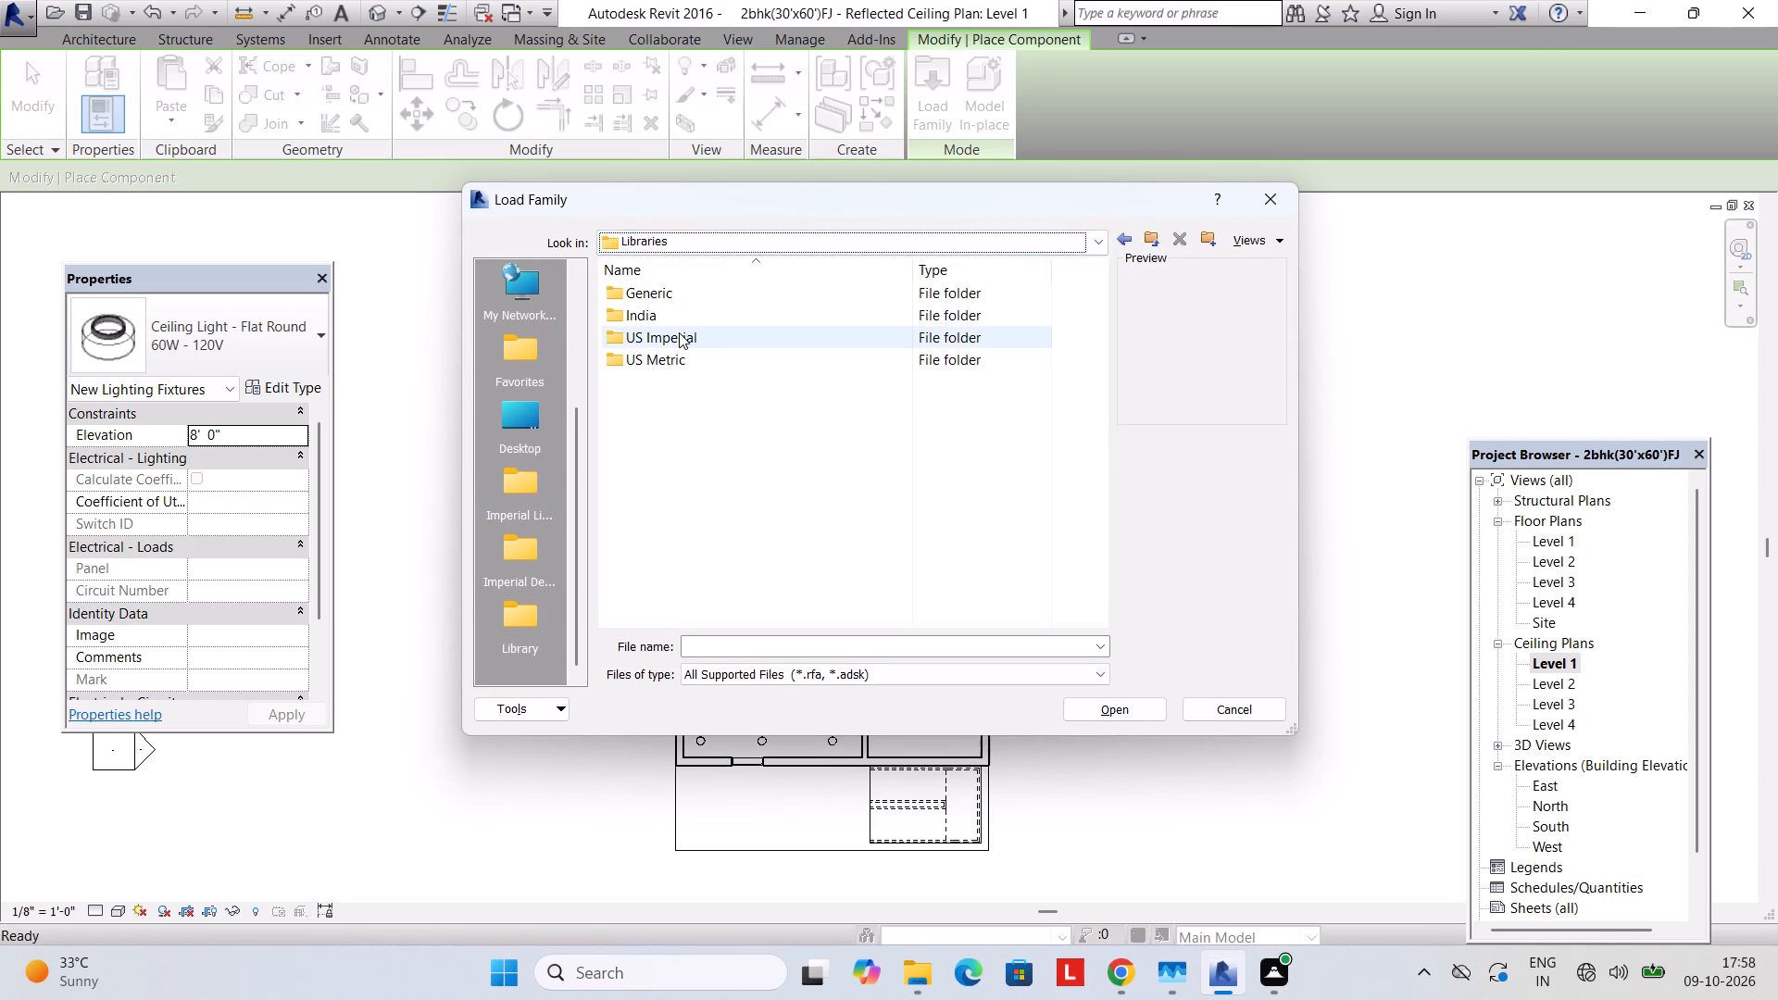
double_click(679, 332)
scroll(670, 557, "down", 2)
double_click(670, 519)
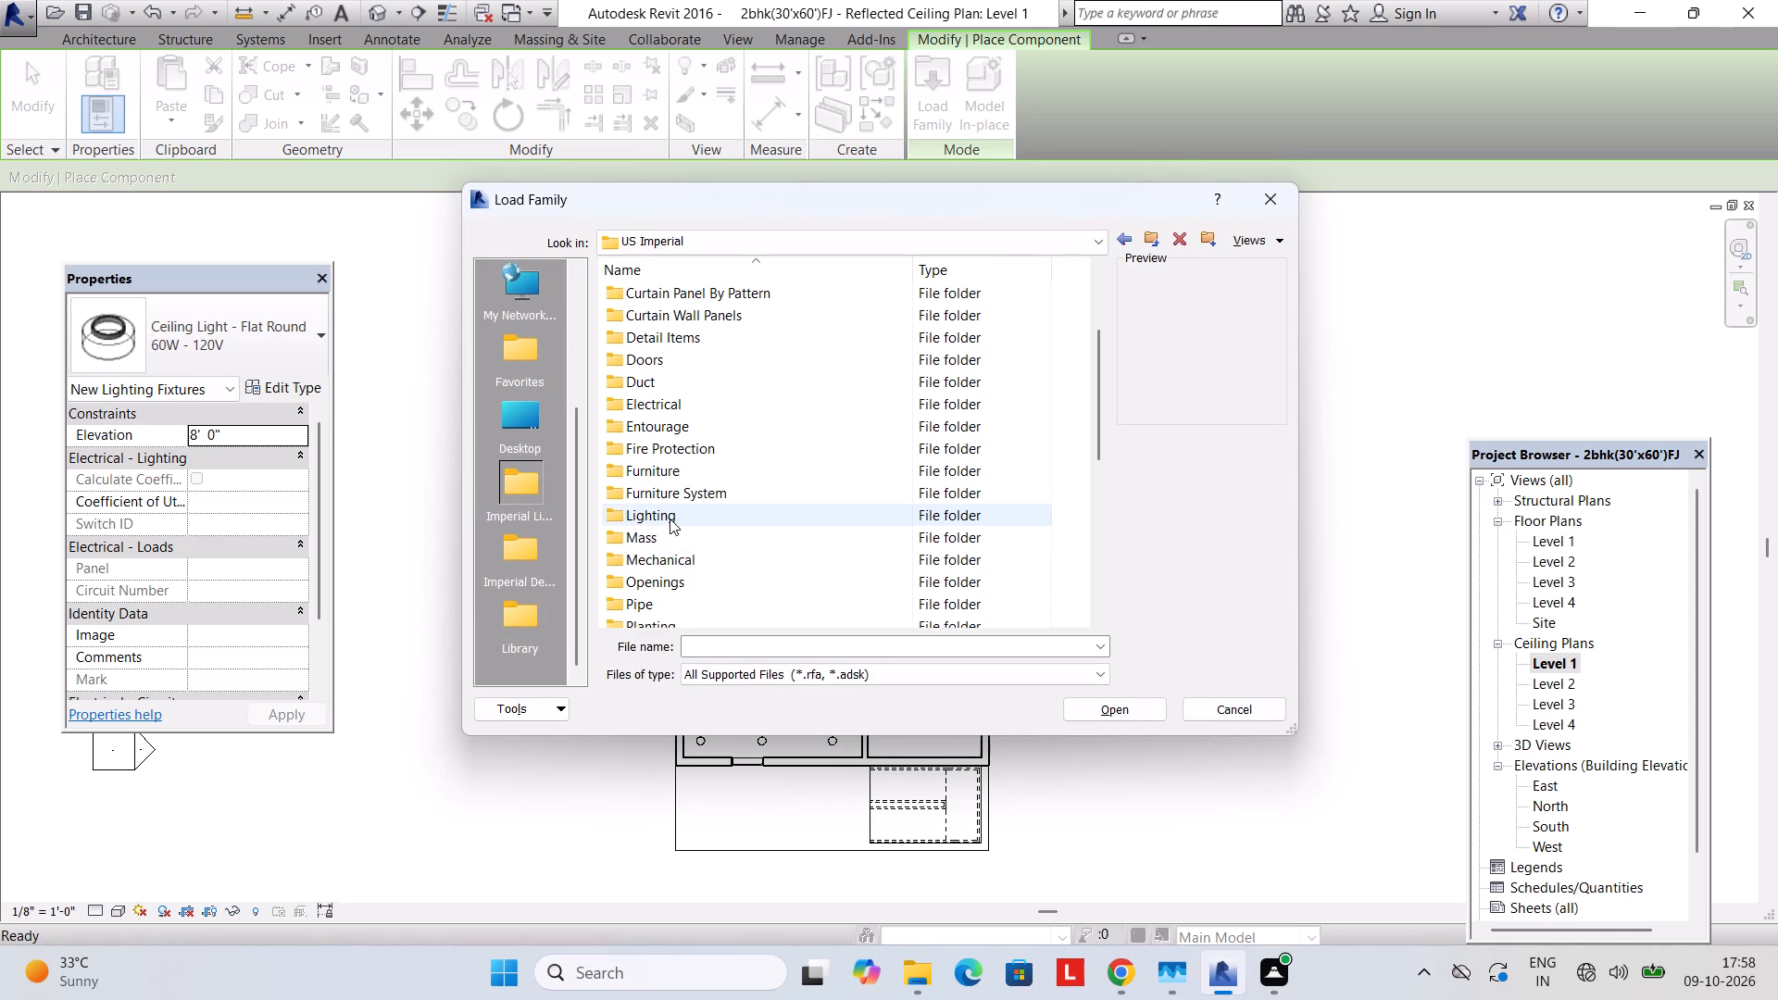
double_click(719, 301)
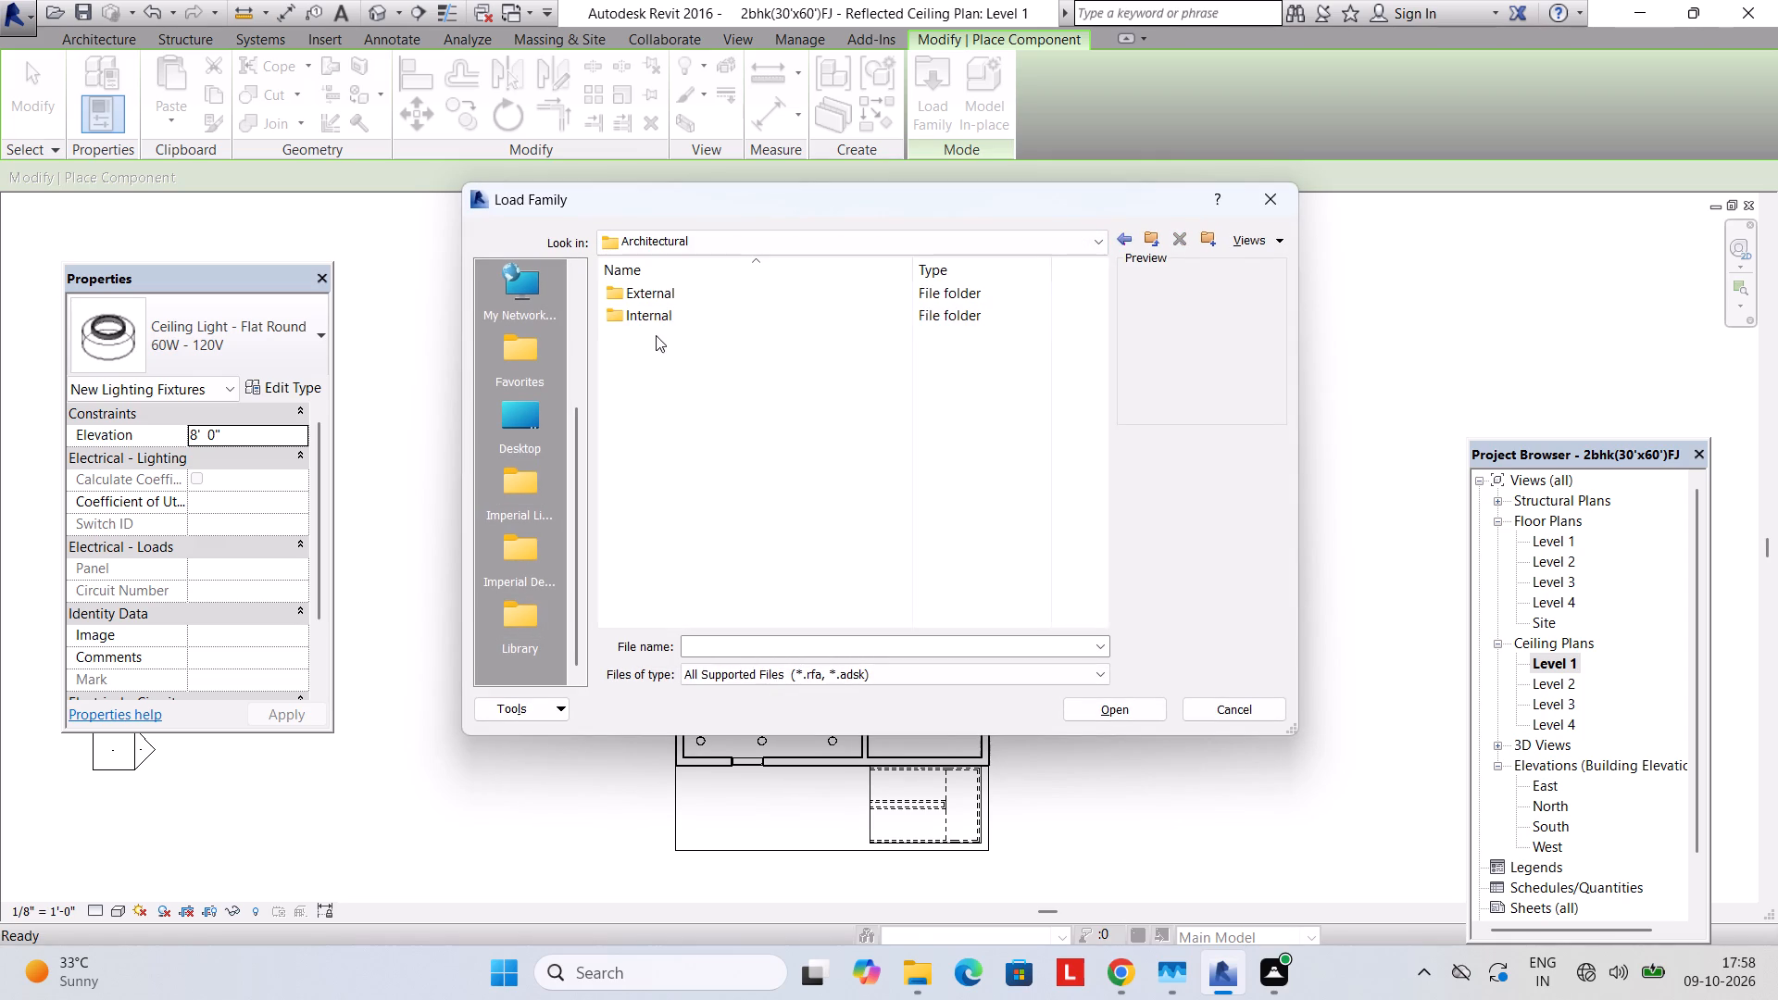
double_click(658, 319)
Preview the downlight, wall light, floor lamp and sconce families in the Internal folder to choose a fixture.
left_click(724, 356)
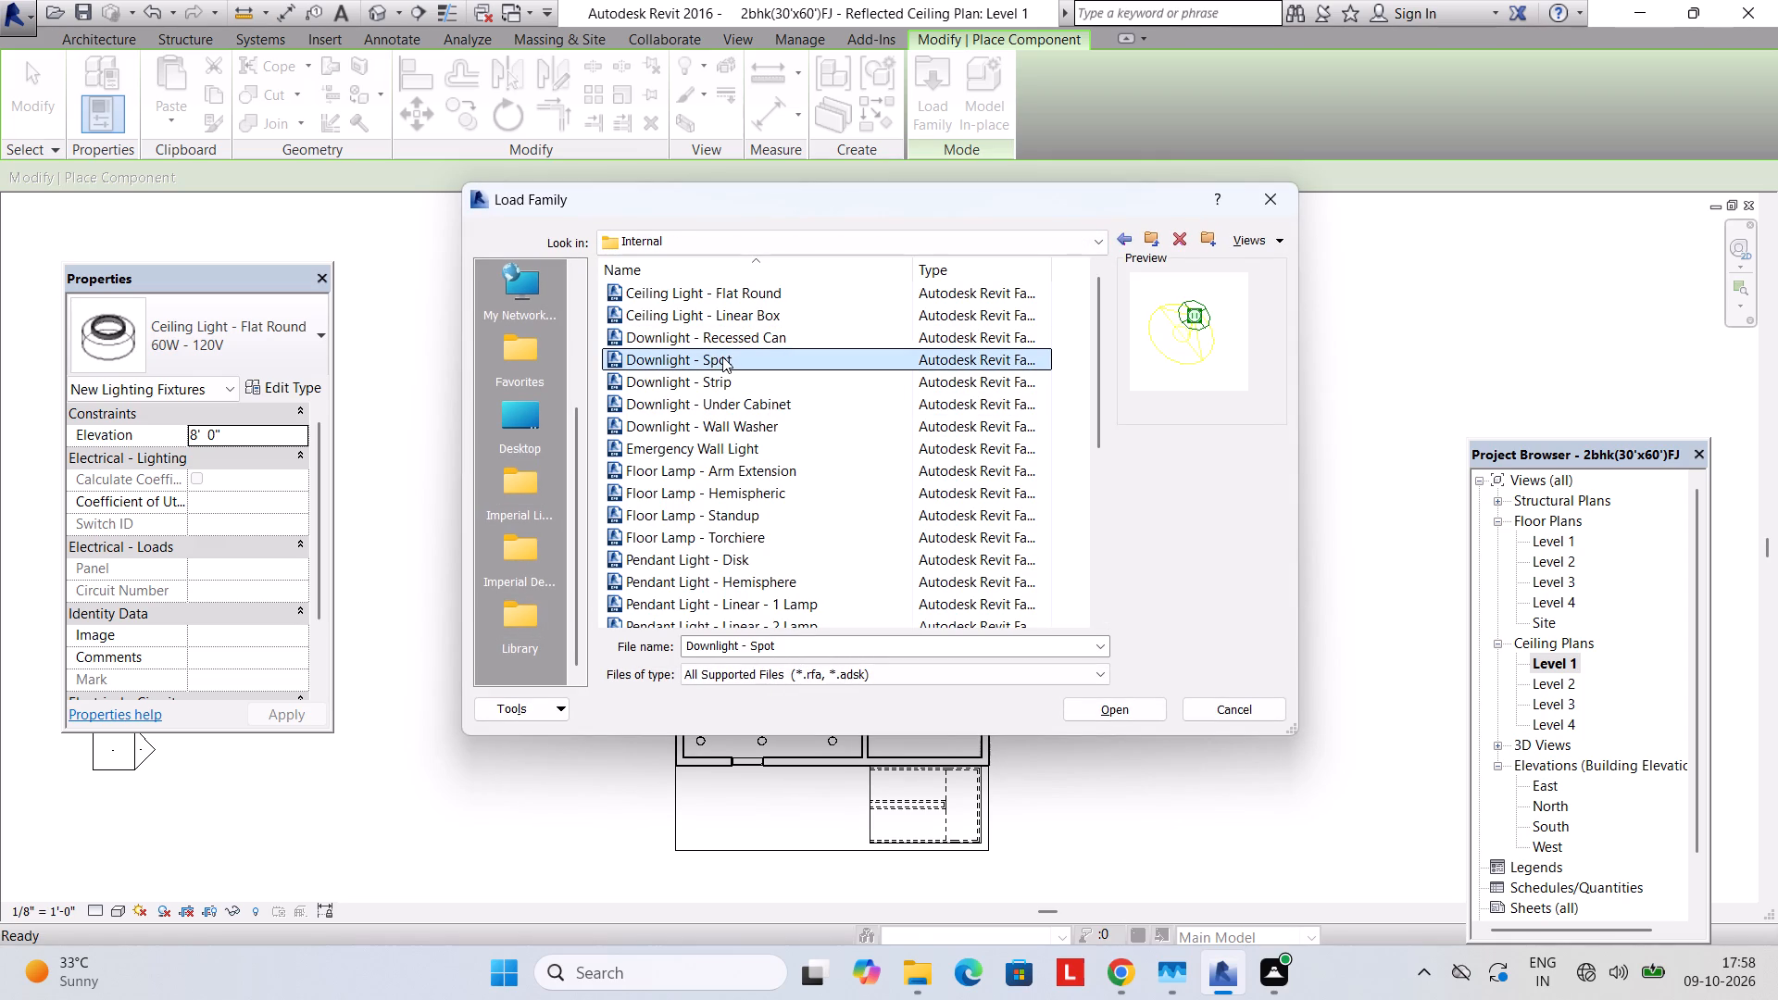
left_click(717, 378)
left_click(713, 403)
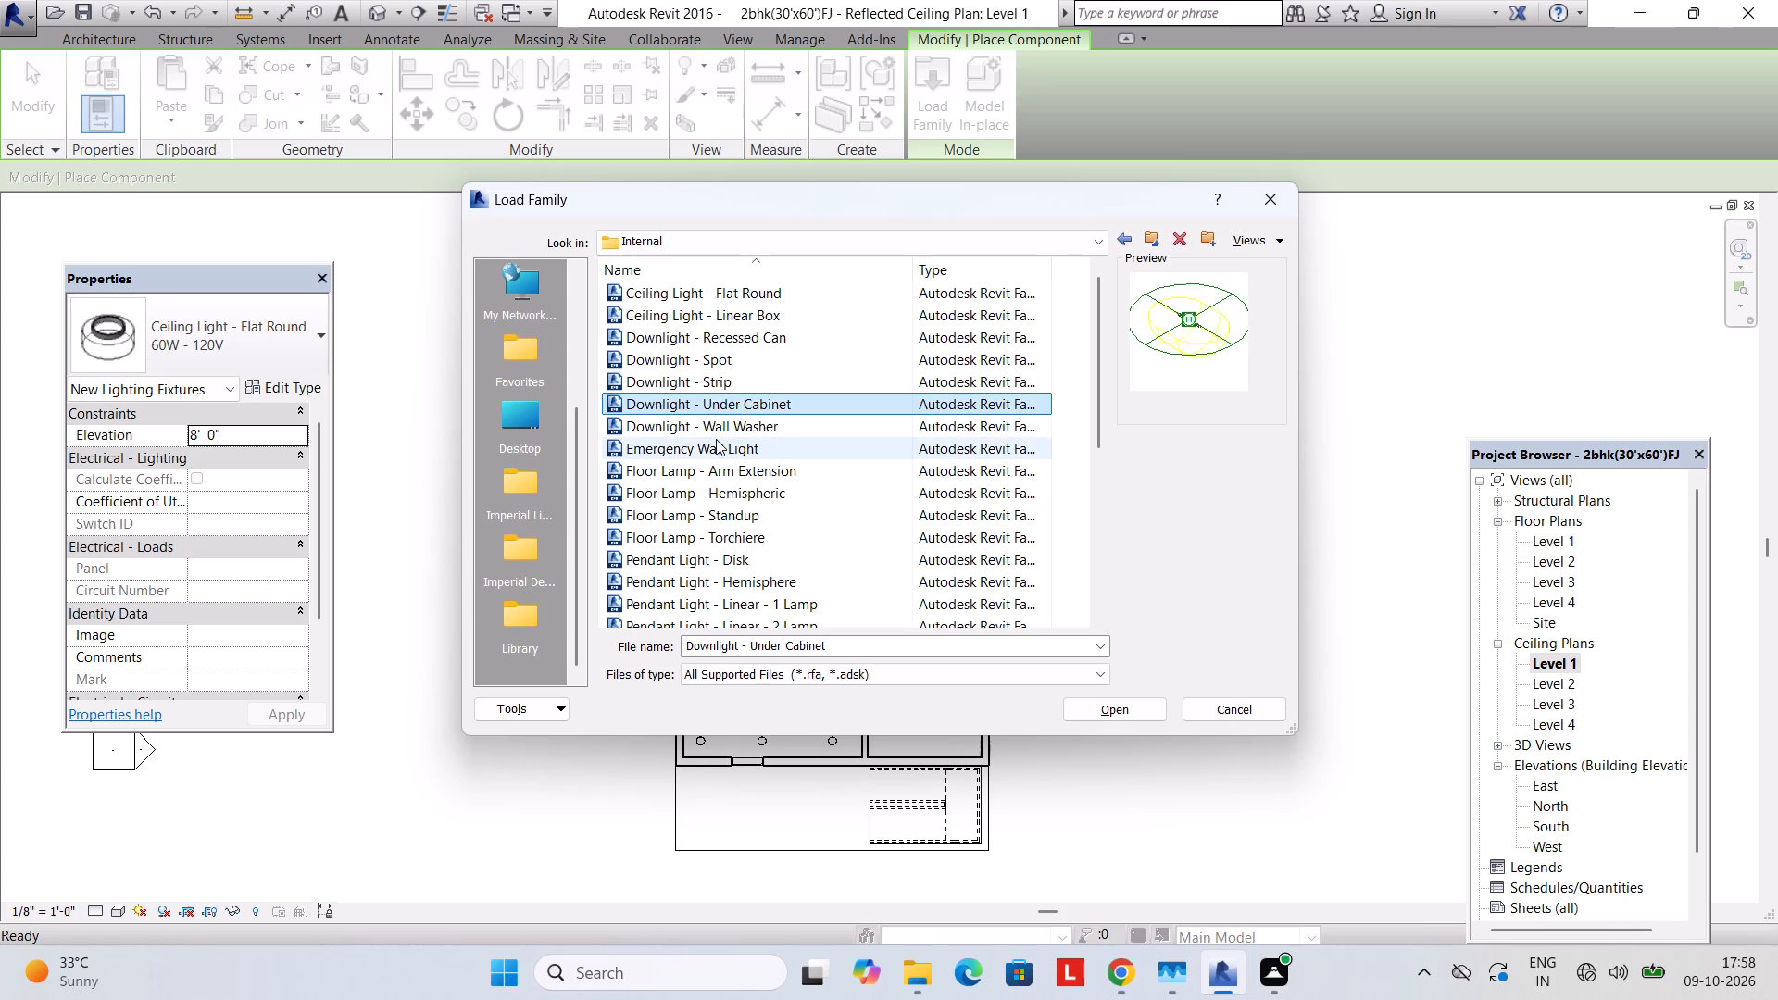
left_click(716, 439)
left_click(715, 481)
scroll(714, 546, "down", 1)
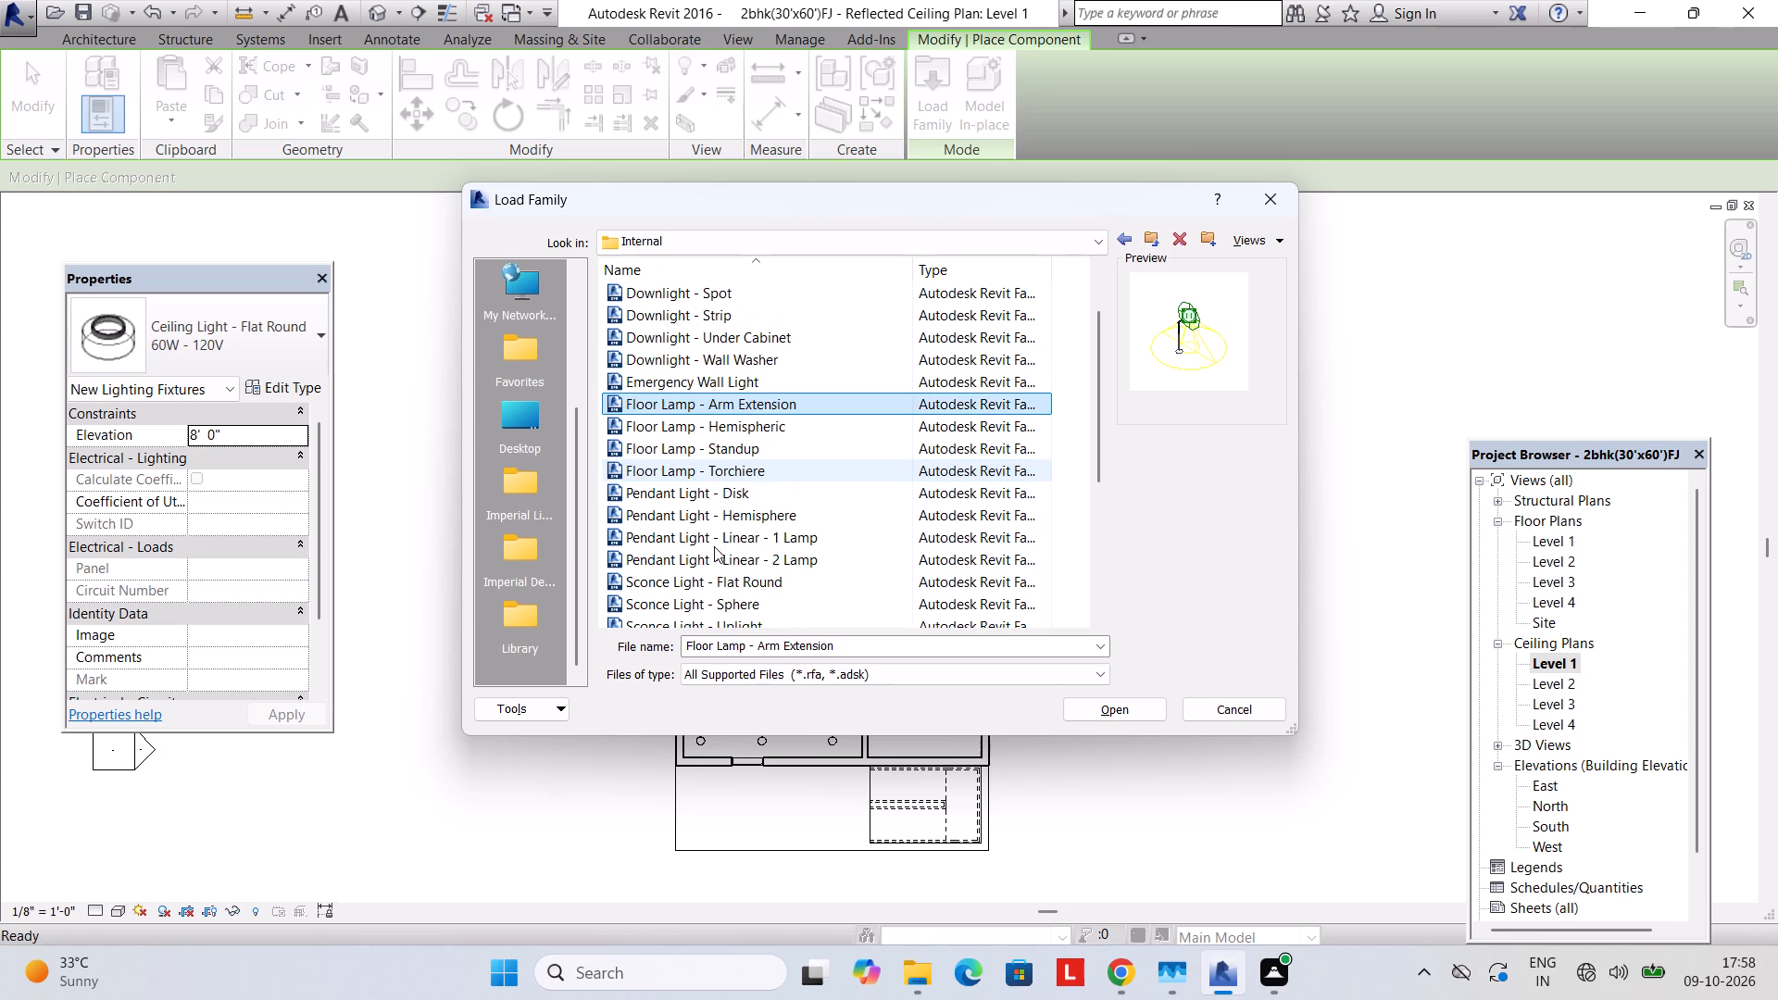
left_click(717, 534)
left_click(720, 478)
scroll(715, 532, "down", 2)
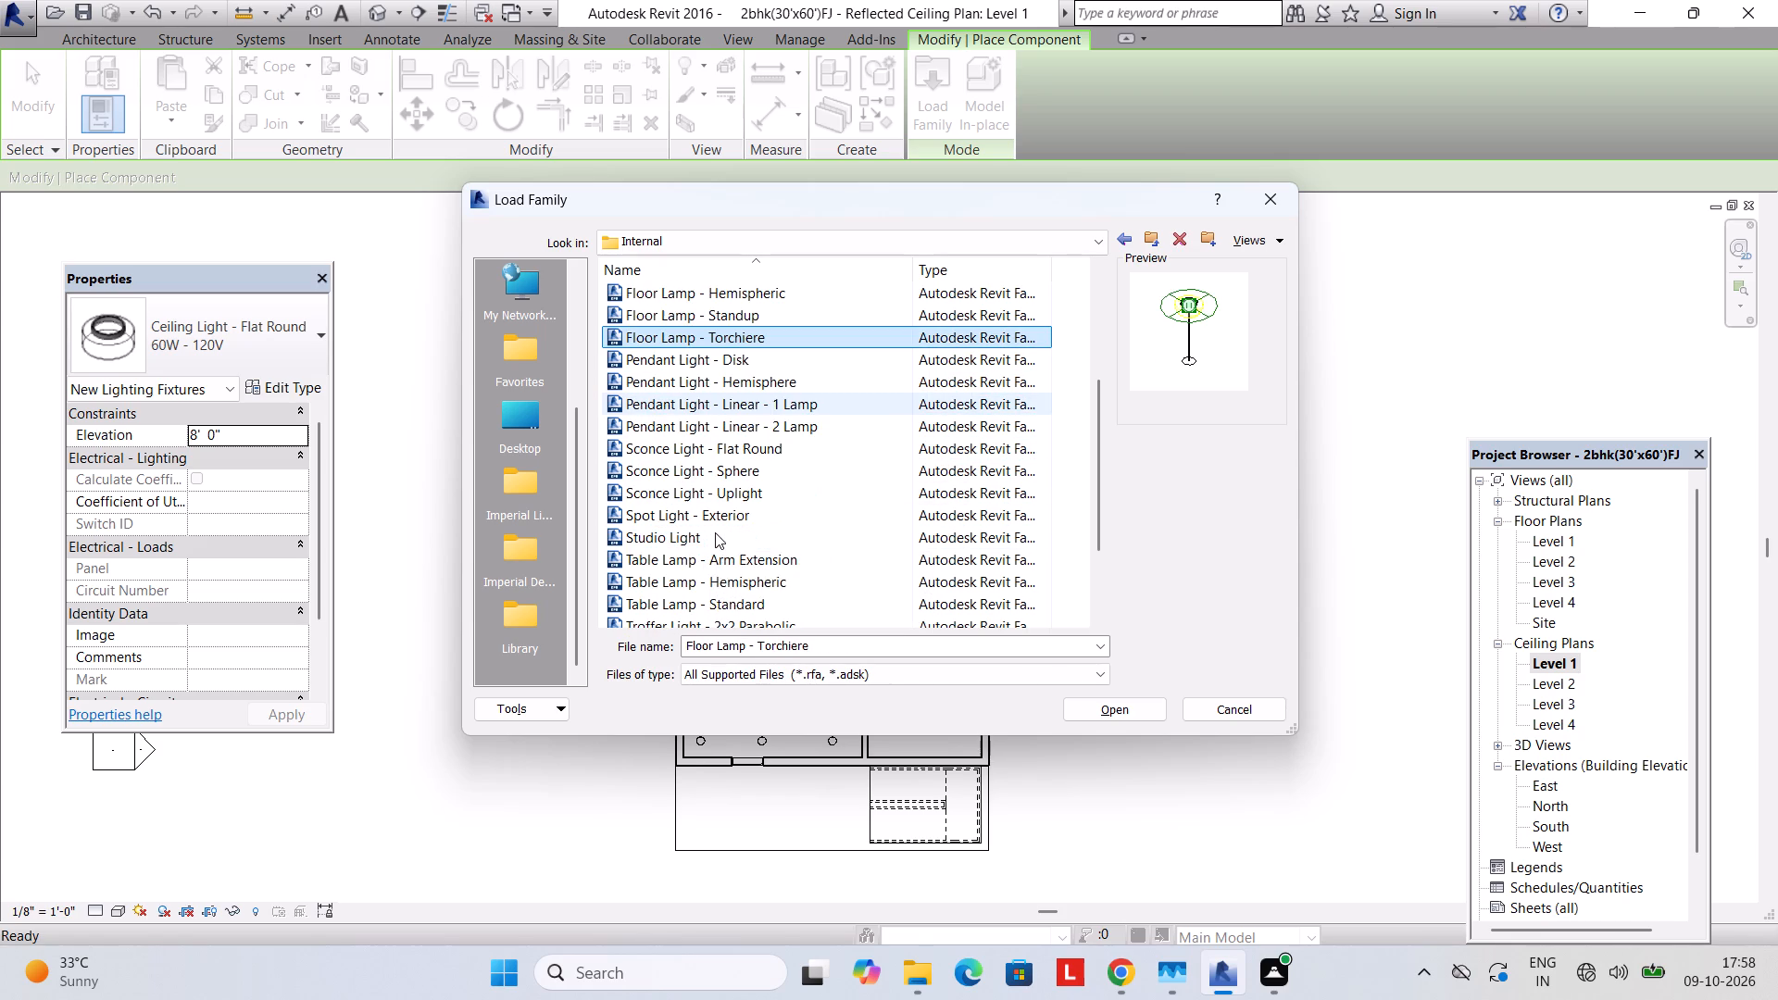
left_click(690, 489)
left_click(696, 444)
scroll(683, 517, "down", 4)
scroll(682, 519, "up", 8)
left_click(692, 403)
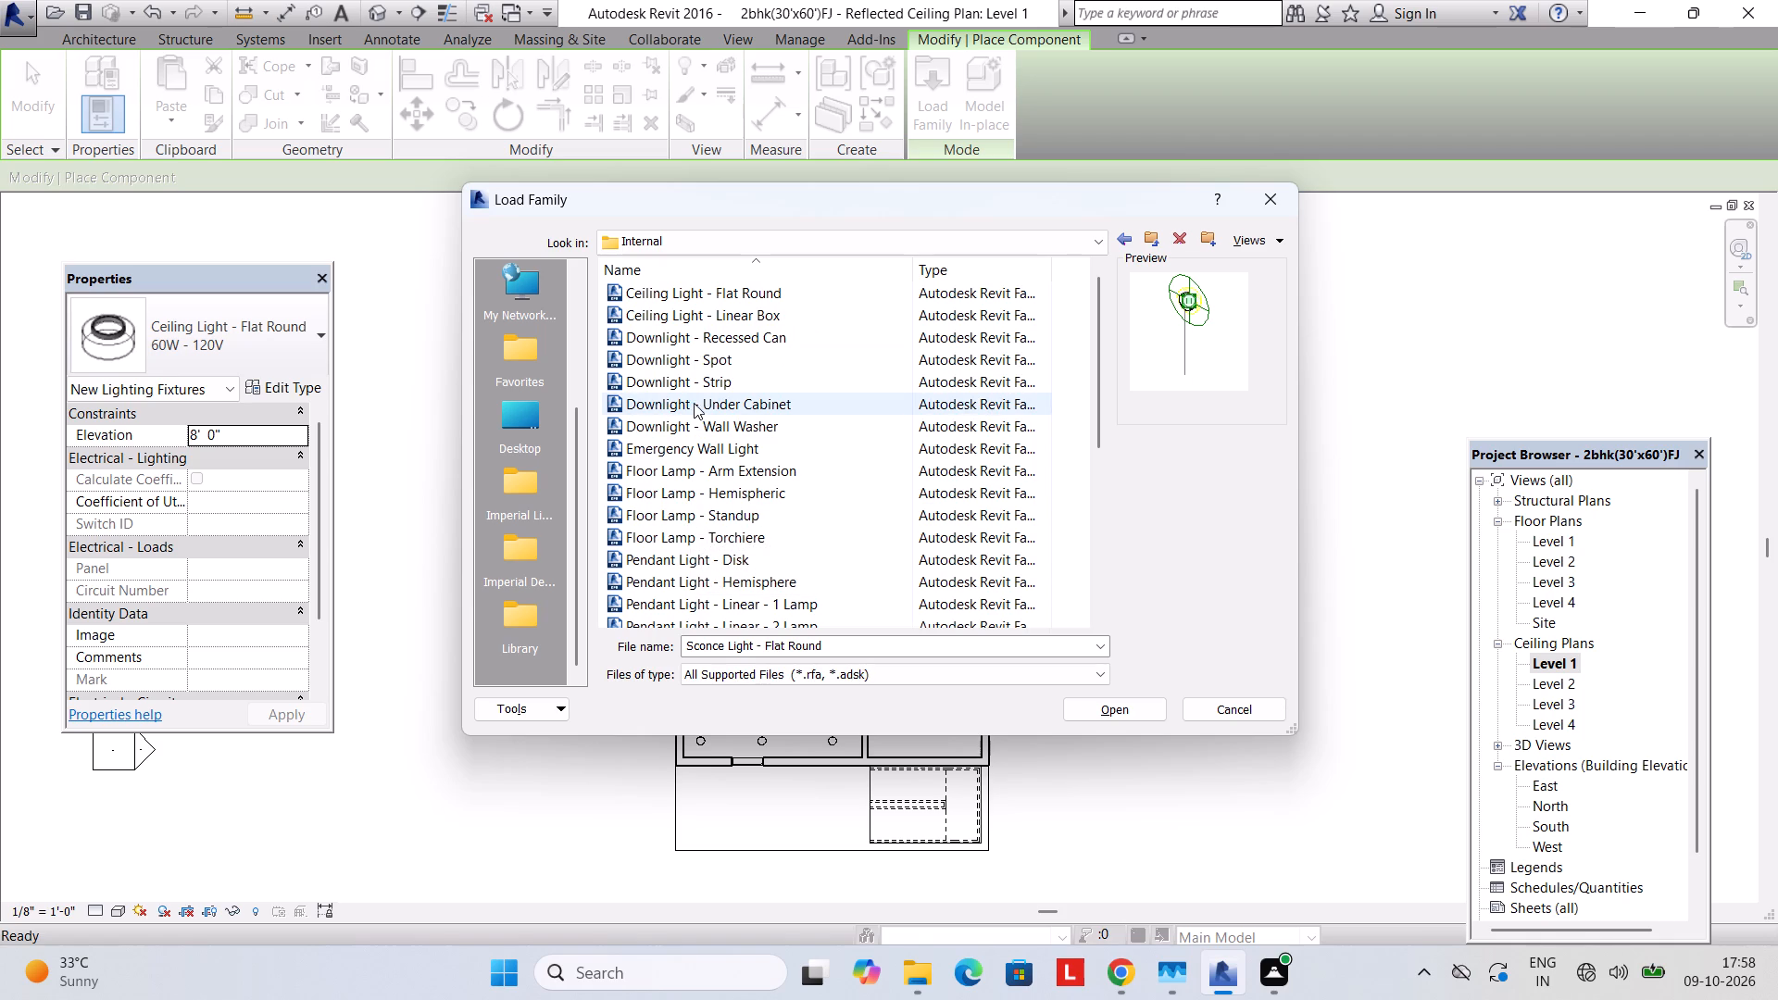
left_click(706, 380)
left_click(710, 362)
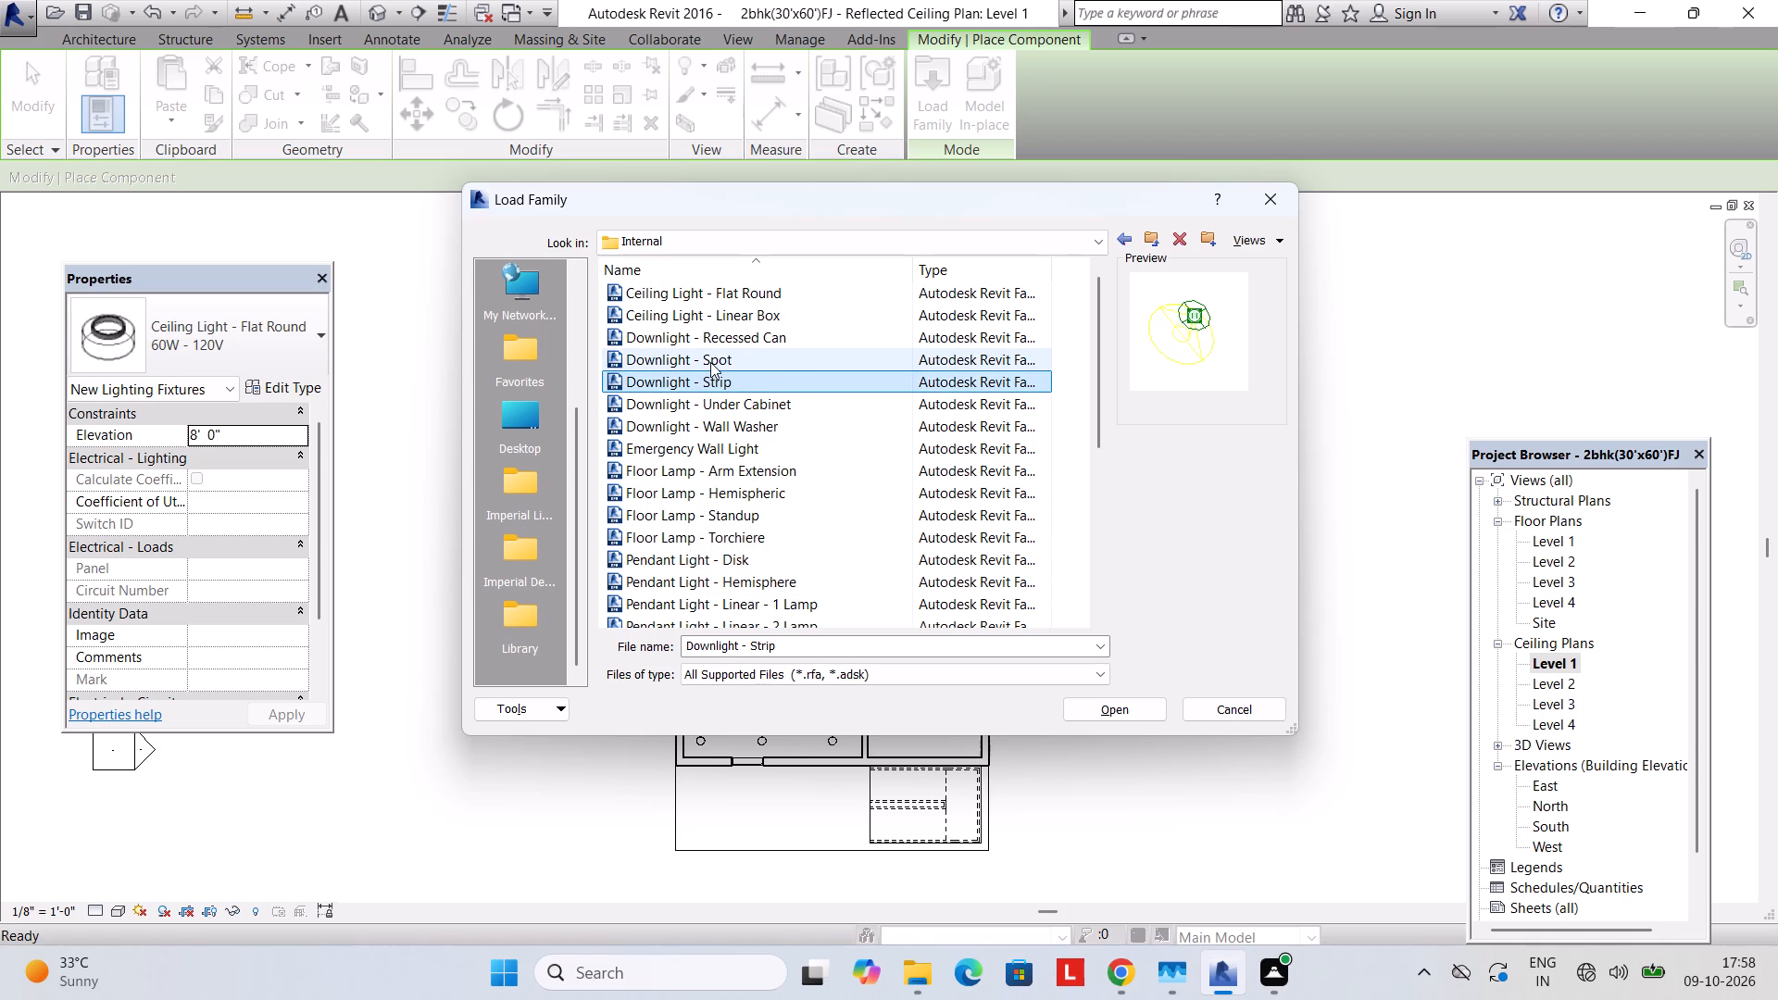
left_click(665, 421)
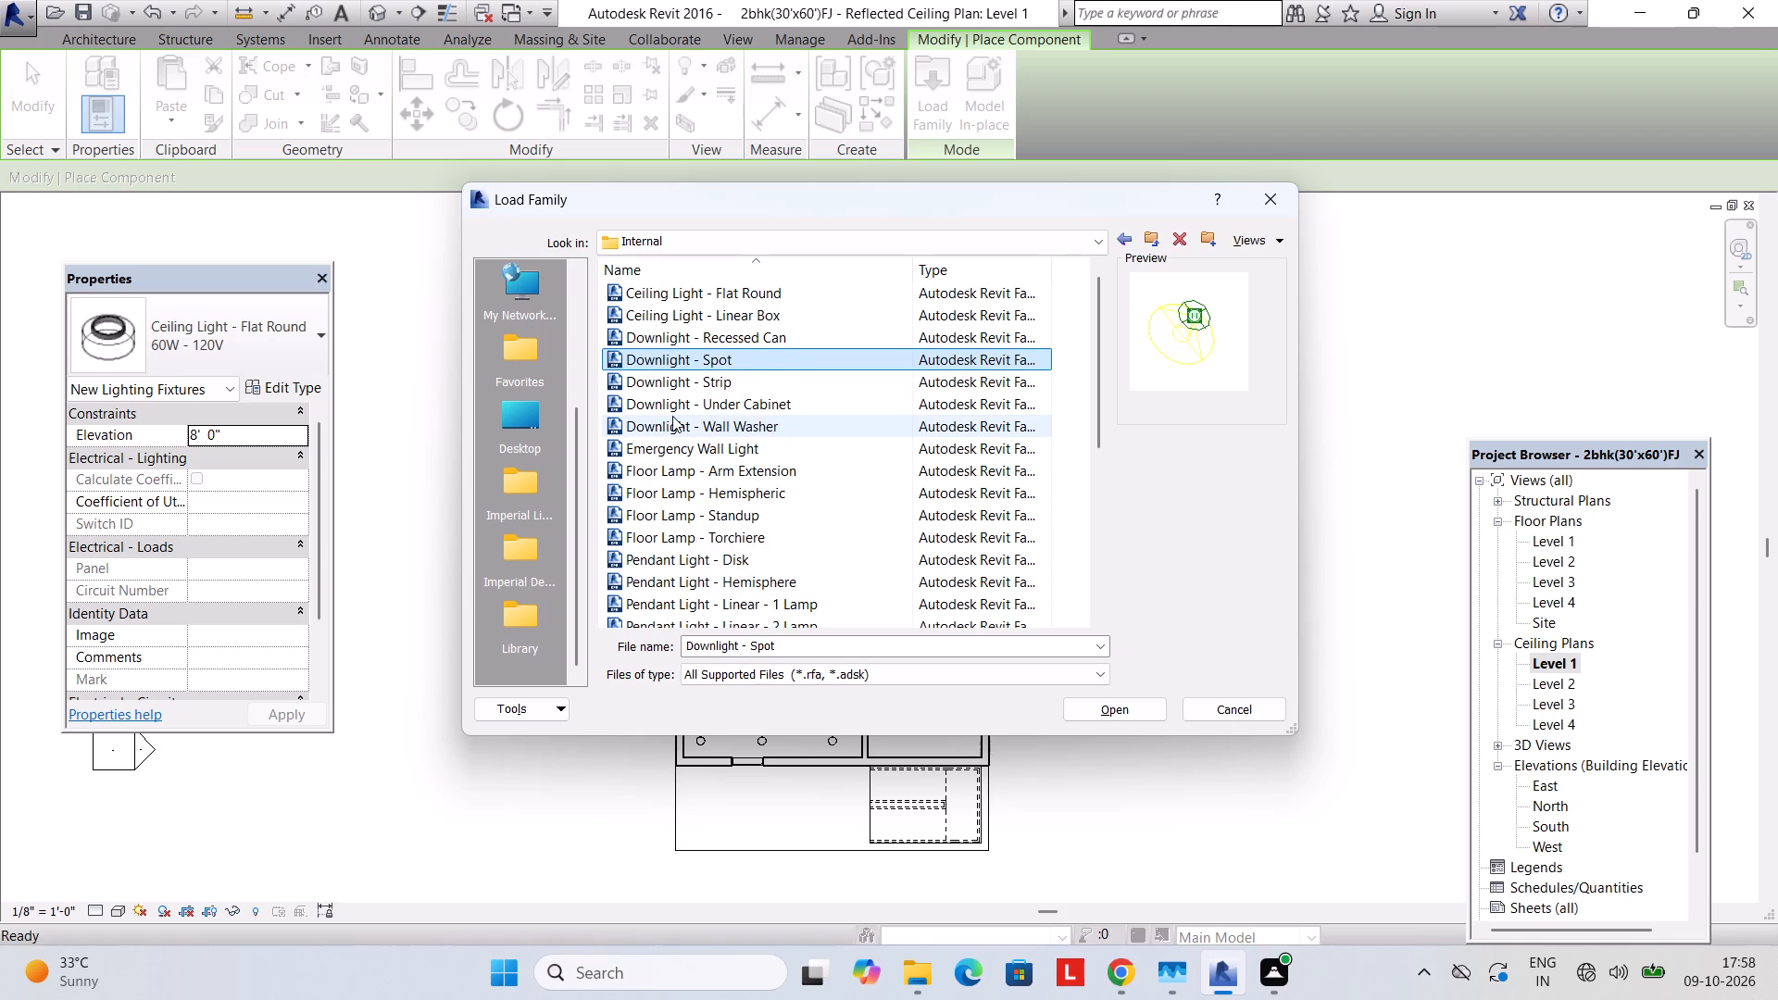
left_click(673, 413)
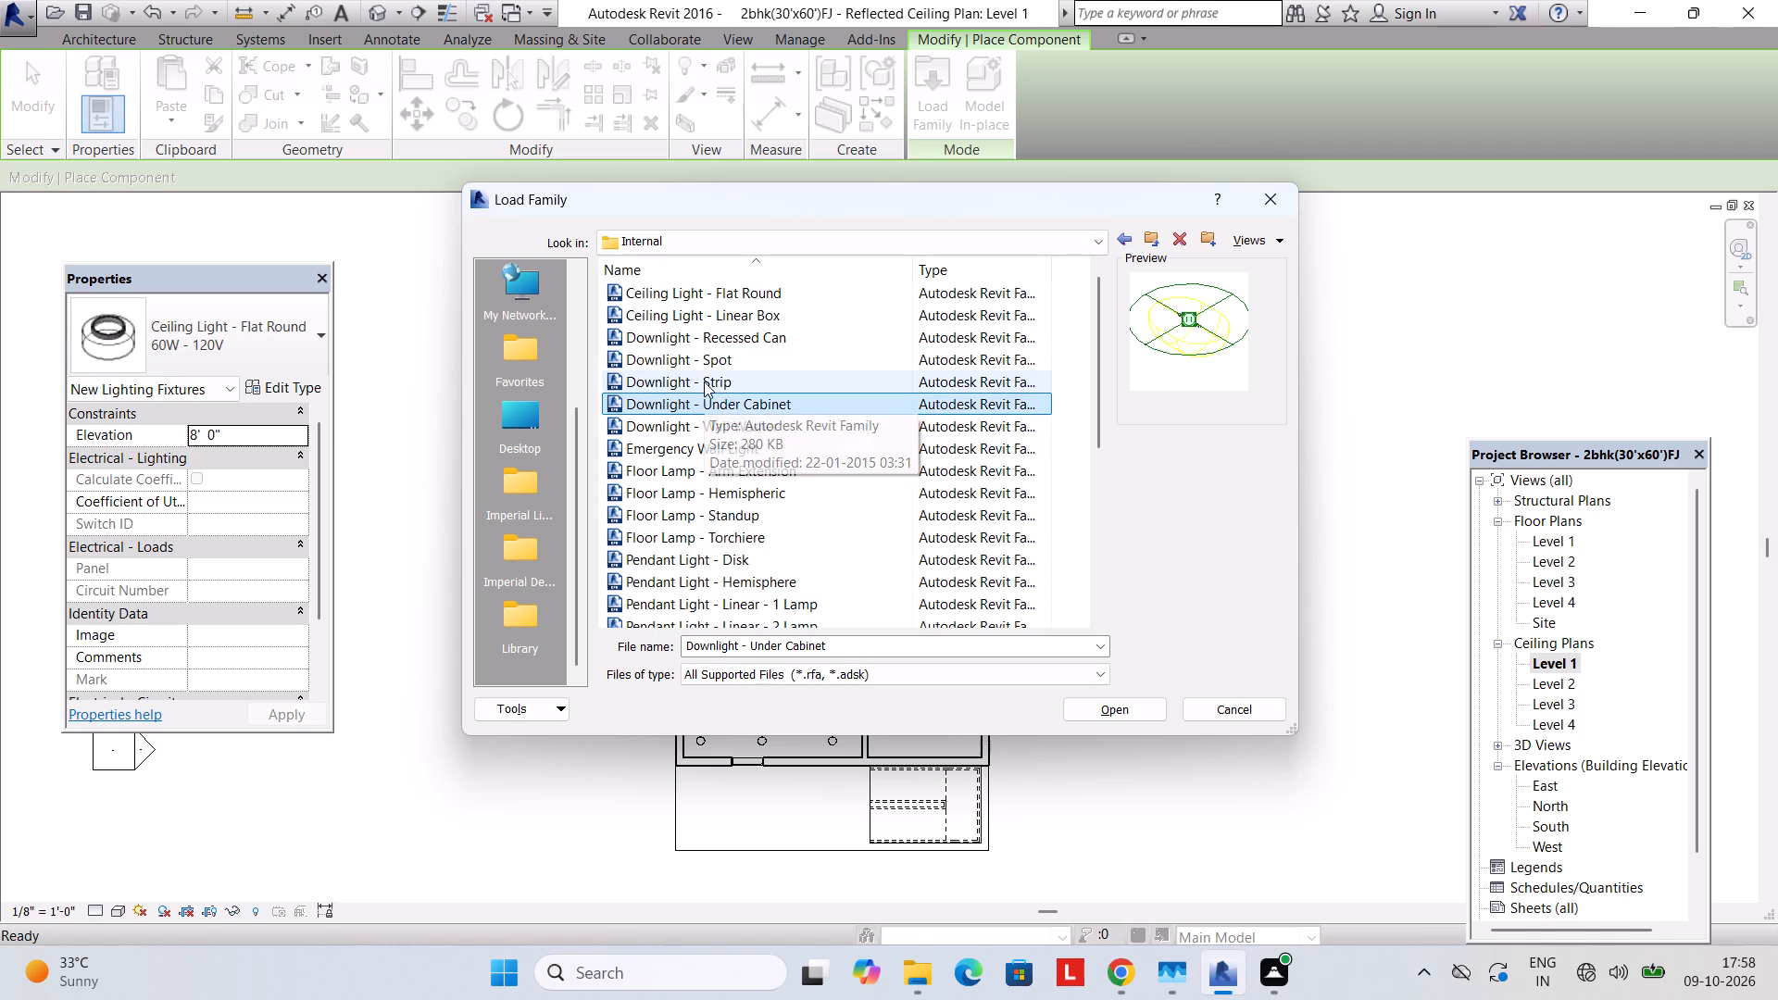
left_click(703, 360)
left_click(705, 380)
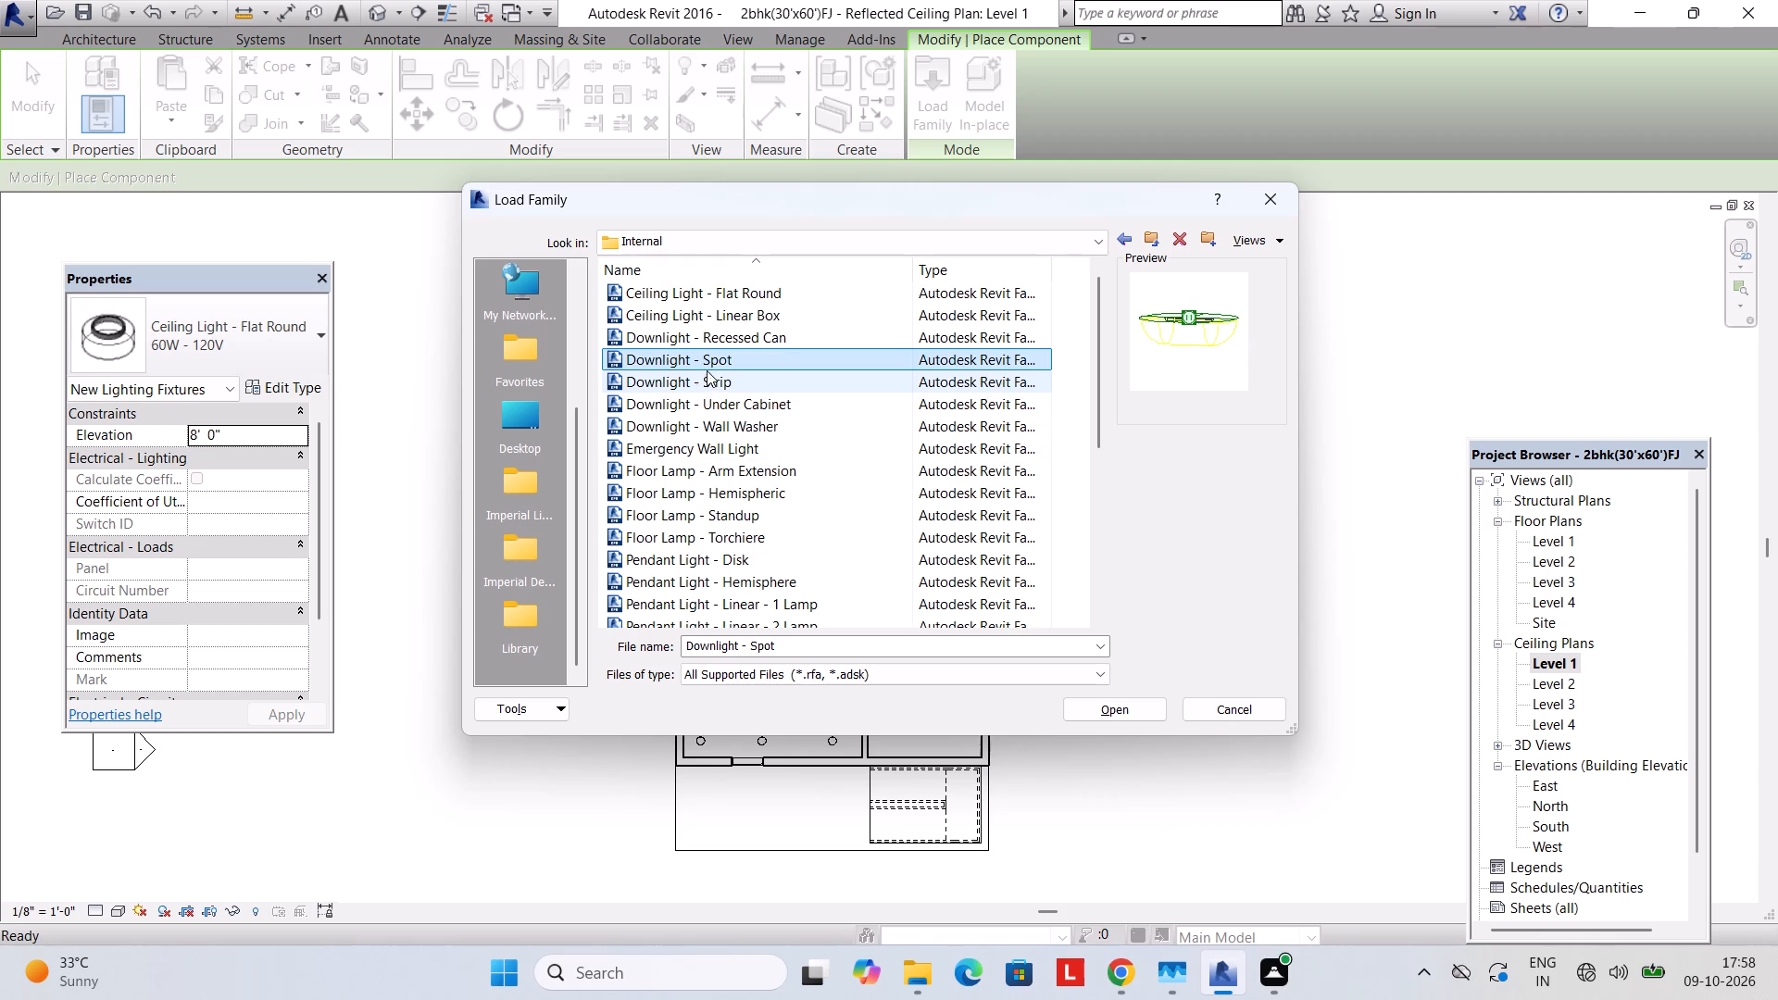
Load the Downlight - Spot family for placement.
left_click(710, 362)
left_click(1092, 707)
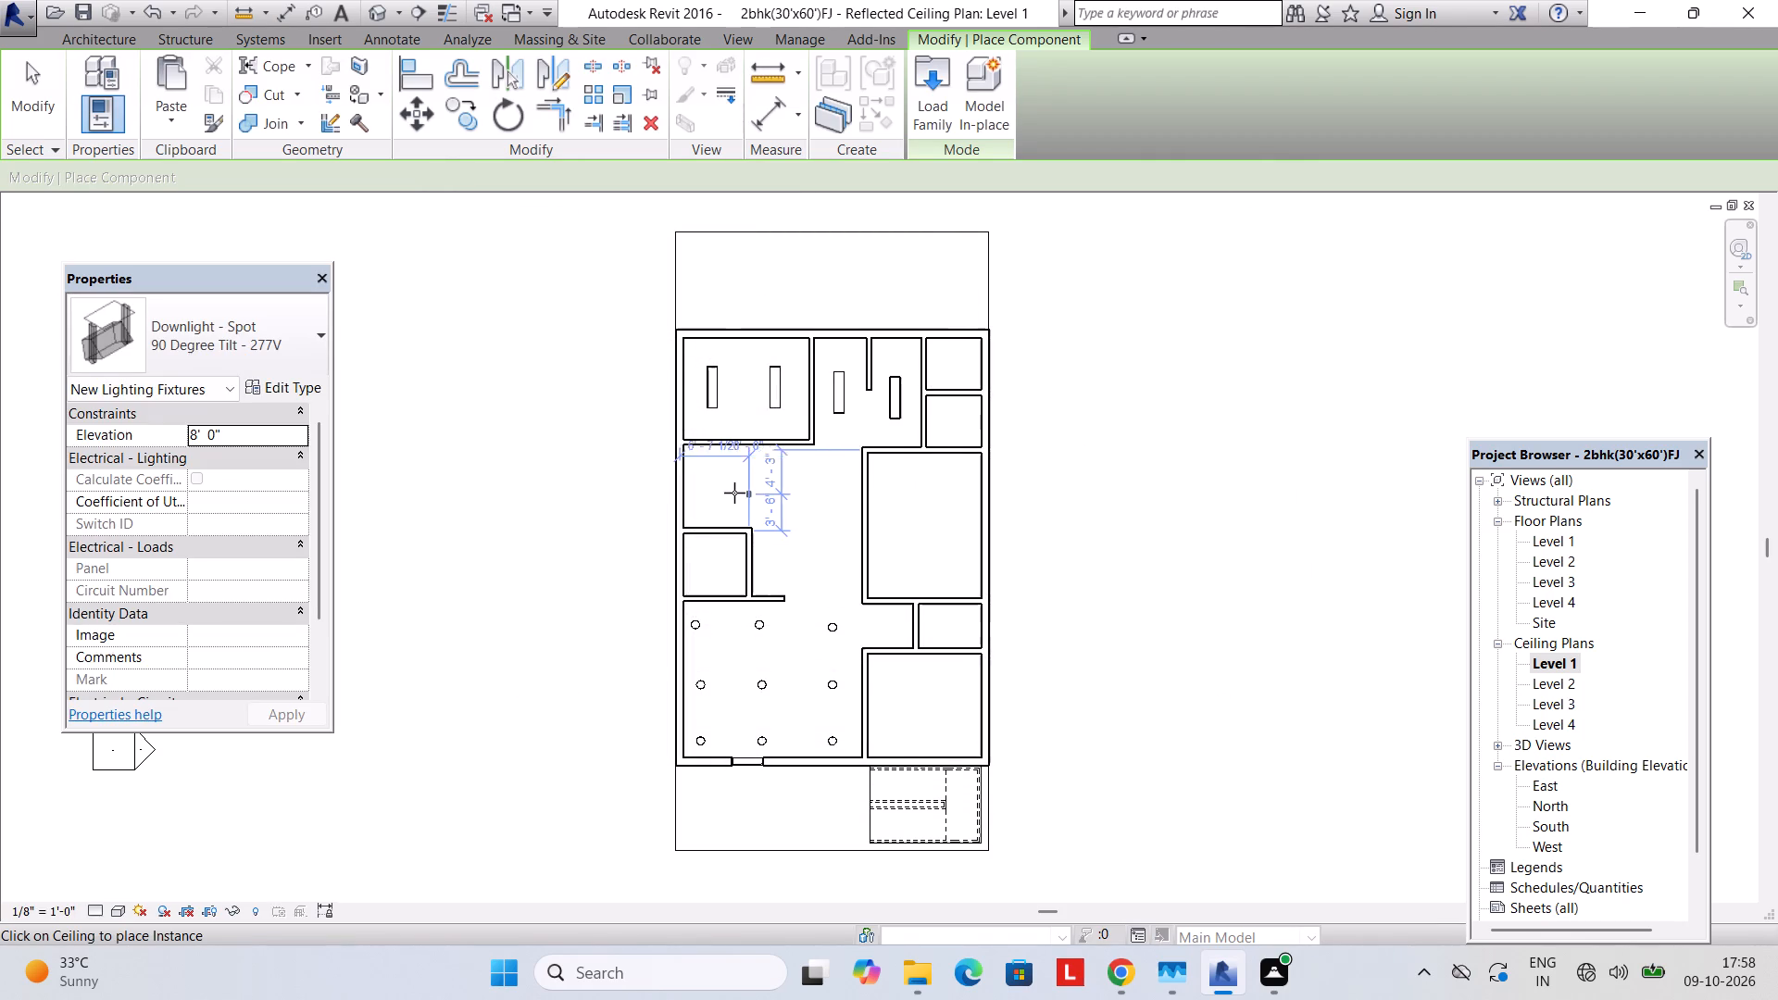
Start loading another component family and open the US Imperial library's Lighting, Architectural, Internal folder.
scroll(722, 490, "up", 3)
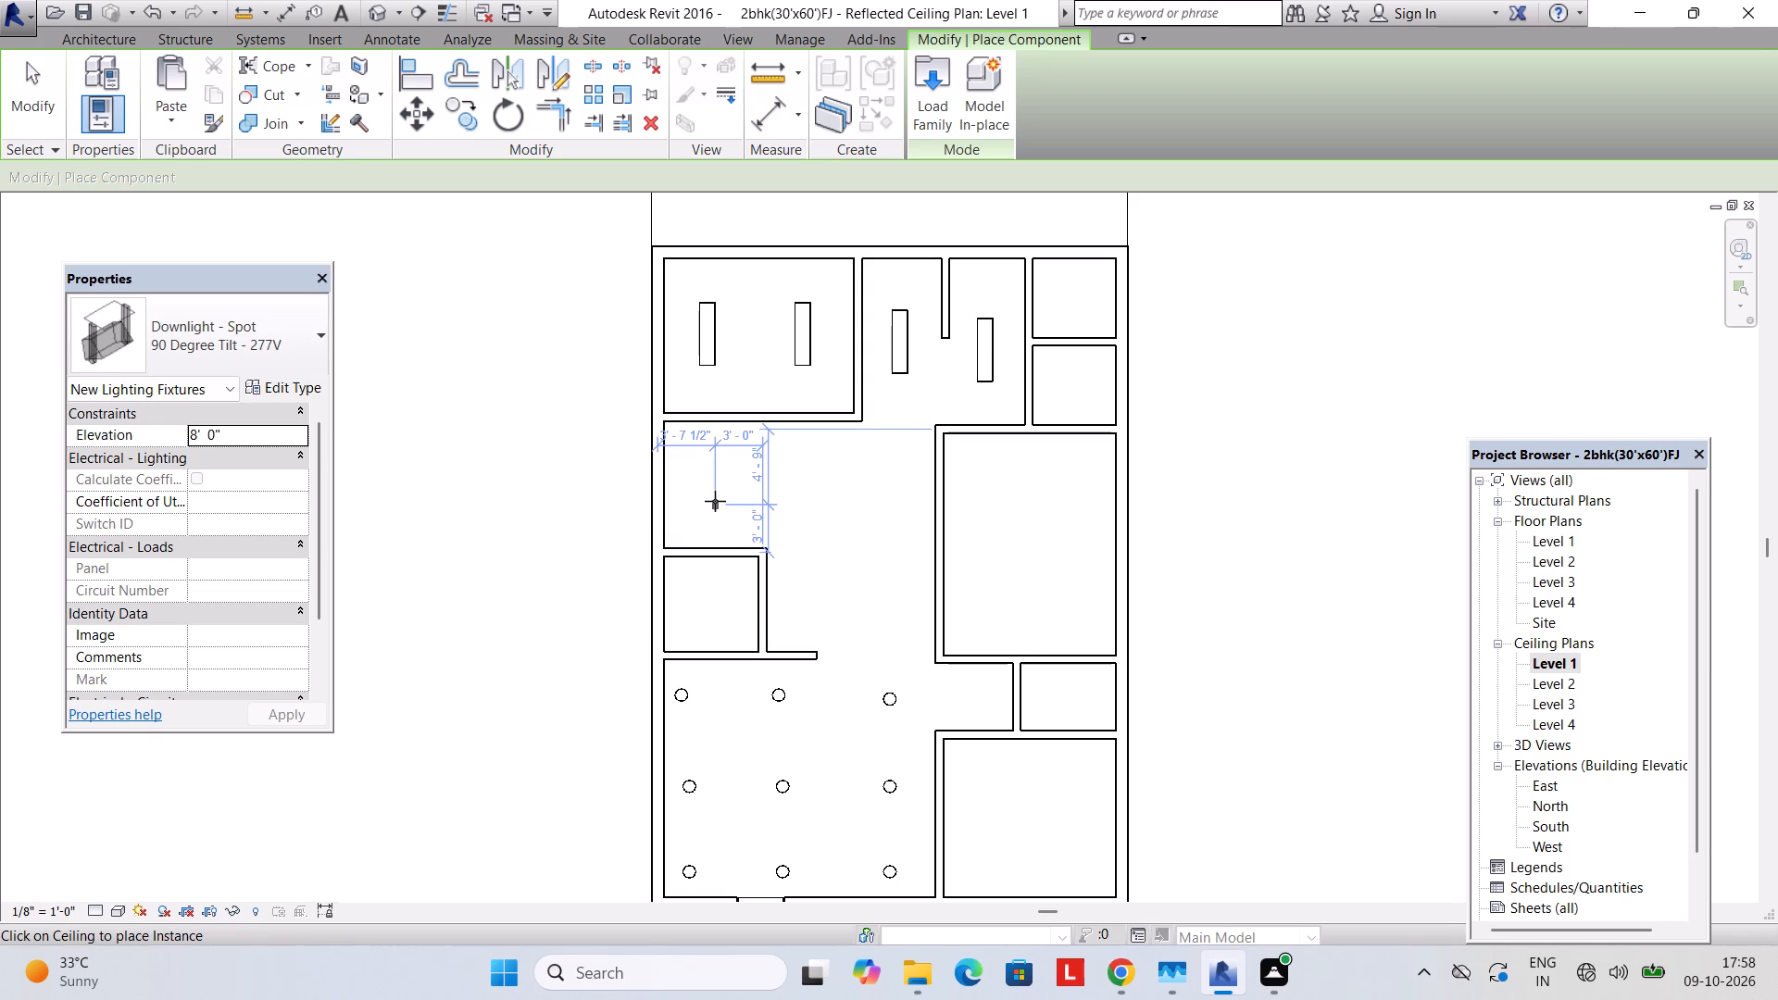
left_click(936, 149)
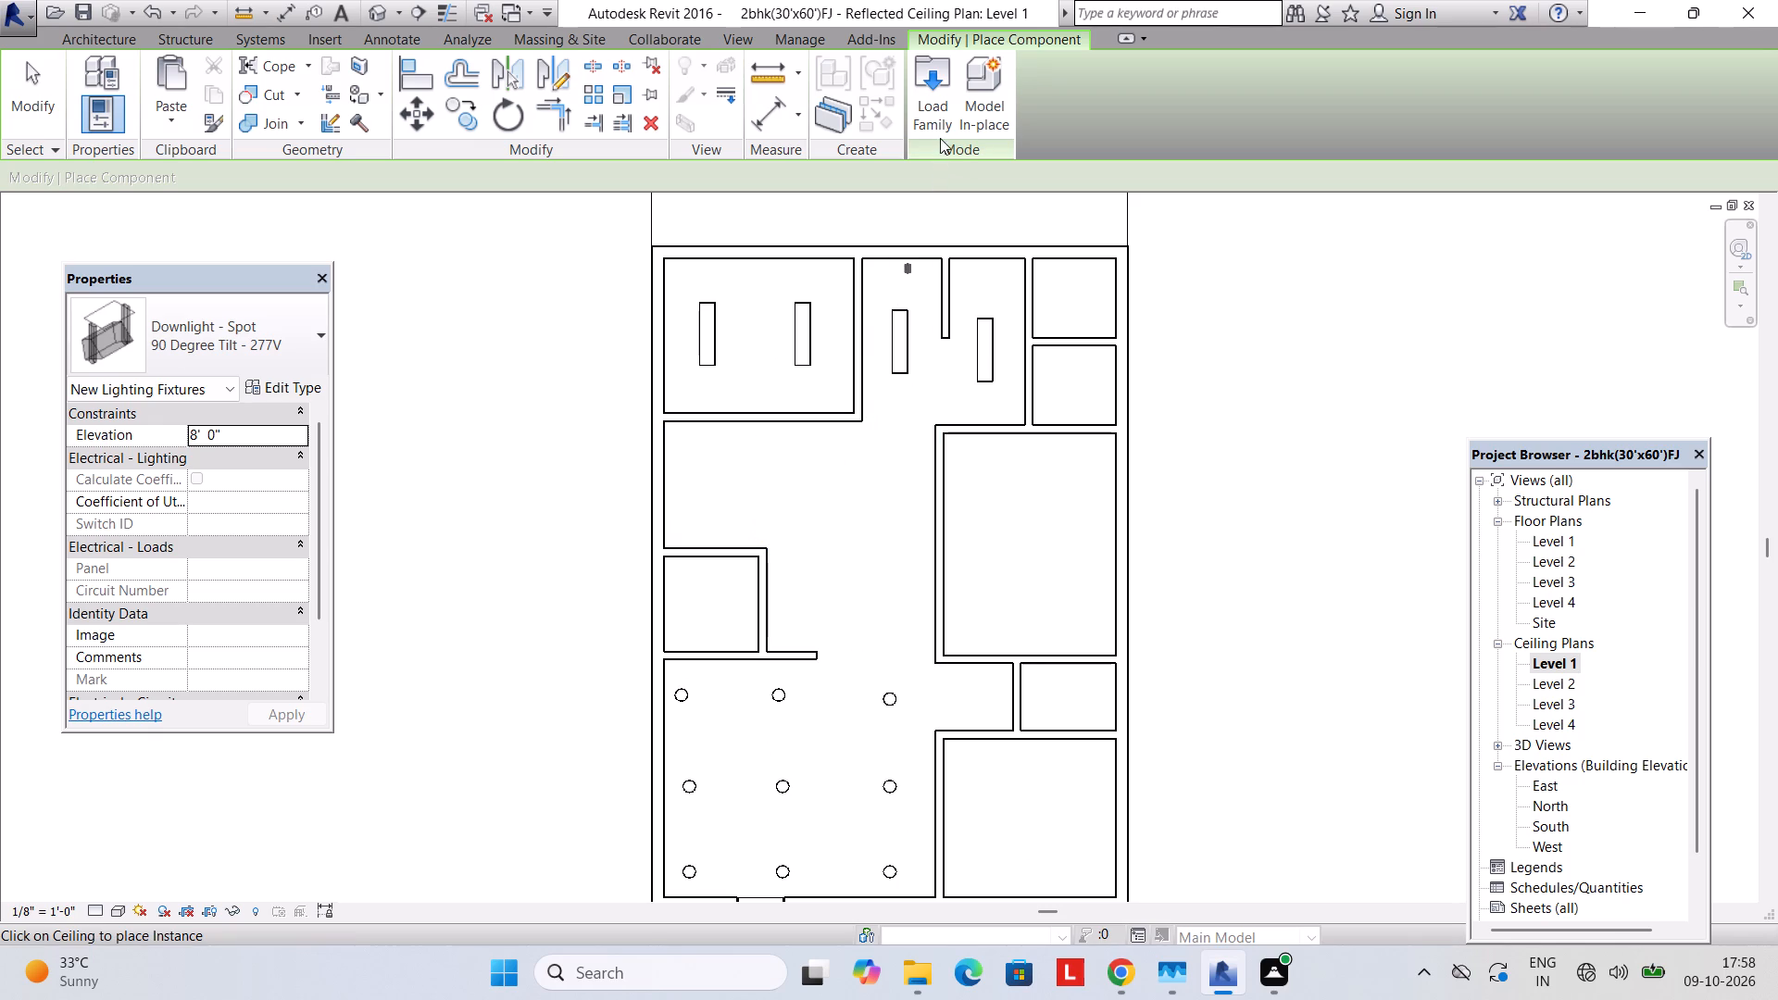
left_click(940, 126)
left_click(827, 223)
left_click(823, 237)
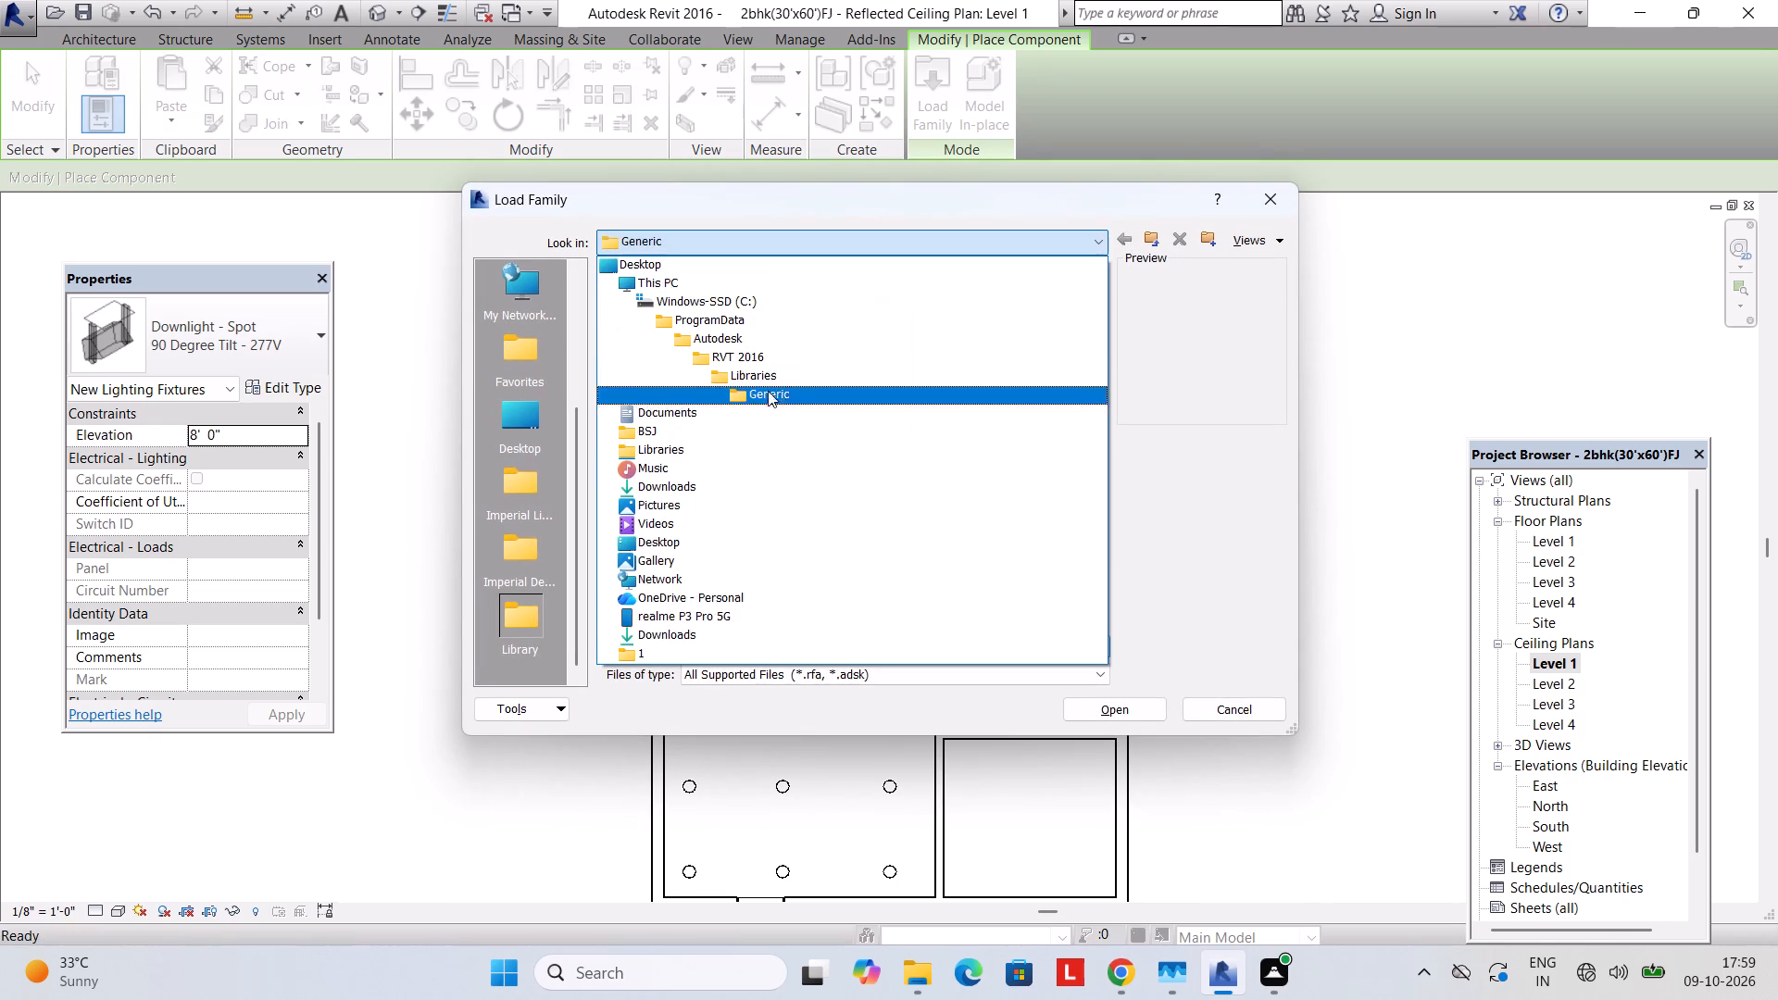
left_click(760, 379)
double_click(688, 332)
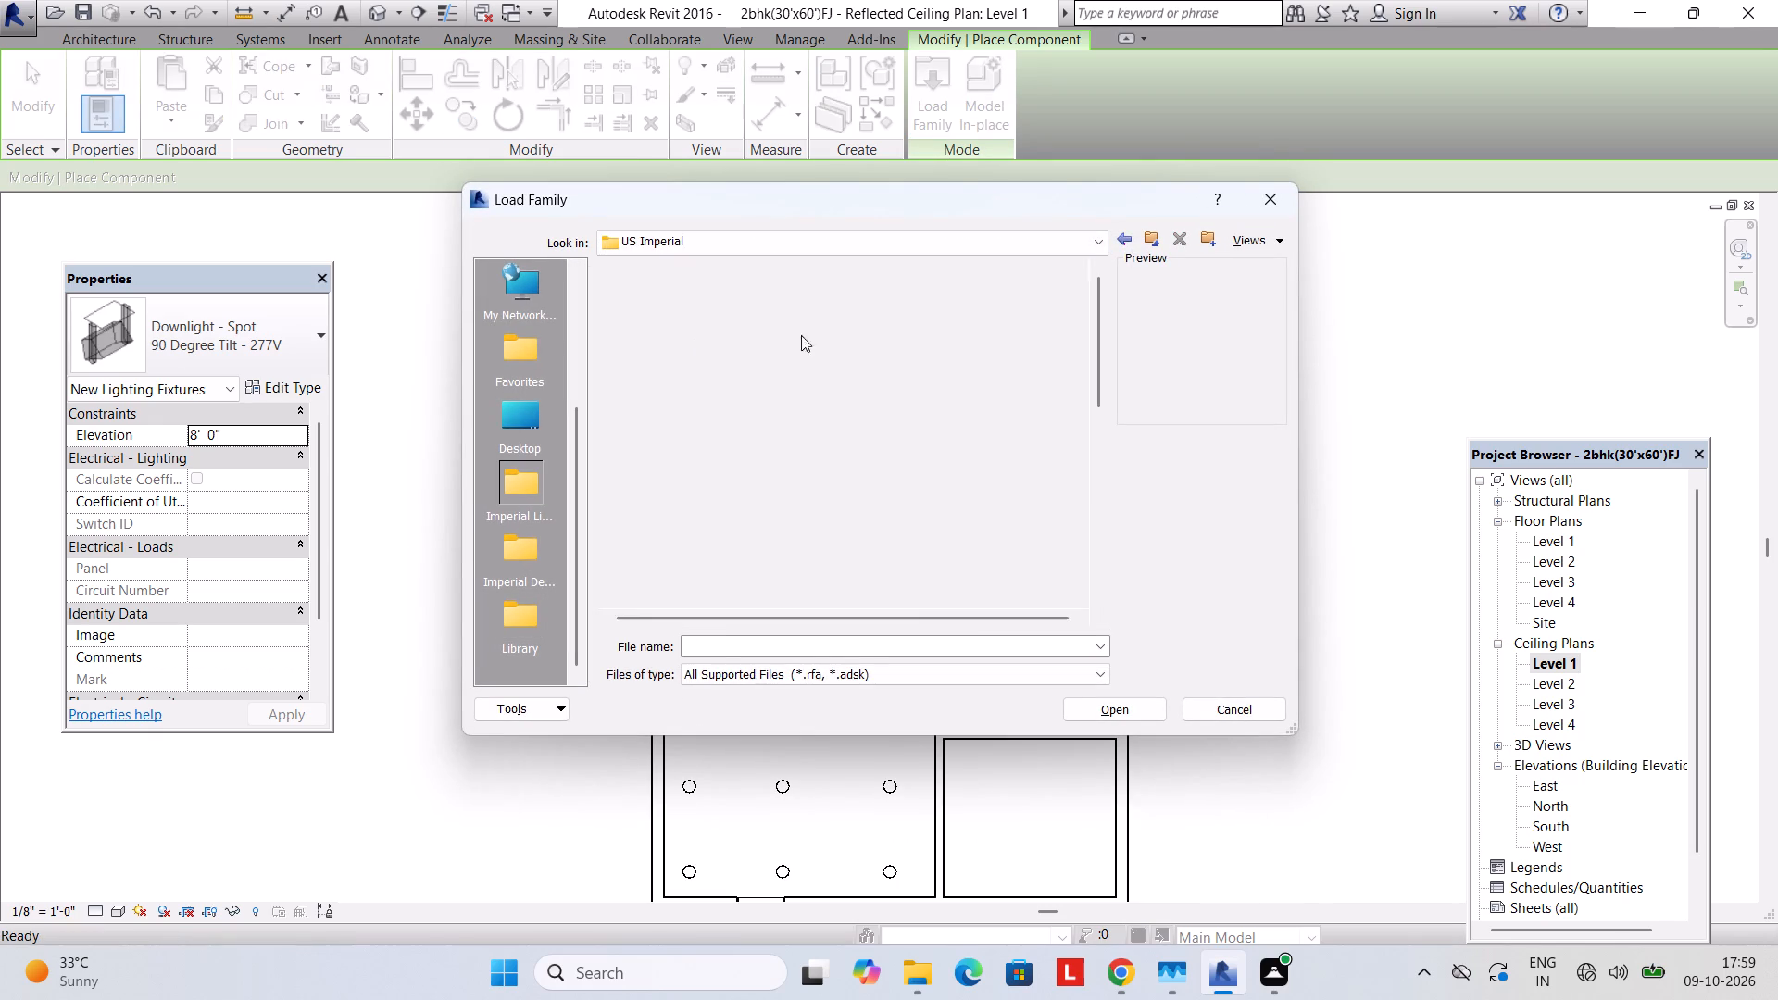
scroll(750, 469, "down", 4)
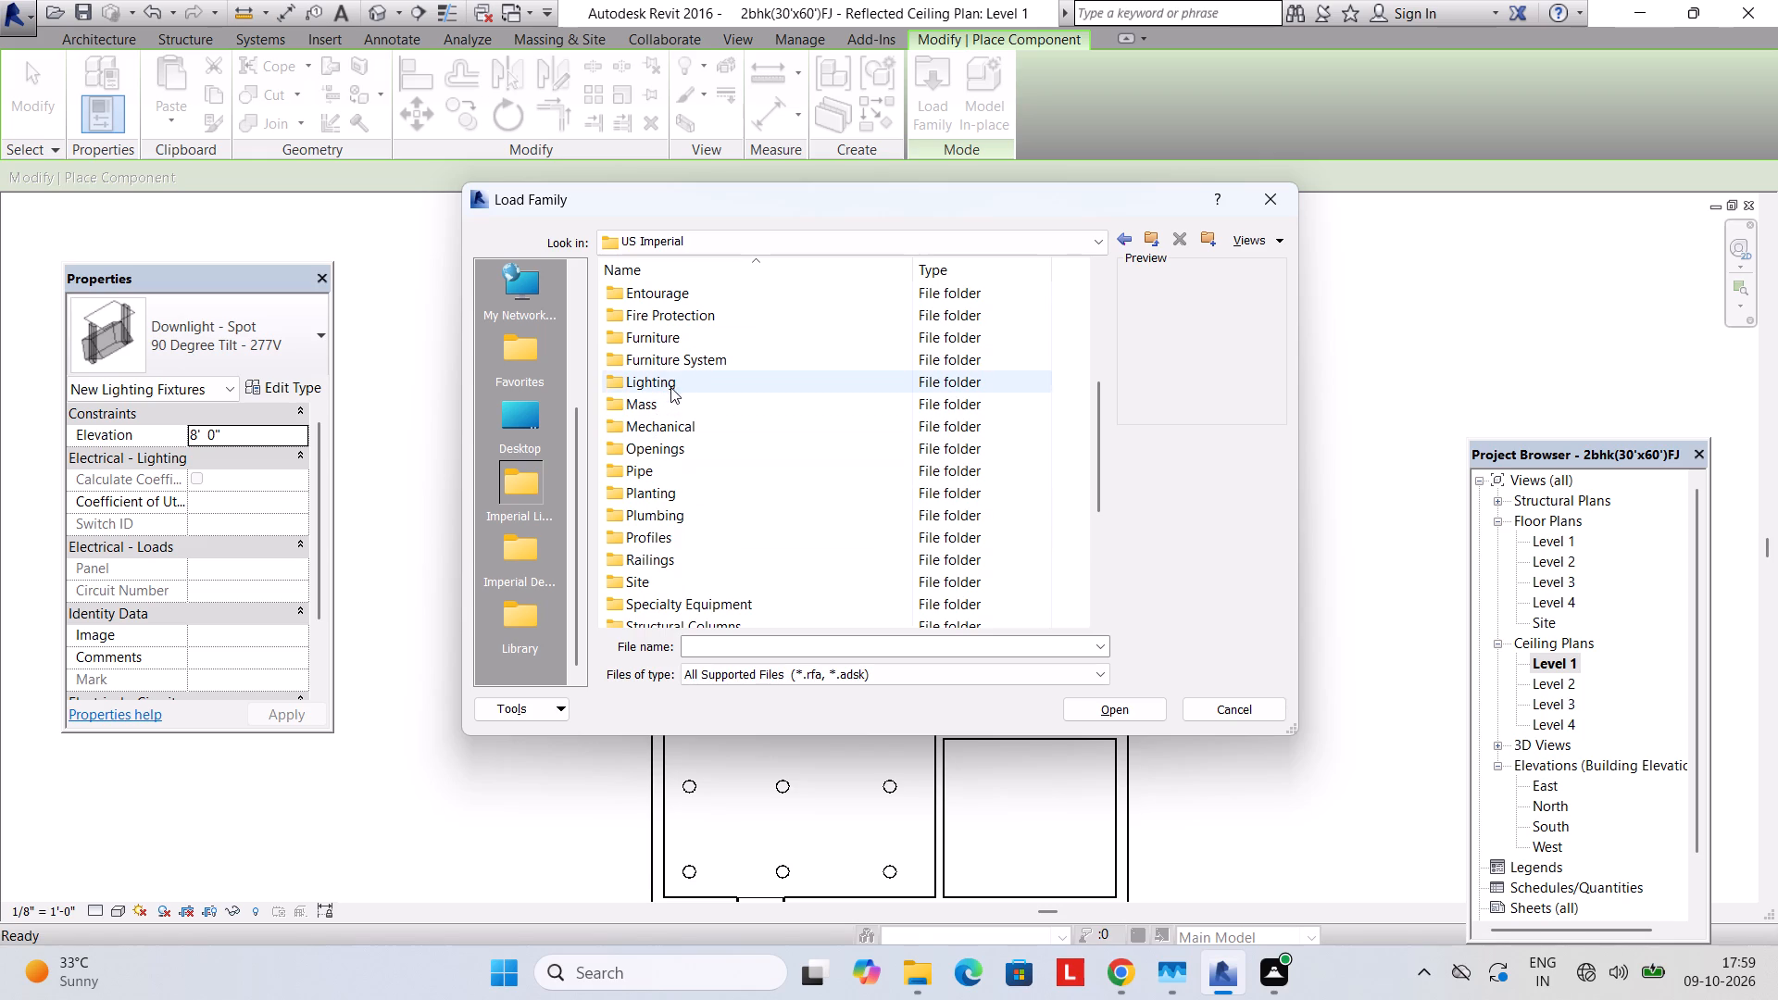
double_click(670, 385)
double_click(771, 294)
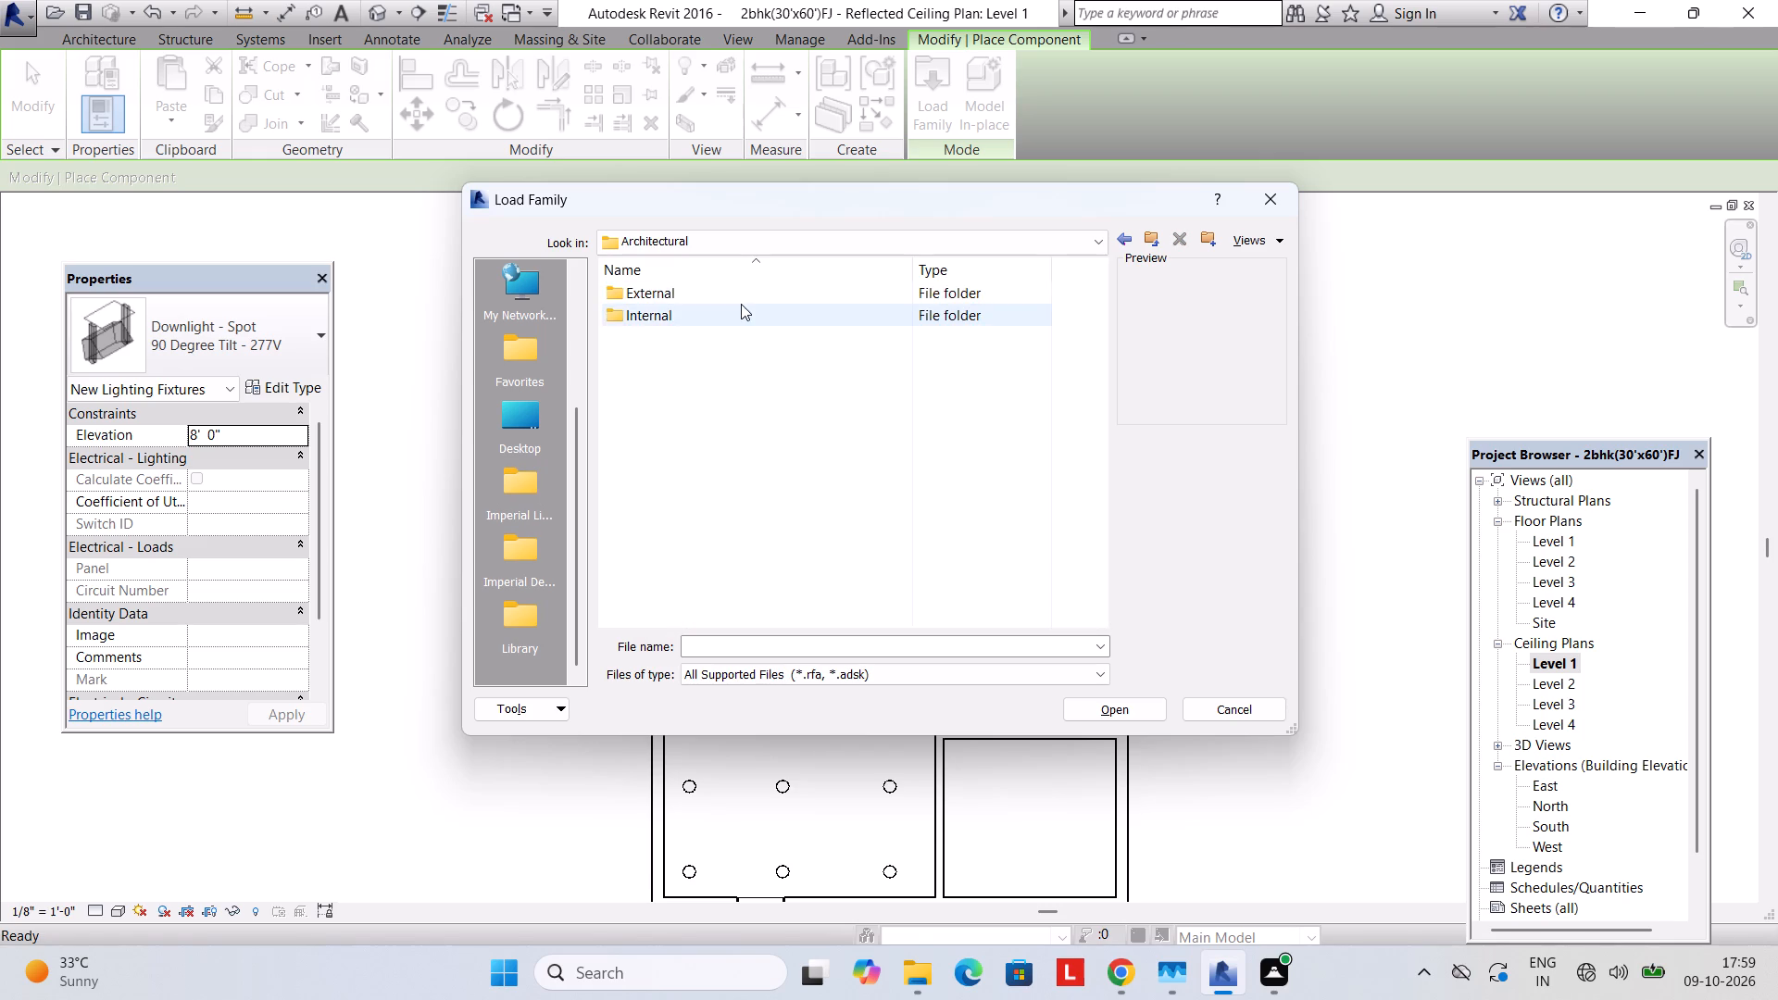
double_click(741, 304)
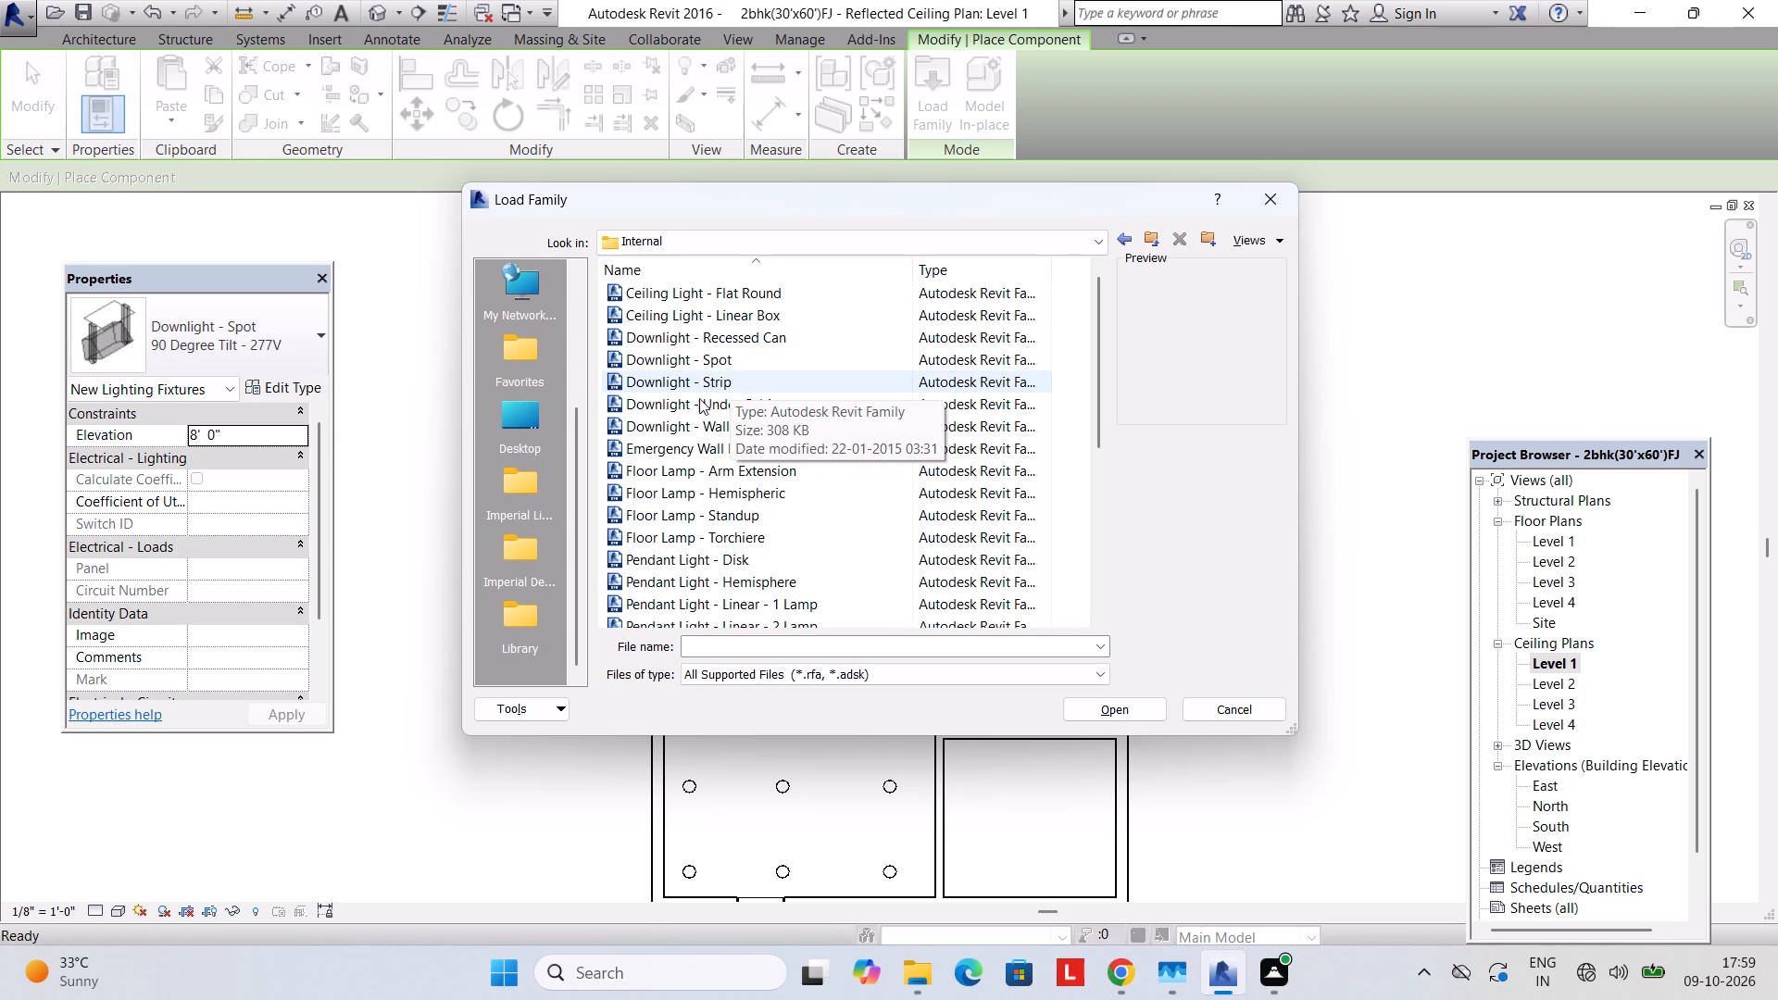
Preview the downlight, floor lamp and pendant families, and load Pendant Light - Hemisphere for placement.
left_click(675, 326)
left_click(676, 317)
left_click(681, 342)
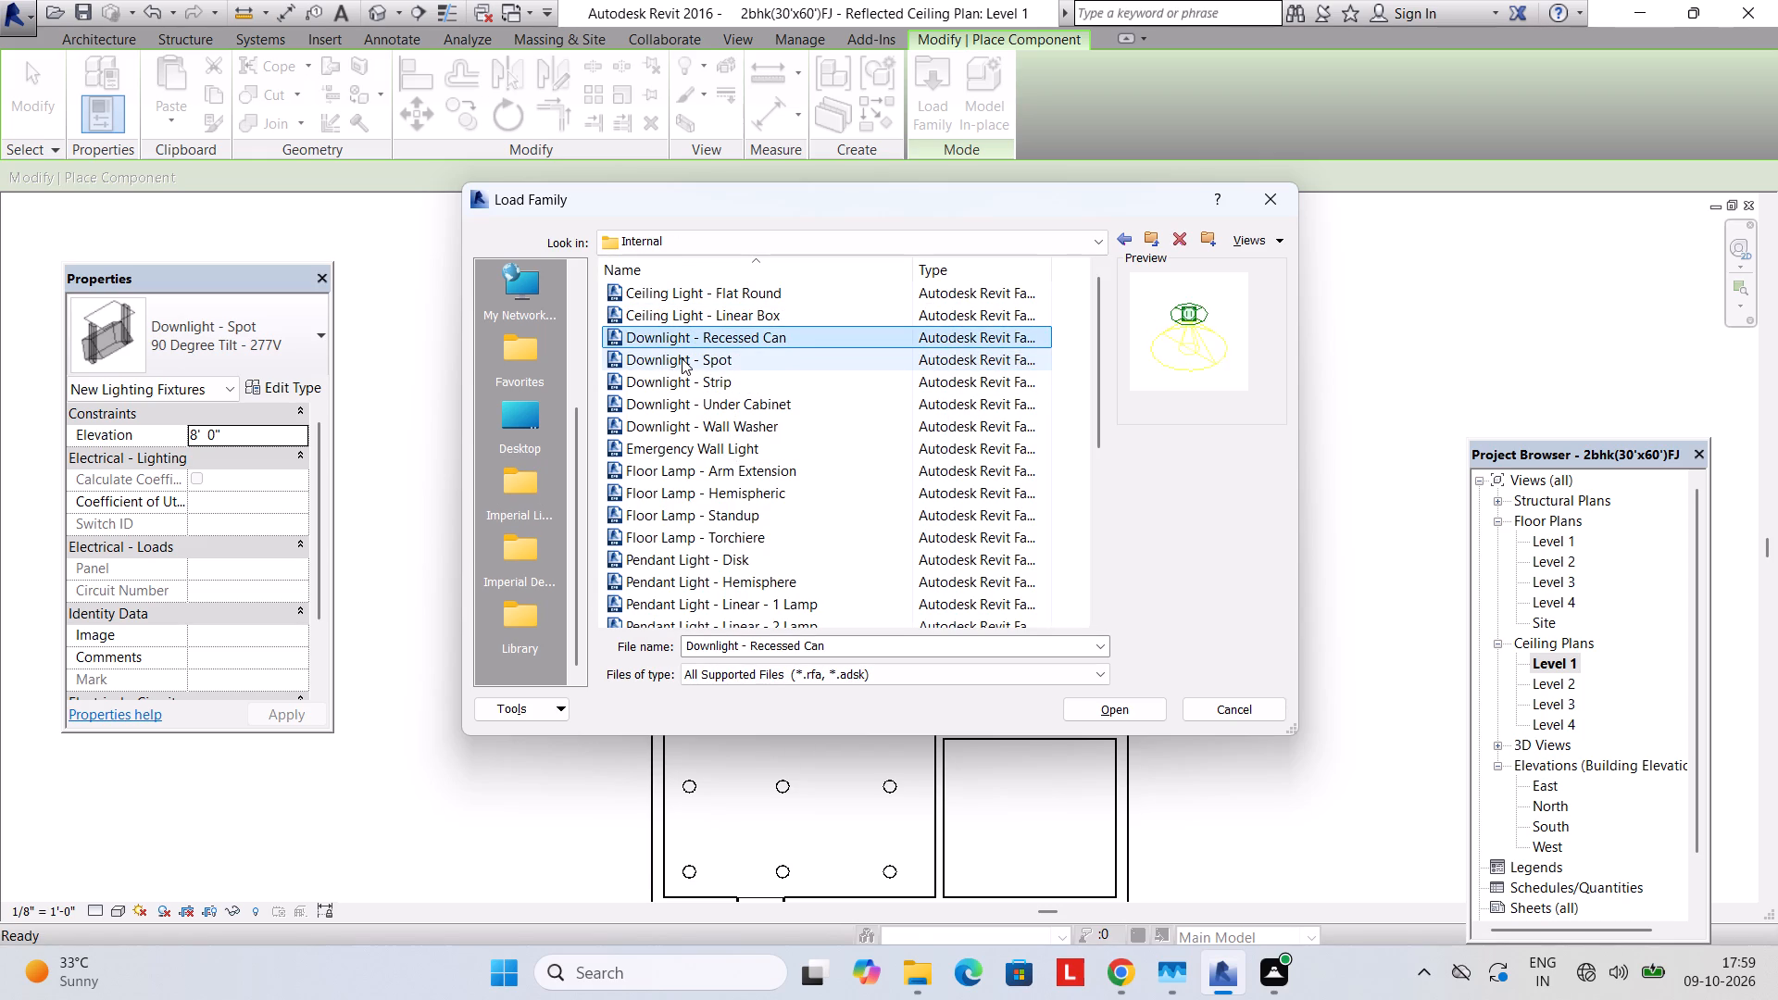
left_click(682, 358)
left_click(658, 469)
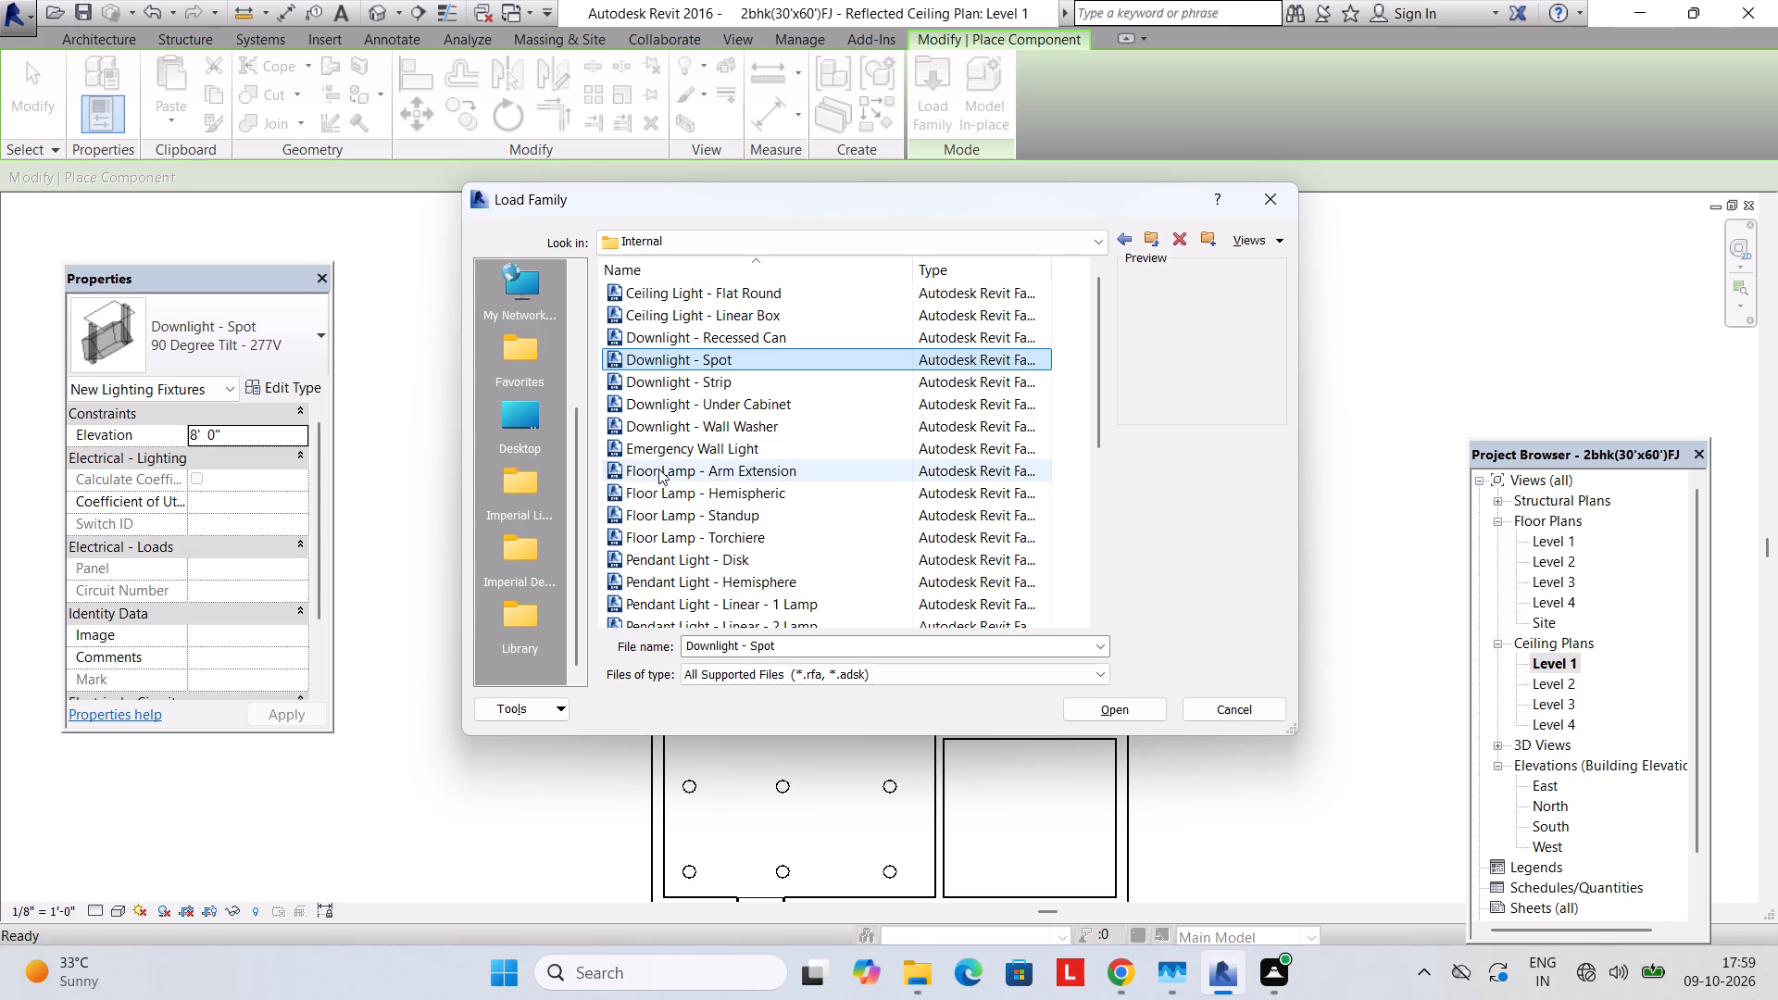
scroll(658, 510, "down", 2)
left_click(664, 431)
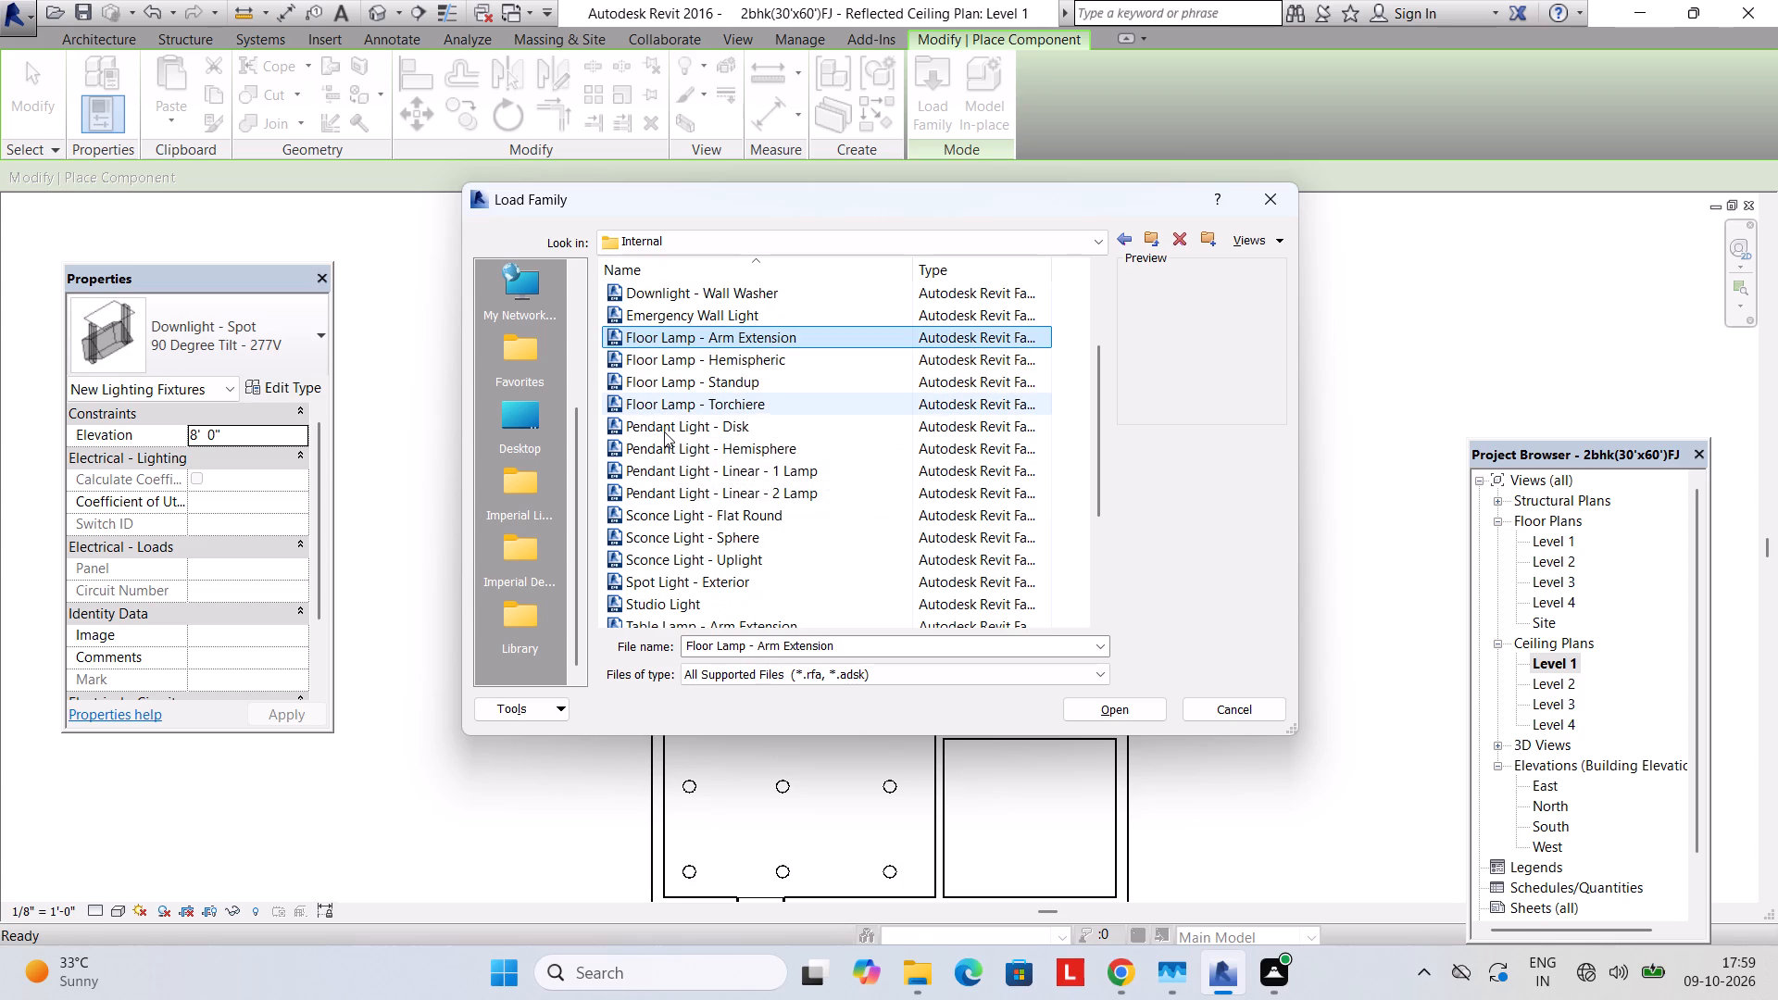
left_click(664, 449)
left_click(670, 468)
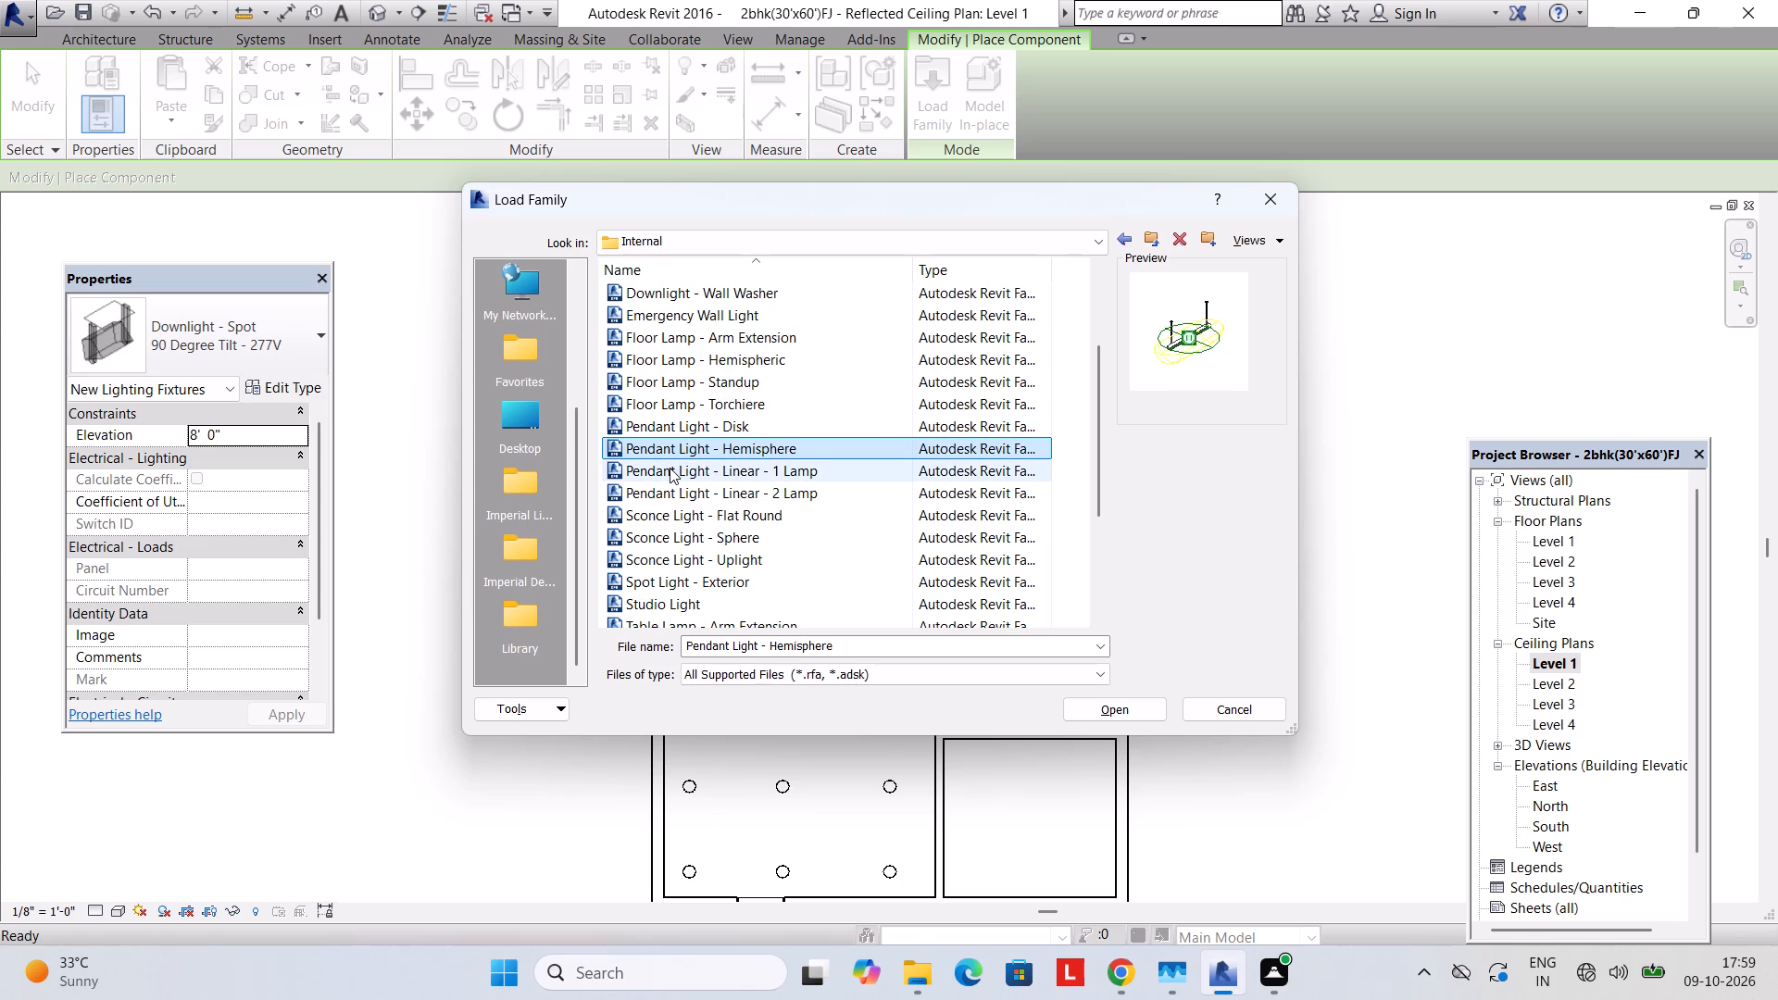
left_click(670, 481)
left_click(672, 456)
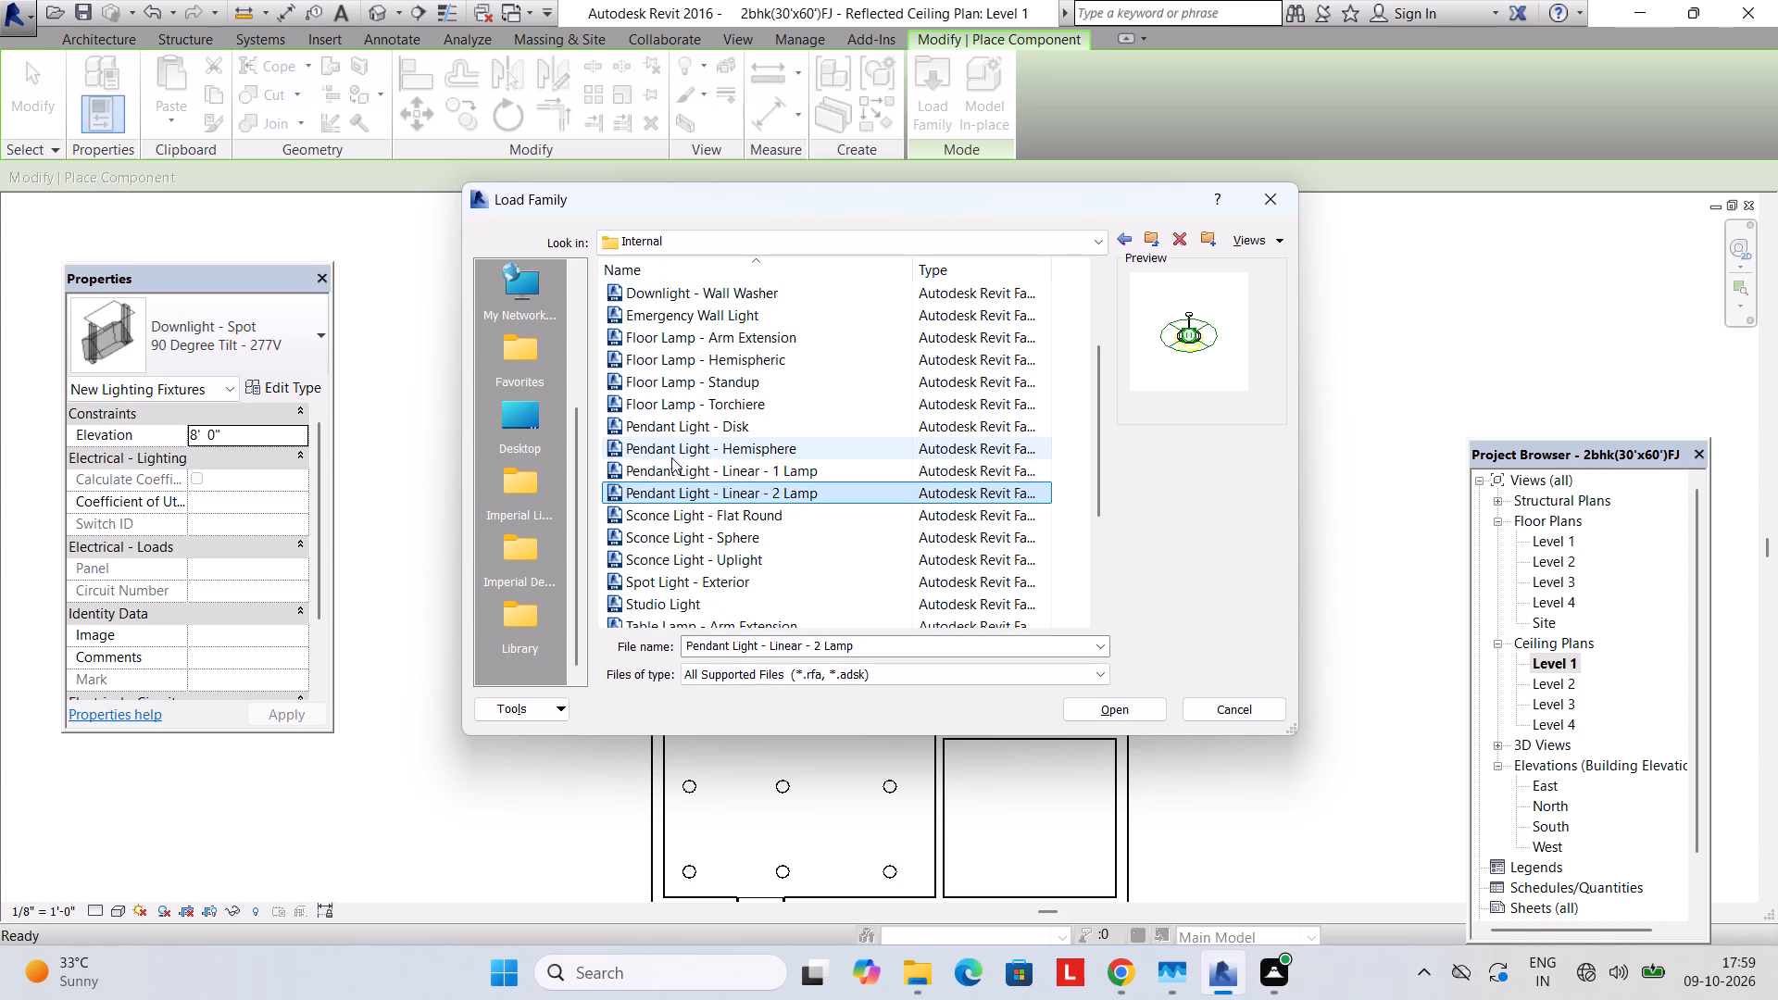
left_click(1153, 712)
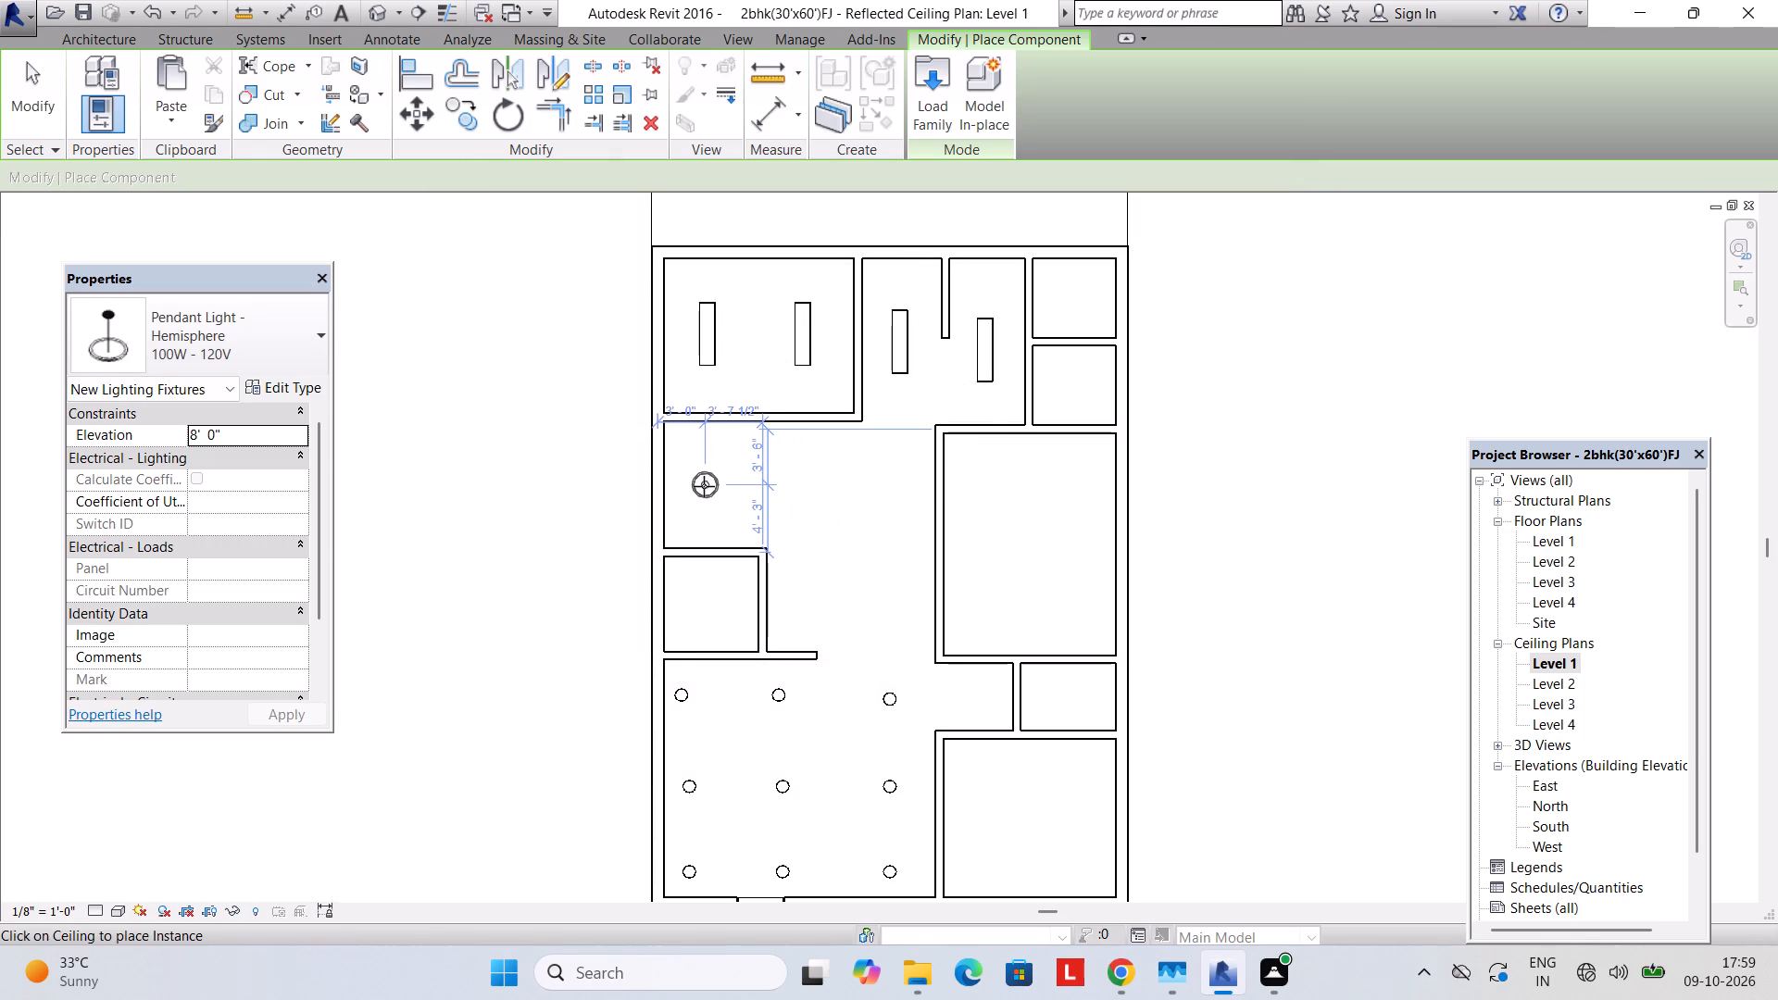
Place two hemisphere pendants side by side in the open area below the kitchen and one between the kitchen's two linear lights.
left_click(704, 486)
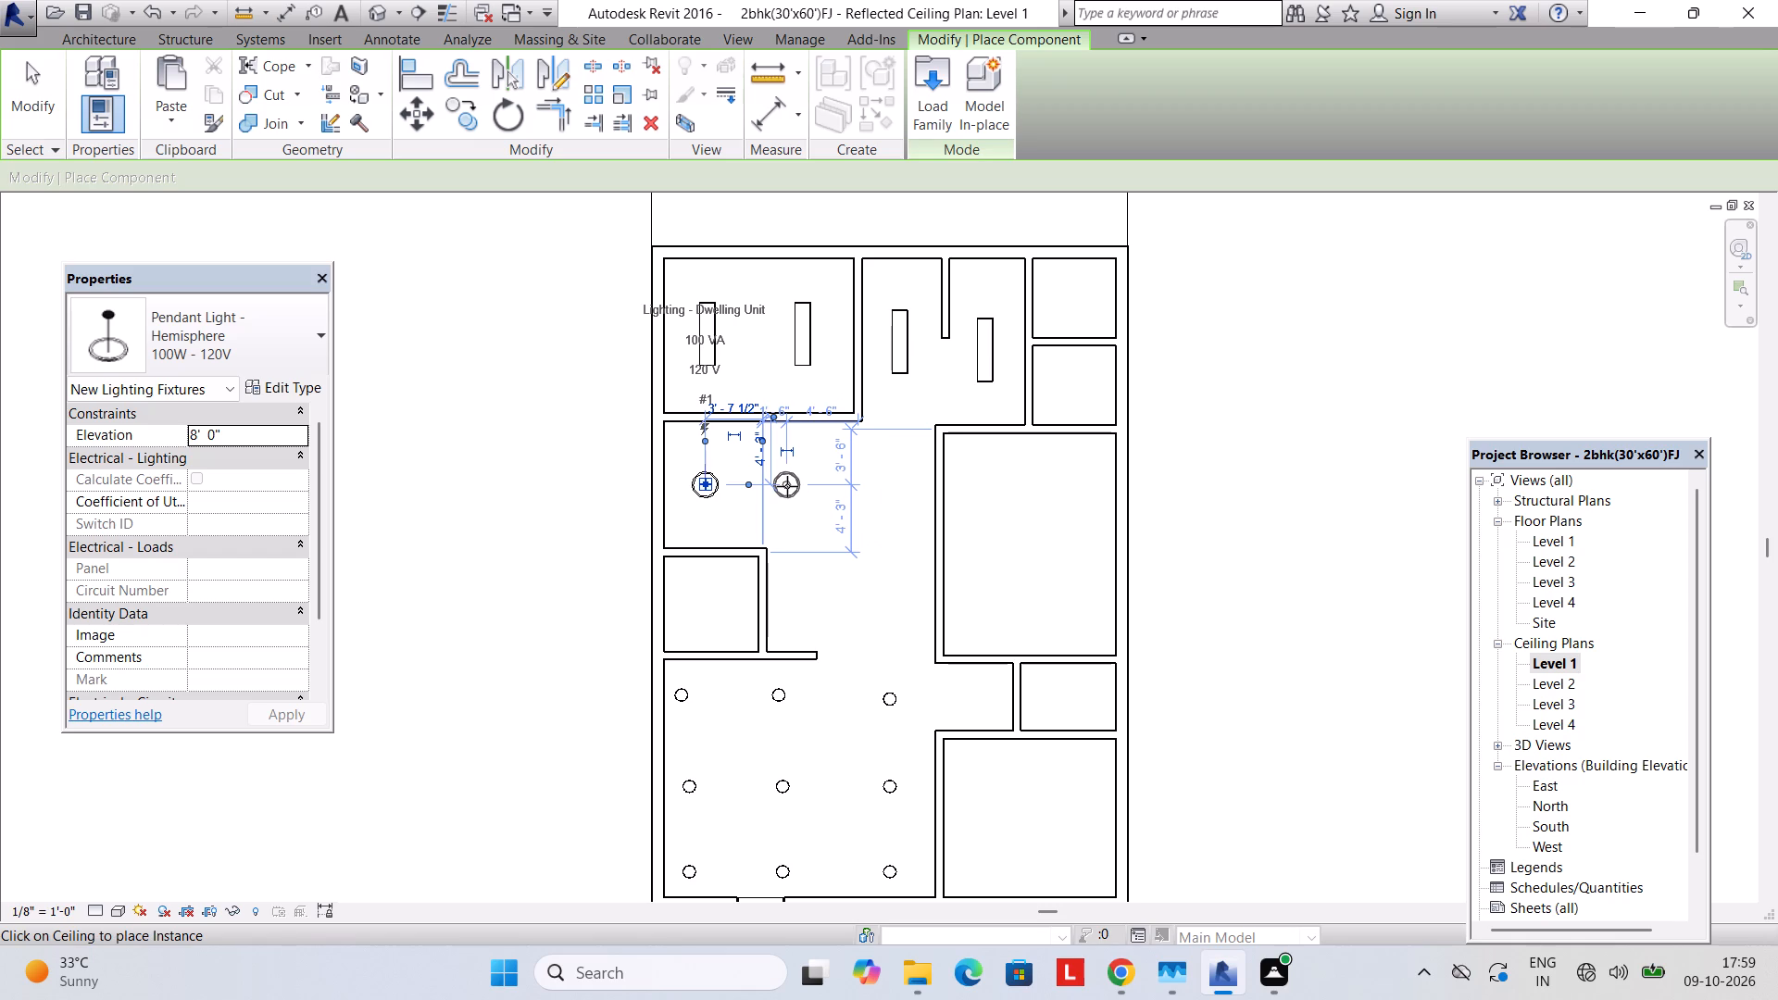
left_click(787, 486)
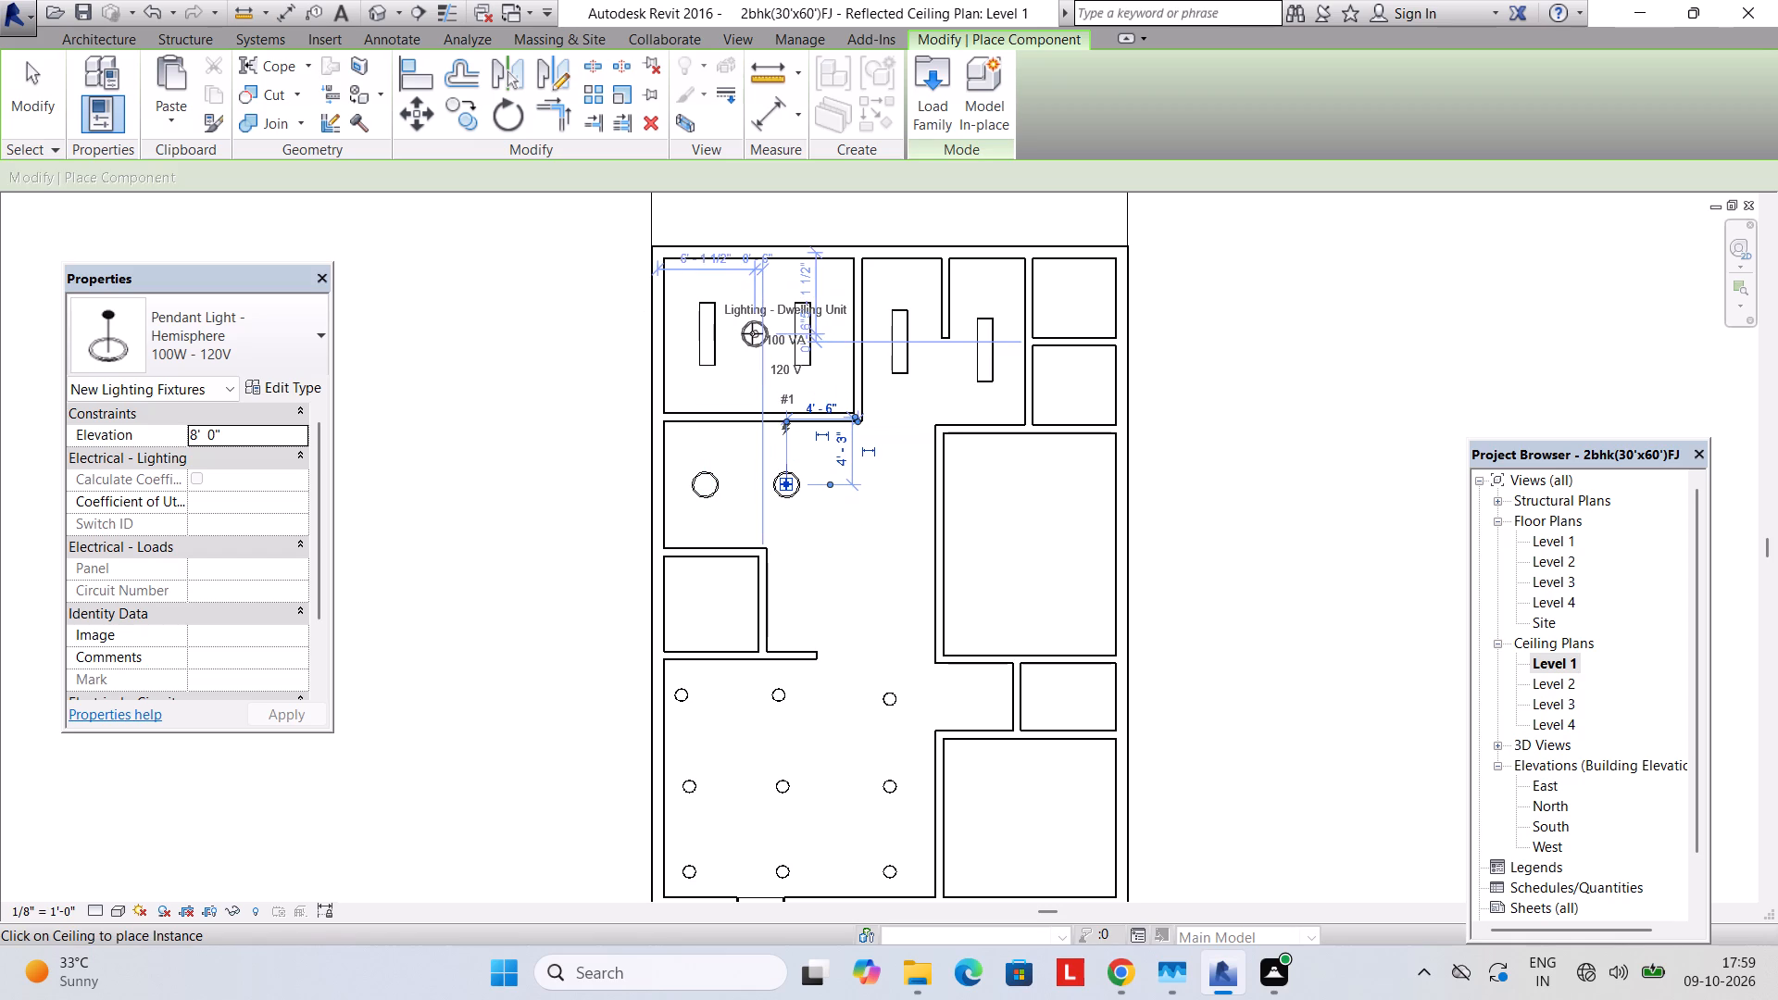
left_click(752, 333)
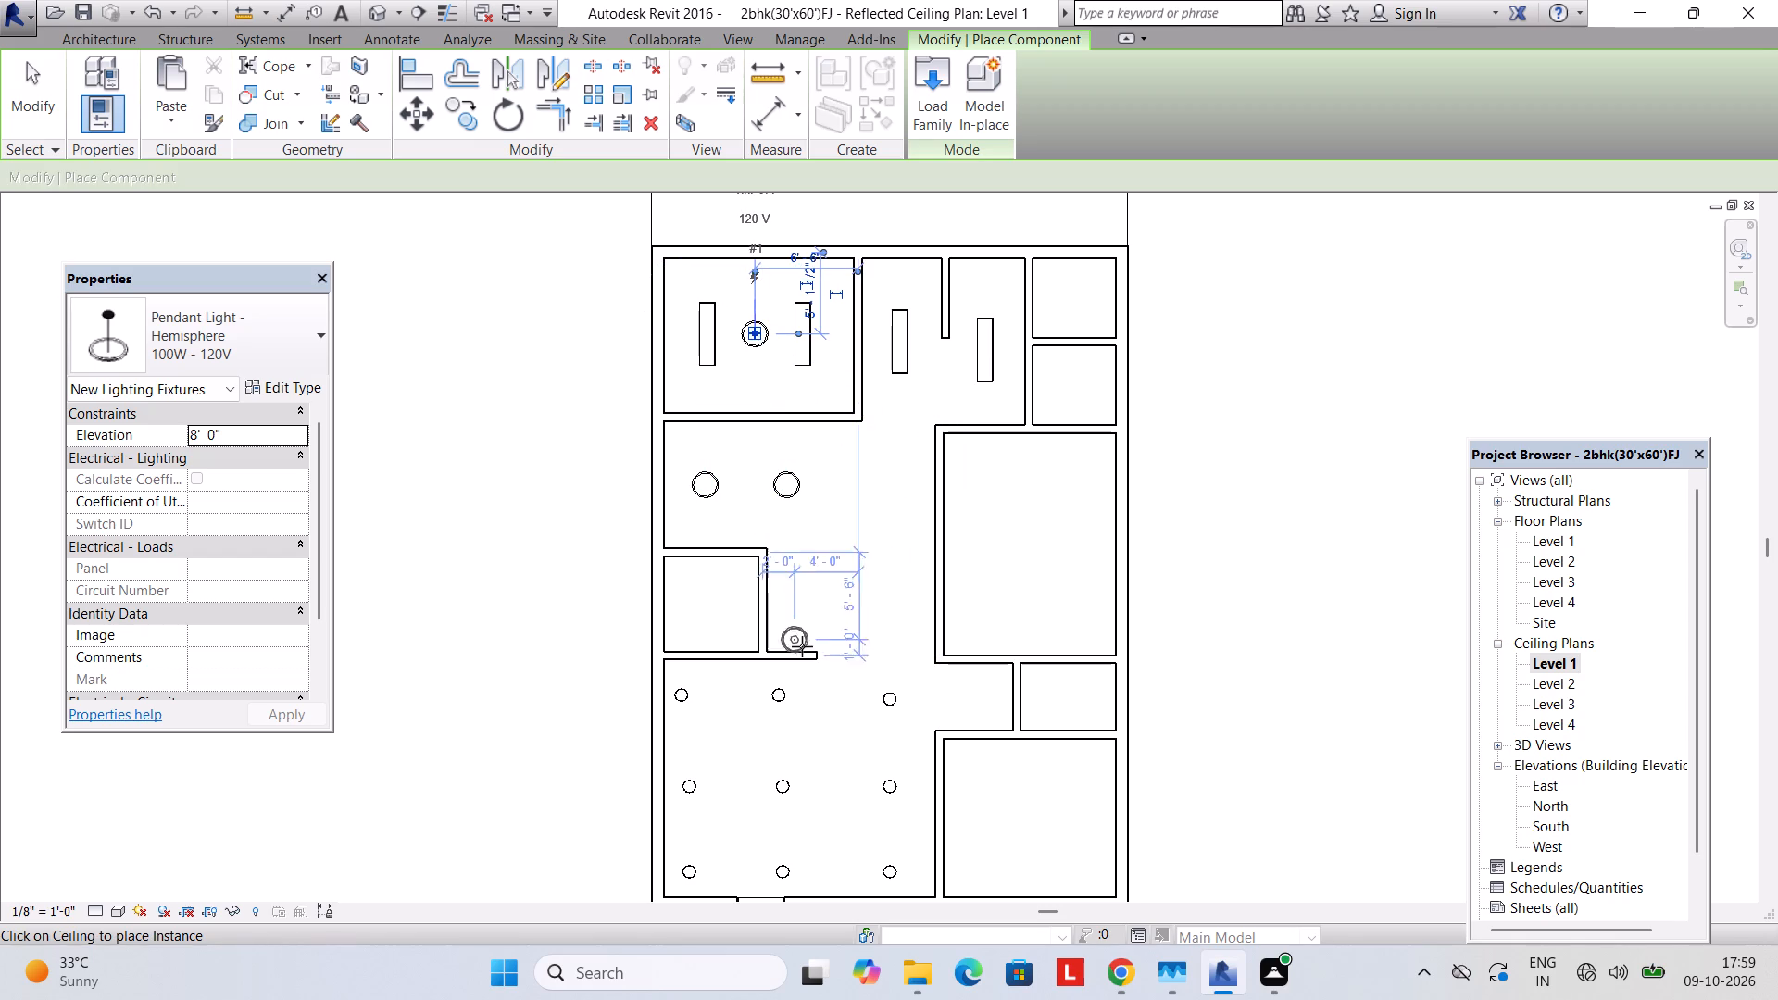
Place four hemisphere pendants in a two-by-two arrangement between the small round lights in the living room, and end placement.
middle_click_drag(815, 682, 829, 562)
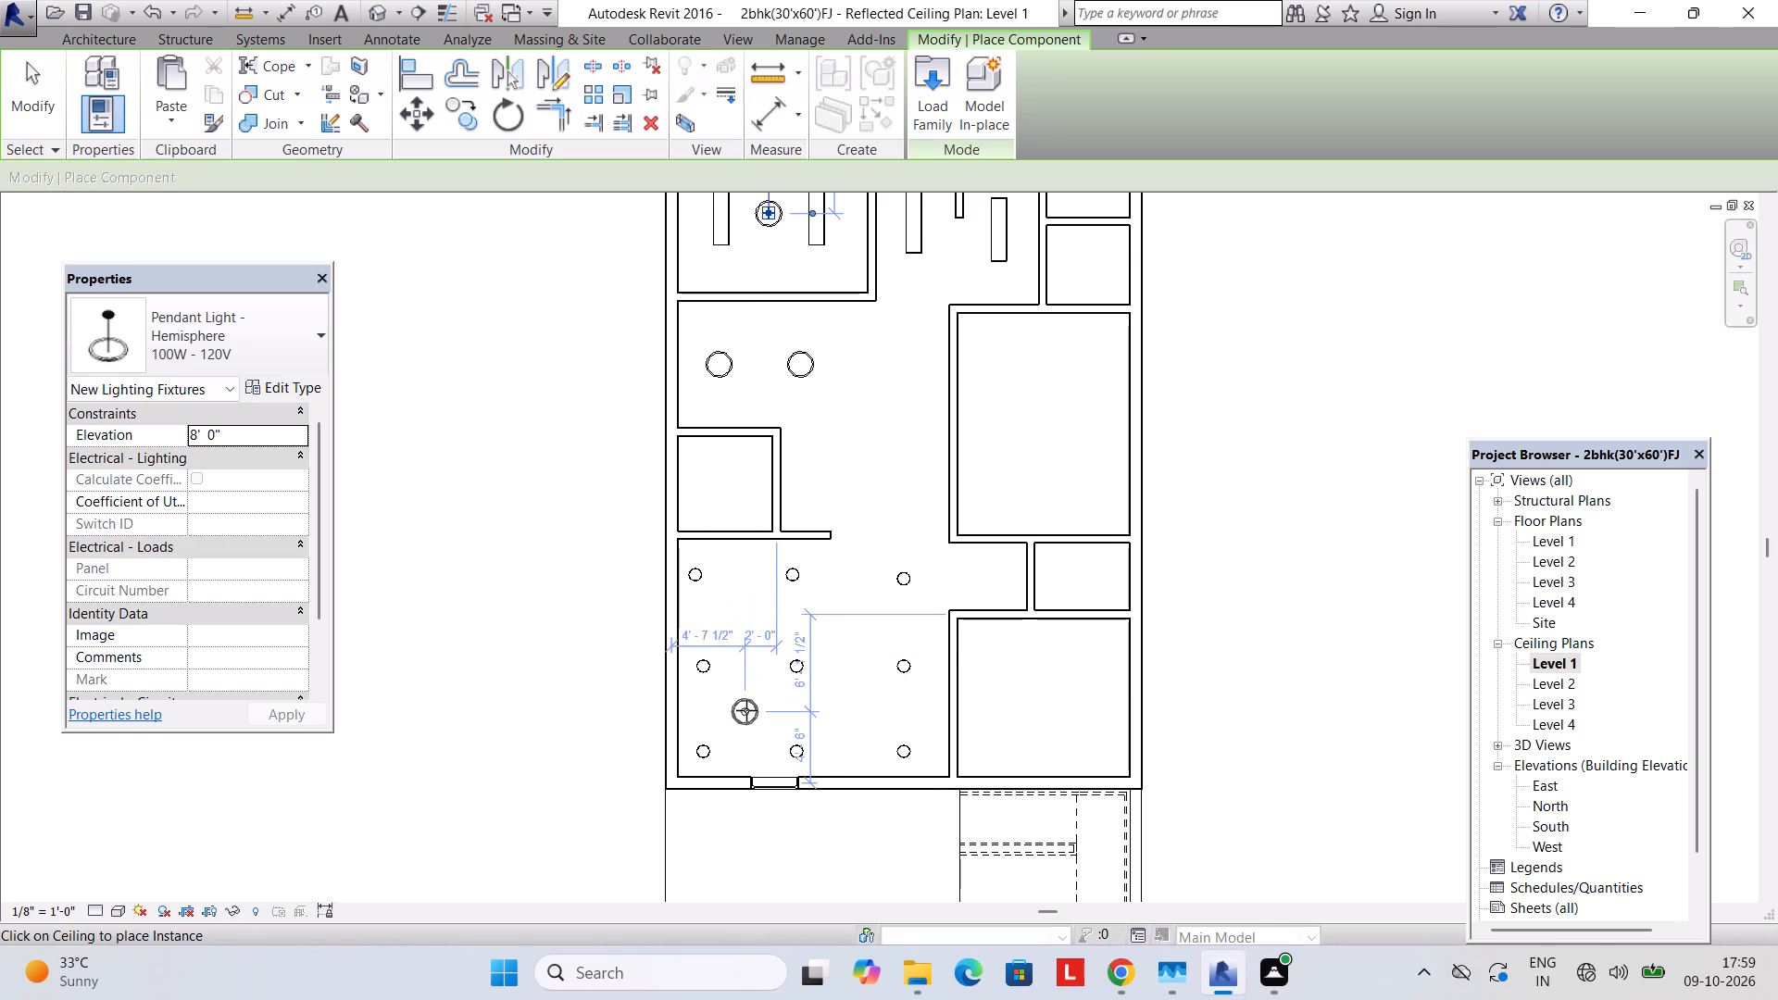
left_click(746, 710)
left_click(748, 617)
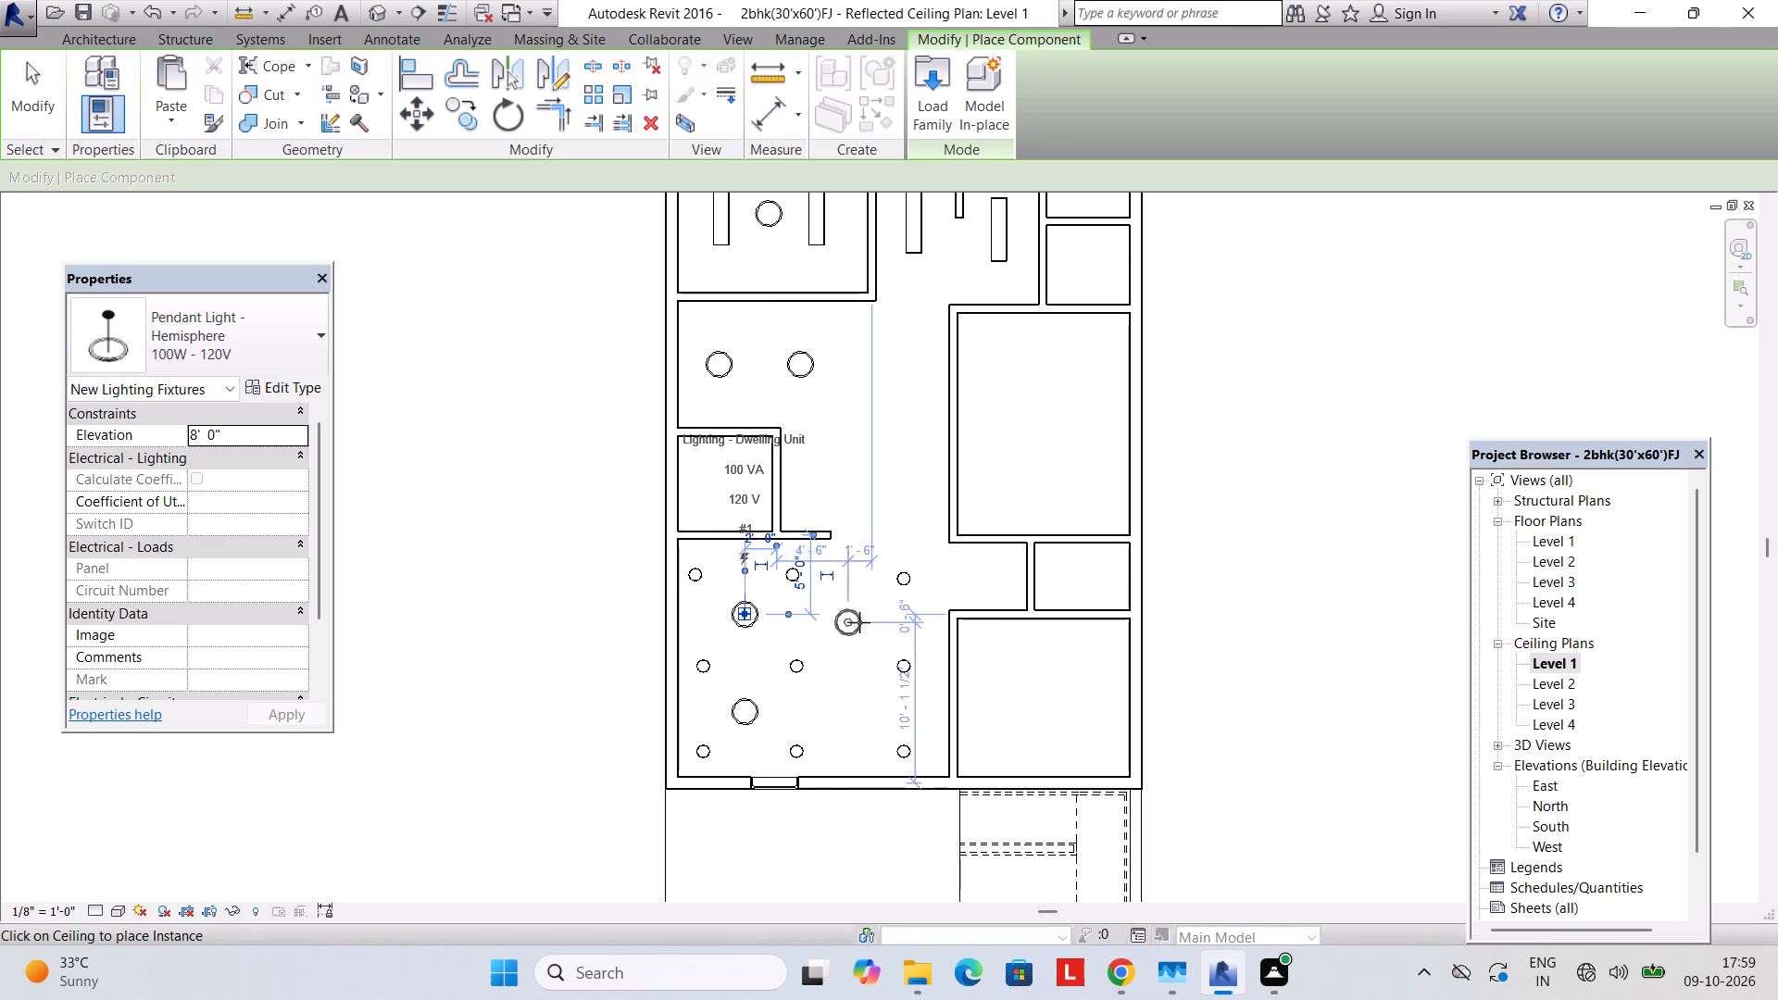
left_click(858, 615)
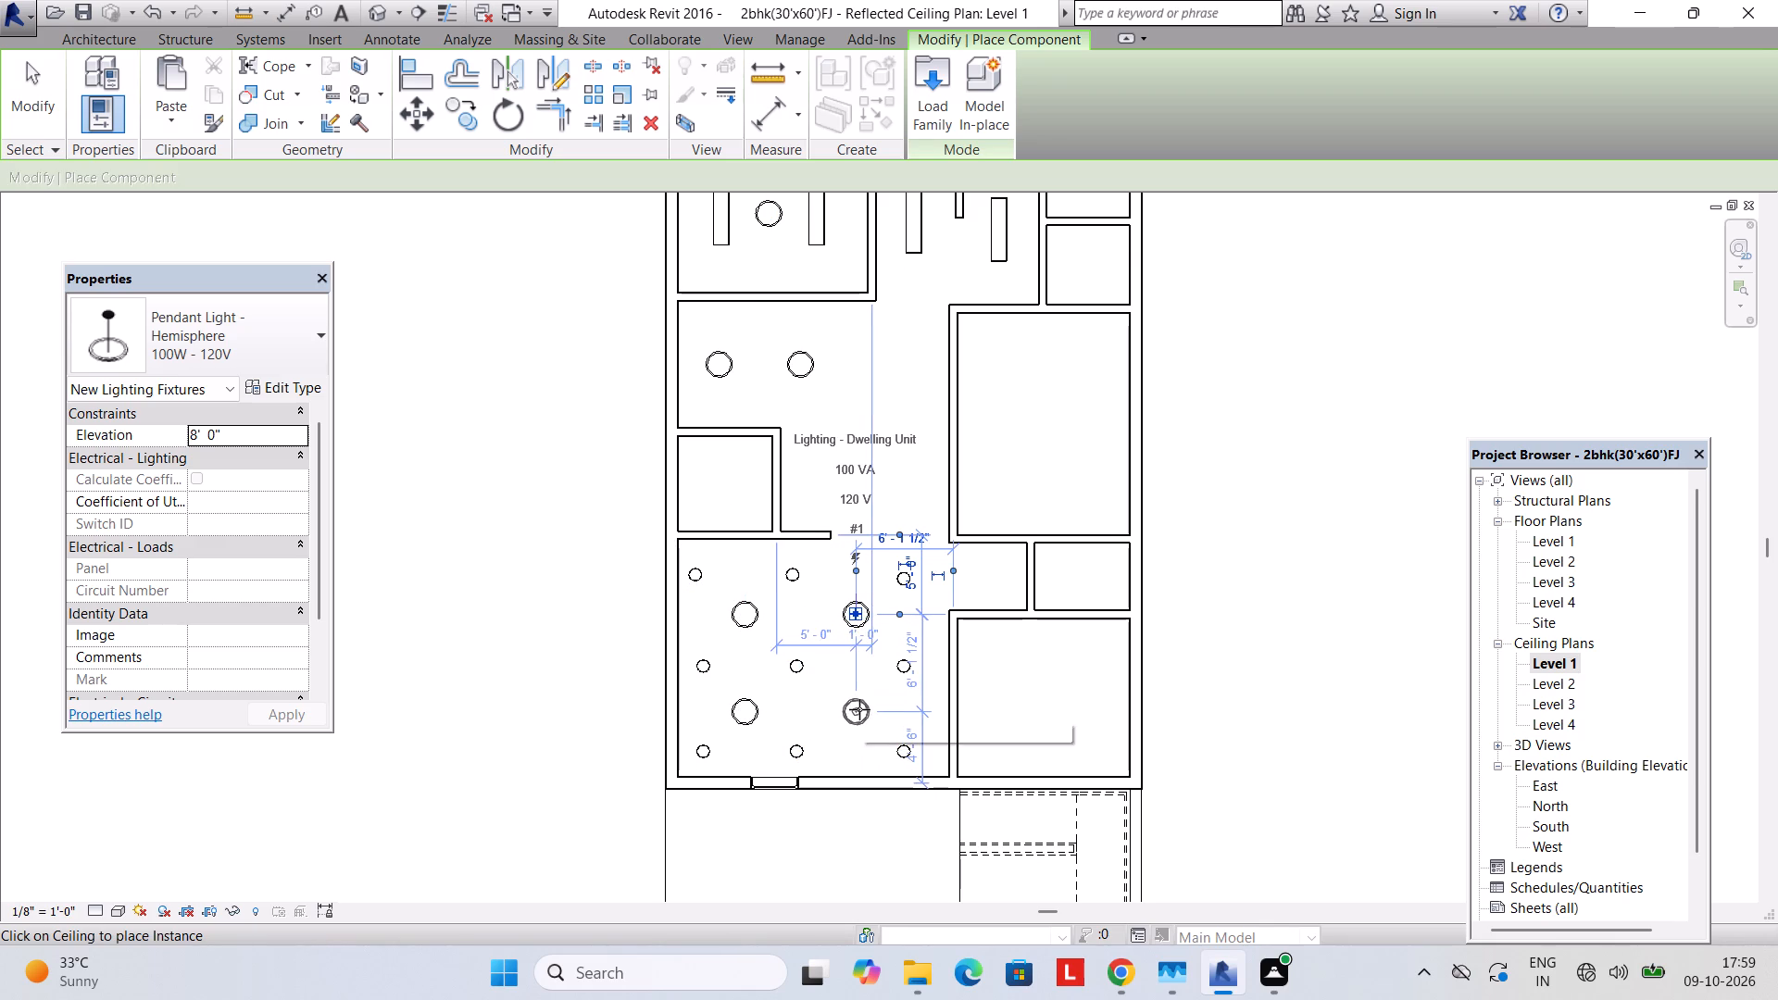
left_click(859, 713)
middle_click_drag(920, 557, 829, 713)
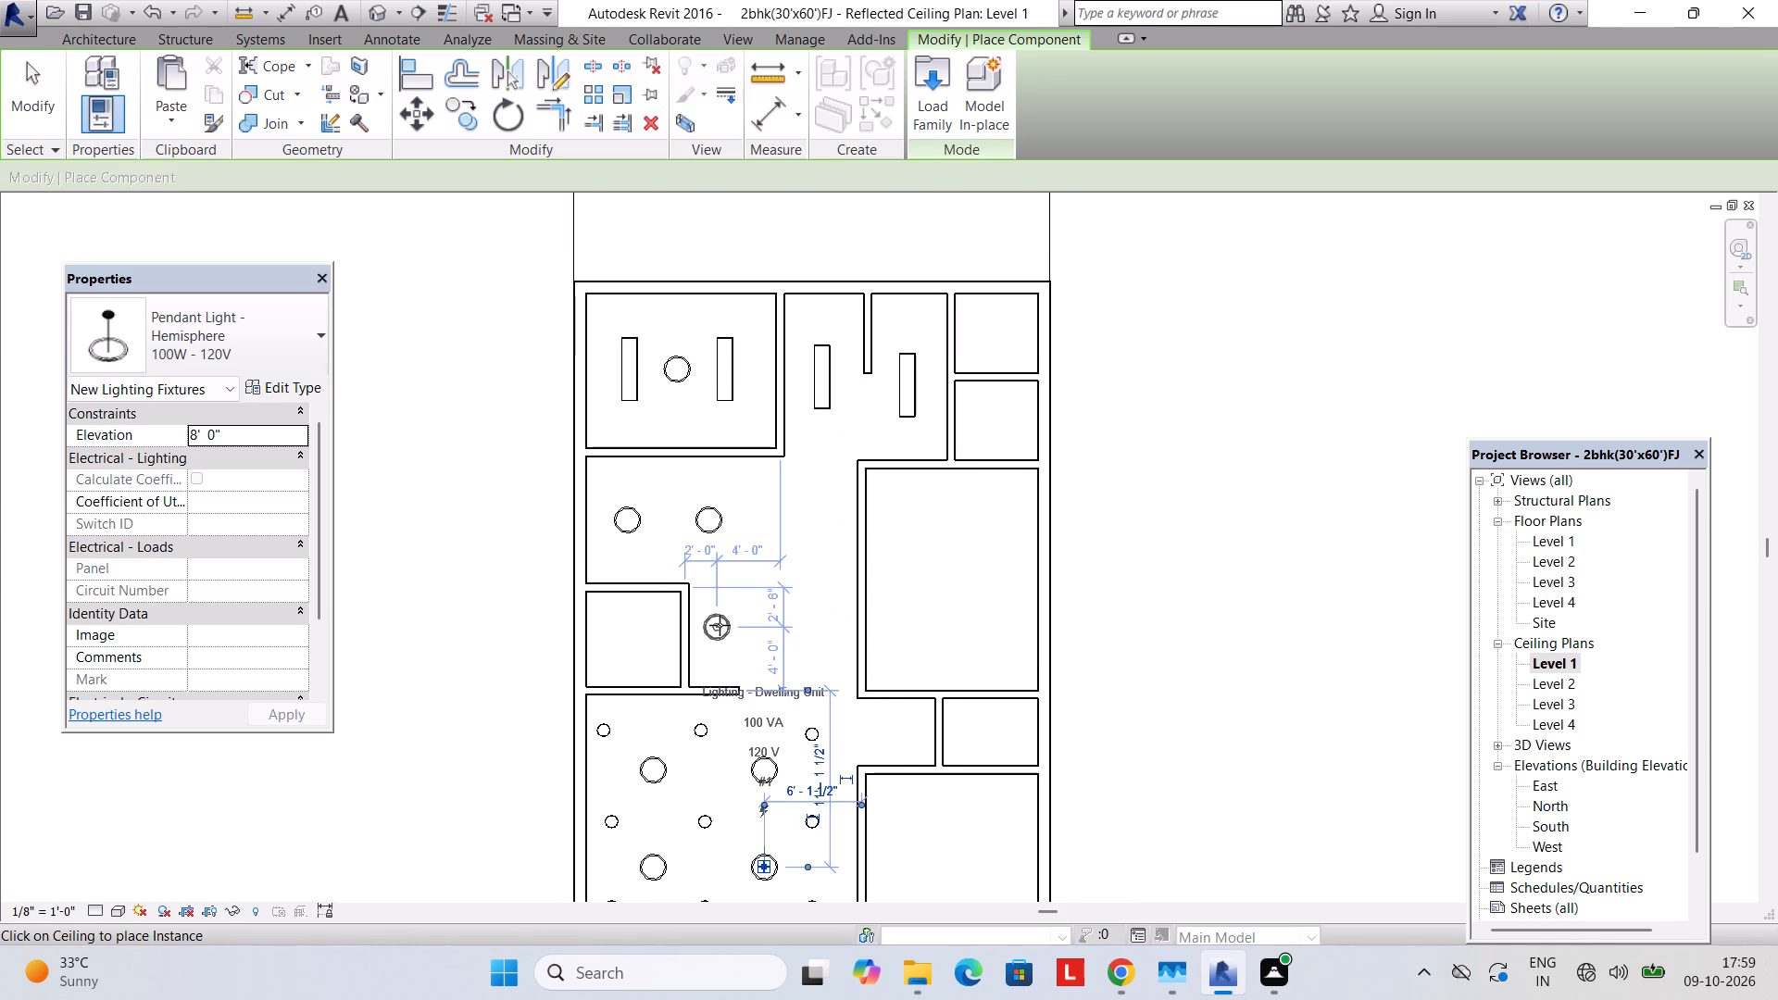
key("Escape")
scroll(767, 612, "down", 2)
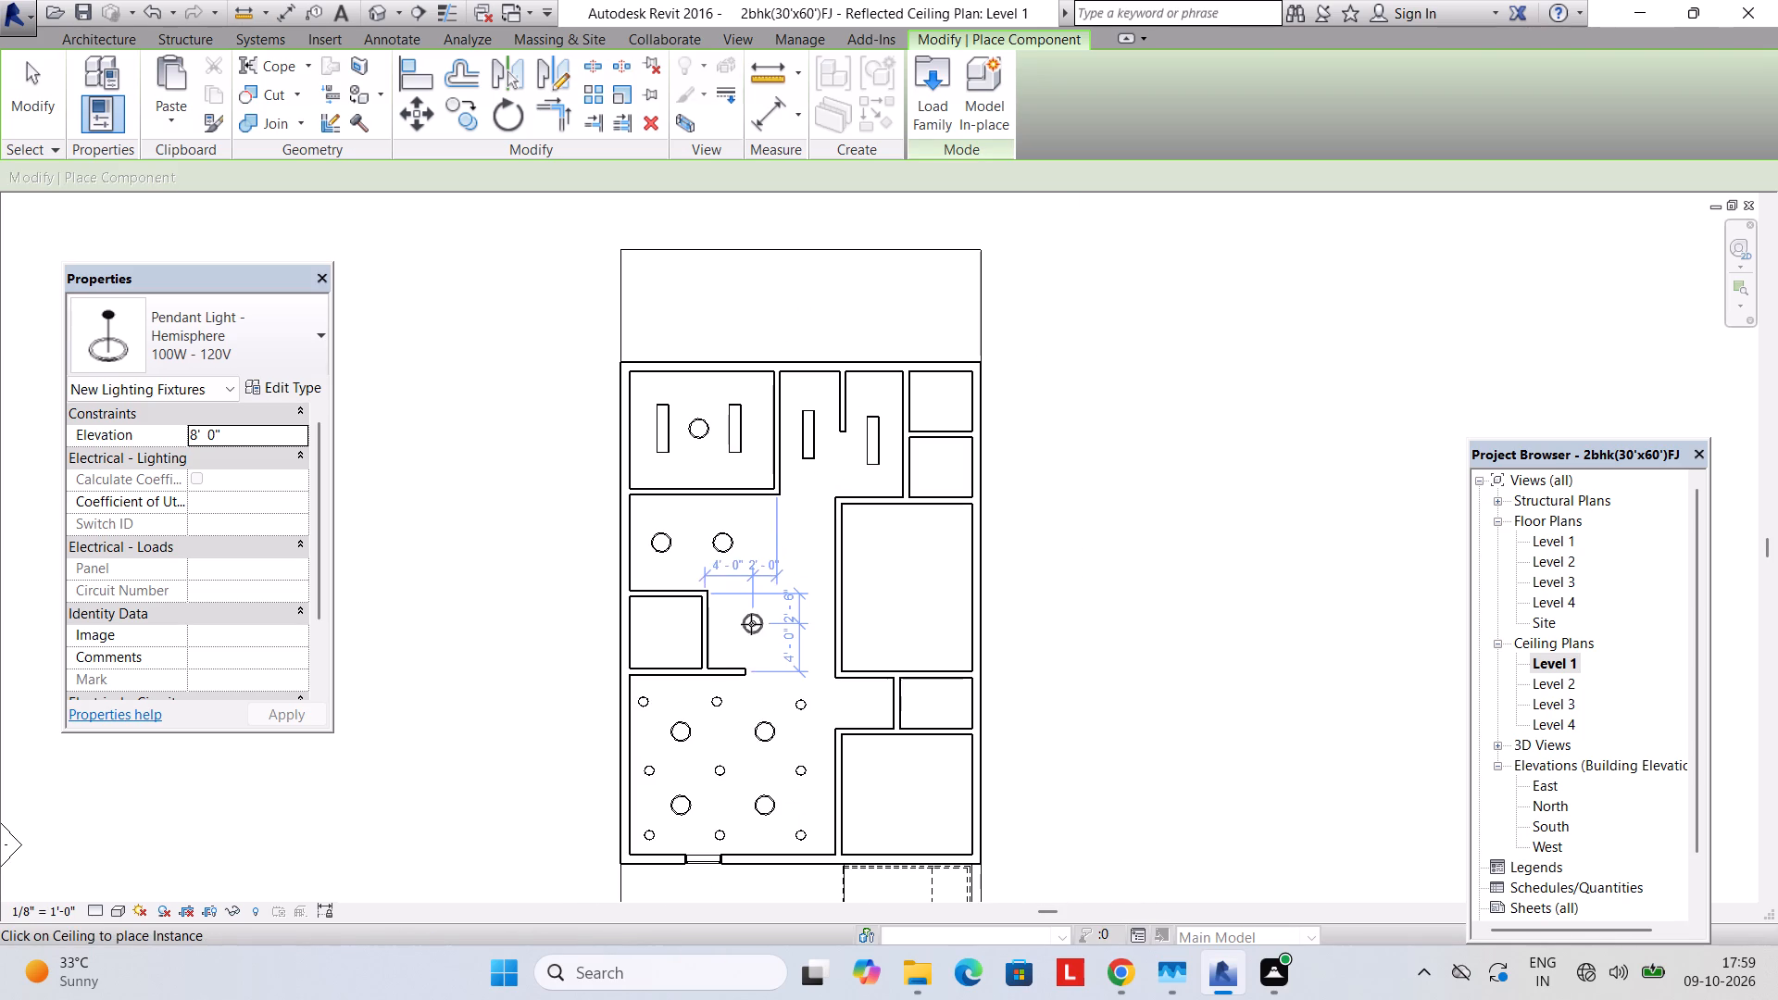
key("Escape")
Open the Level 1 floor plan, then the default 3D view, and examine the pendant lights and living room interior from the left side.
middle_click_drag(757, 756, 774, 656)
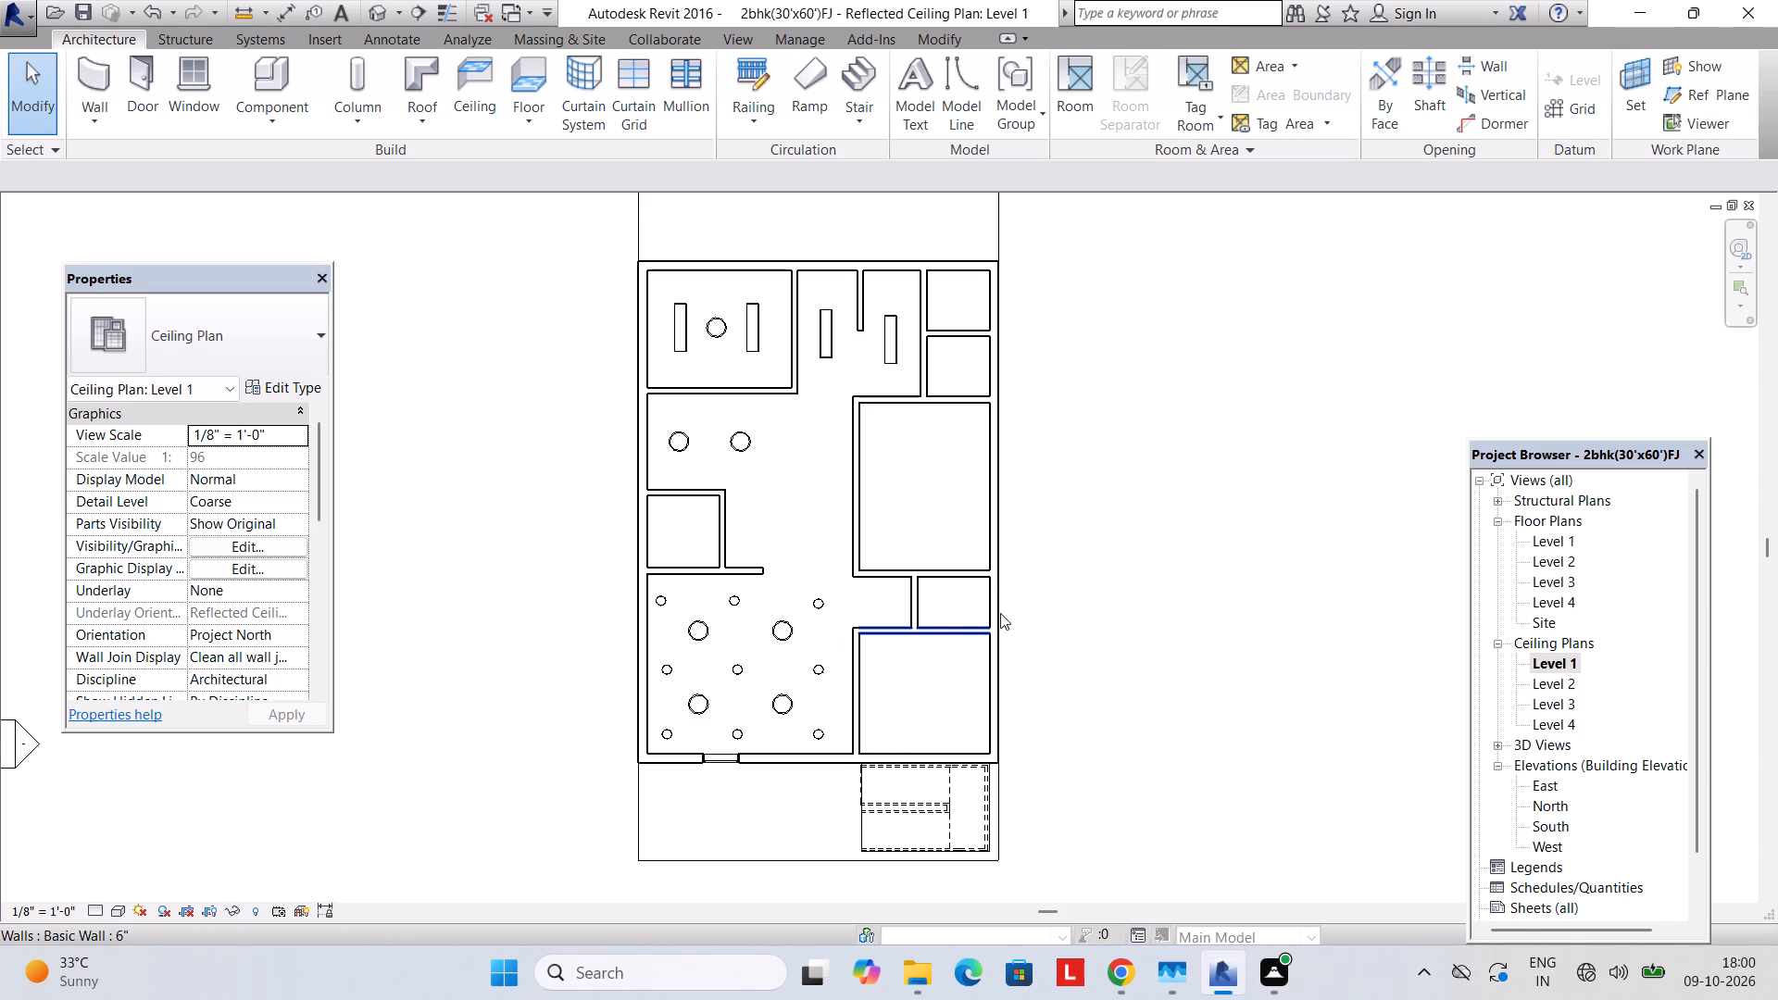
double_click(1541, 545)
left_click(760, 37)
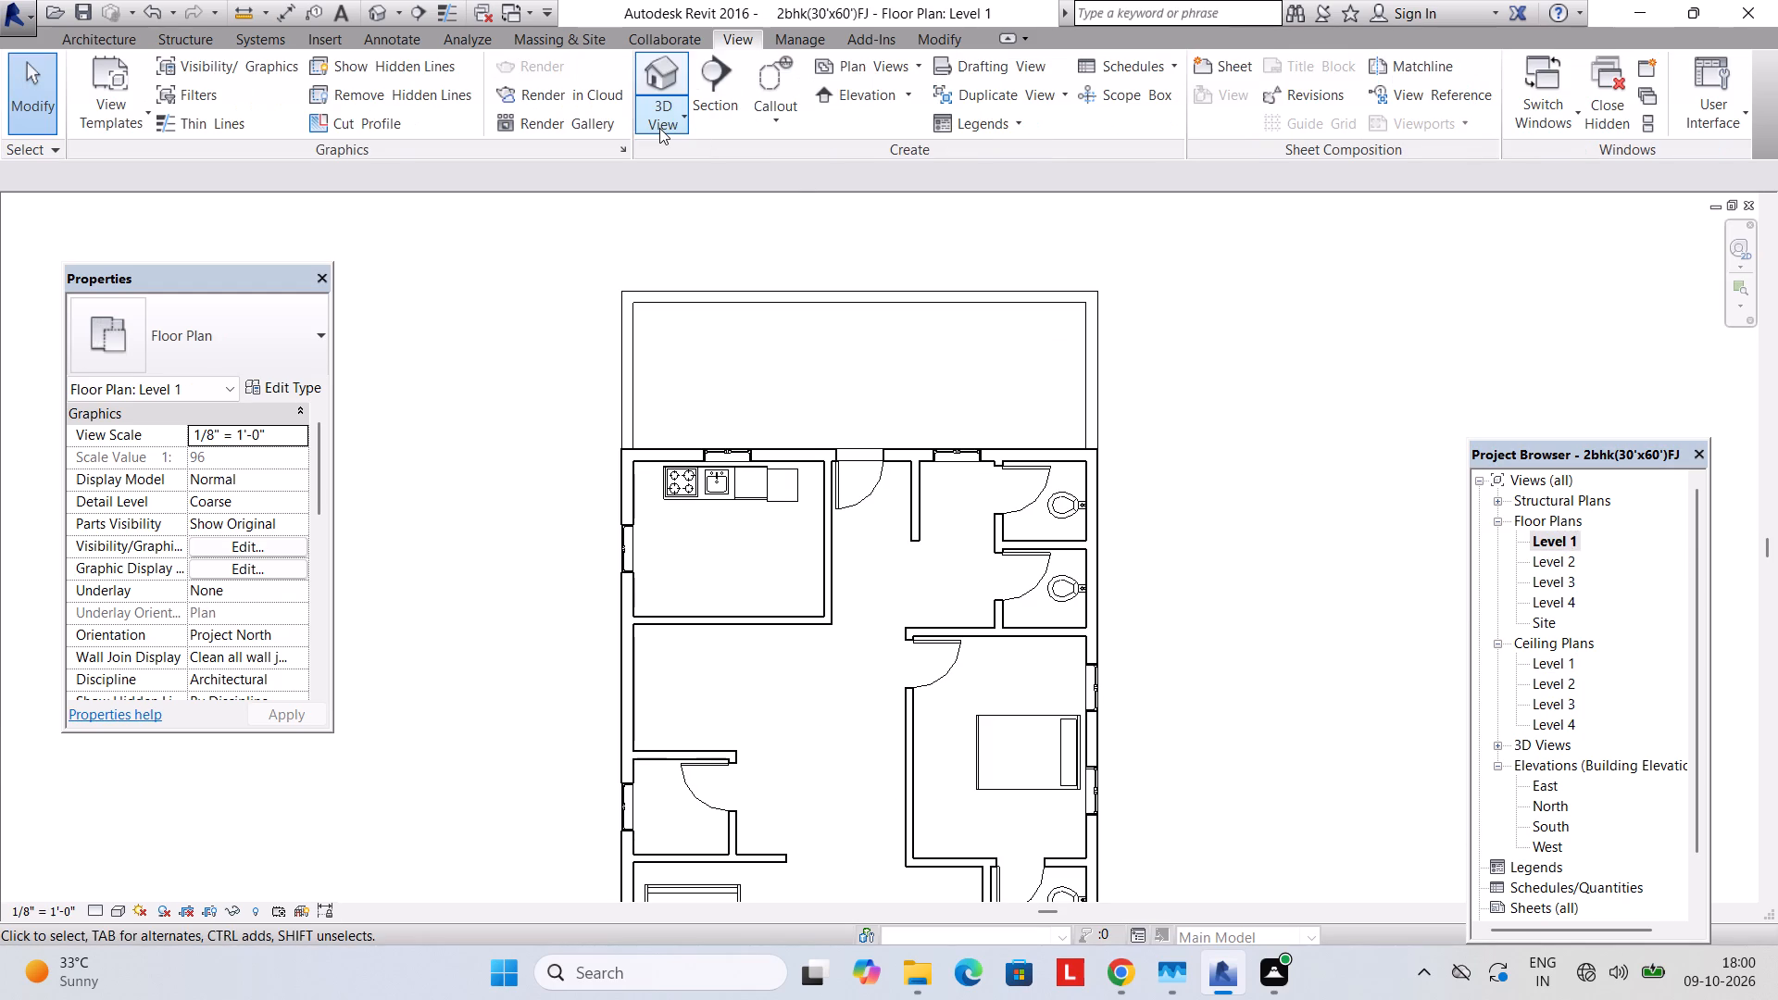
left_click(659, 128)
left_click(670, 151)
middle_click_drag(964, 589, 1202, 543)
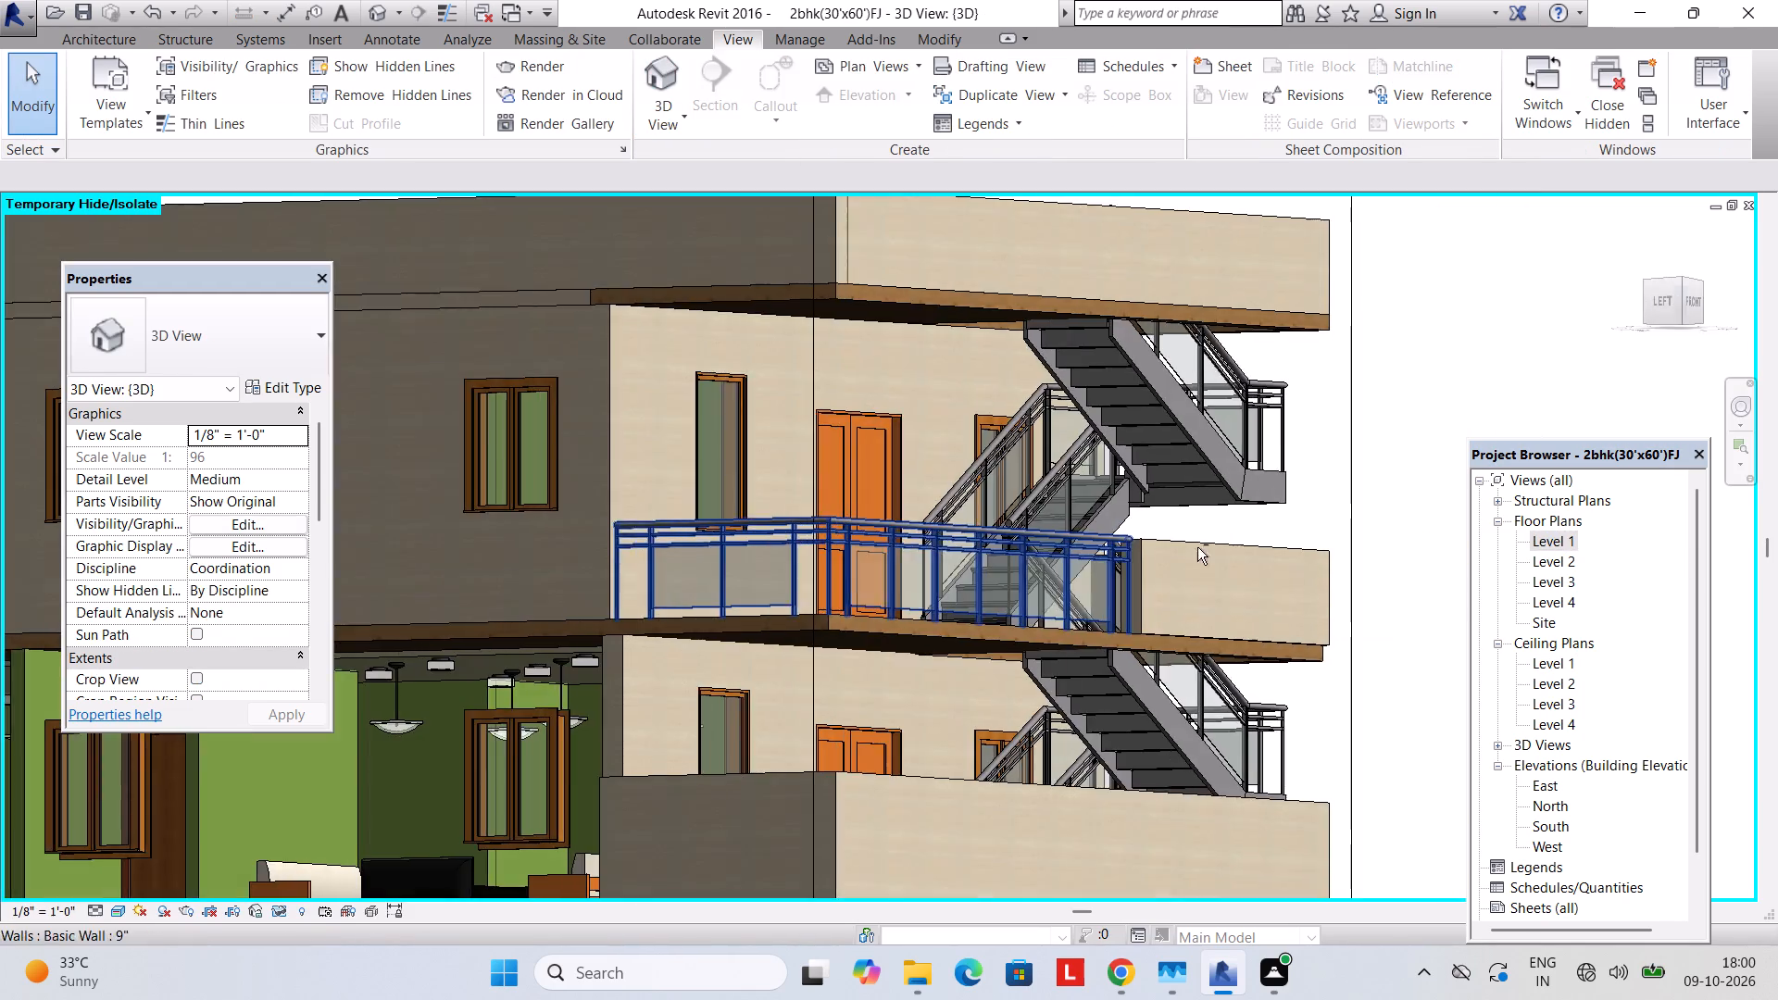
middle_click_drag(980, 669, 1164, 610)
middle_click_drag(876, 714, 962, 567)
middle_click_drag(929, 594, 895, 769)
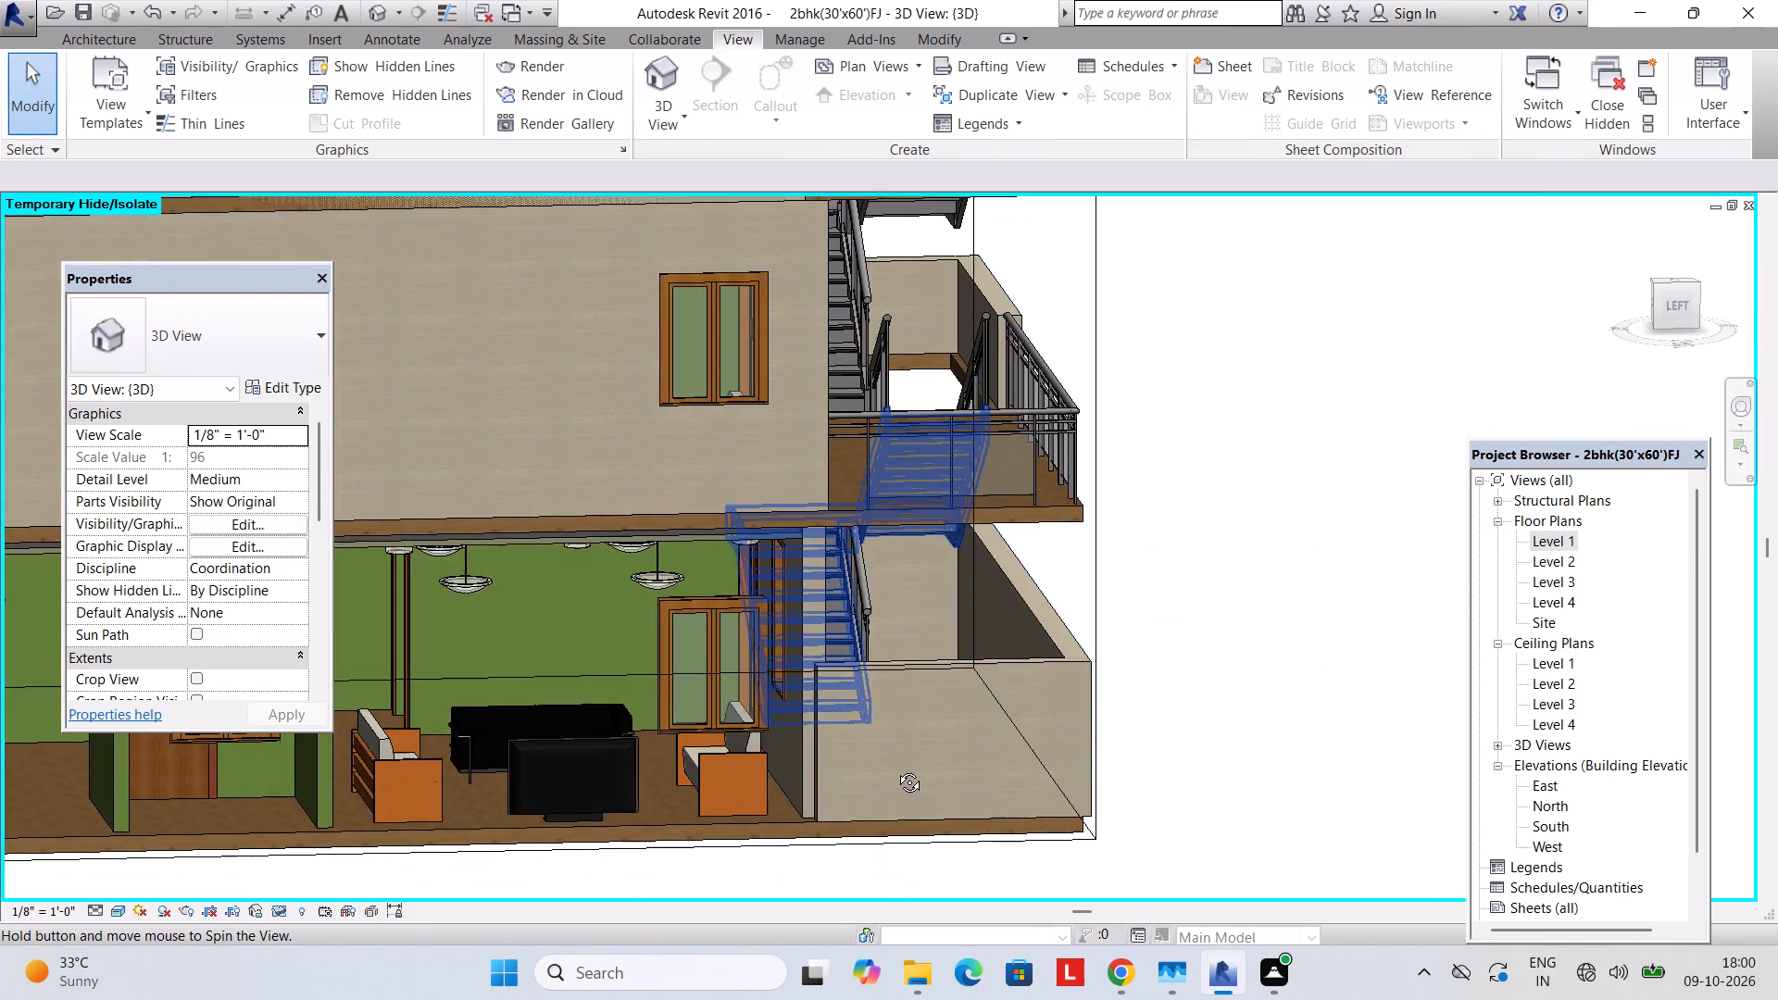
middle_click_drag(895, 769, 908, 901)
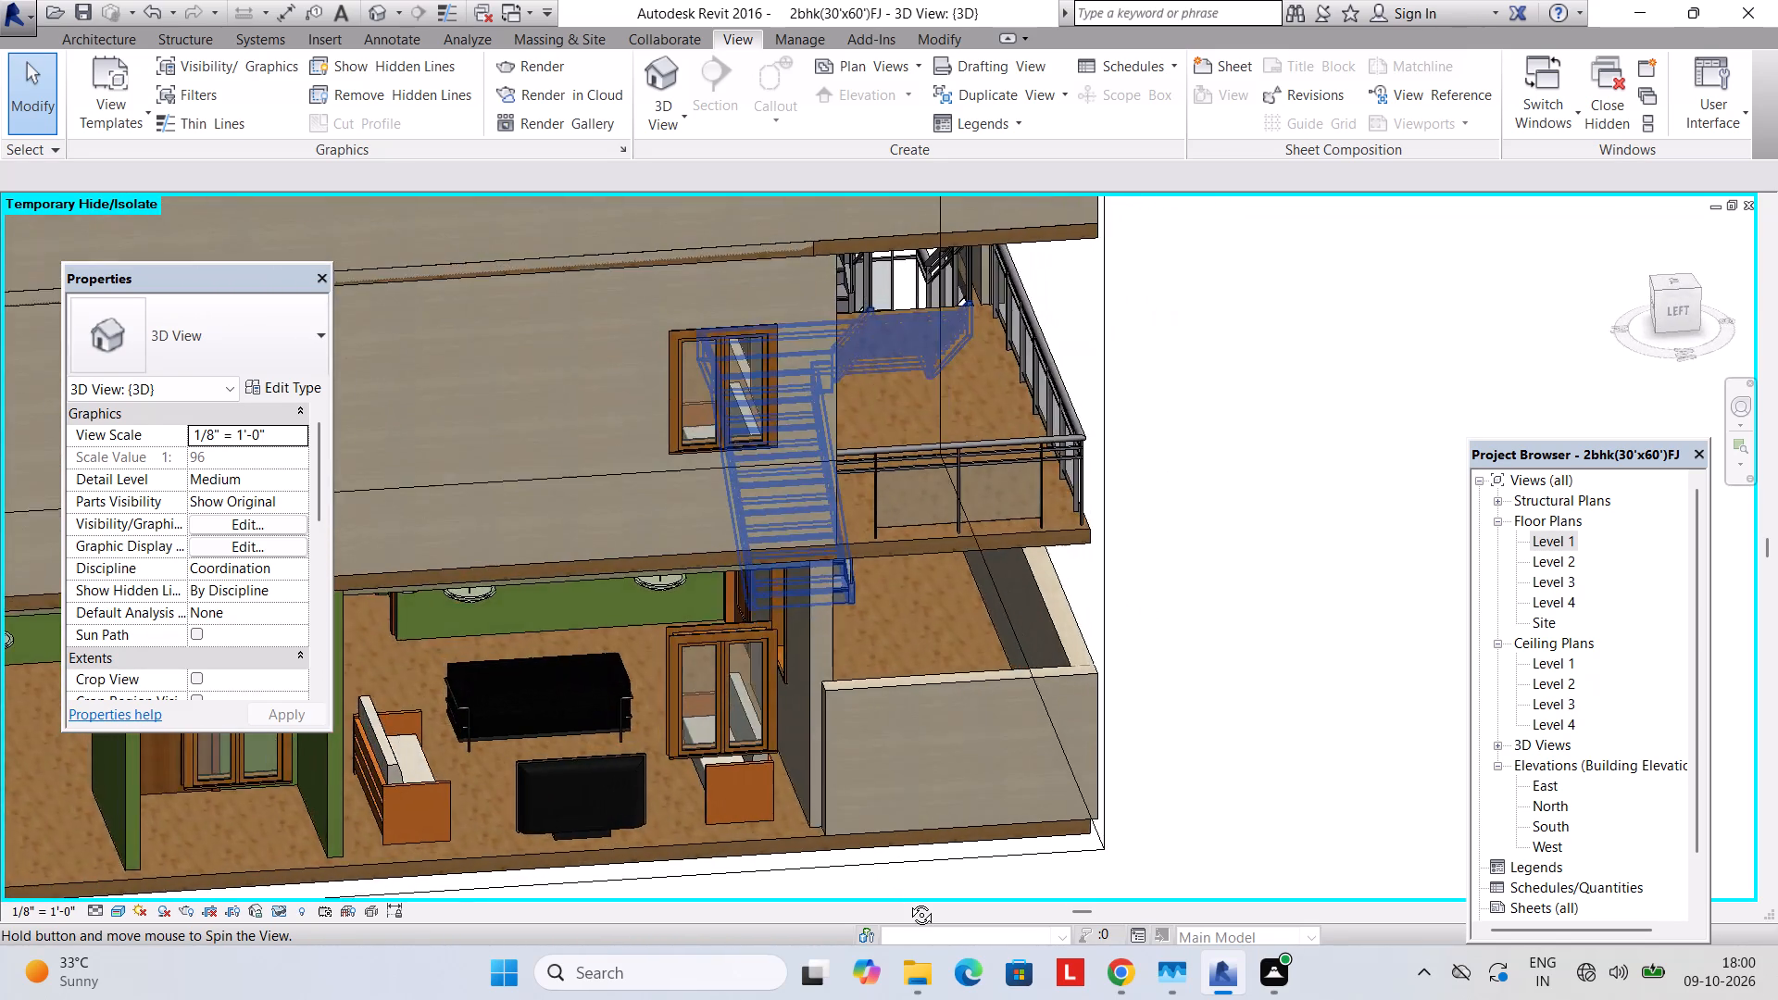
middle_click_drag(908, 901, 850, 795)
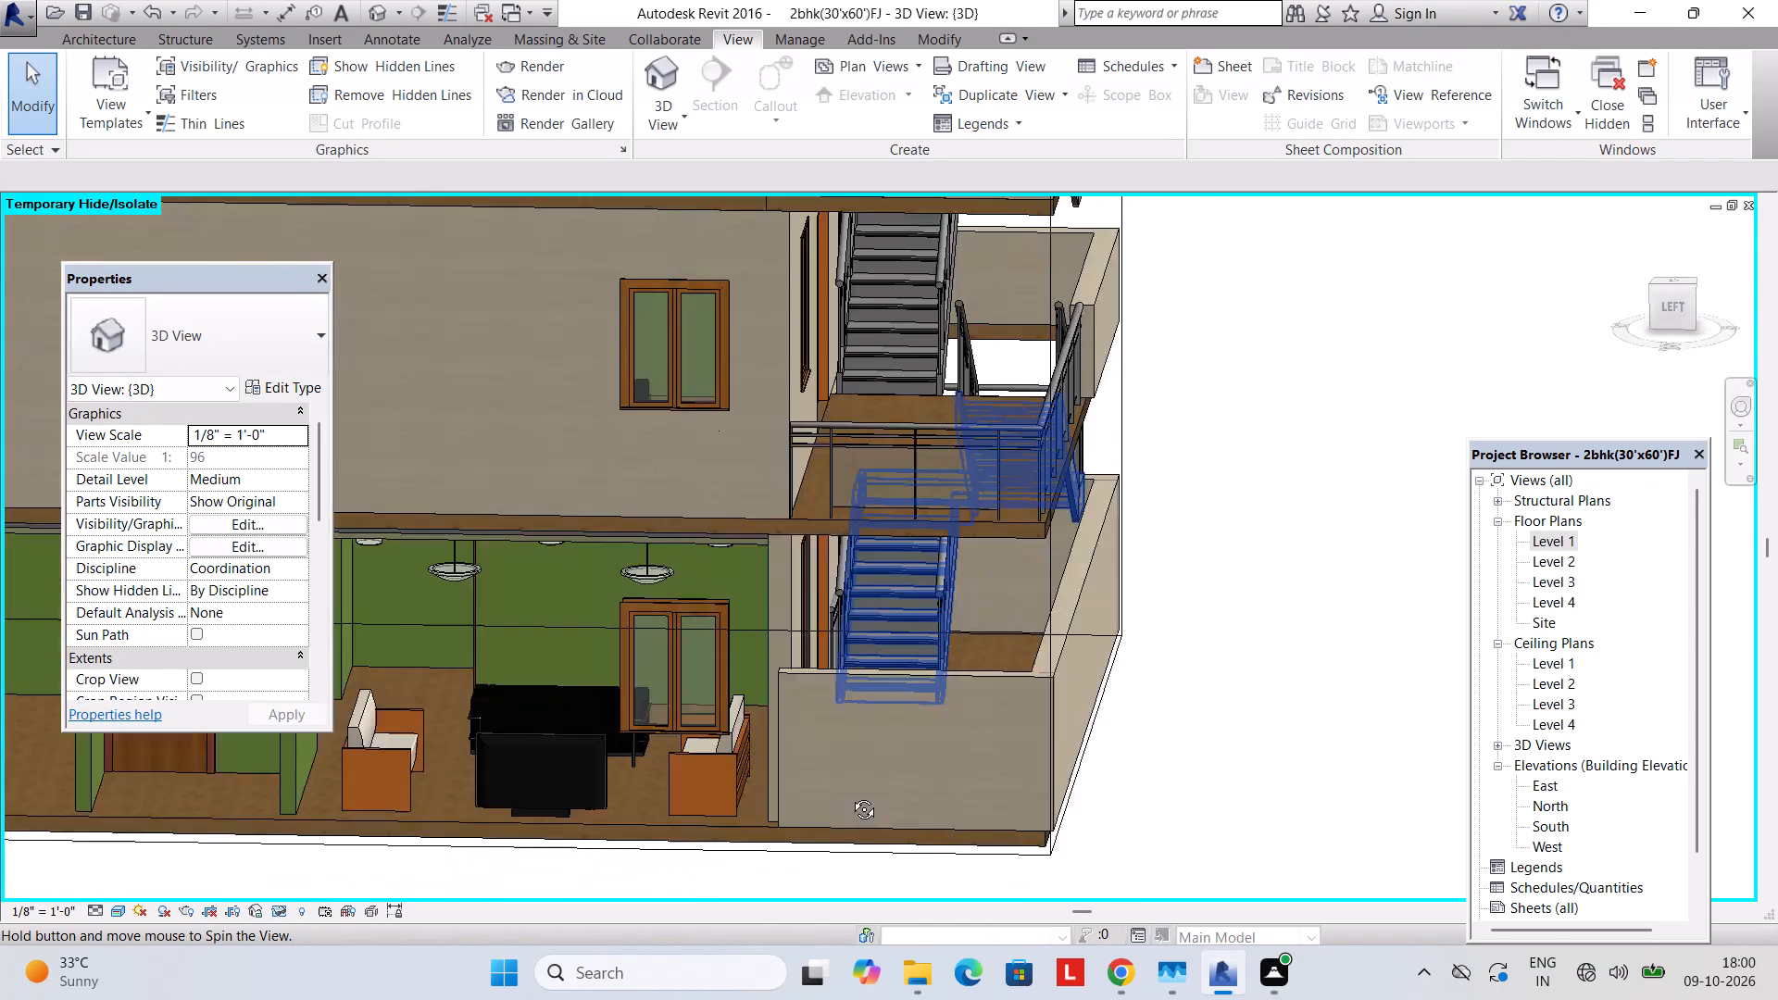
middle_click_drag(850, 795, 880, 874)
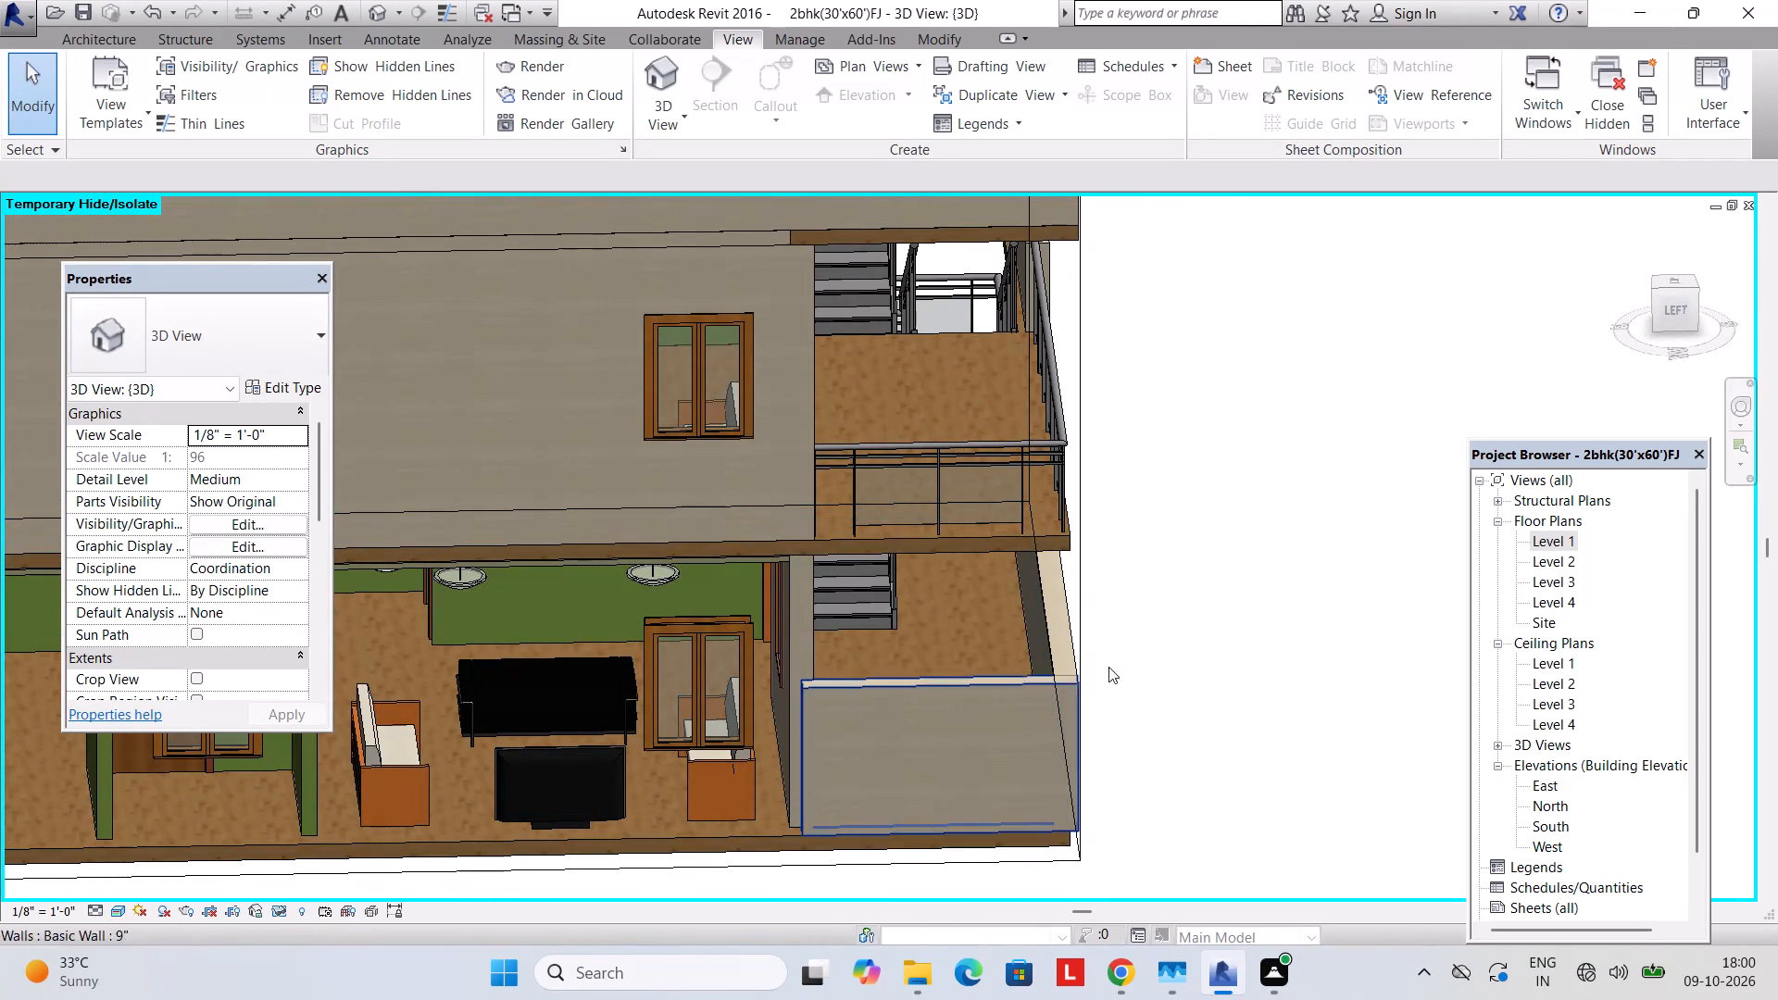
Create a camera view from the Level 1 floor plan, with its eye beside the living room's upper sofa and its target at the TV.
double_click(1551, 541)
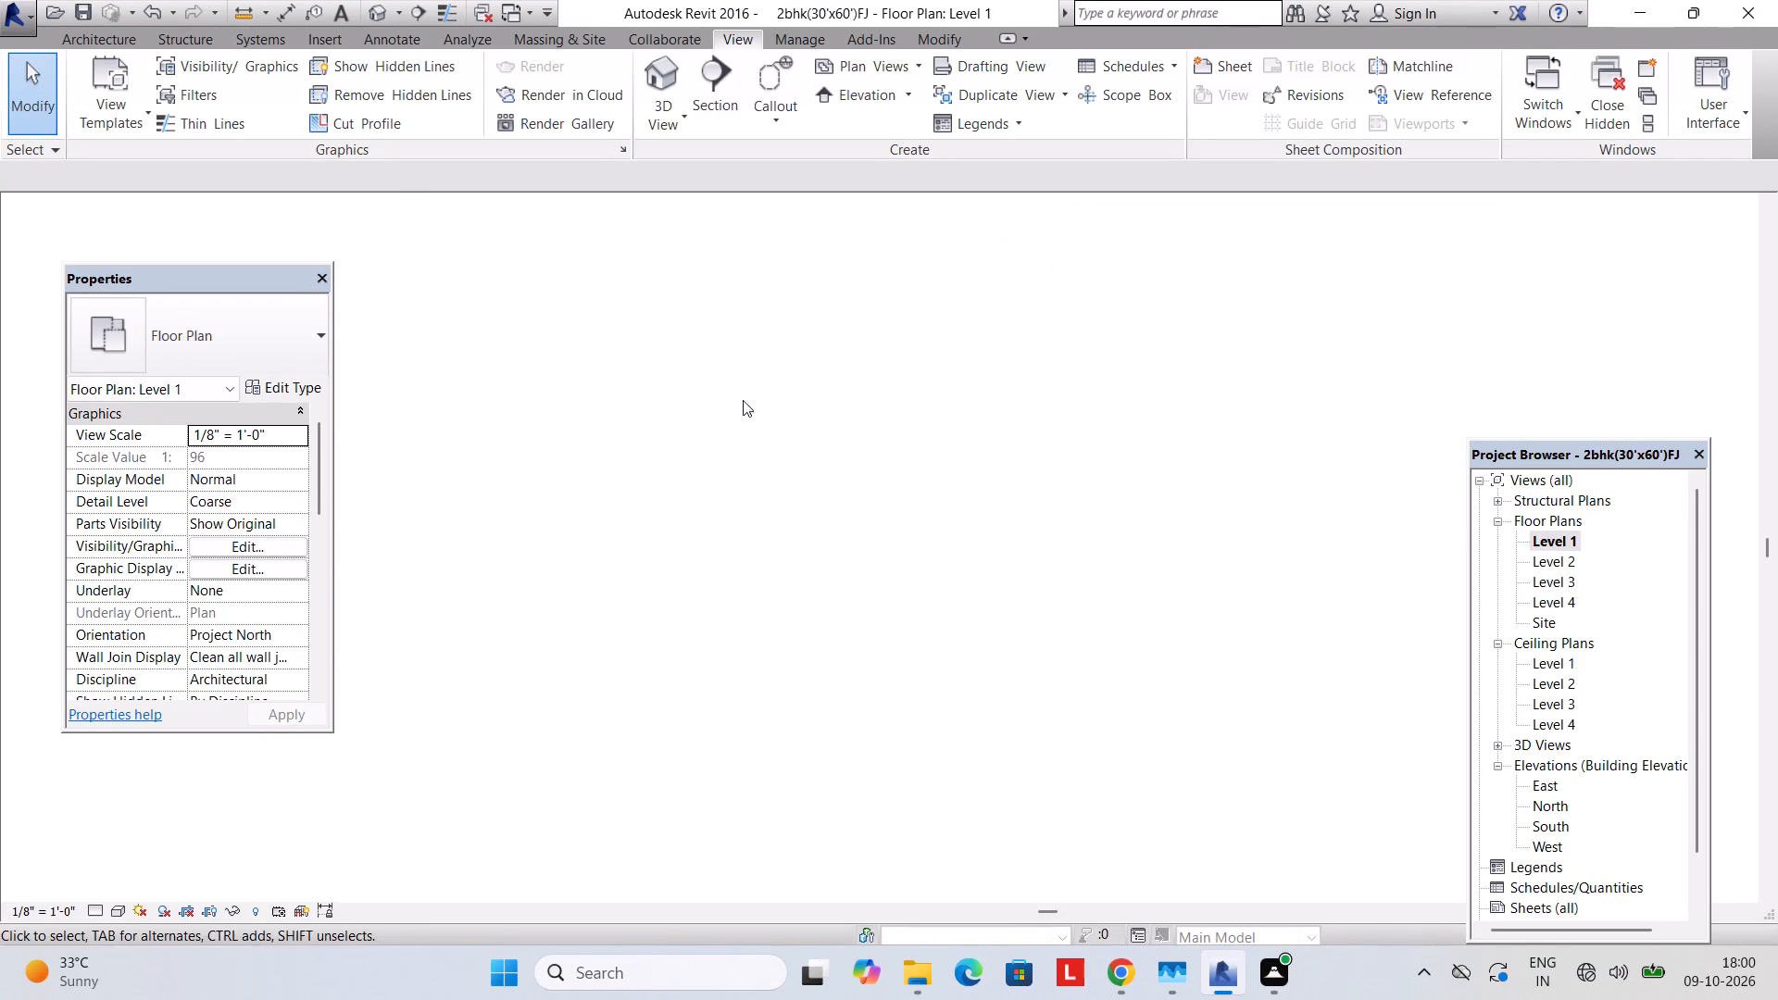
left_click(649, 115)
left_click(681, 211)
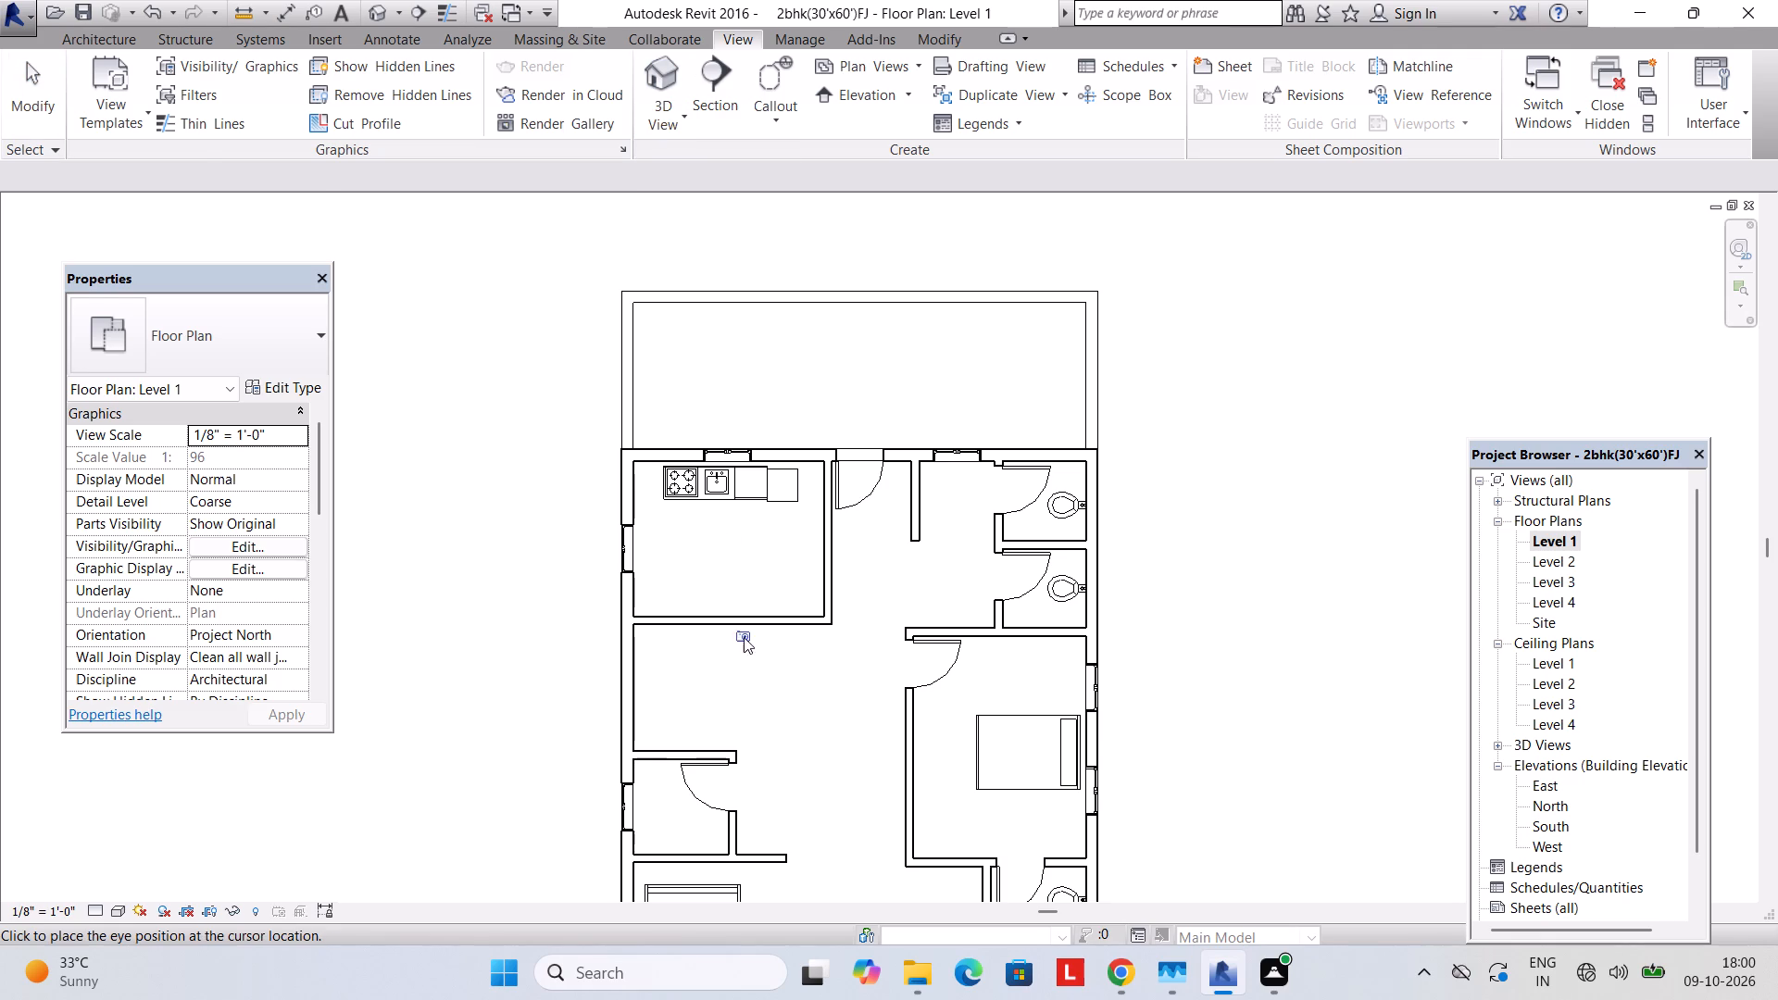
scroll(744, 629, "down", 4)
middle_click_drag(757, 643, 741, 477)
middle_click_drag(761, 753, 752, 690)
scroll(741, 657, "up", 5)
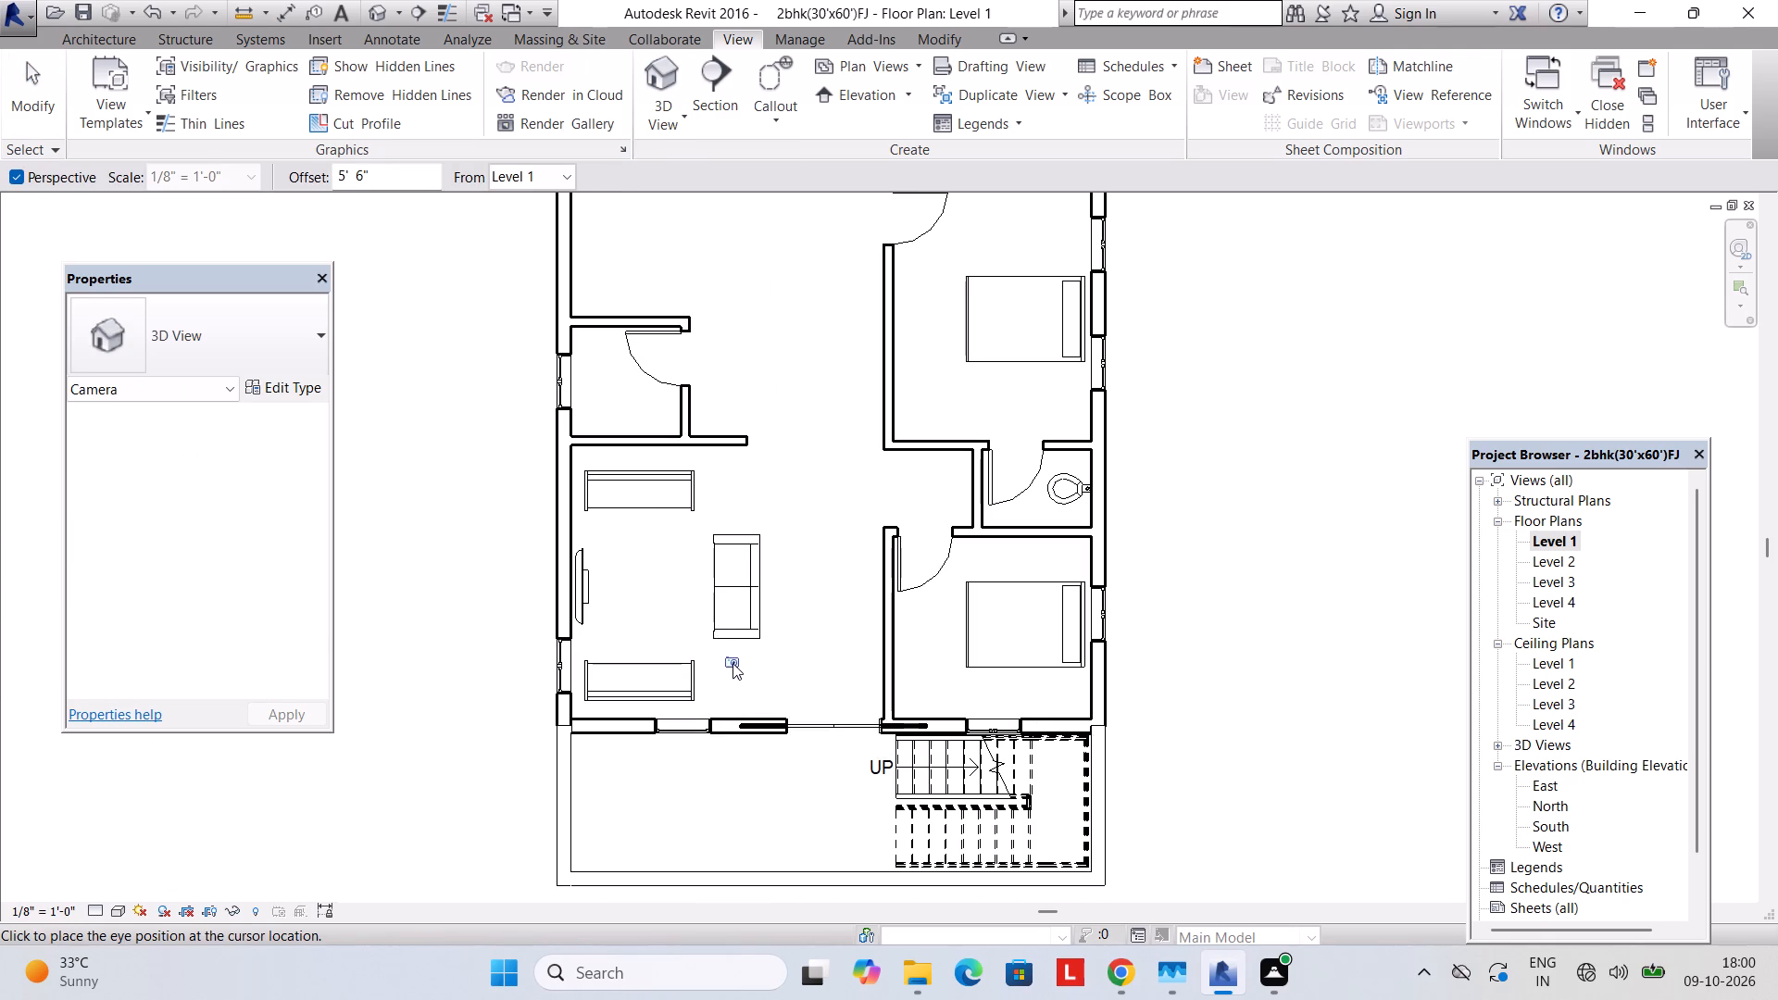
left_click(718, 507)
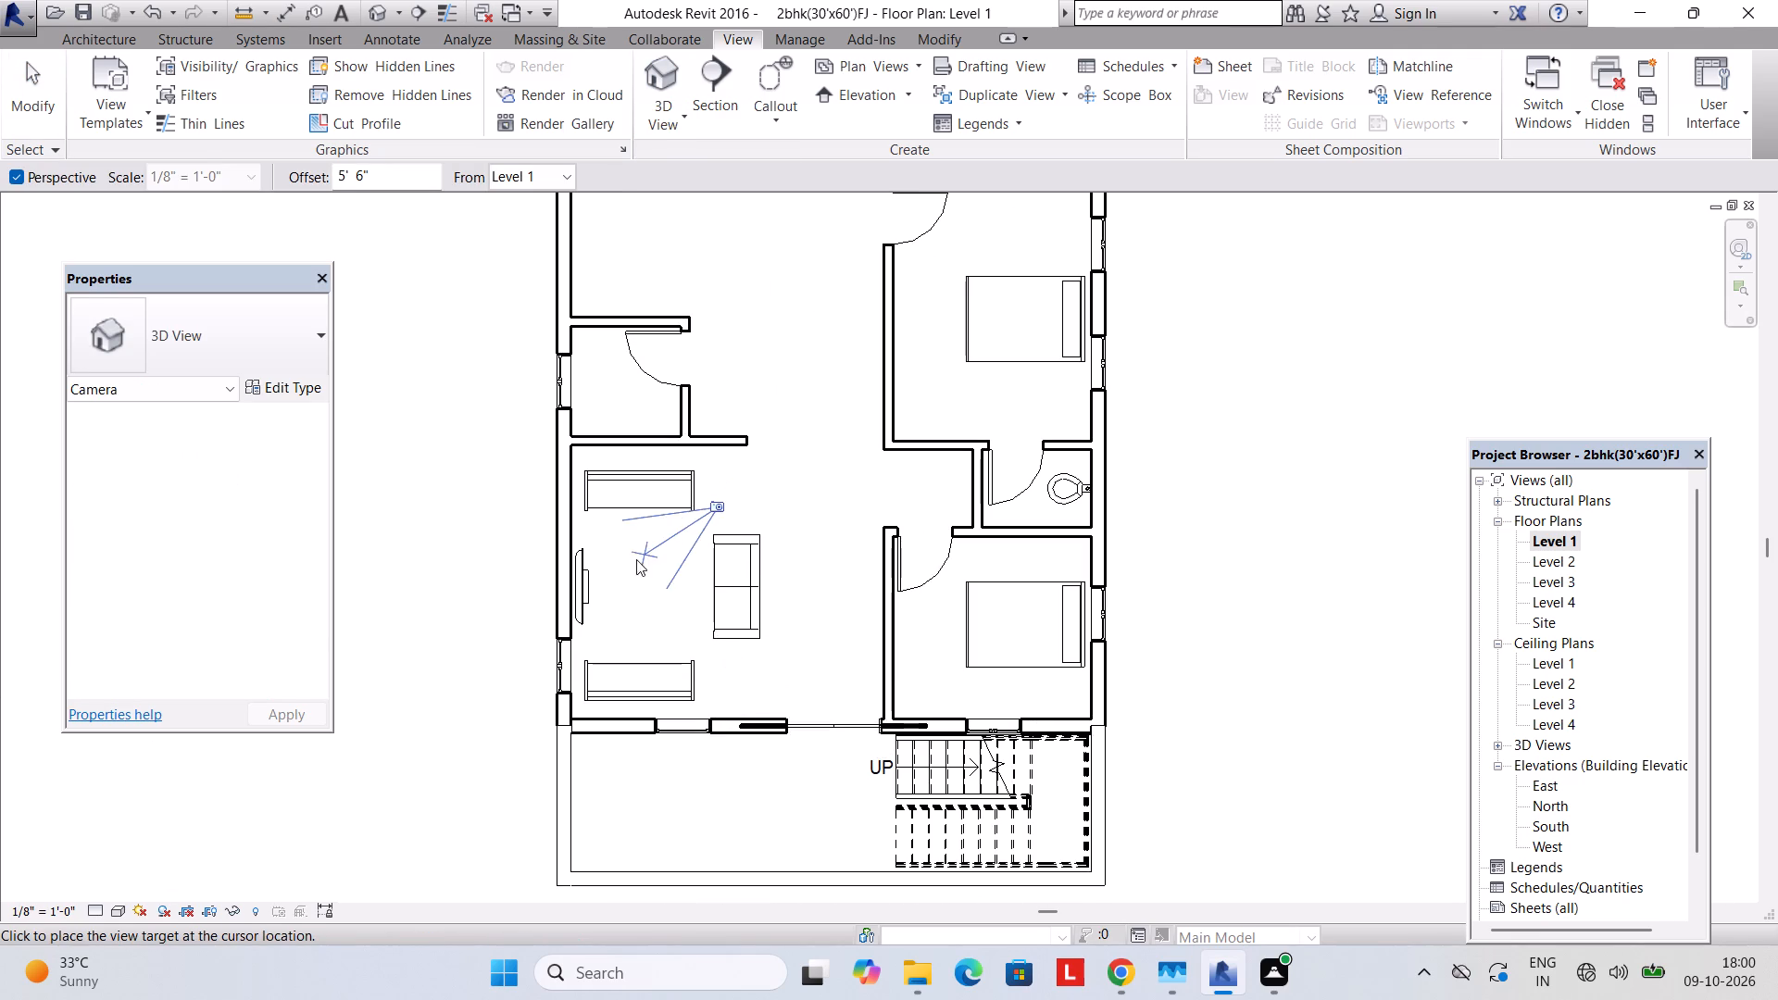
left_click(582, 594)
Resize the camera view's crop region to frame the sofa, TV, lower window and more floor, trimming off the ceiling.
scroll(910, 629, "down", 6)
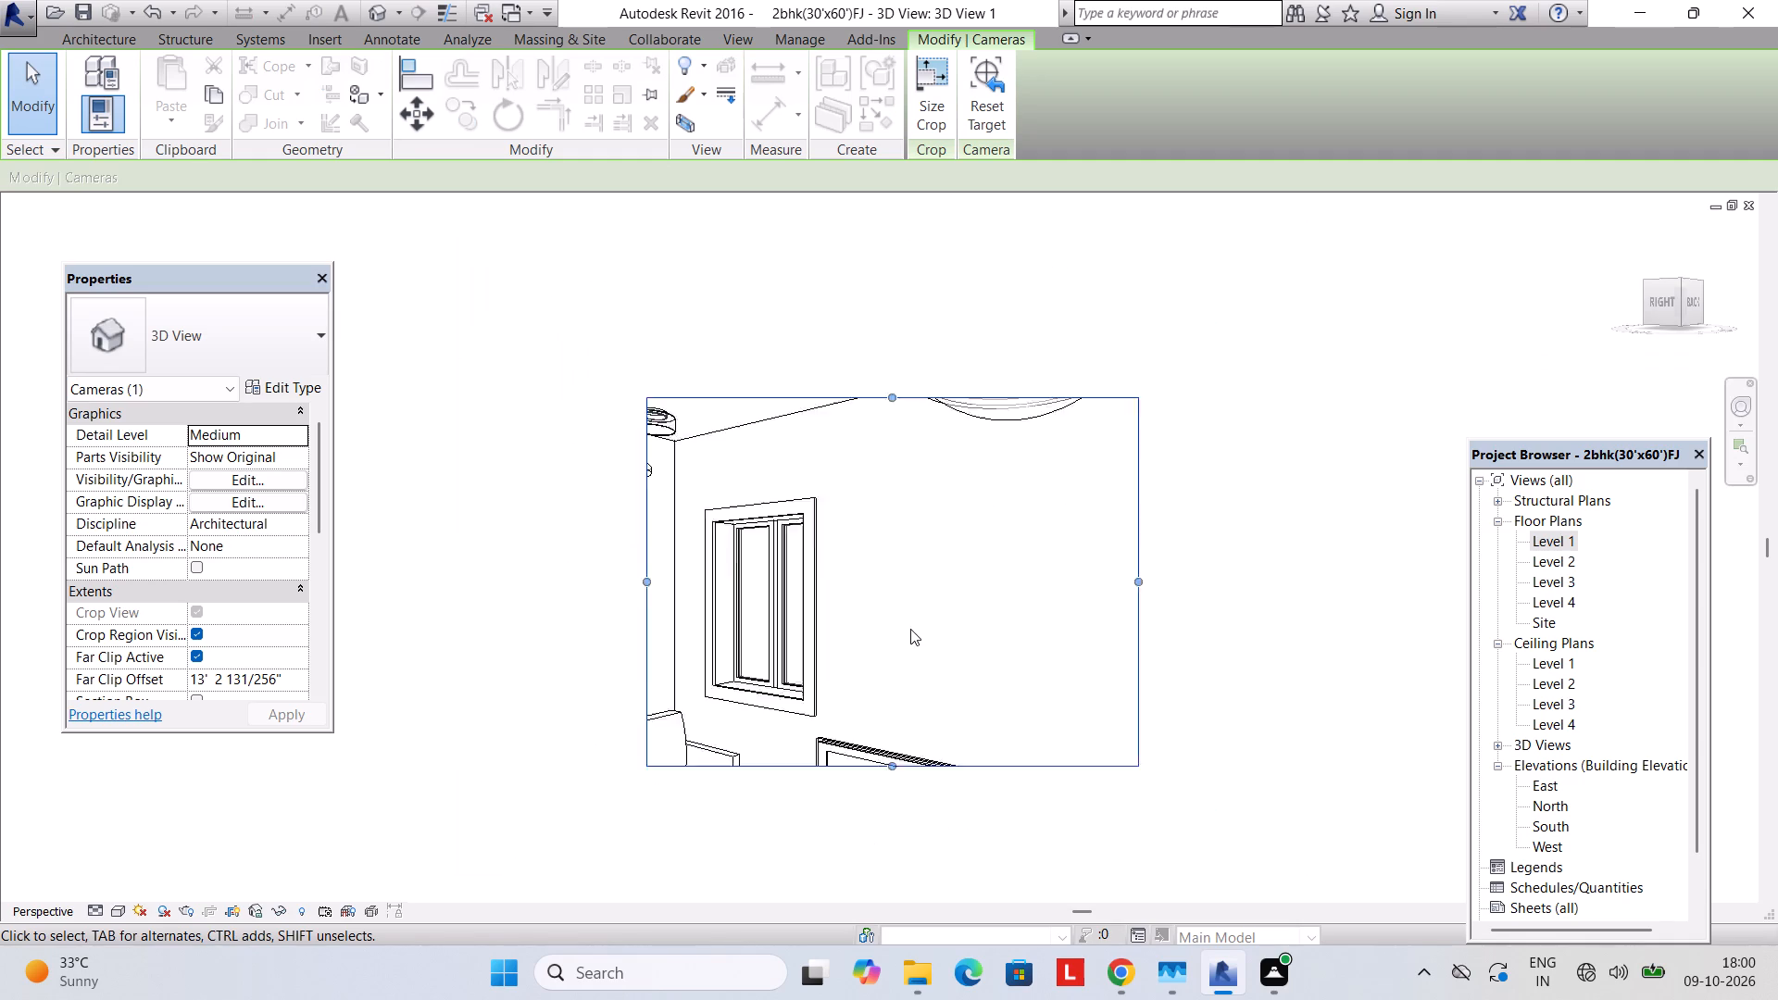
scroll(910, 629, "down", 1)
left_click_drag(1054, 591, 1123, 598)
left_click_drag(933, 719, 922, 804)
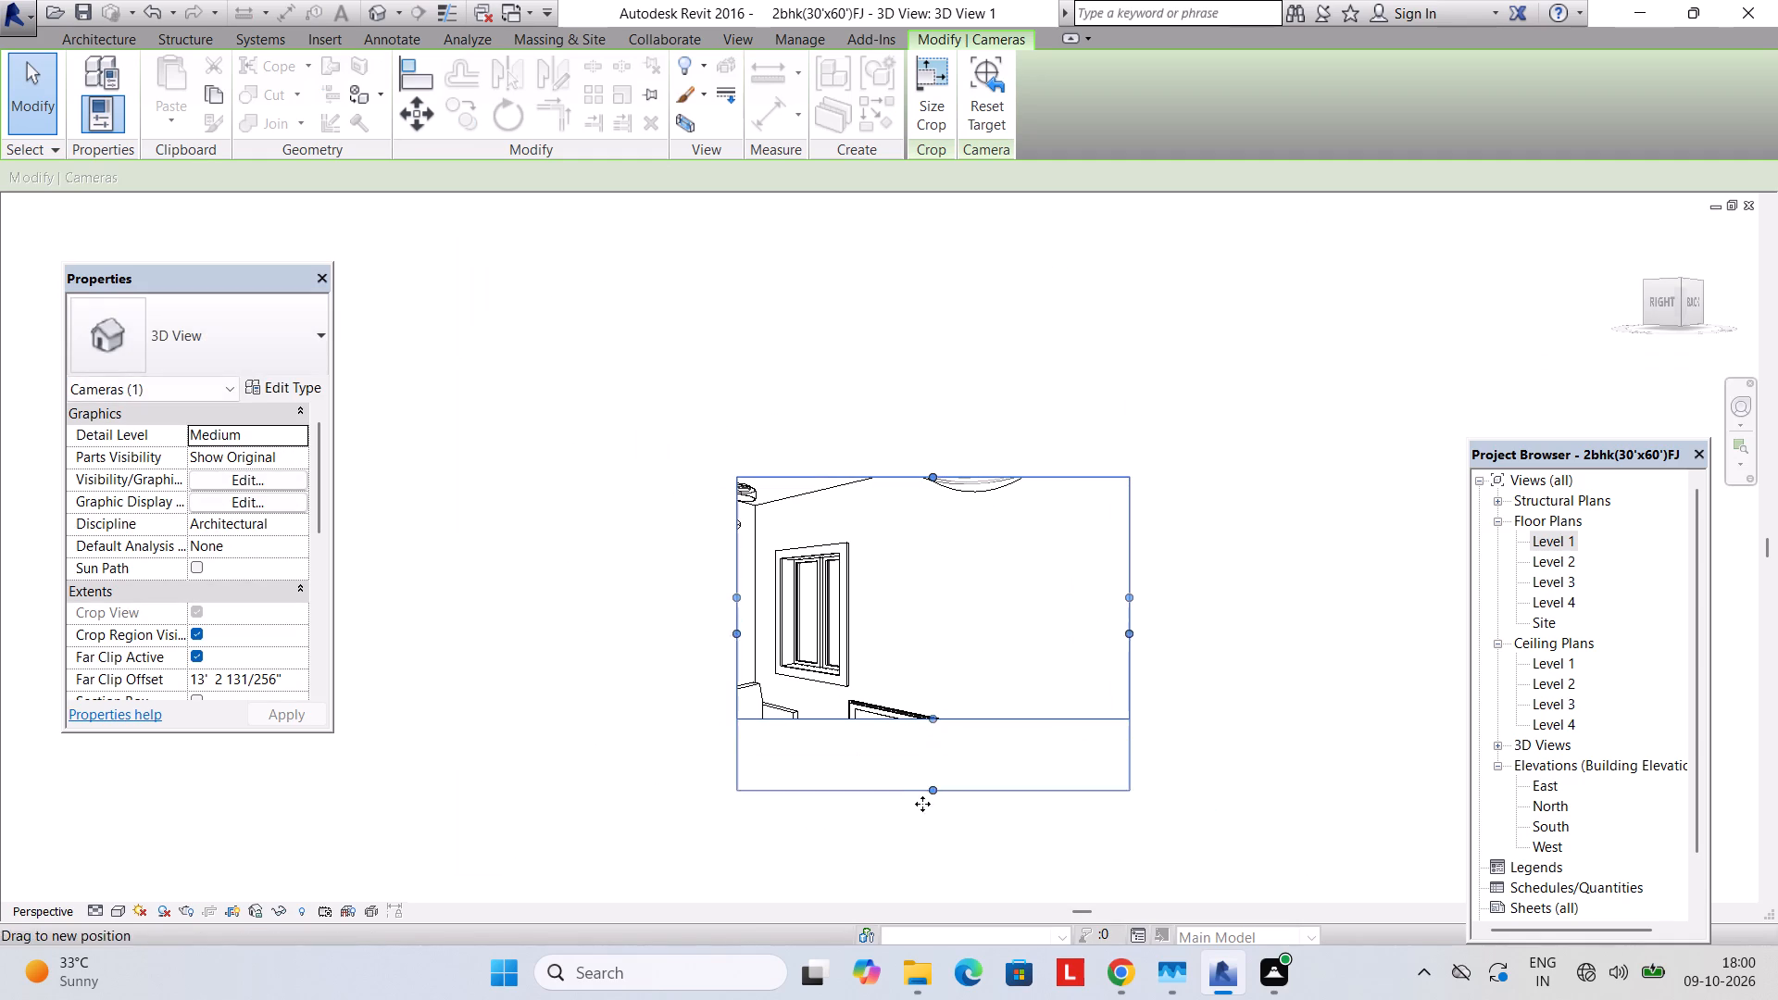
left_click_drag(922, 804, 922, 807)
scroll(930, 751, "down", 1)
middle_click_drag(930, 751, 908, 678)
left_click_drag(1082, 581, 1104, 579)
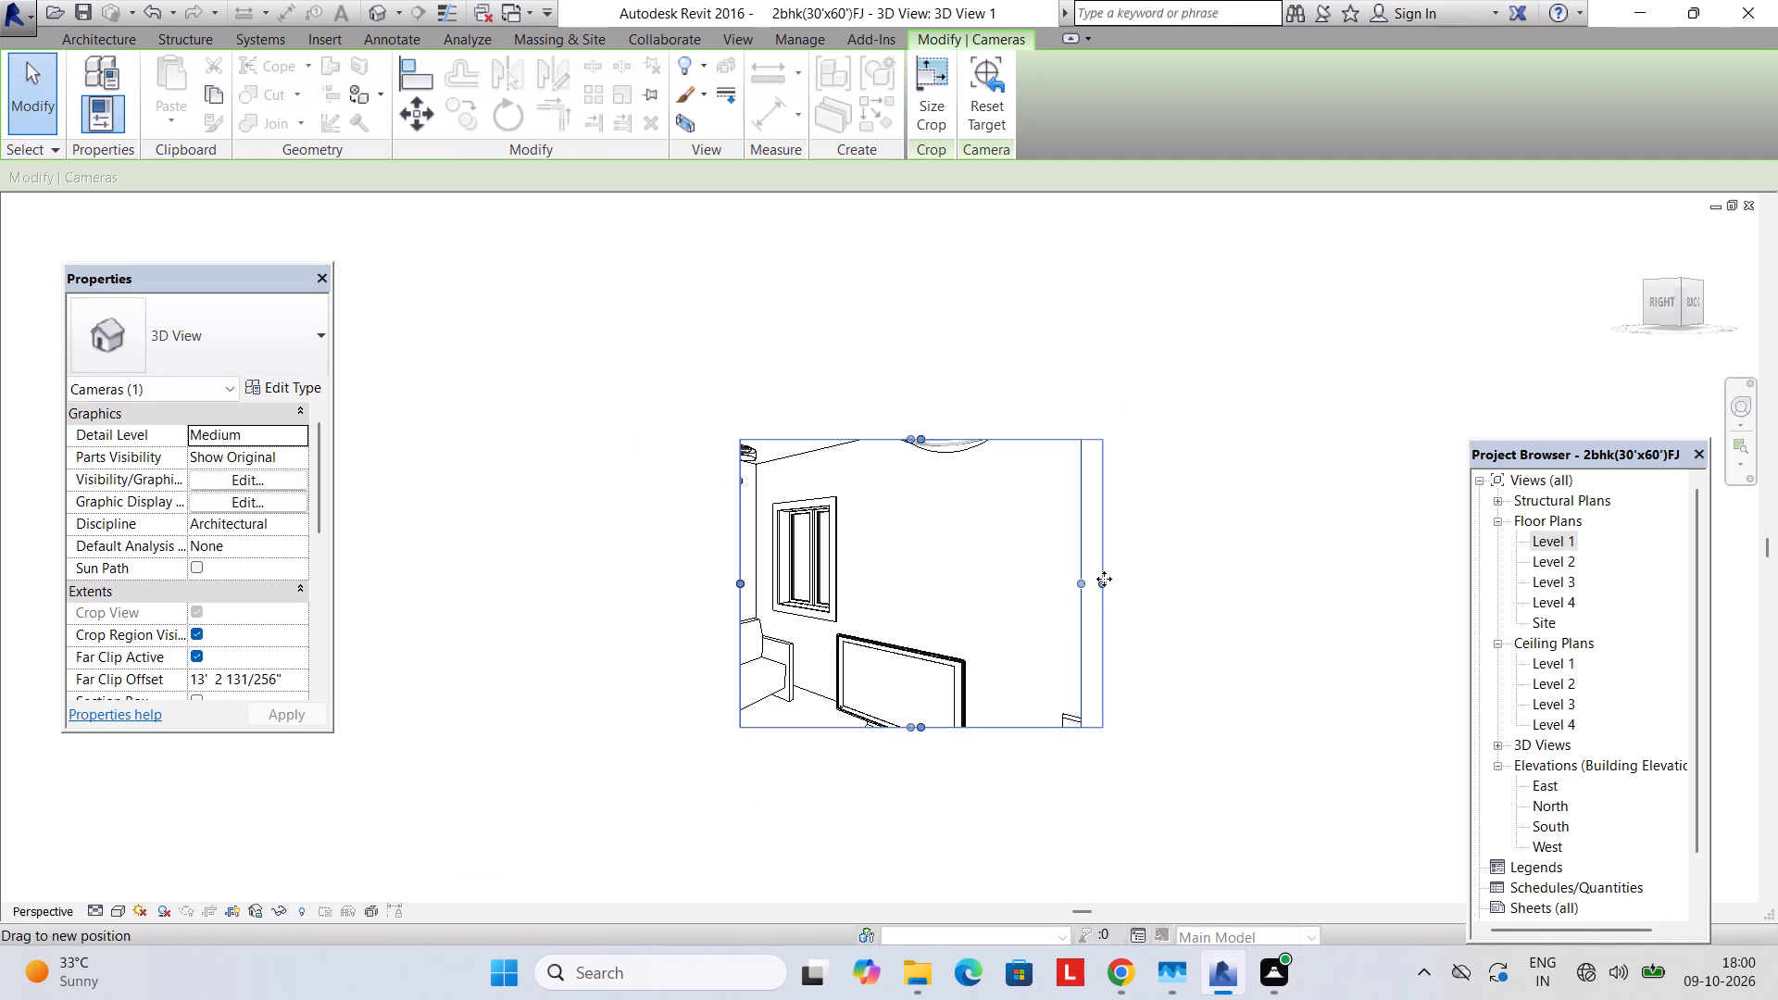
left_click_drag(1104, 579, 1107, 579)
left_click_drag(927, 728, 906, 794)
left_click_drag(739, 619, 628, 639)
left_click_drag(862, 431, 868, 505)
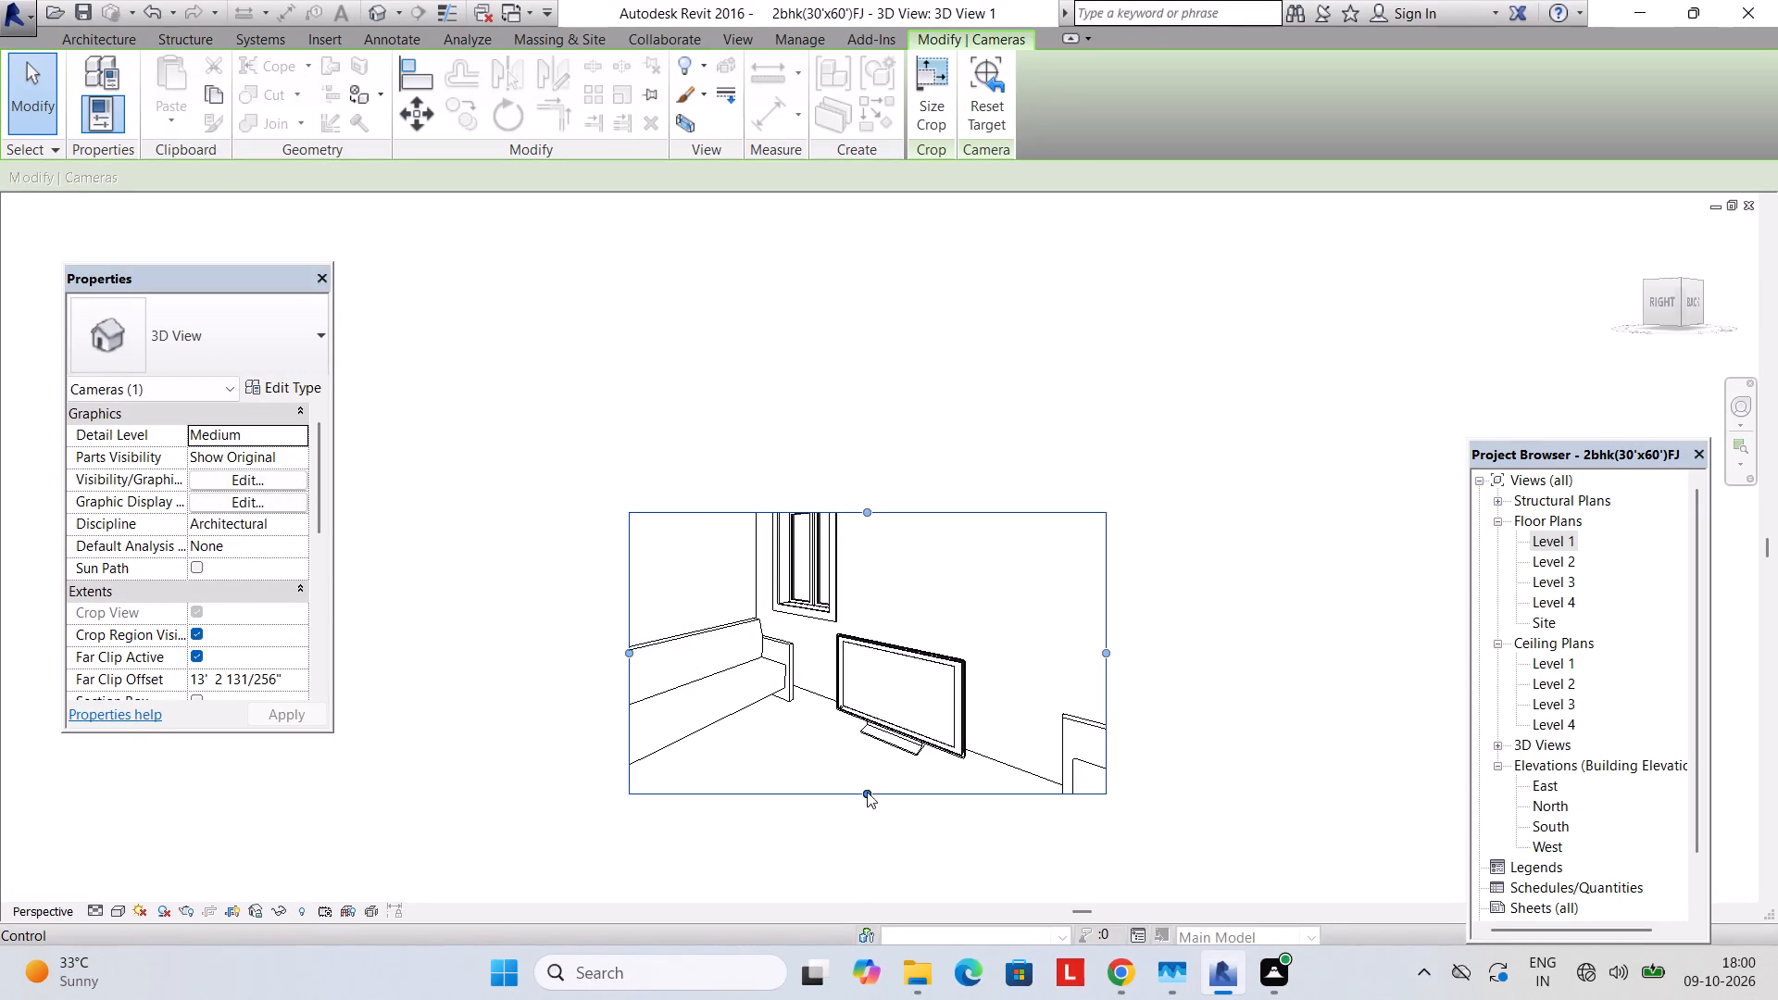
left_click_drag(865, 787, 886, 878)
middle_click_drag(885, 785, 851, 697)
left_click_drag(1072, 608, 1130, 602)
scroll(920, 645, "down", 2)
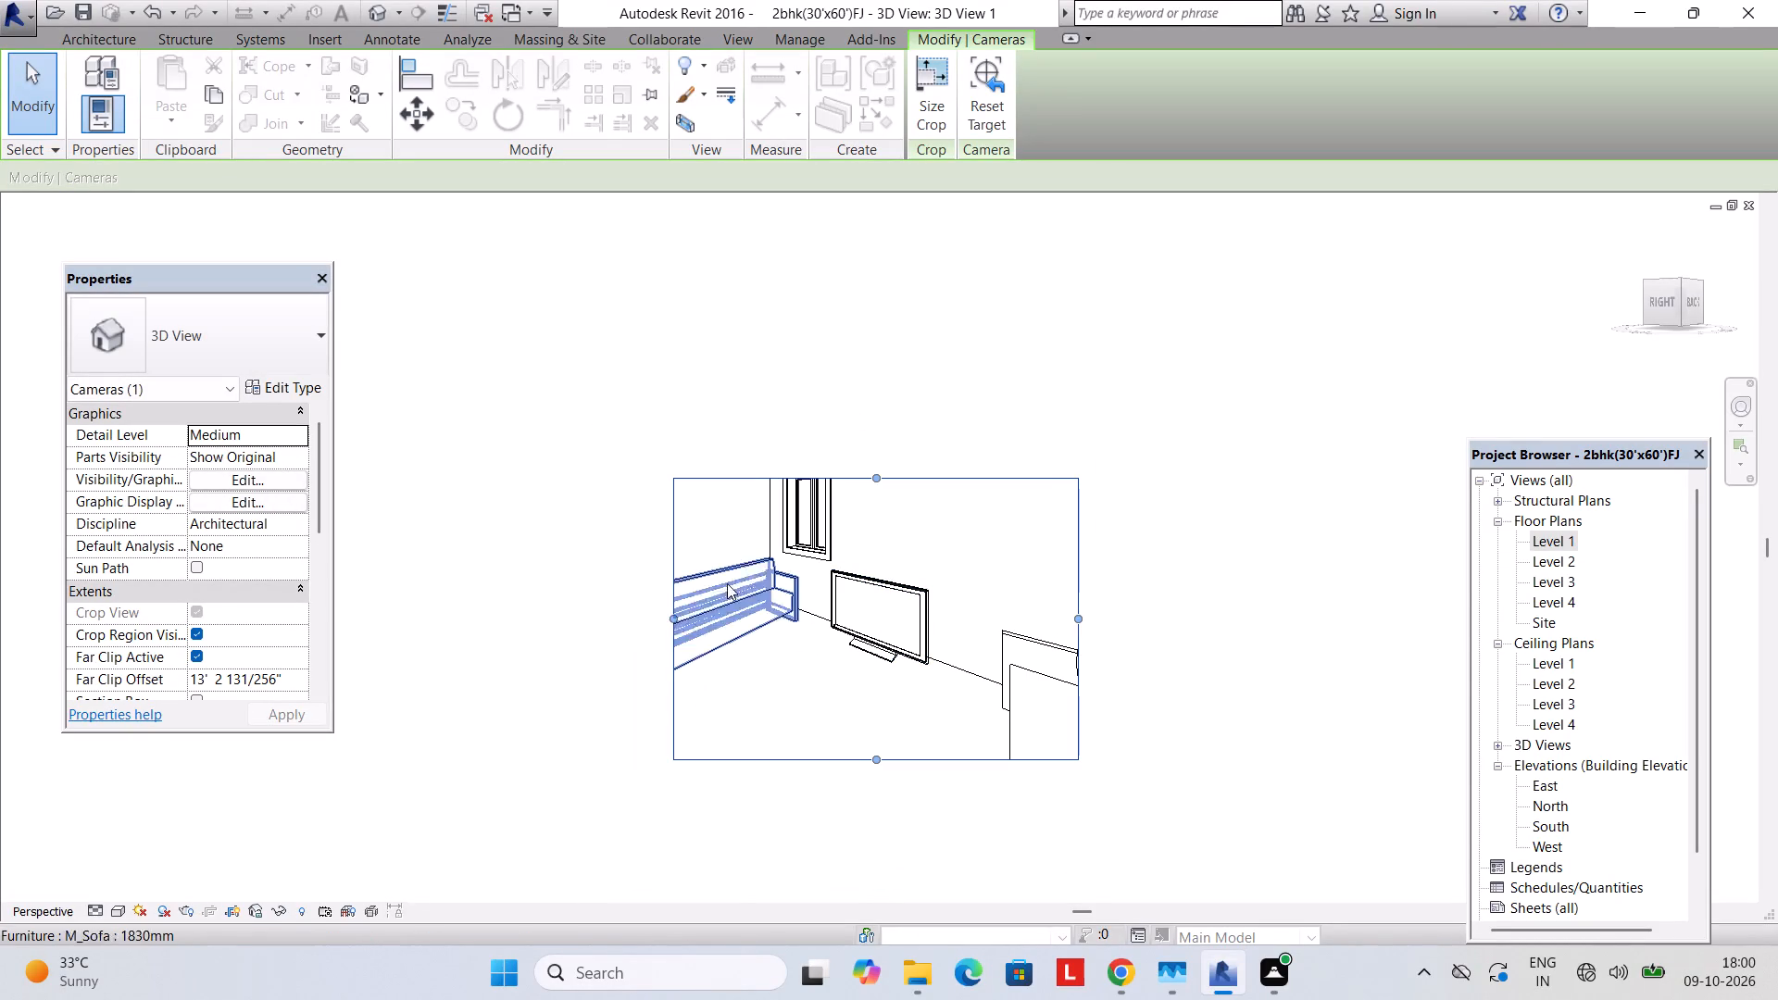
Configure rendering with Medium quality, Printer resolution at 75 DPI and the Interior: Artificial only lighting scheme.
type("RR")
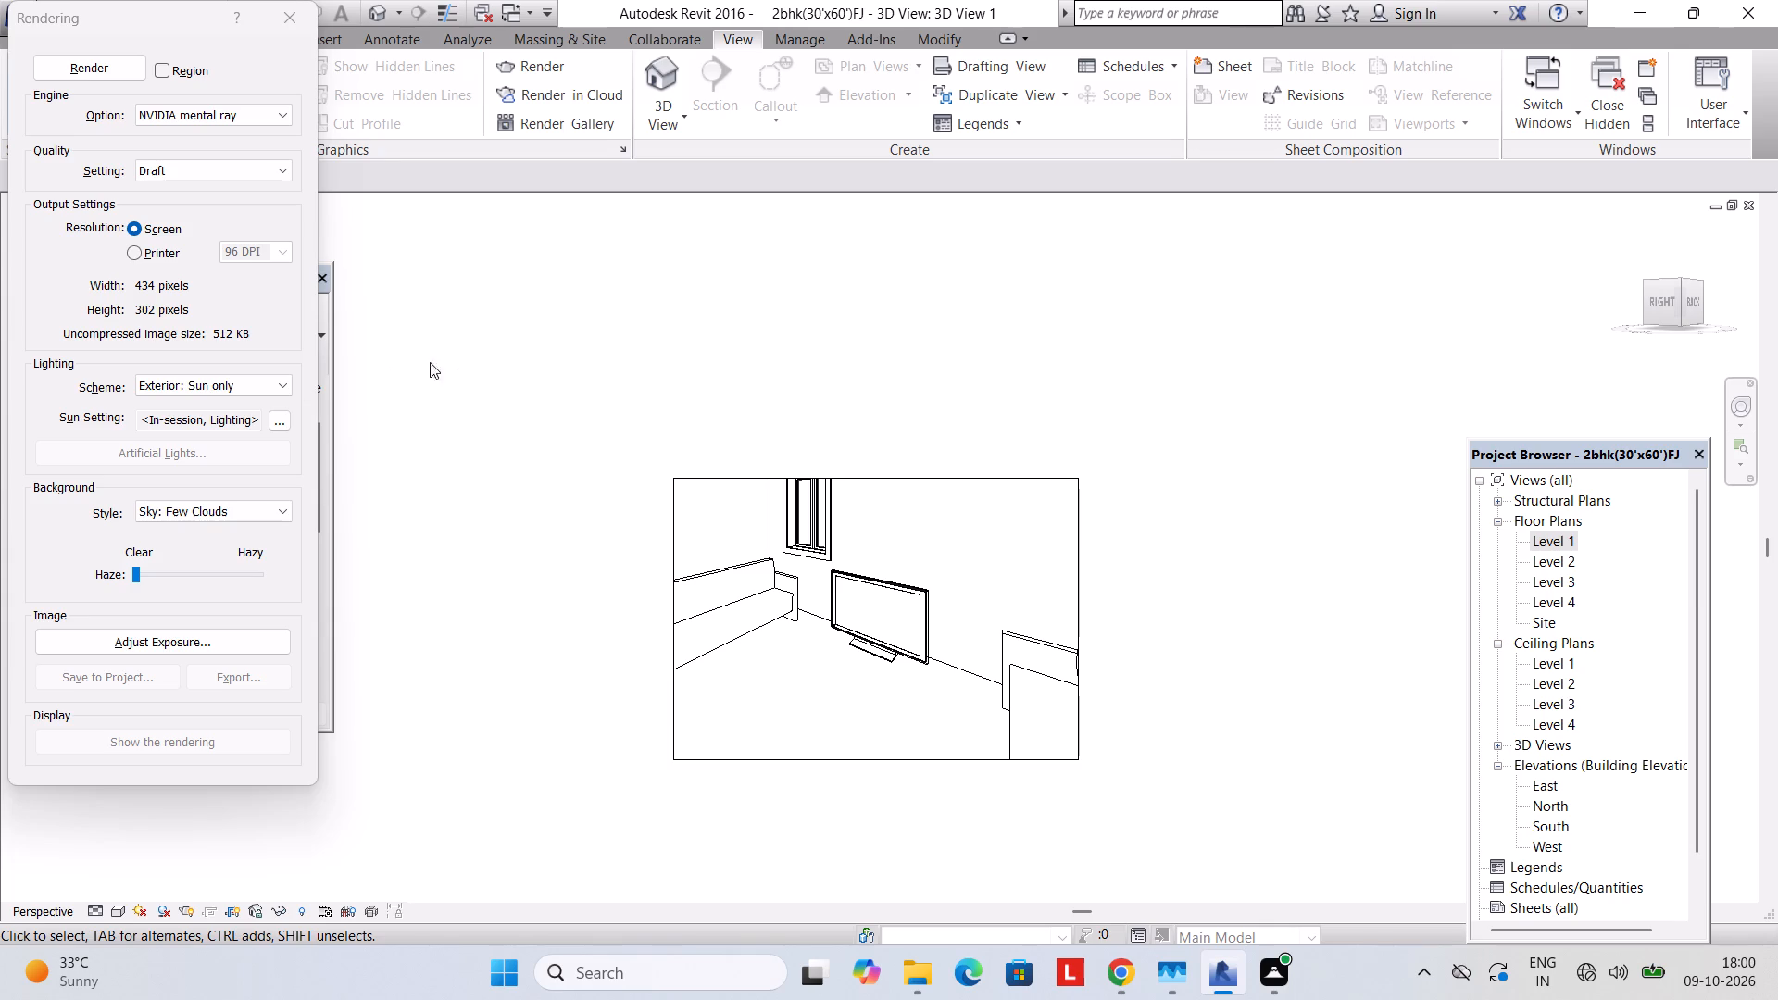
left_click(125, 253)
left_click(130, 249)
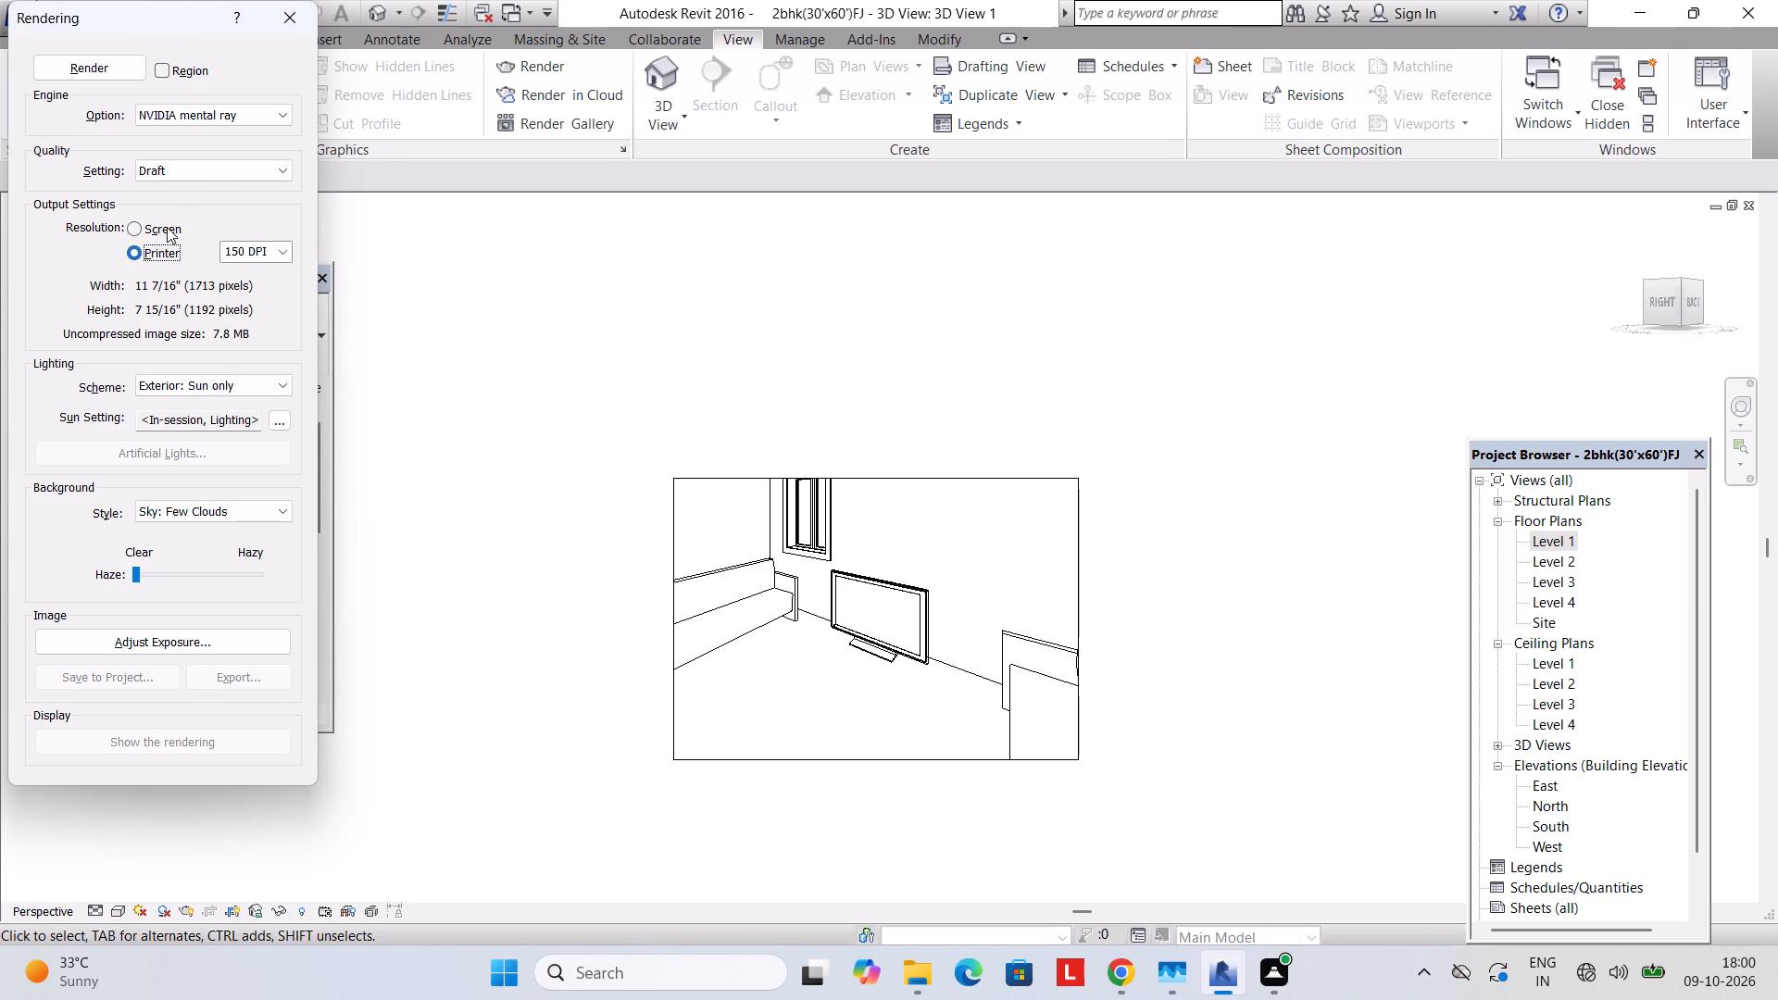
left_click(212, 173)
left_click(212, 205)
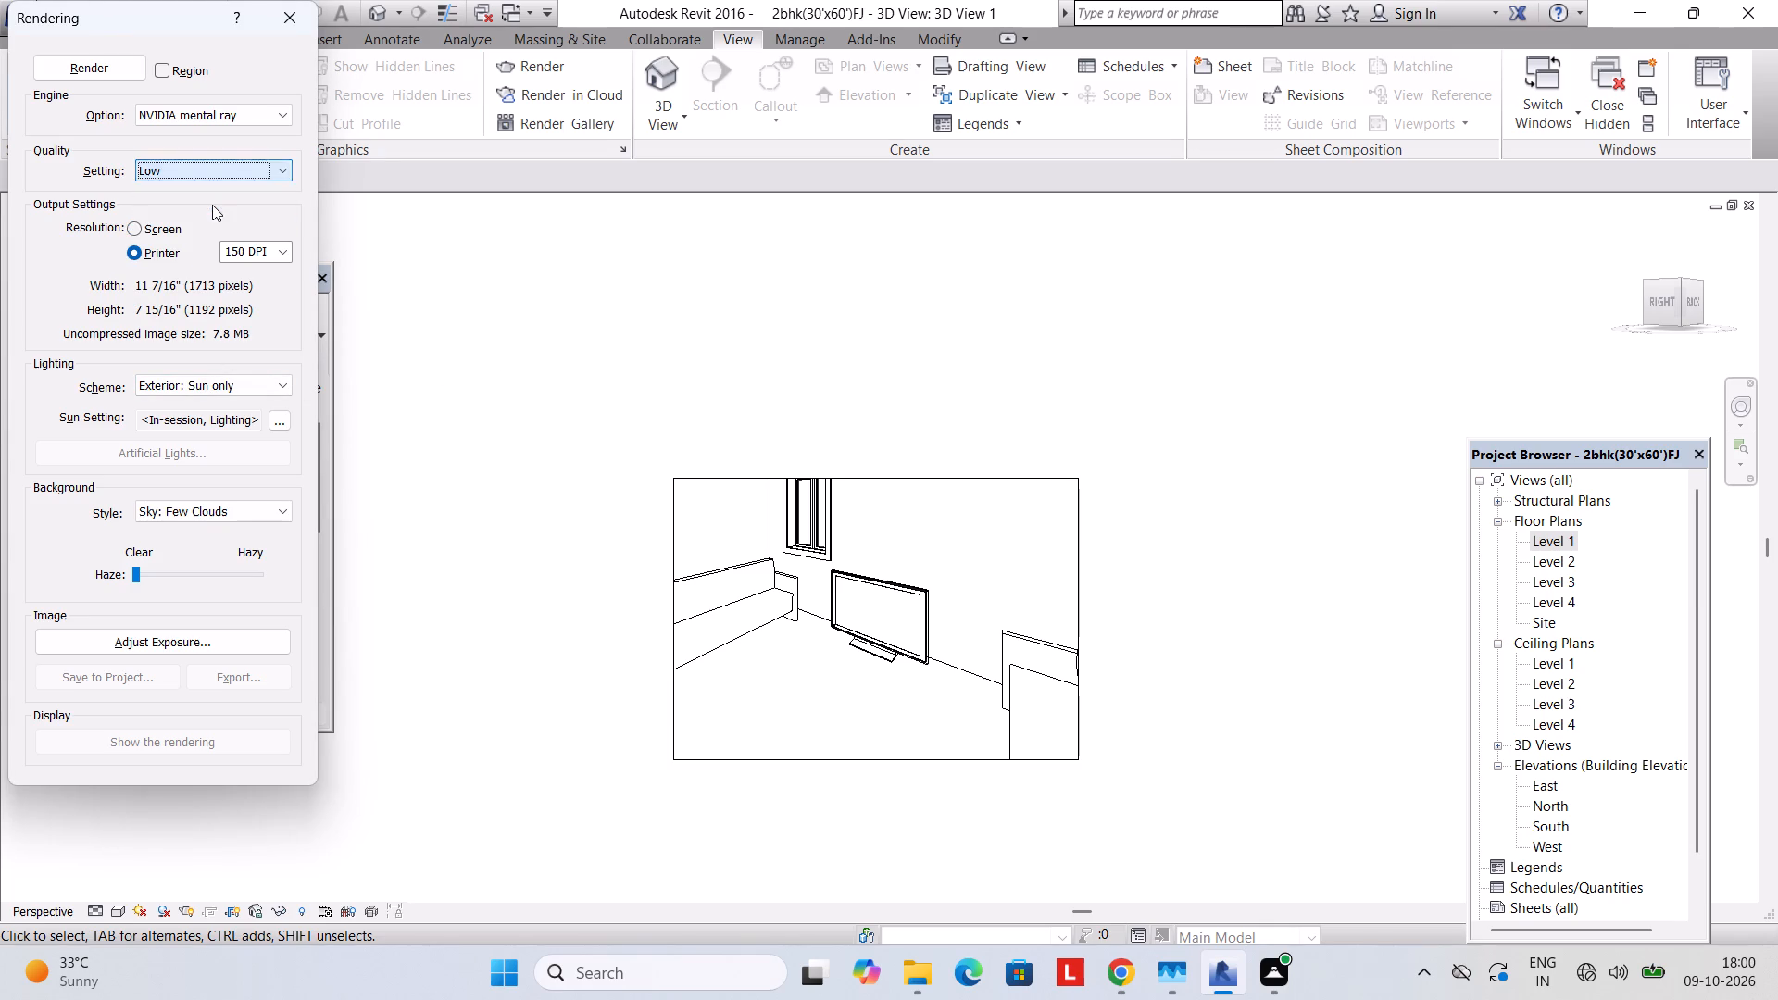
left_click(239, 171)
left_click(222, 223)
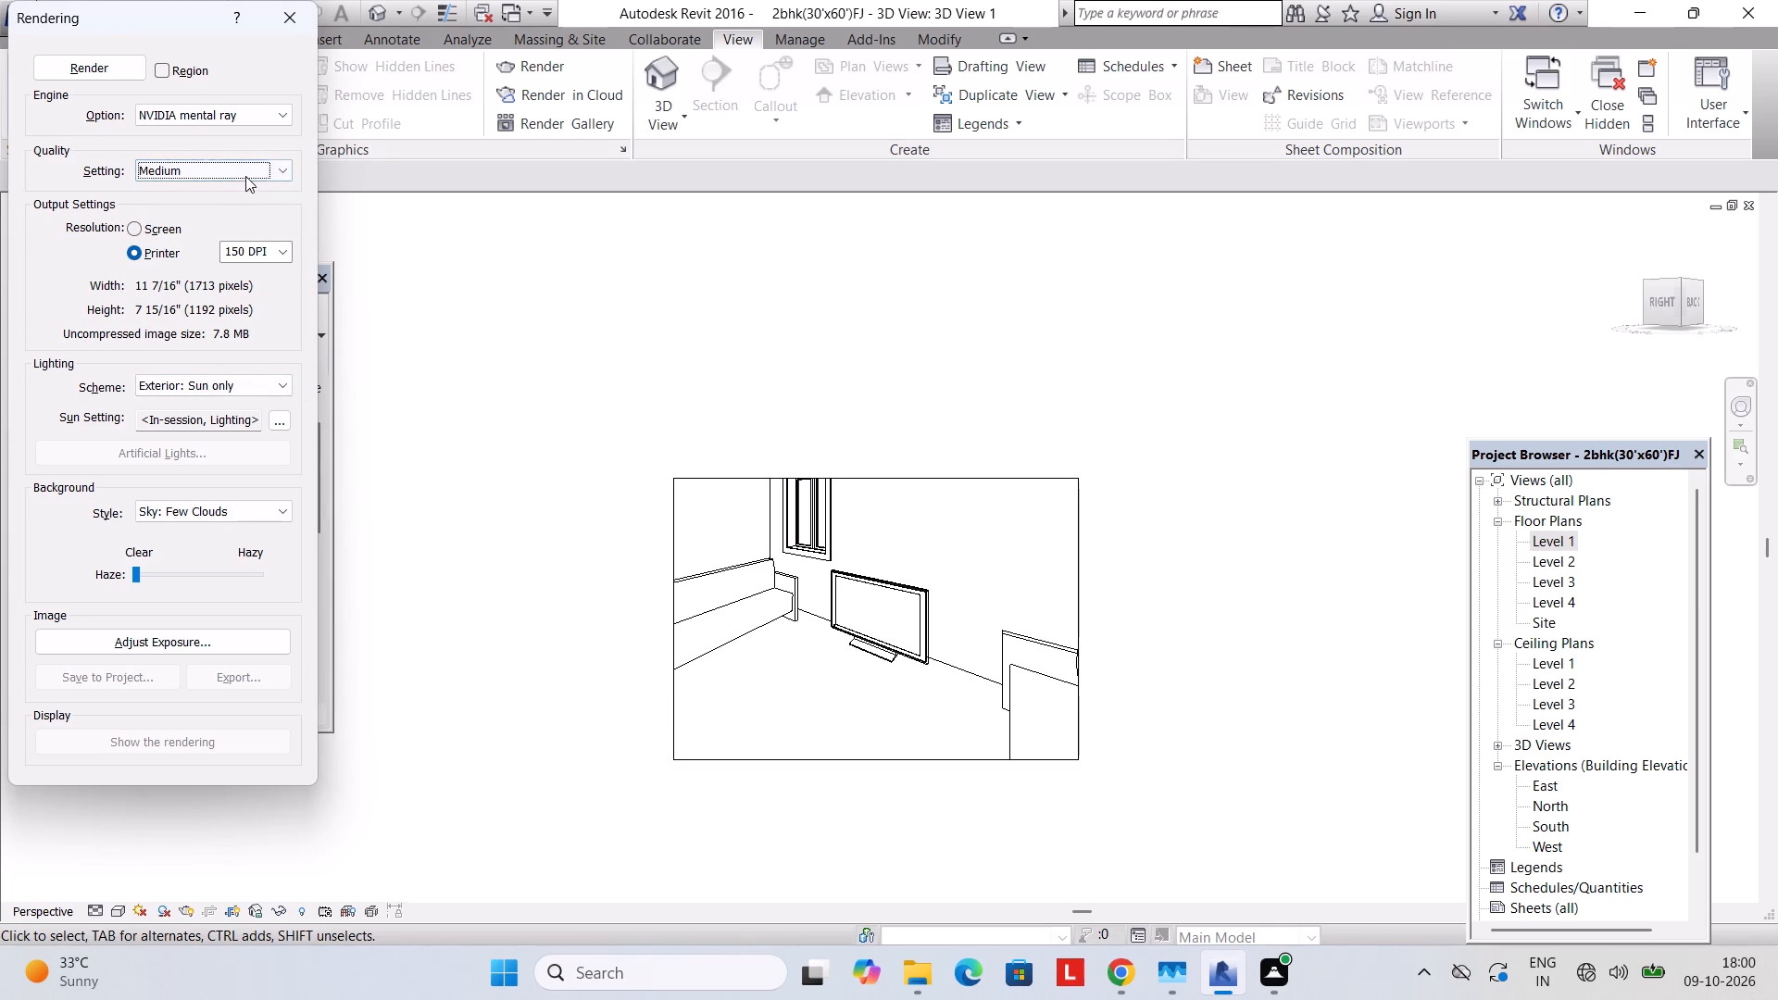
left_click(245, 176)
left_click(209, 231)
left_click(244, 171)
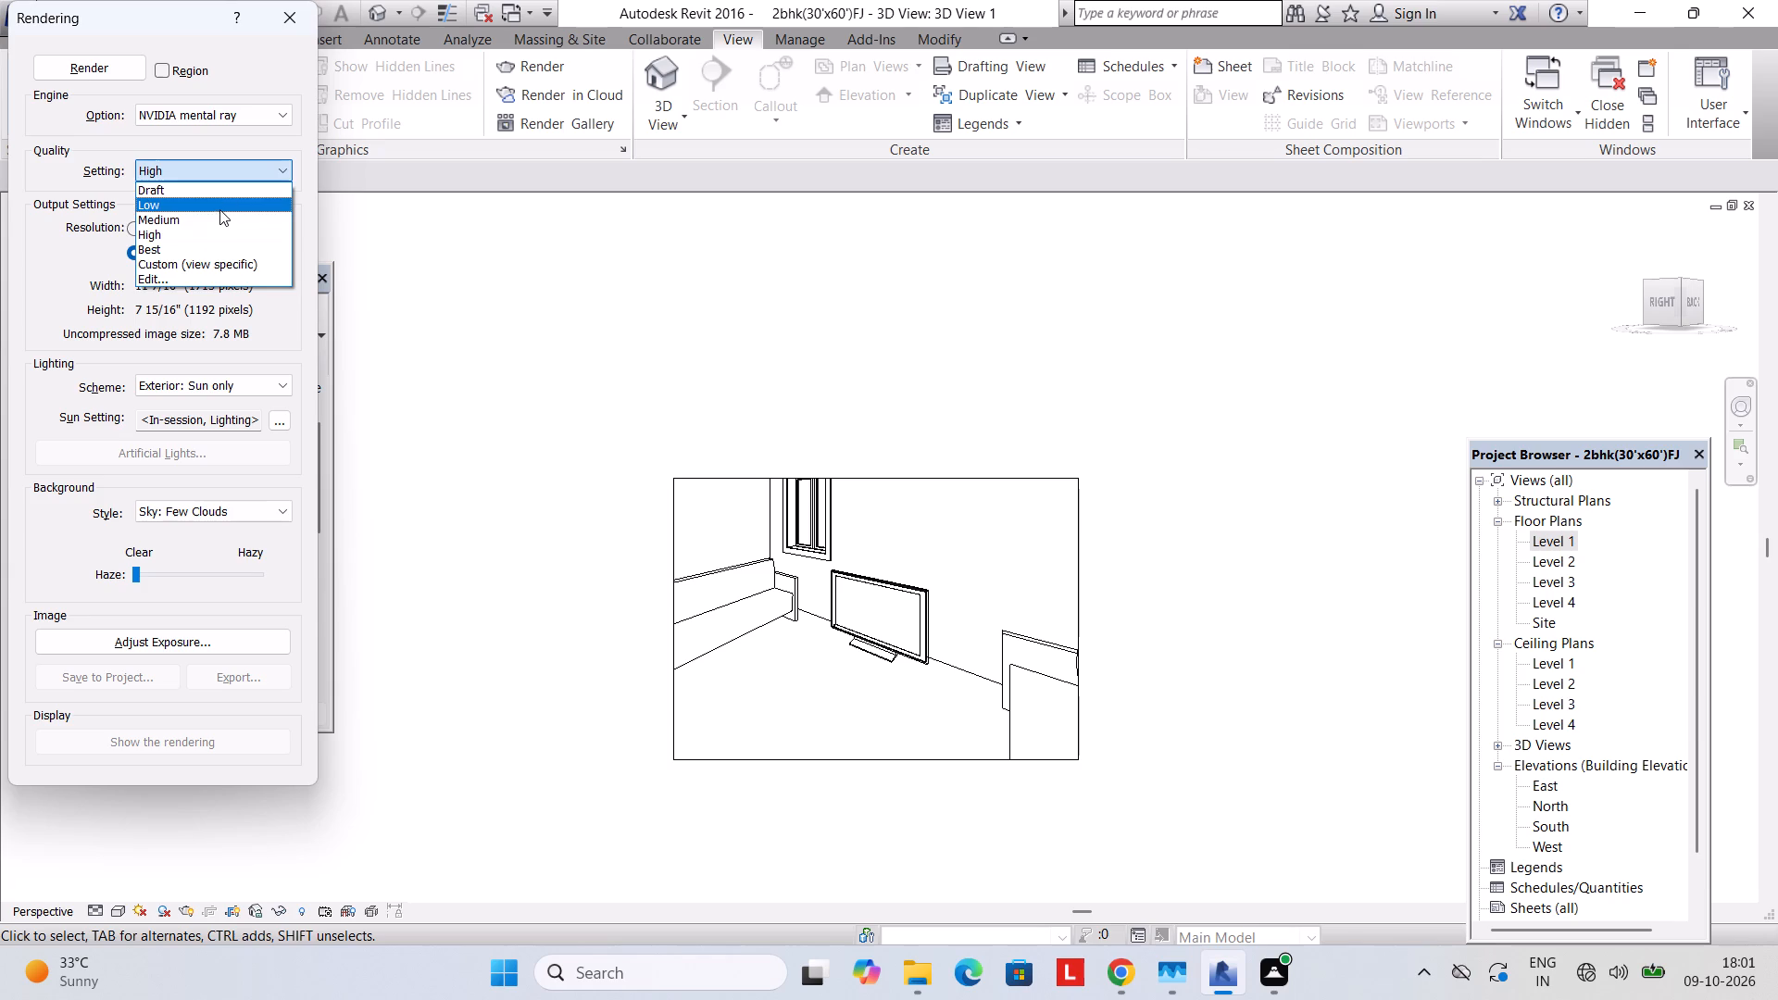
left_click(219, 210)
left_click(231, 389)
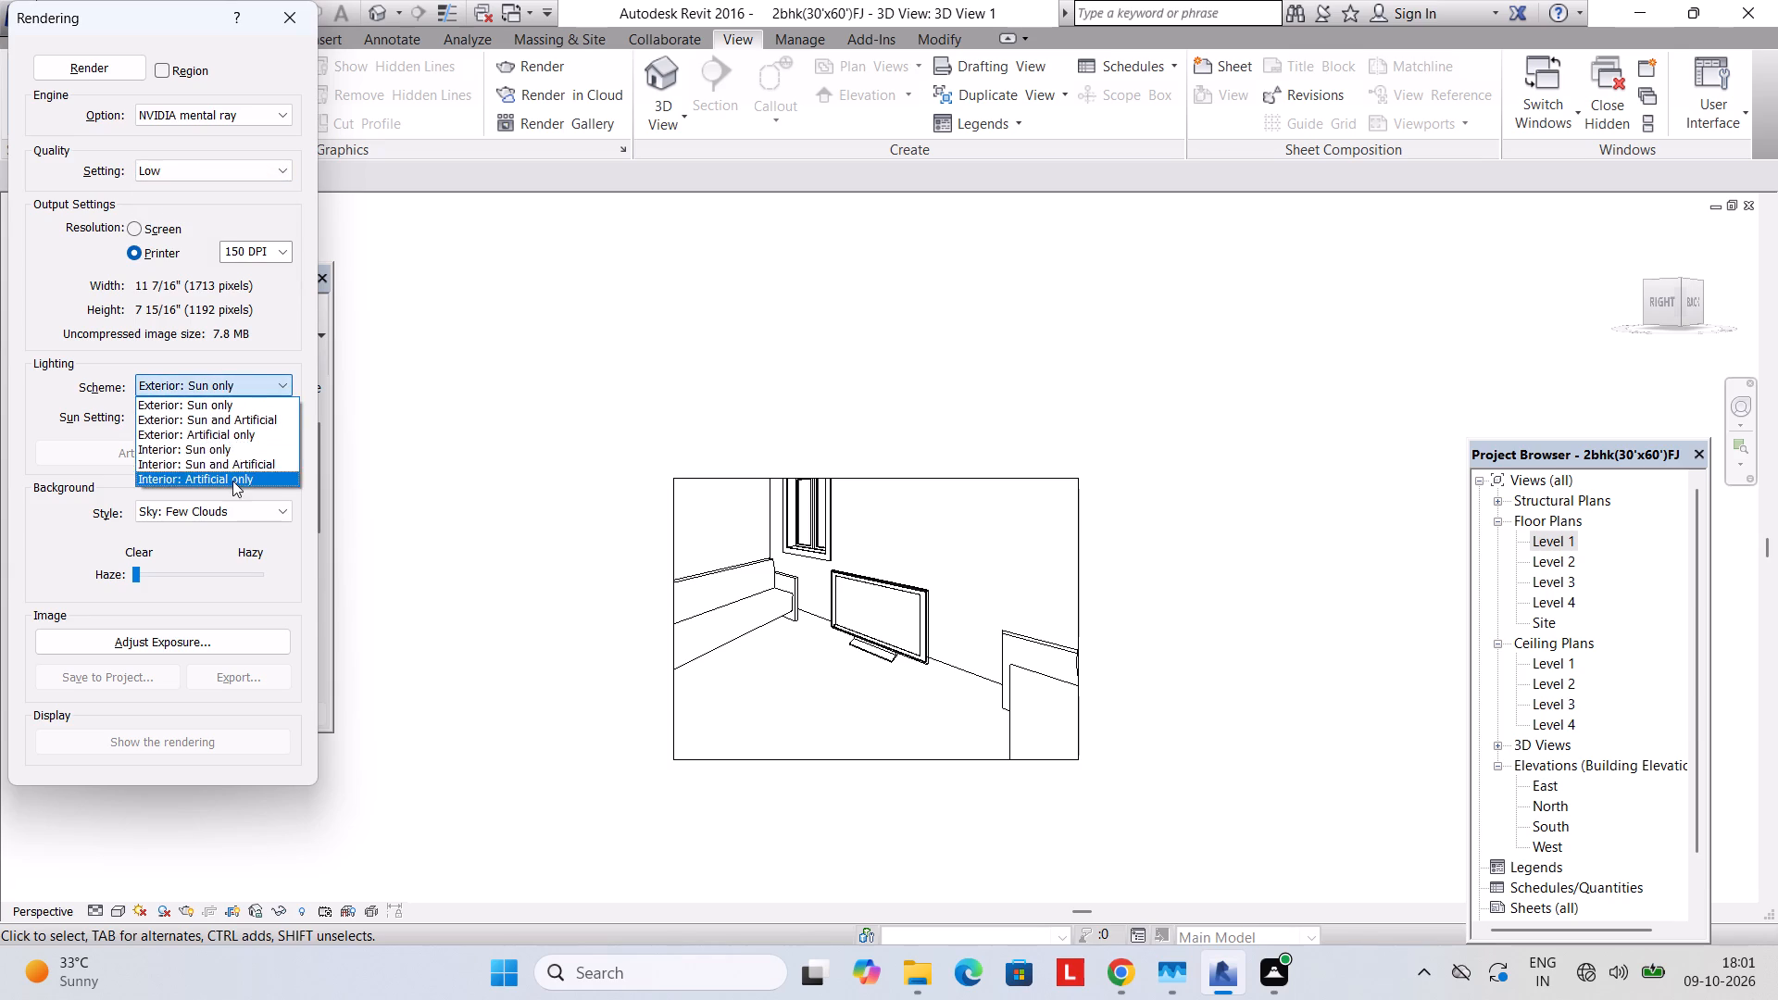
left_click(232, 481)
left_click(278, 255)
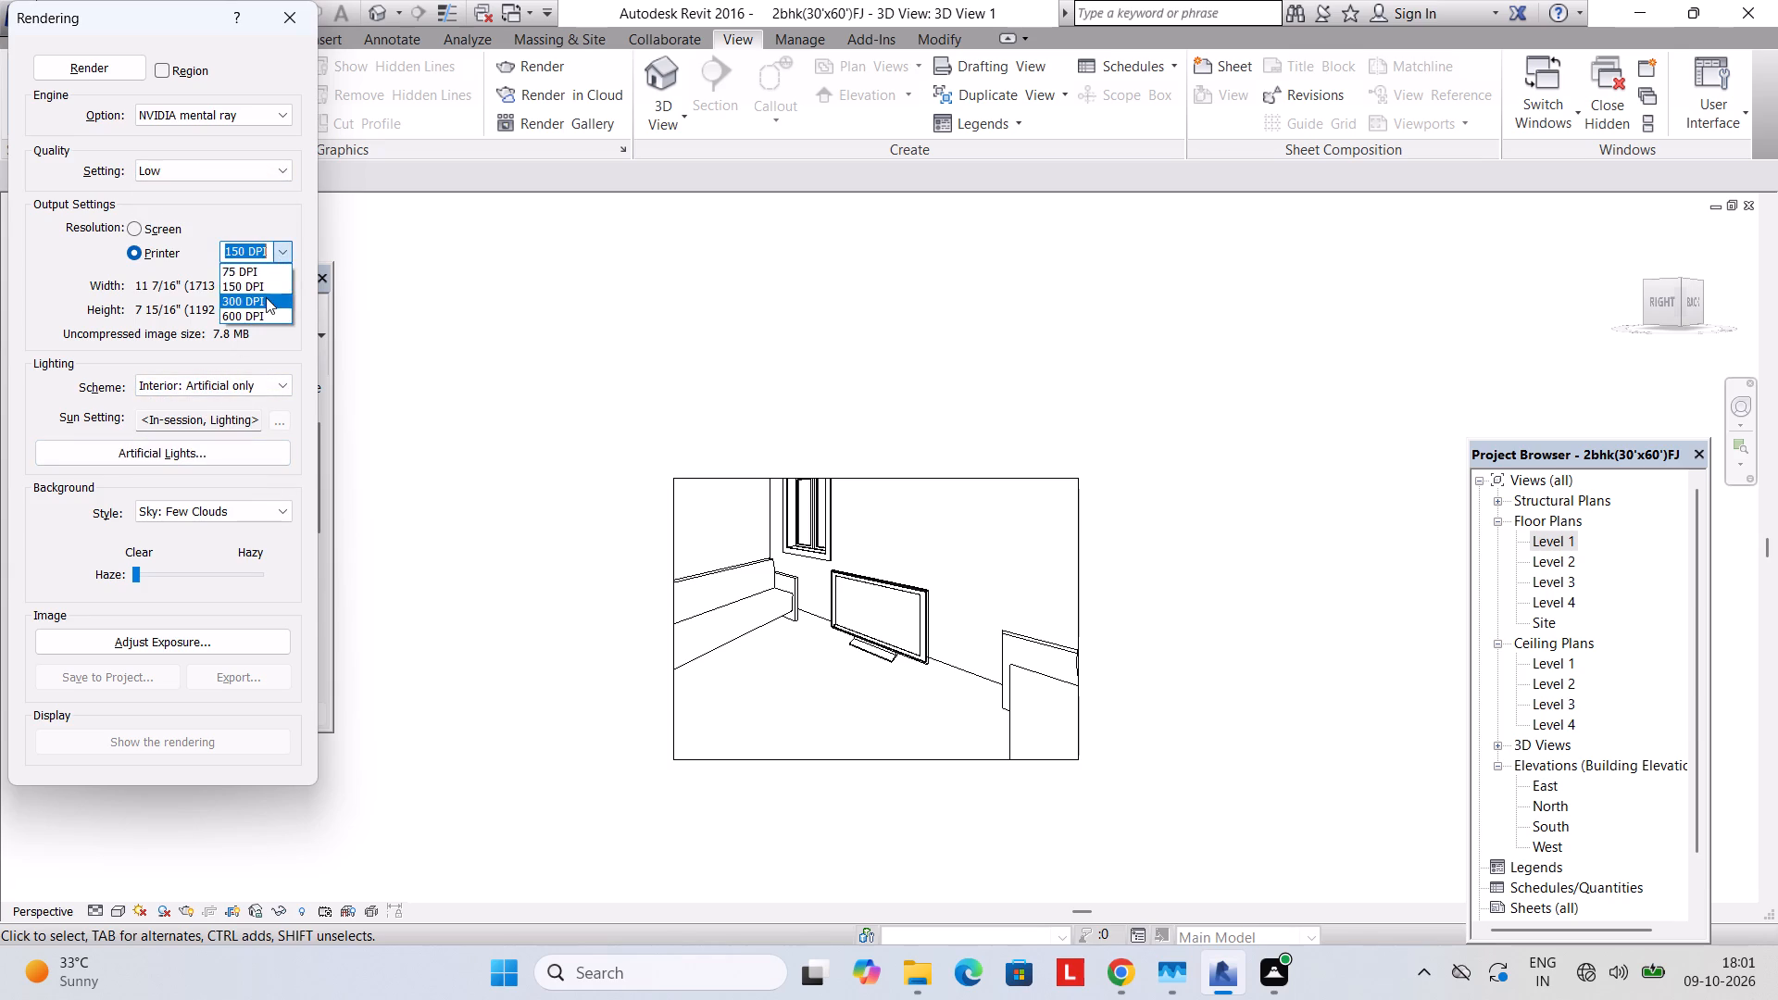
left_click(267, 271)
left_click(236, 170)
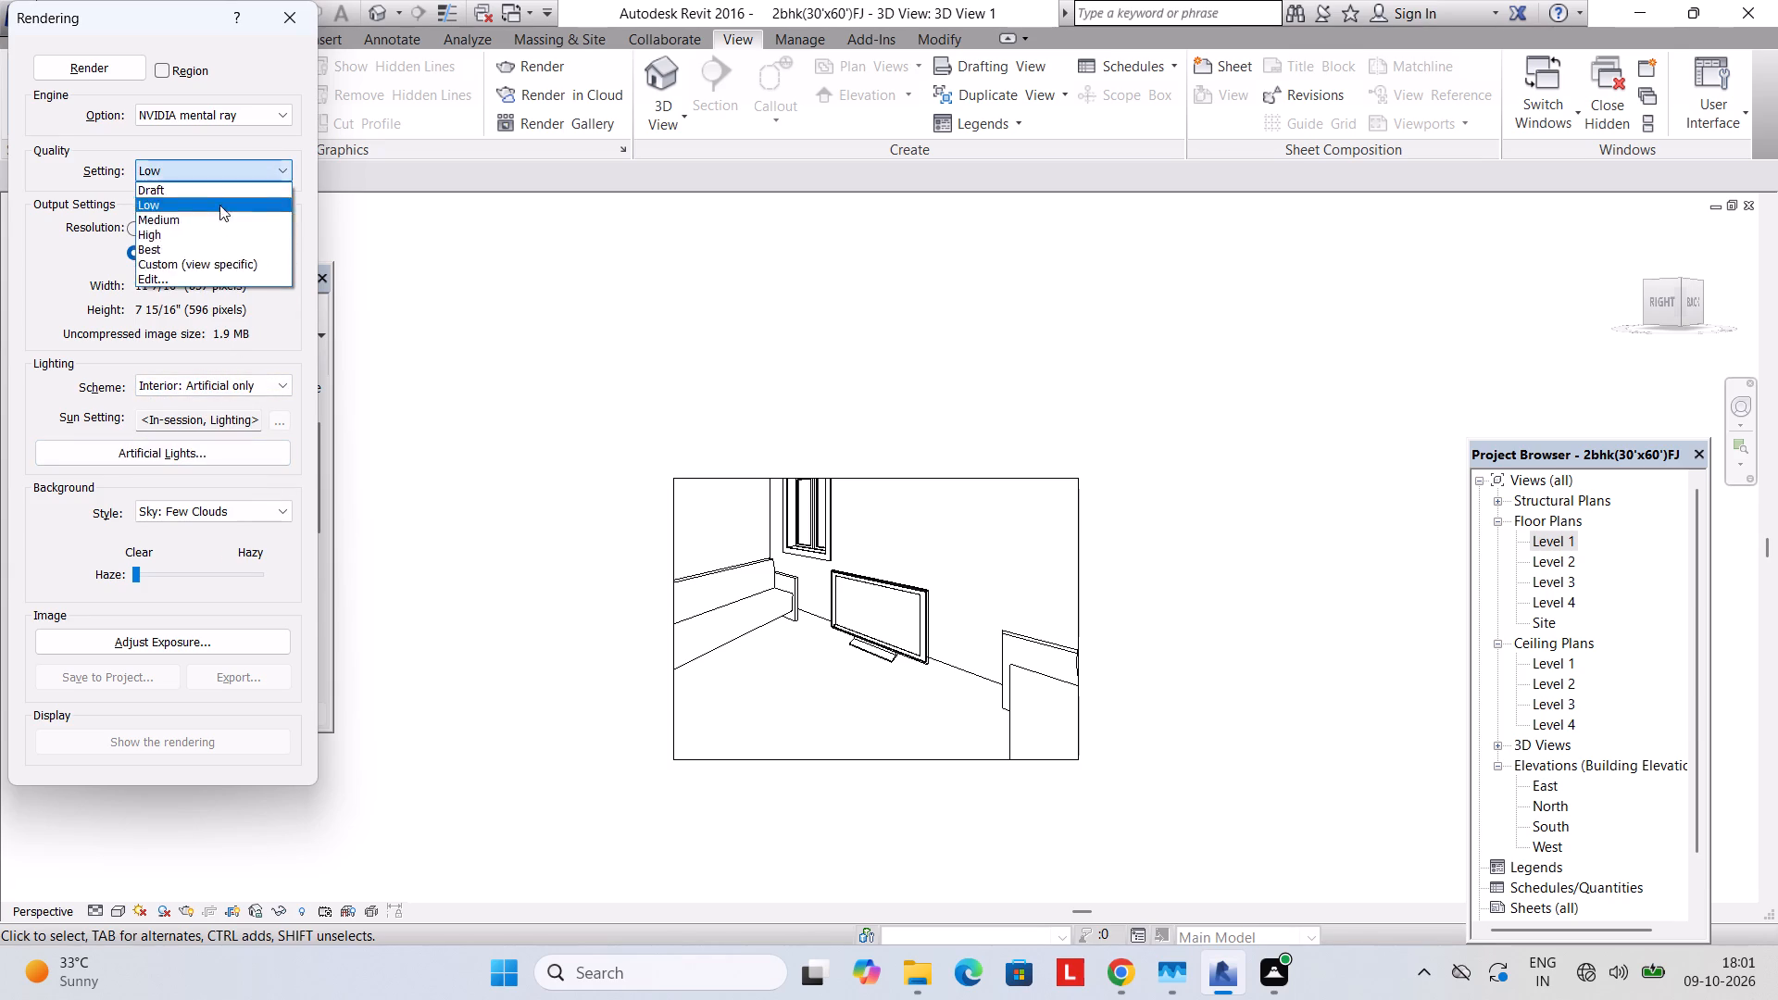
left_click(209, 222)
left_click(278, 254)
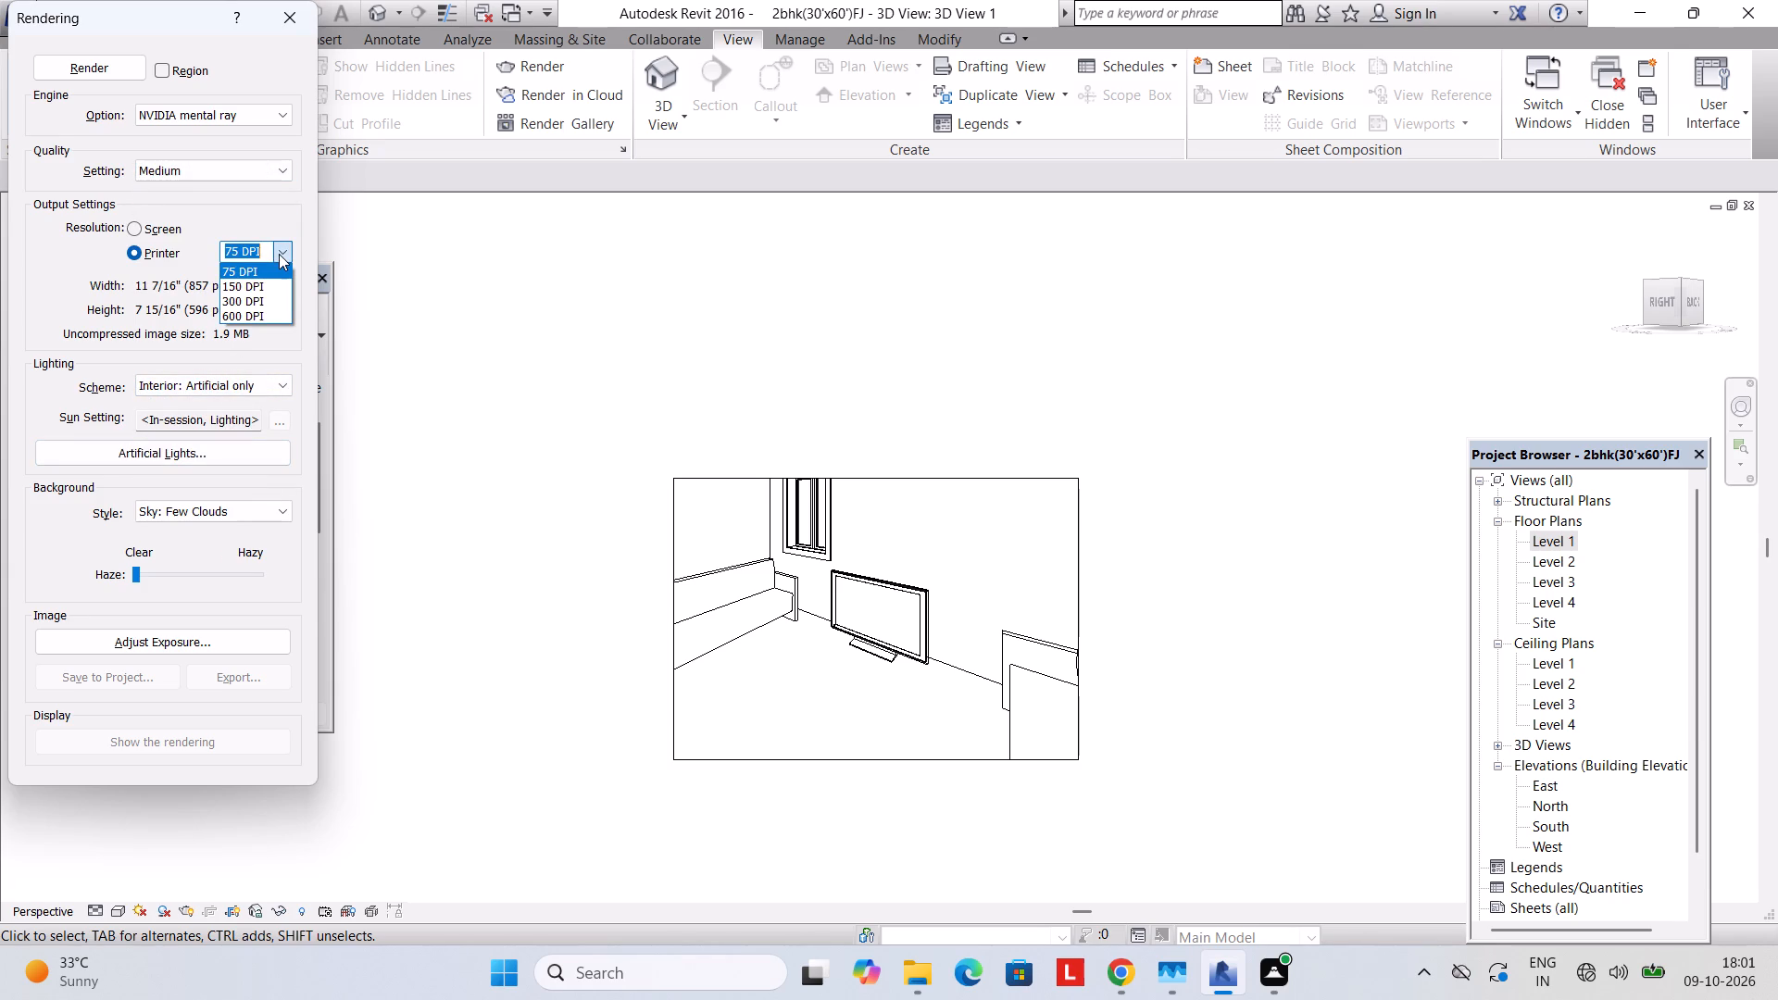
Render the living room camera view and close the rendering settings once it completes.
left_click(106, 67)
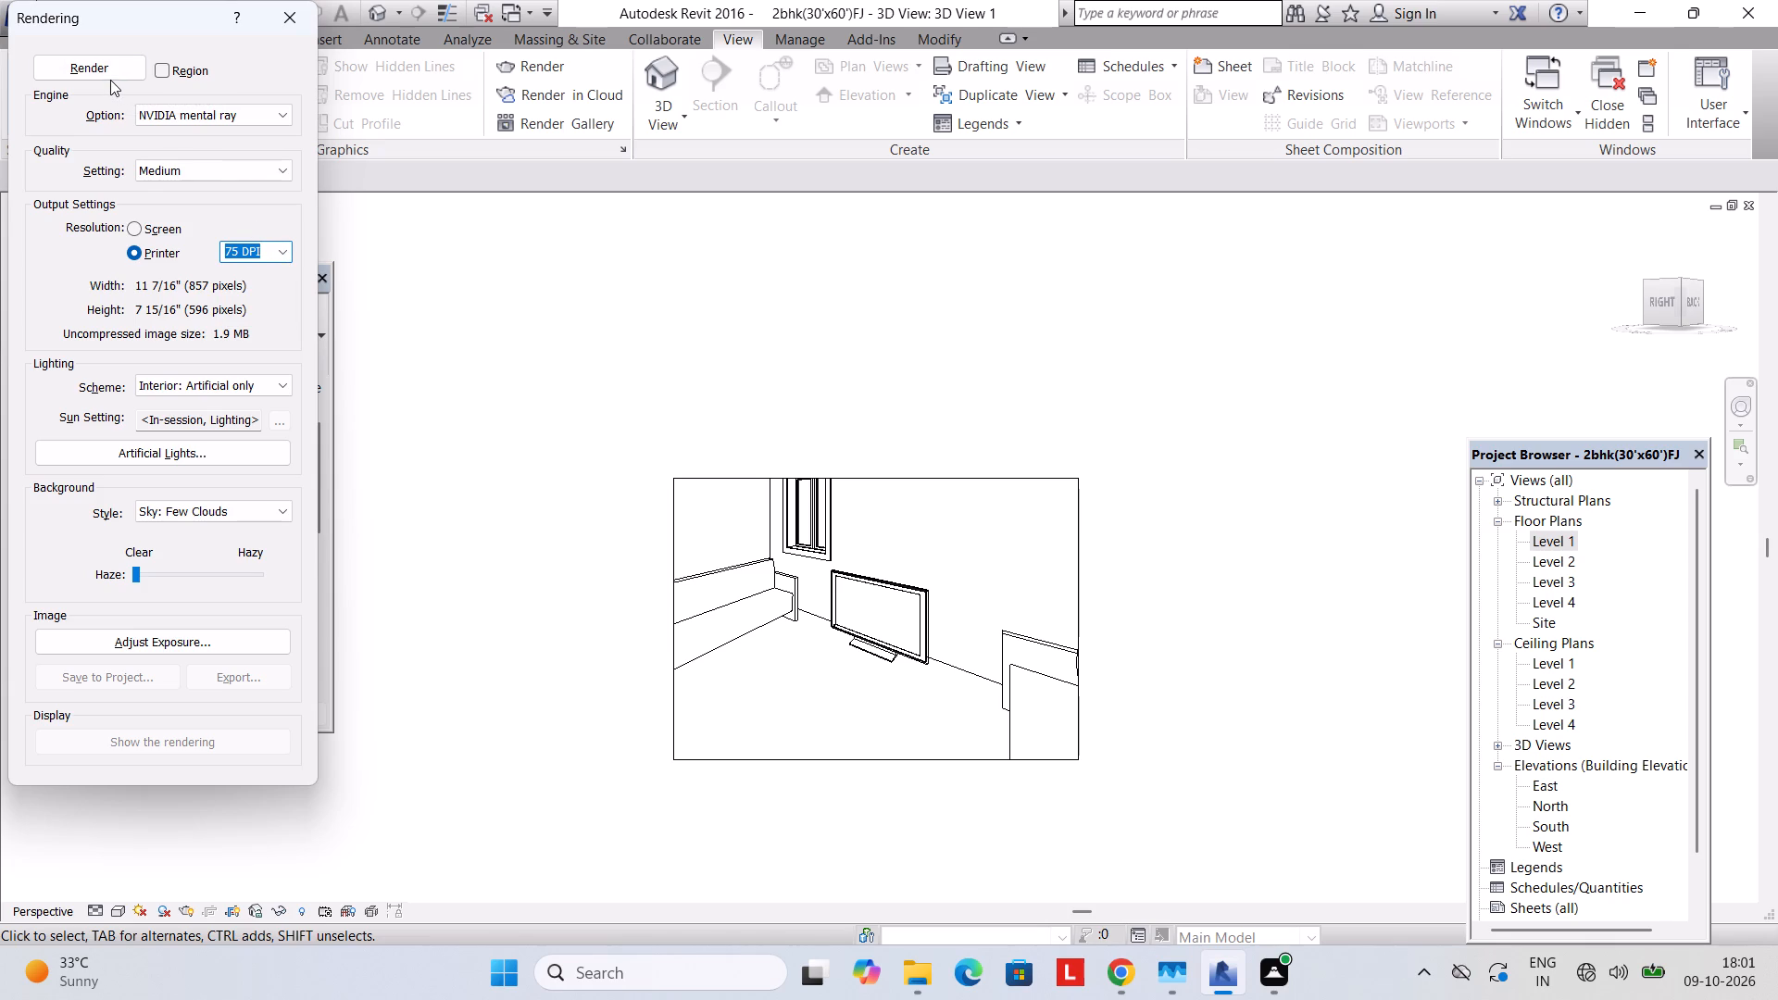
left_click(110, 72)
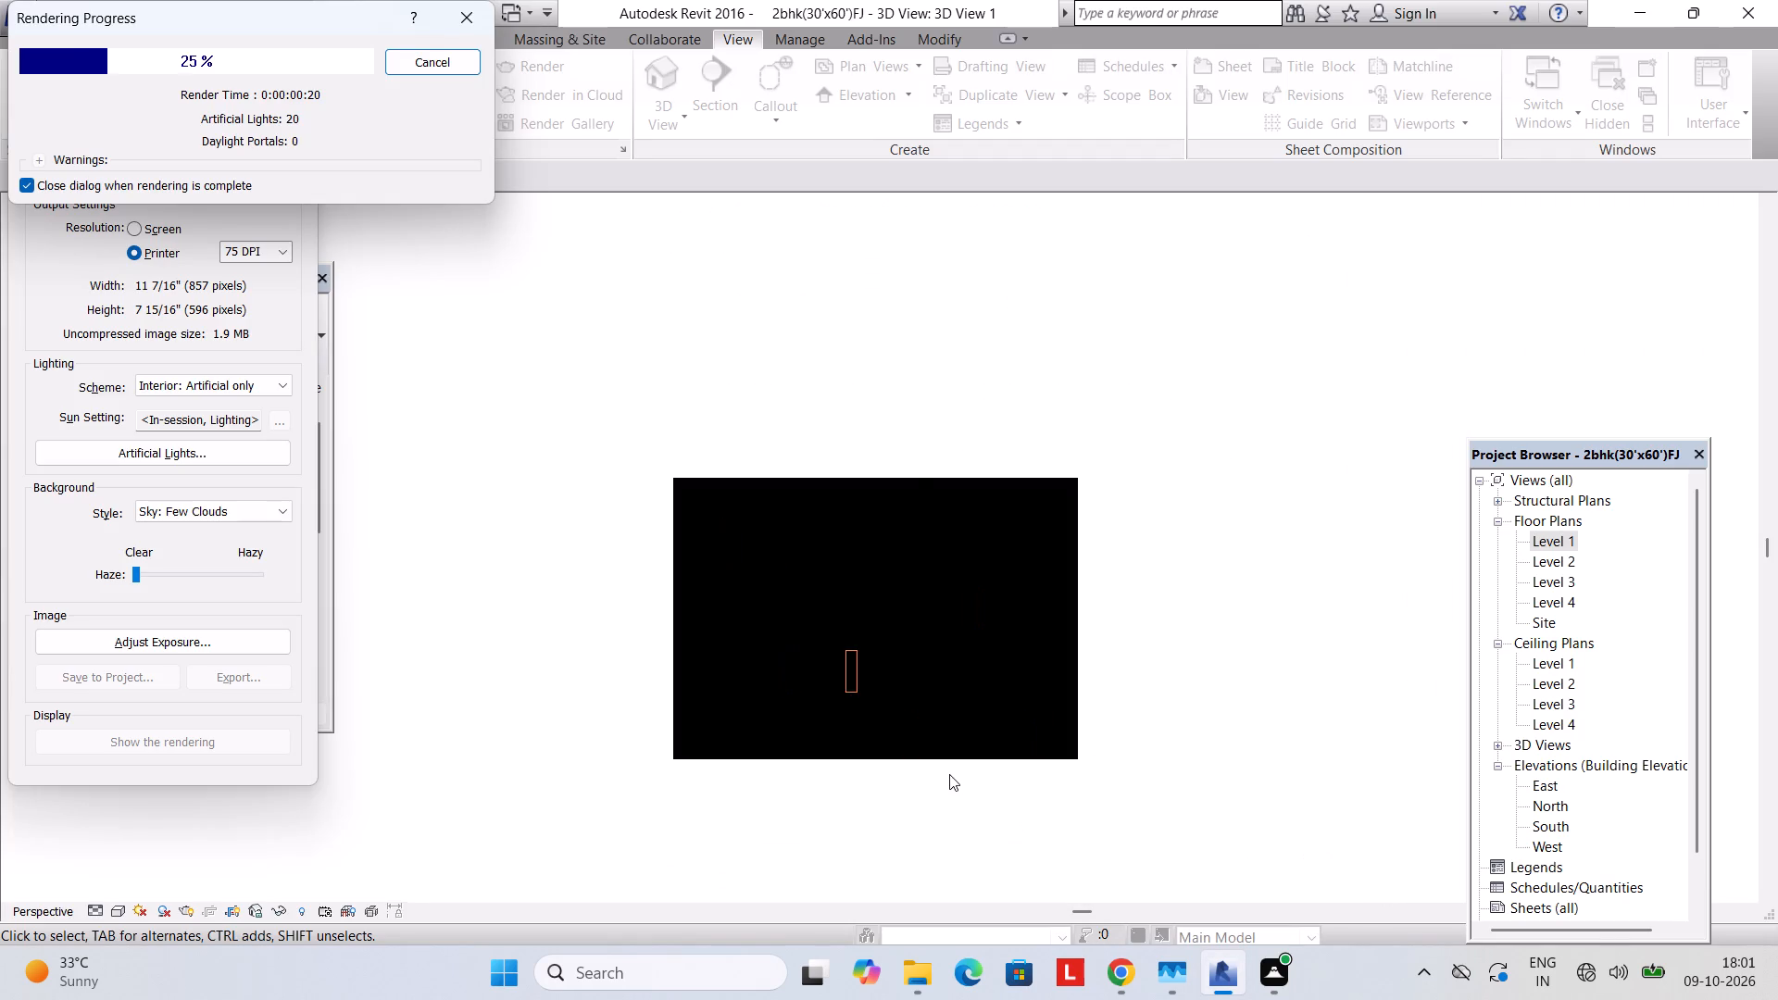
scroll(983, 708, "down", 1)
scroll(983, 708, "up", 2)
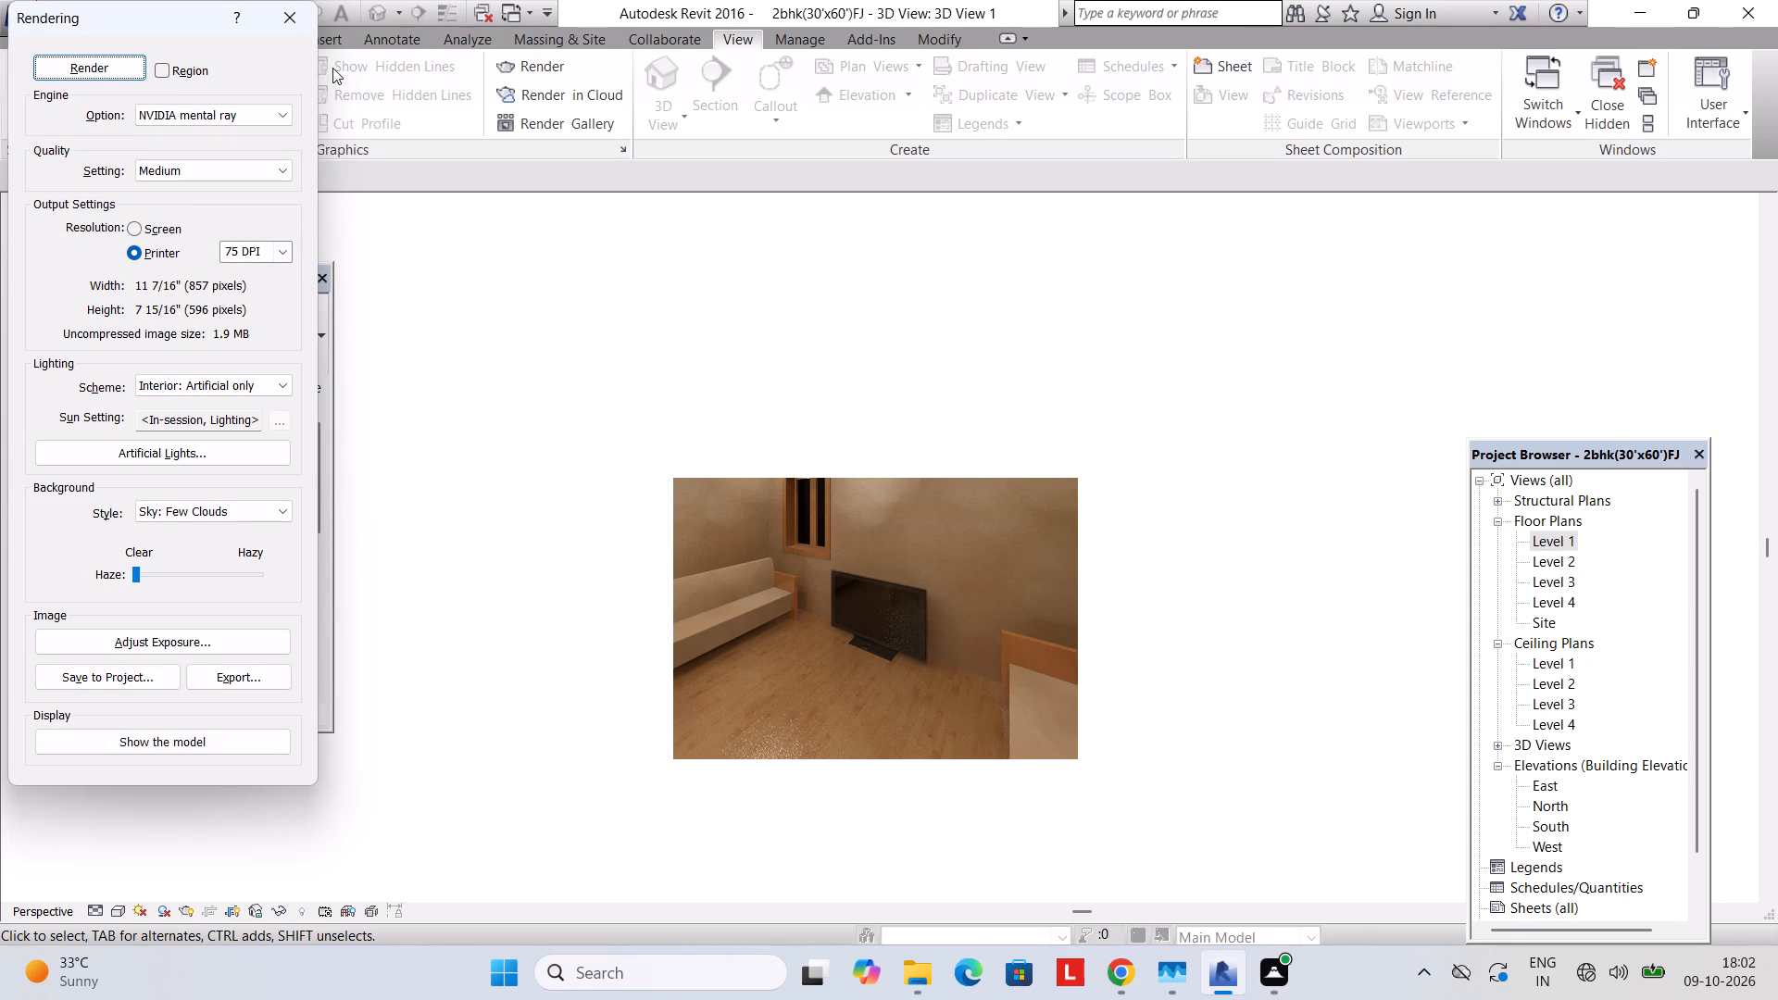
left_click(290, 15)
Open the Level 1 floor plan from the camera view.
scroll(781, 475, "down", 2)
scroll(860, 540, "up", 3)
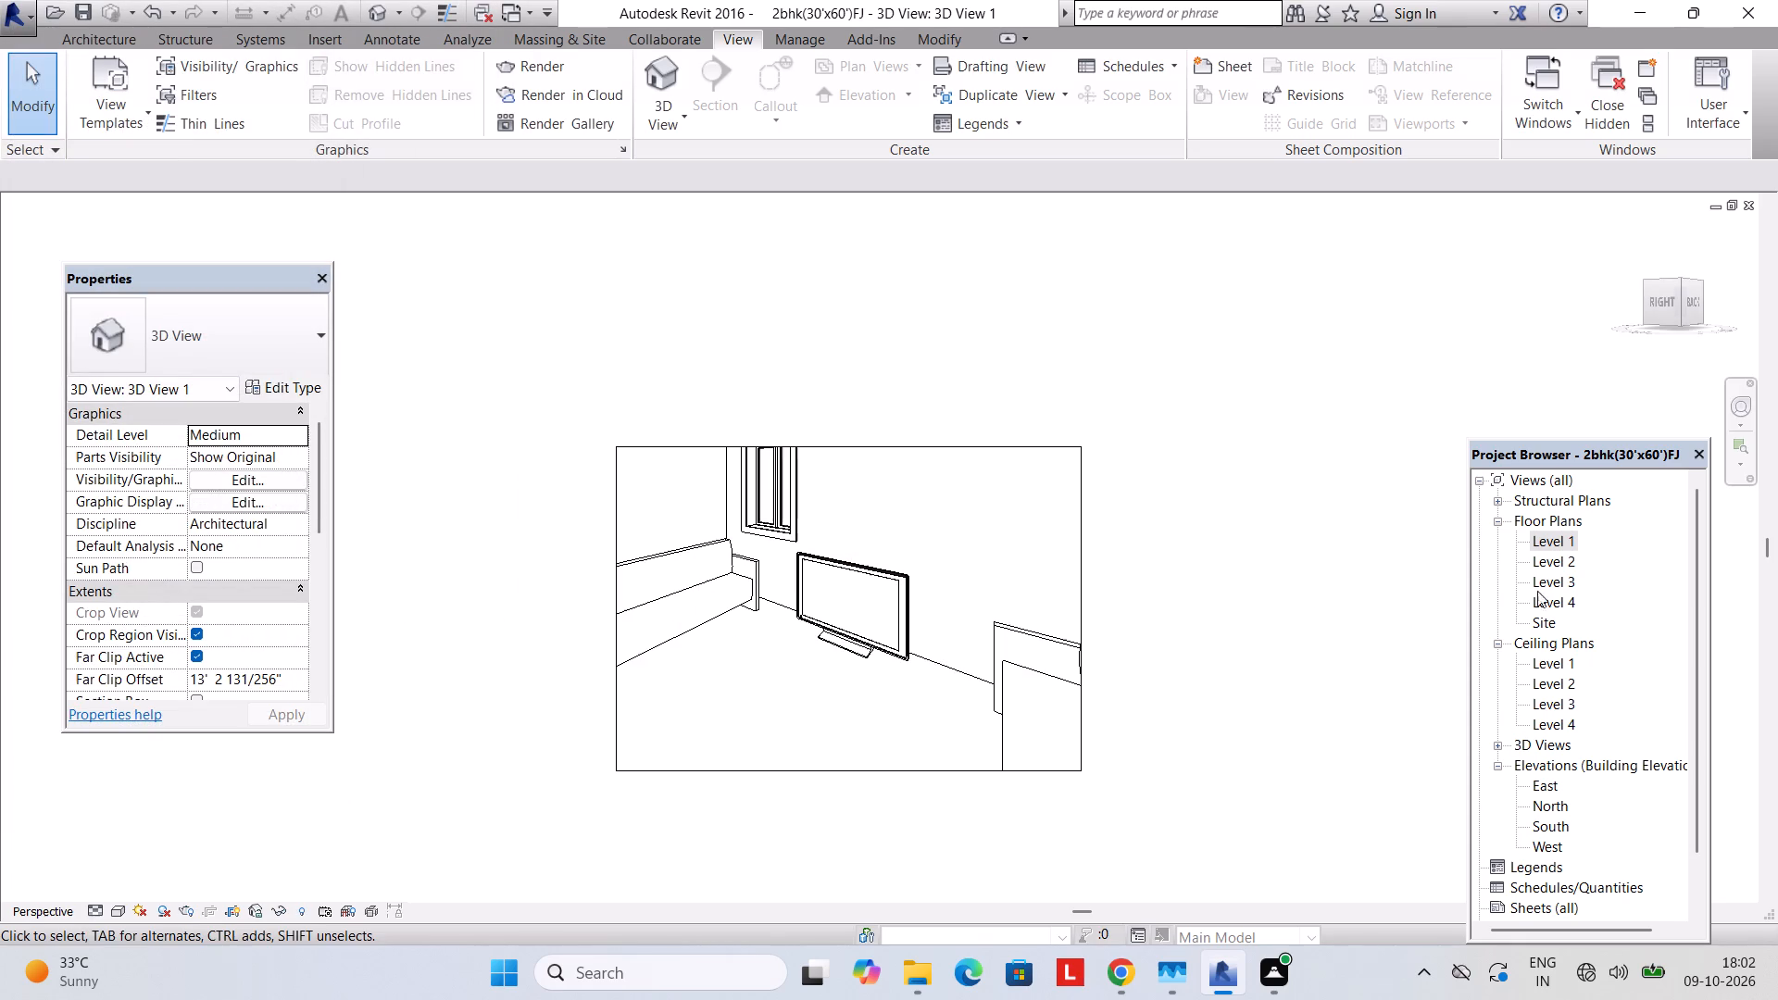
scroll(1577, 744, "down", 1)
double_click(1563, 525)
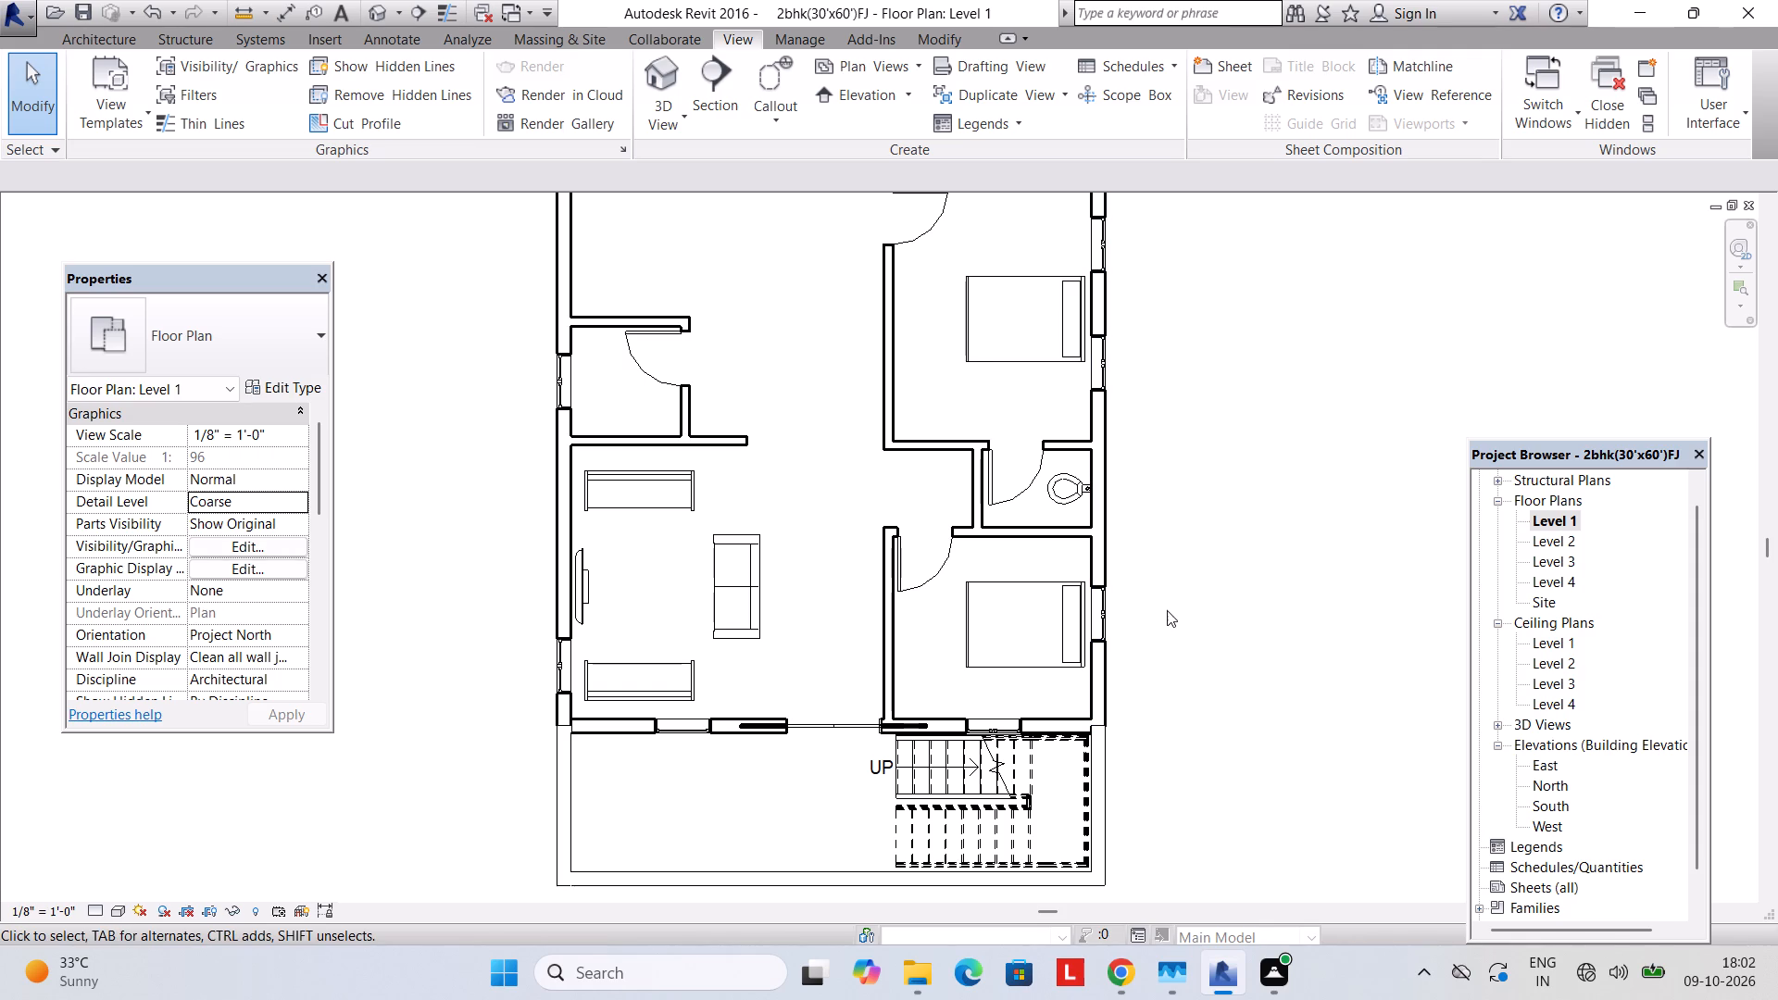
middle_click_drag(926, 467, 936, 600)
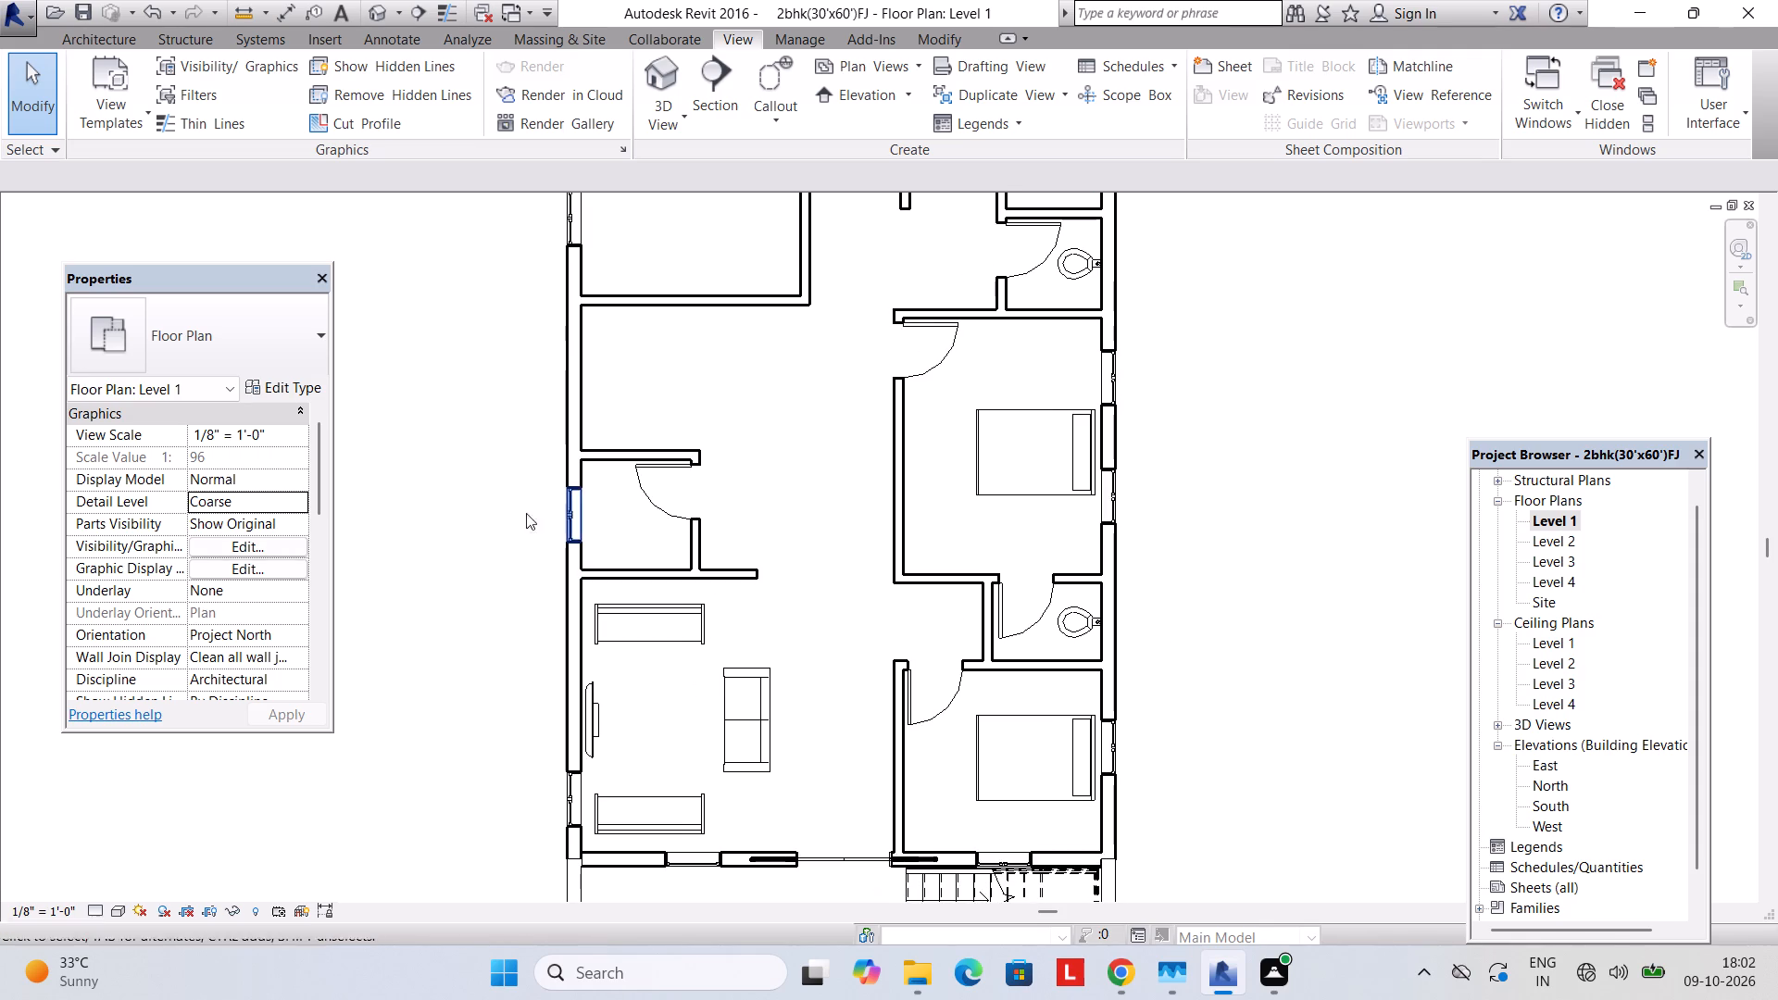
Start placing a component and browse for a family to load in the US Imperial library's Furniture folder.
left_click(122, 28)
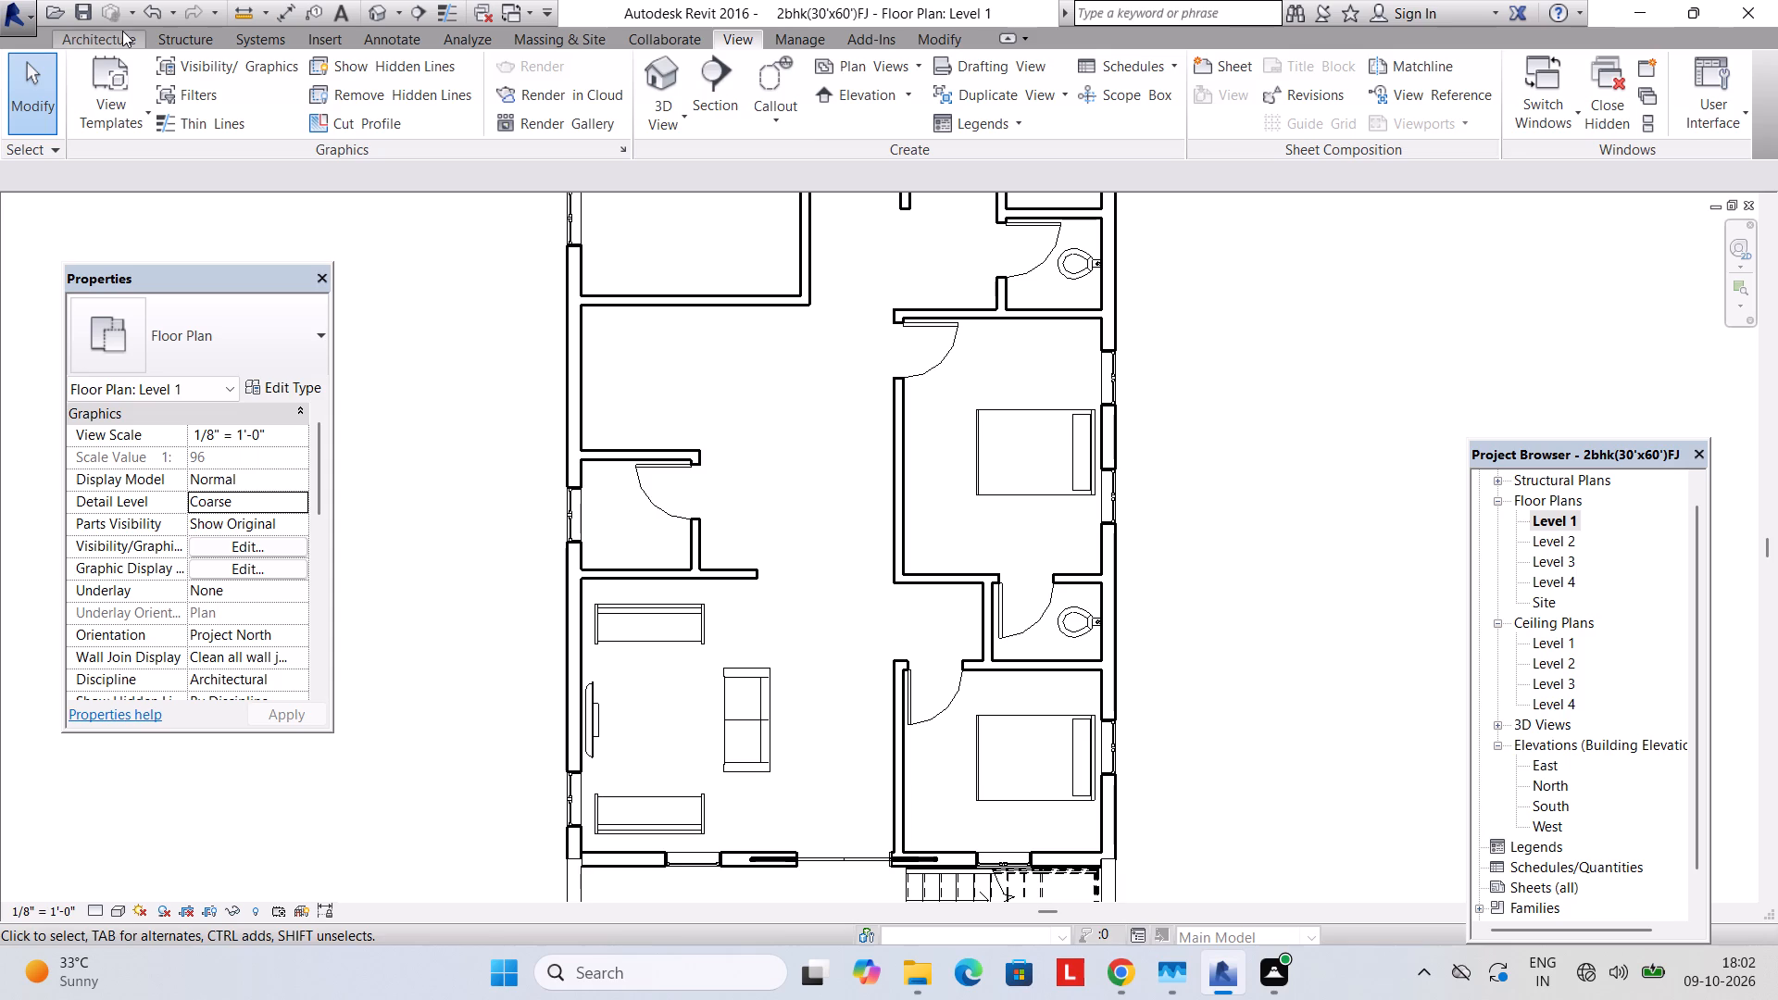
left_click(122, 31)
left_click(295, 116)
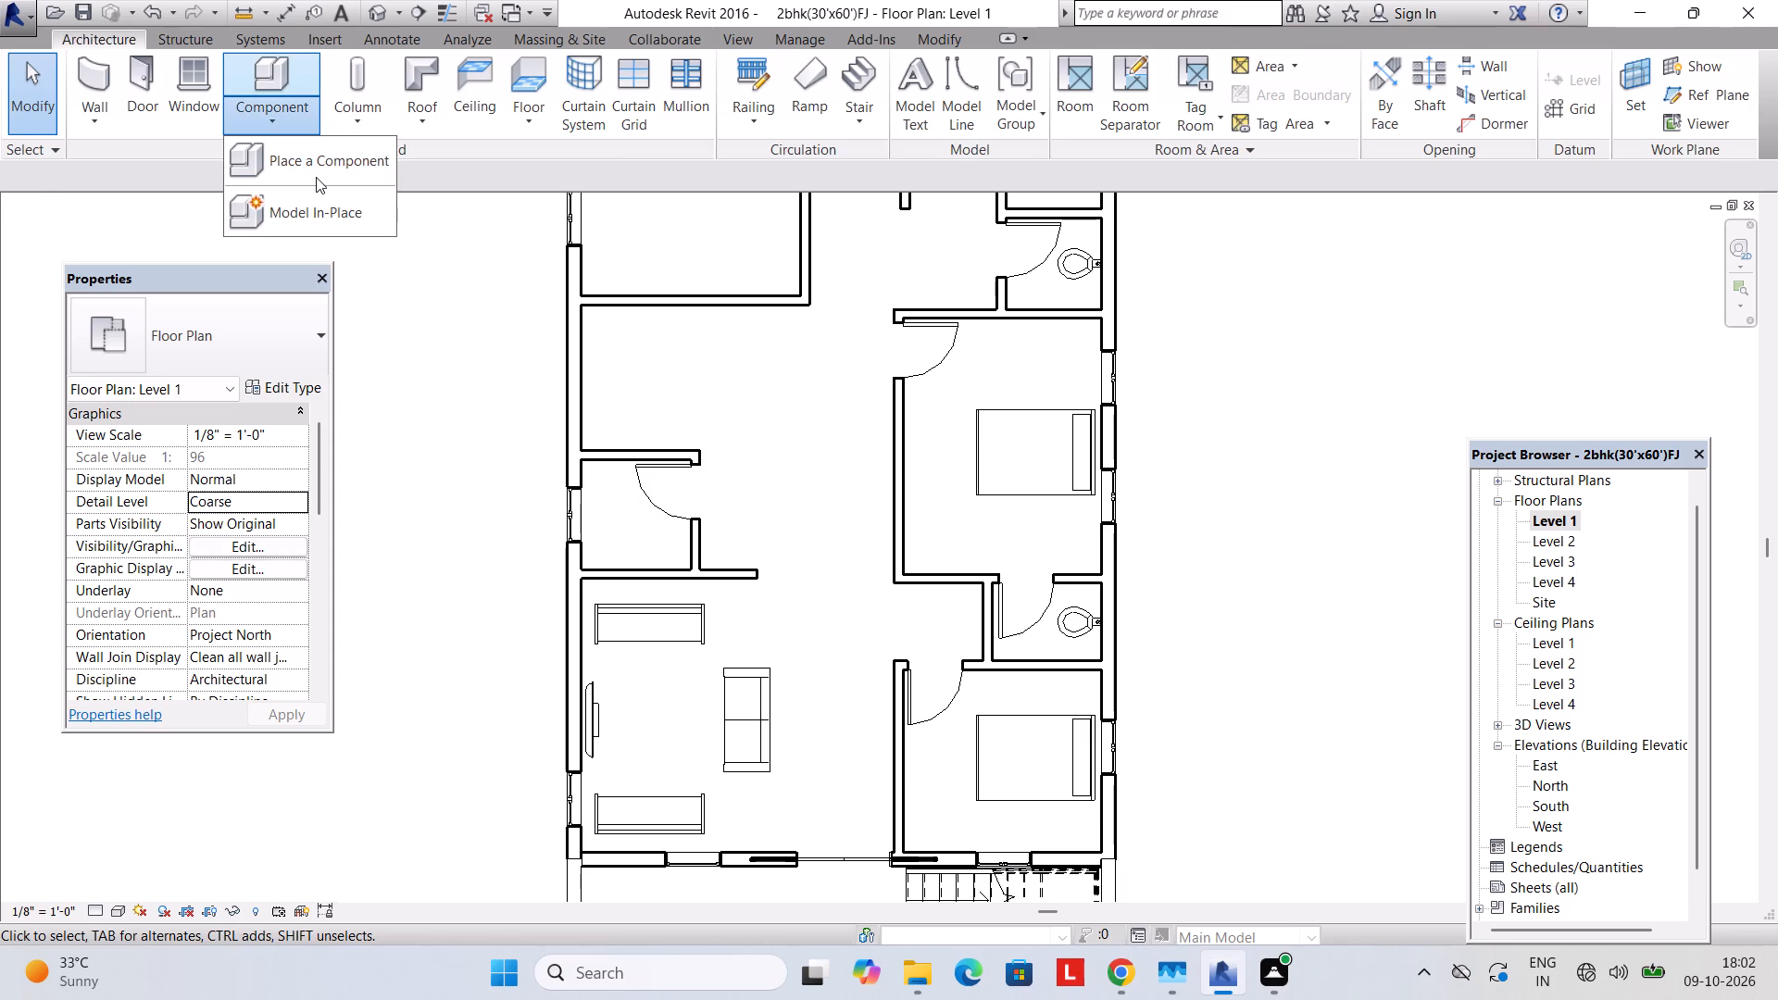
left_click(316, 177)
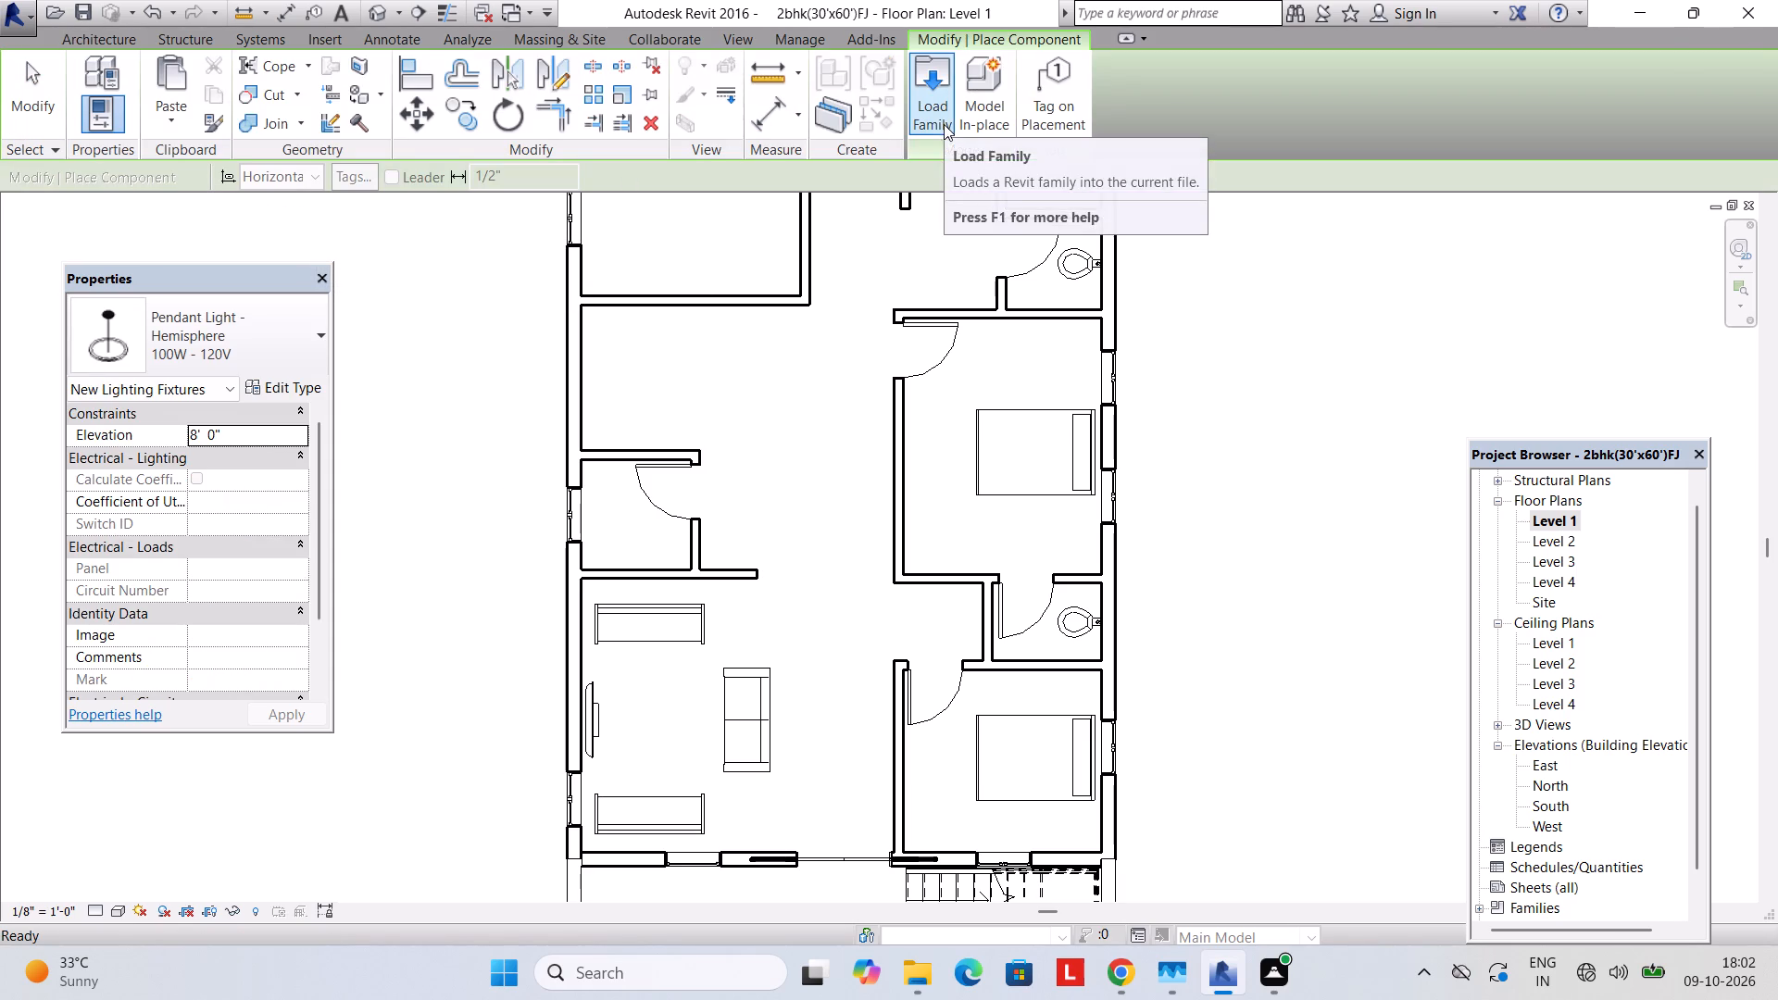
left_click(944, 116)
left_click(724, 245)
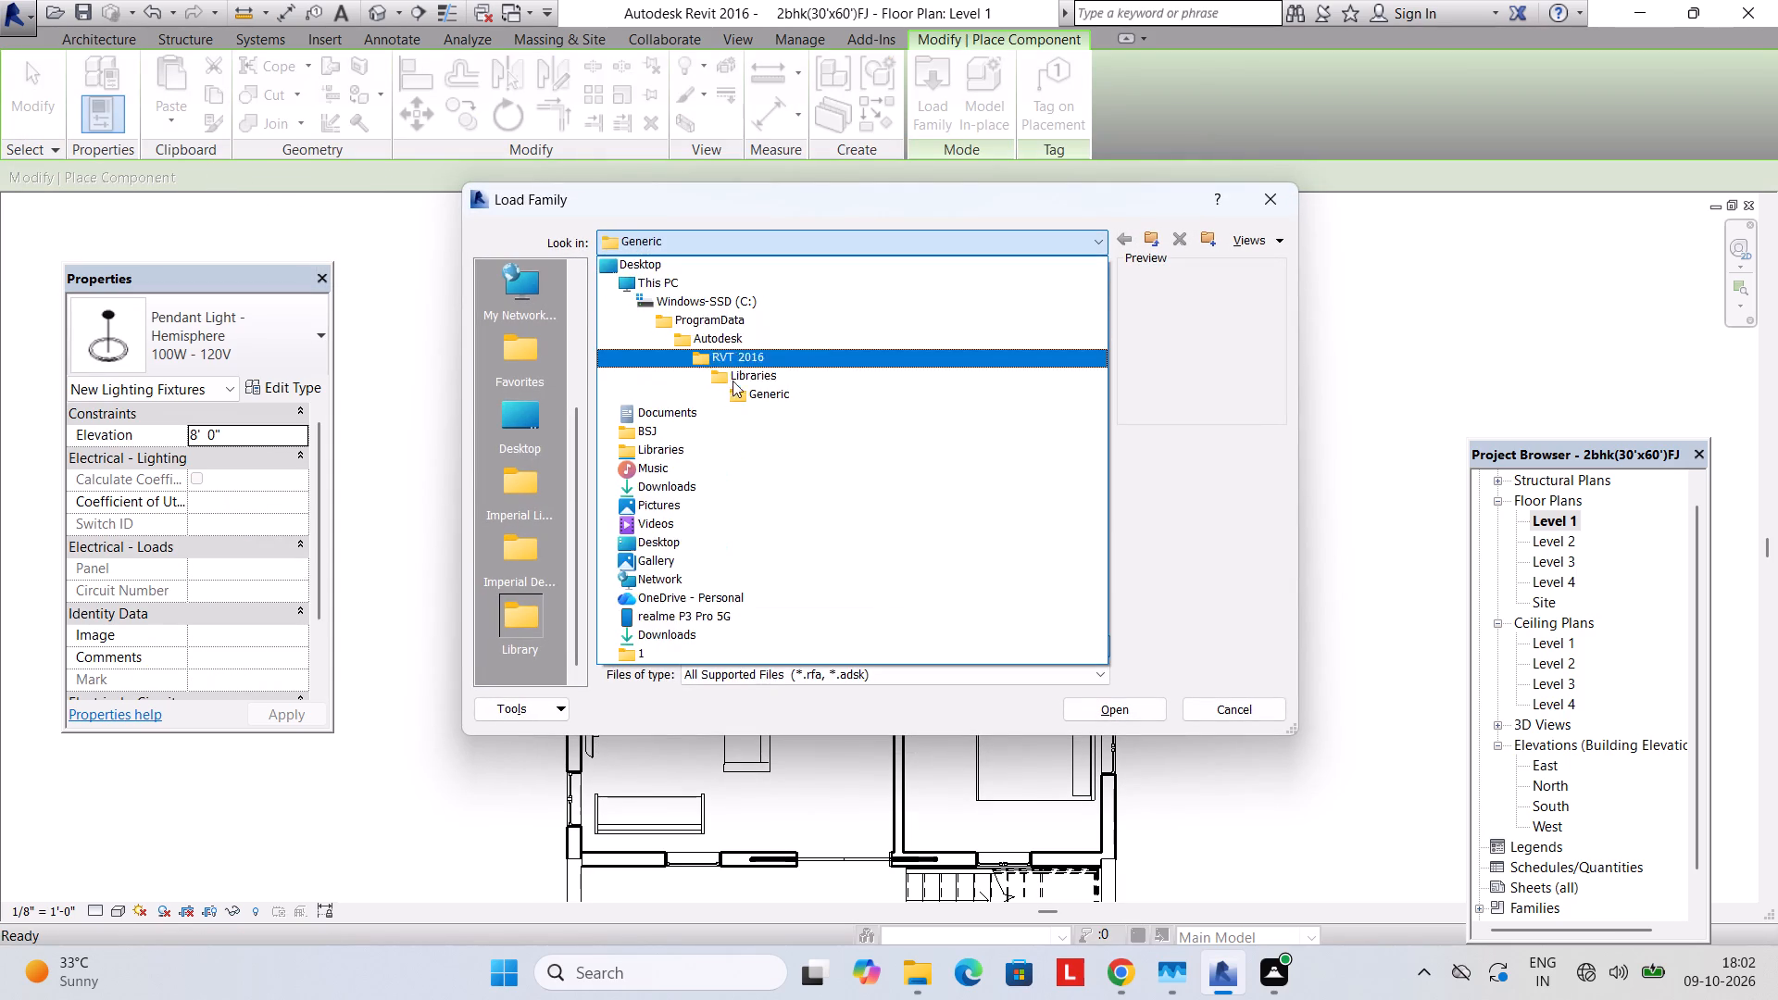
left_click(735, 370)
double_click(740, 330)
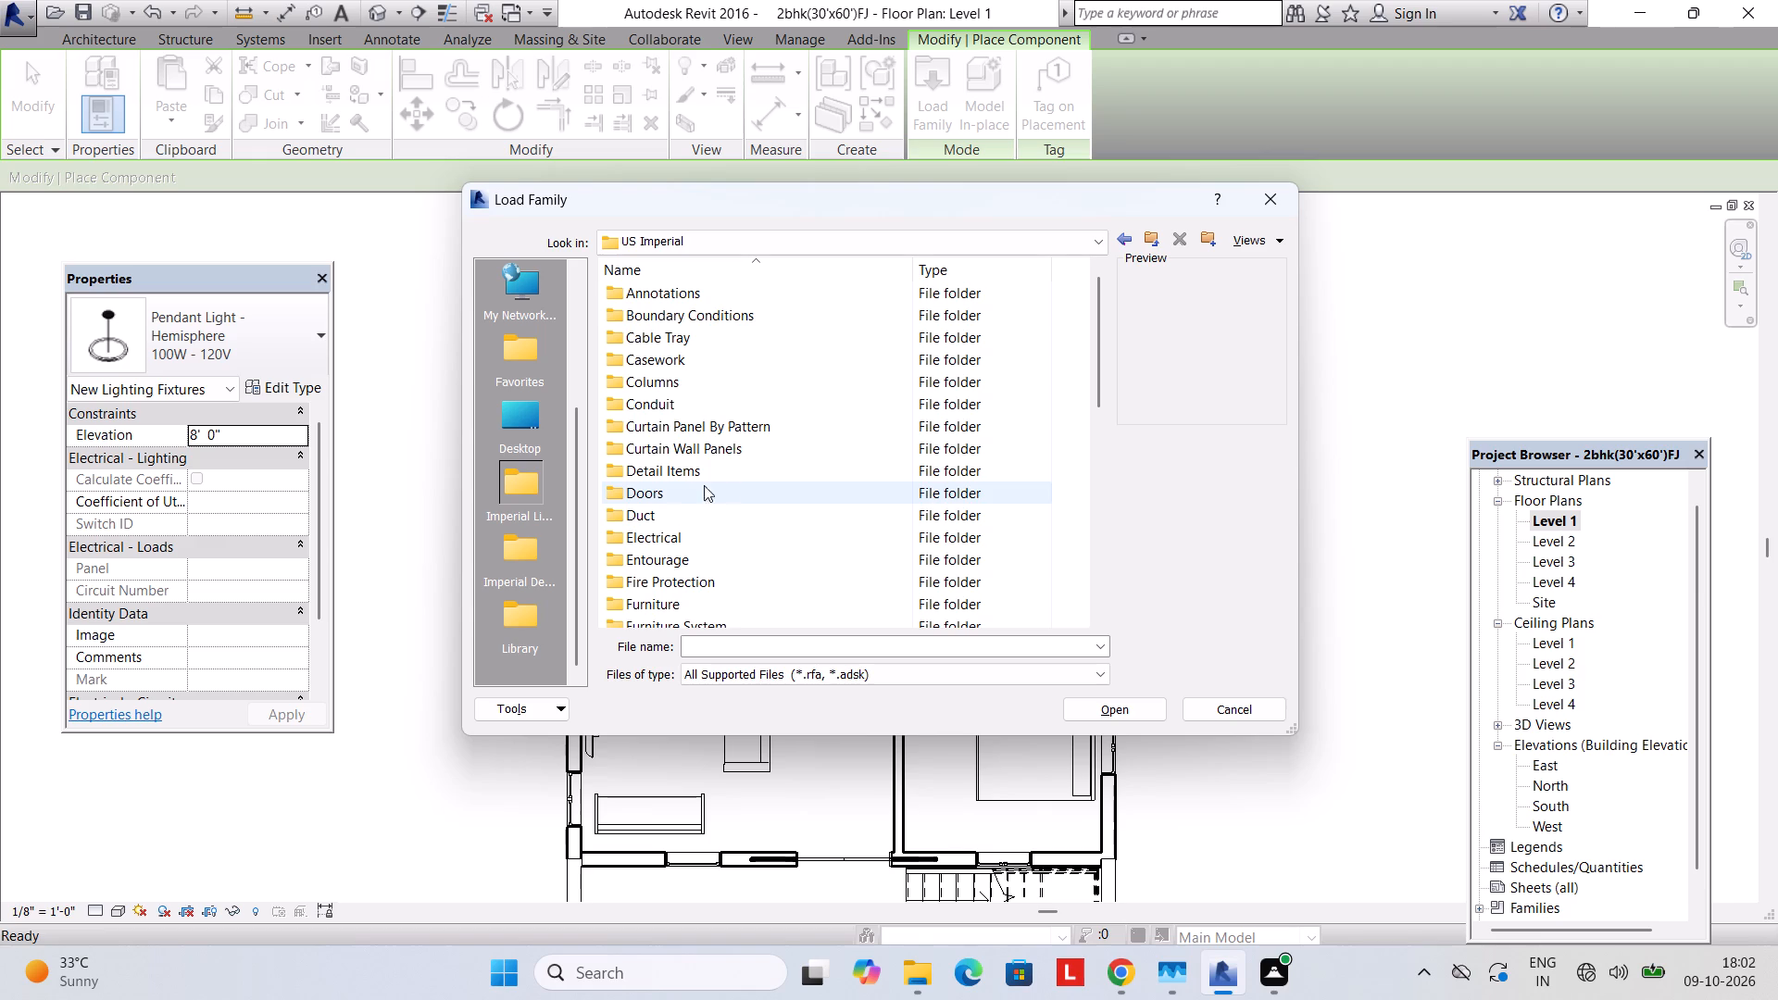
scroll(668, 485, "down", 5)
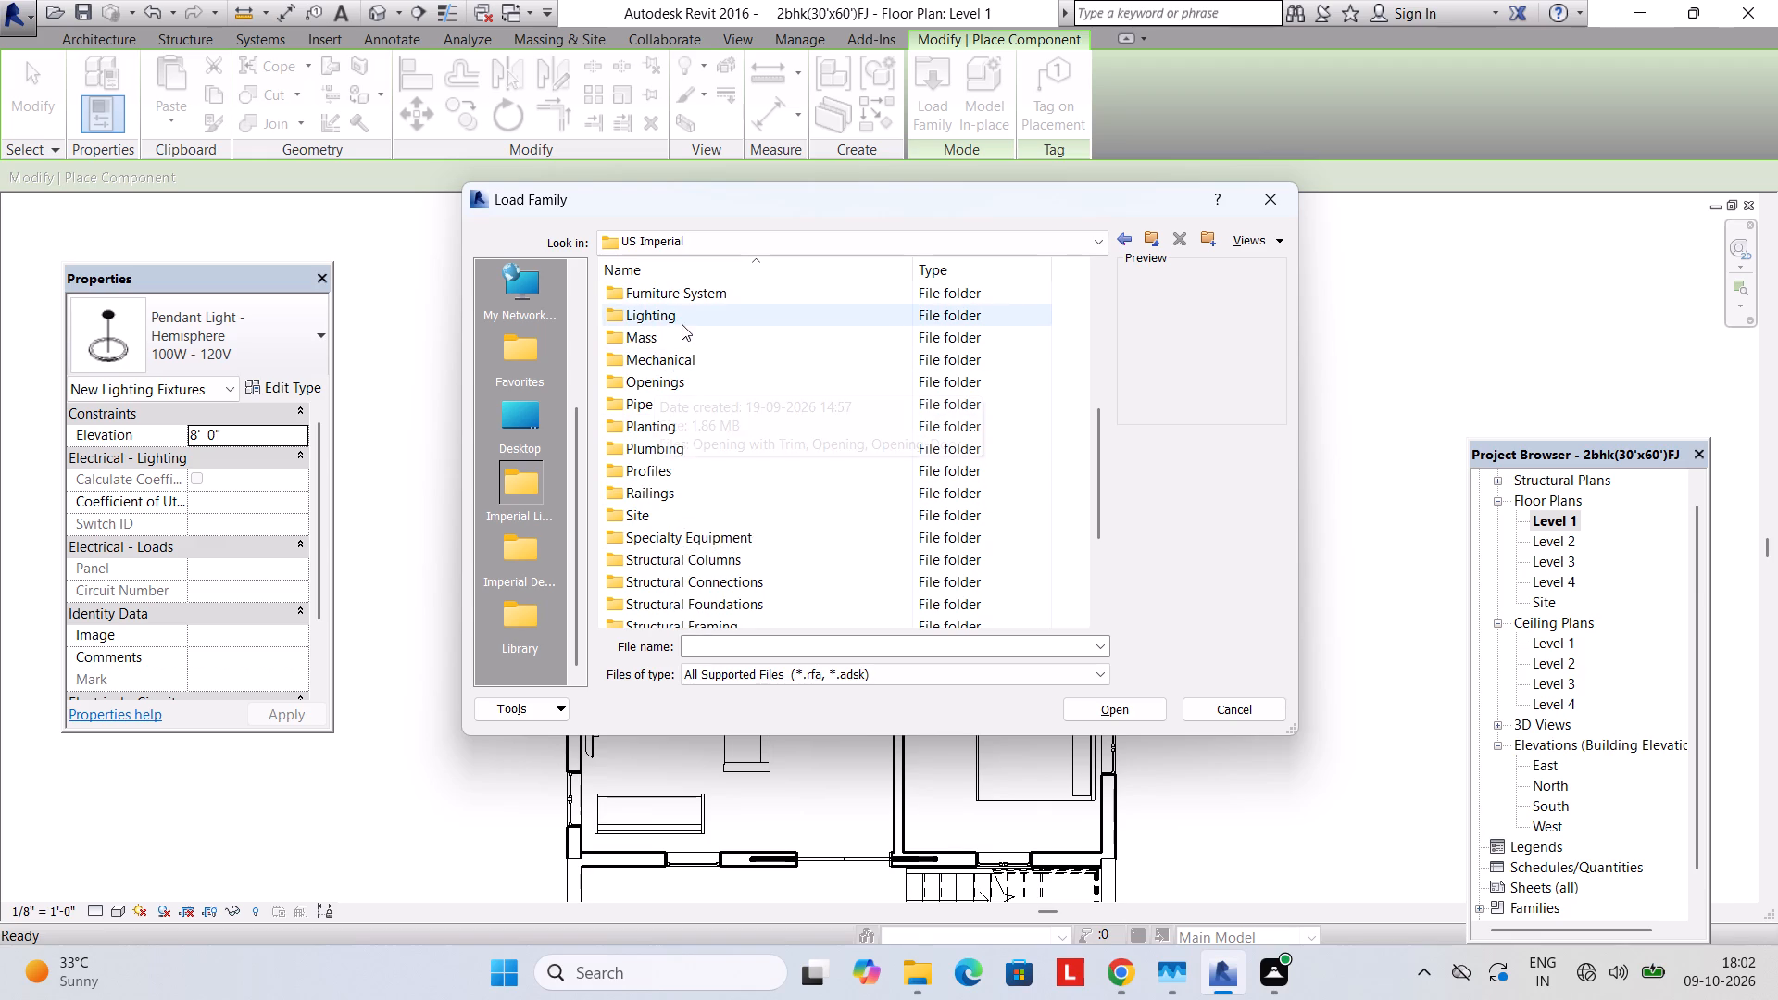
scroll(681, 303, "up", 1)
double_click(682, 340)
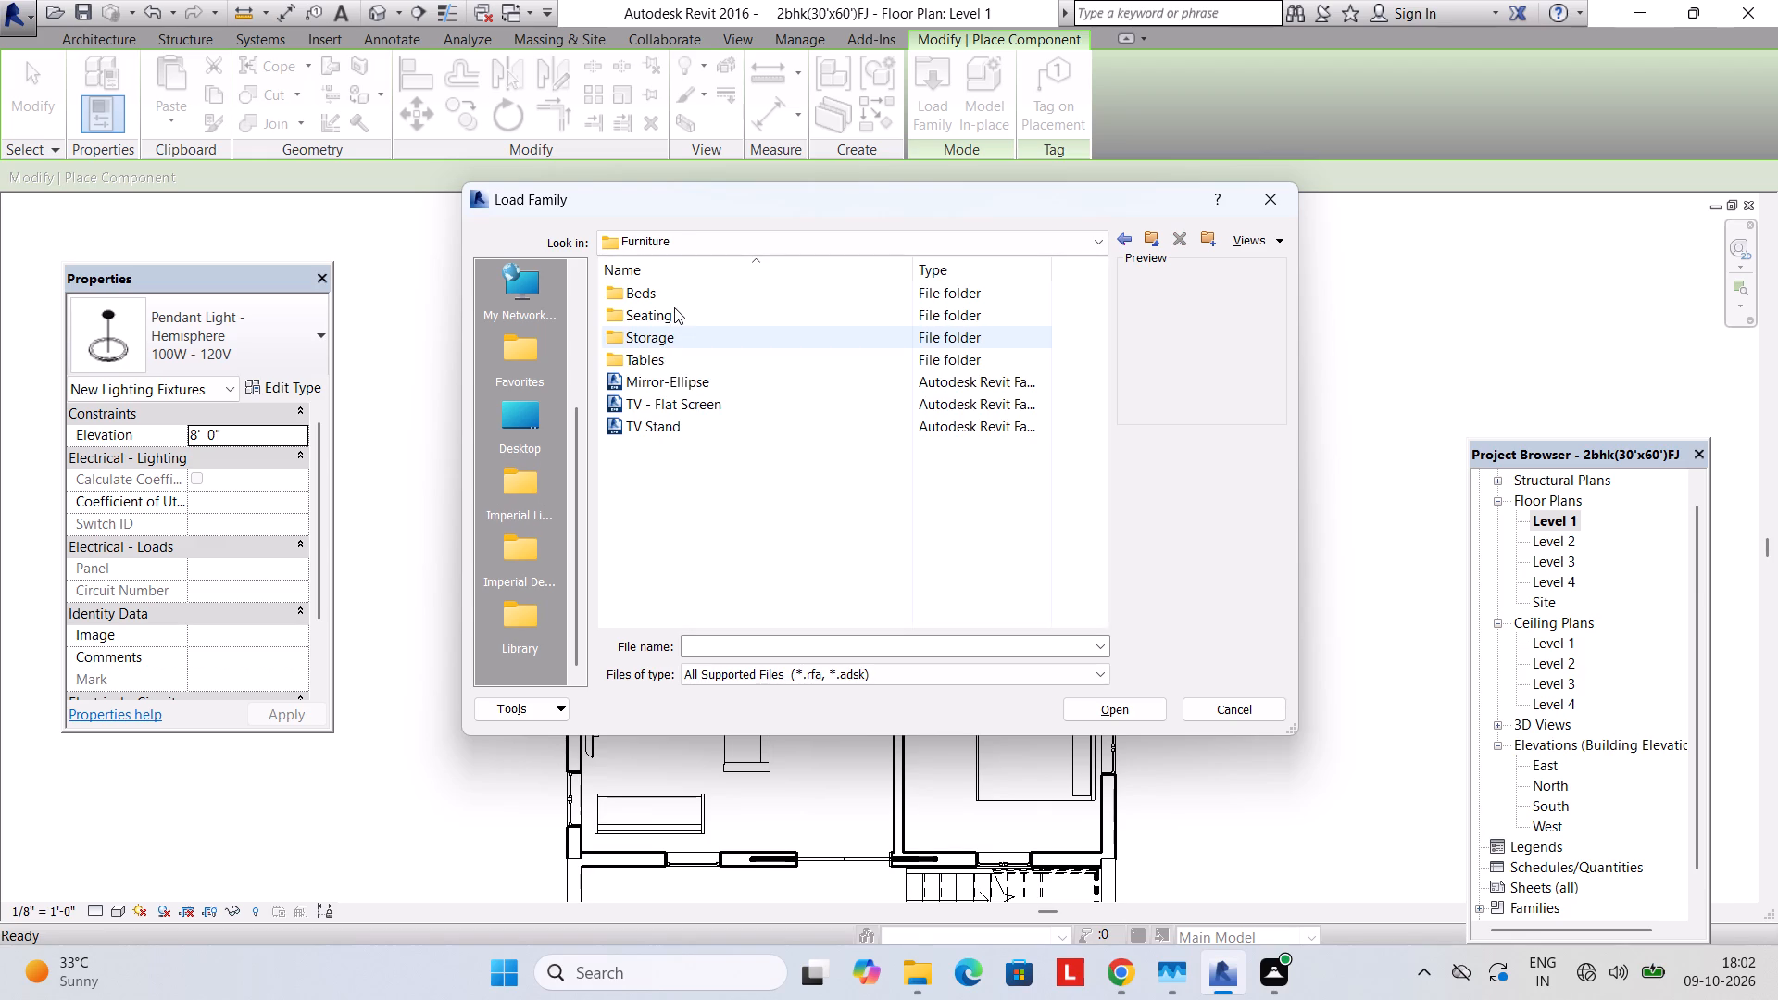
Preview the bench and chair families in the Seating folder, from Bench-Locker Room to Seating-Auditorium, and return to Furniture.
double_click(674, 307)
left_click(677, 290)
left_click(677, 299)
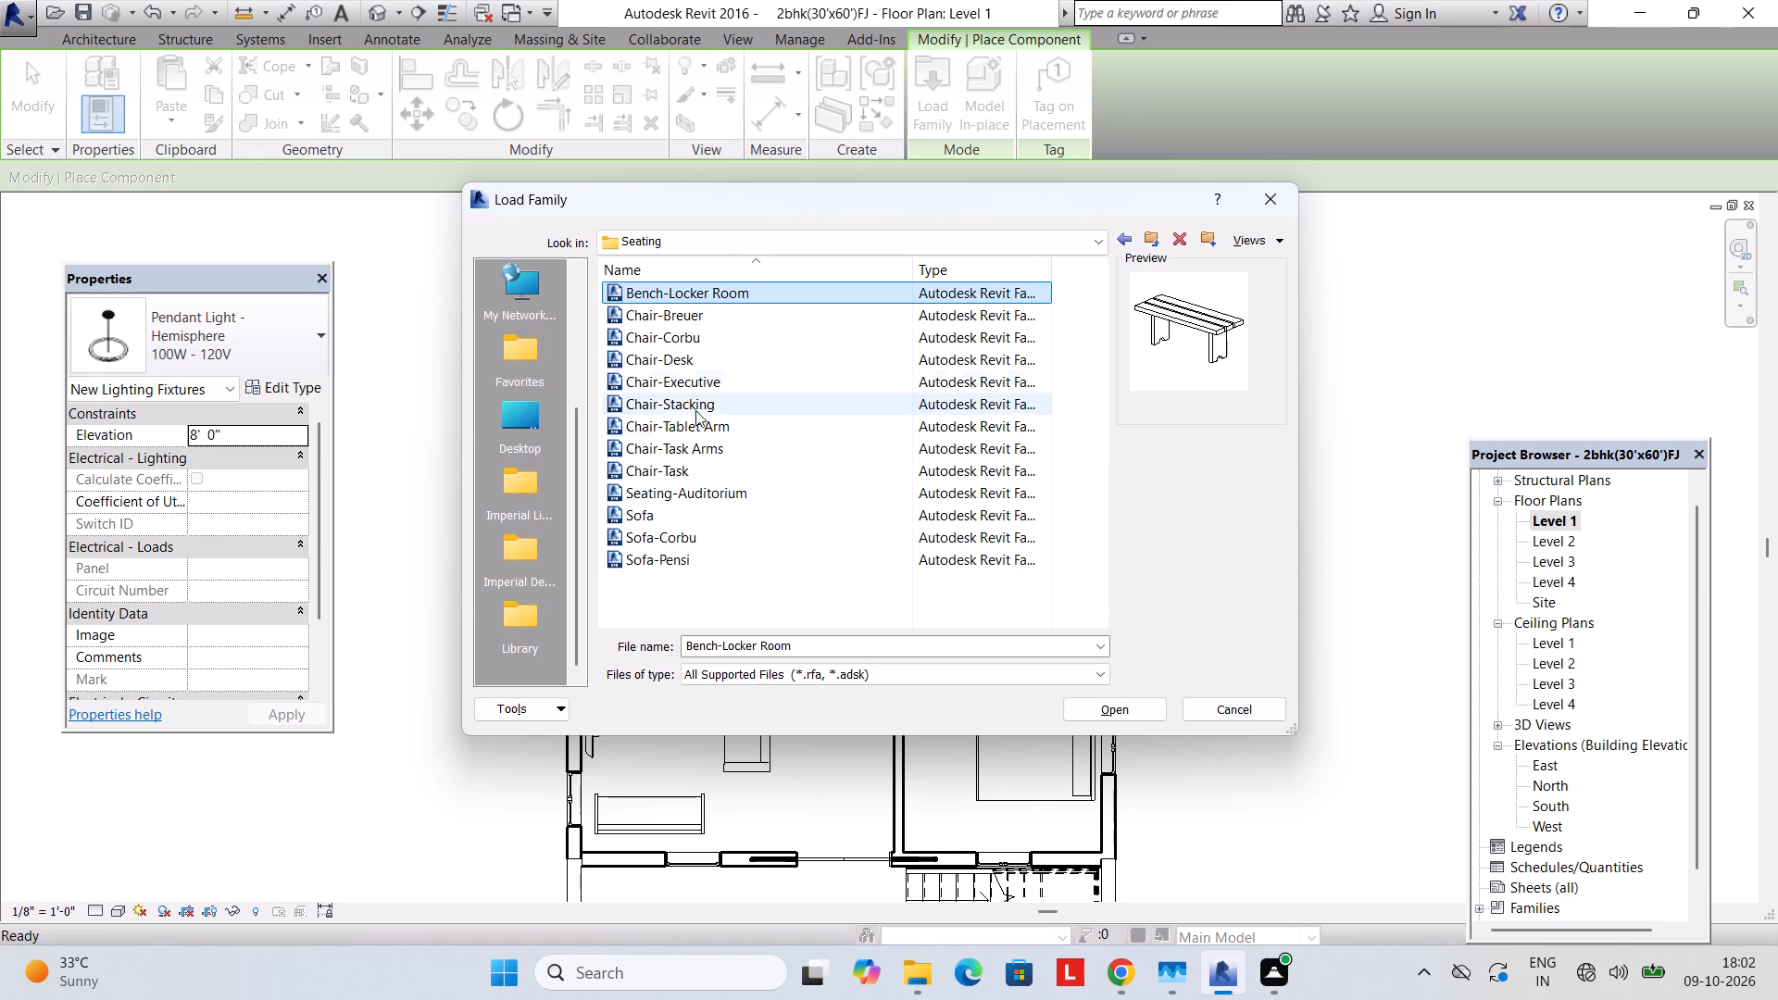
left_click(674, 318)
left_click(681, 347)
left_click(680, 372)
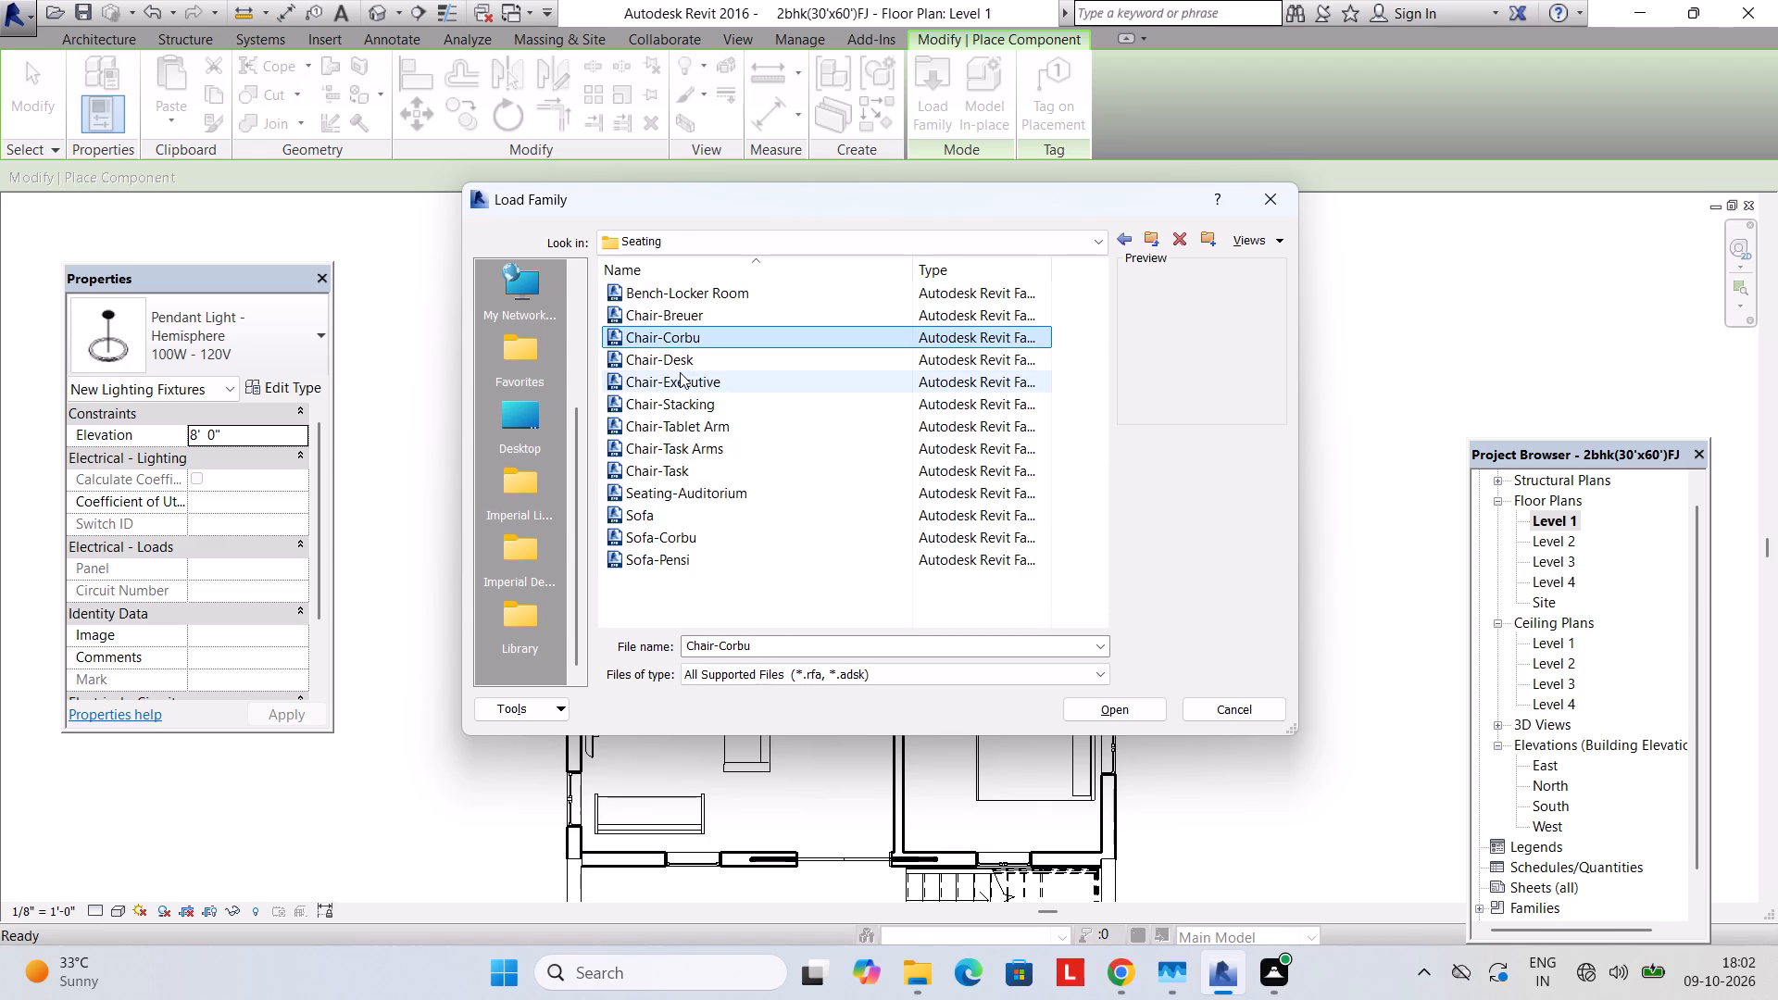
left_click(680, 394)
left_click(677, 423)
left_click(682, 474)
left_click(673, 494)
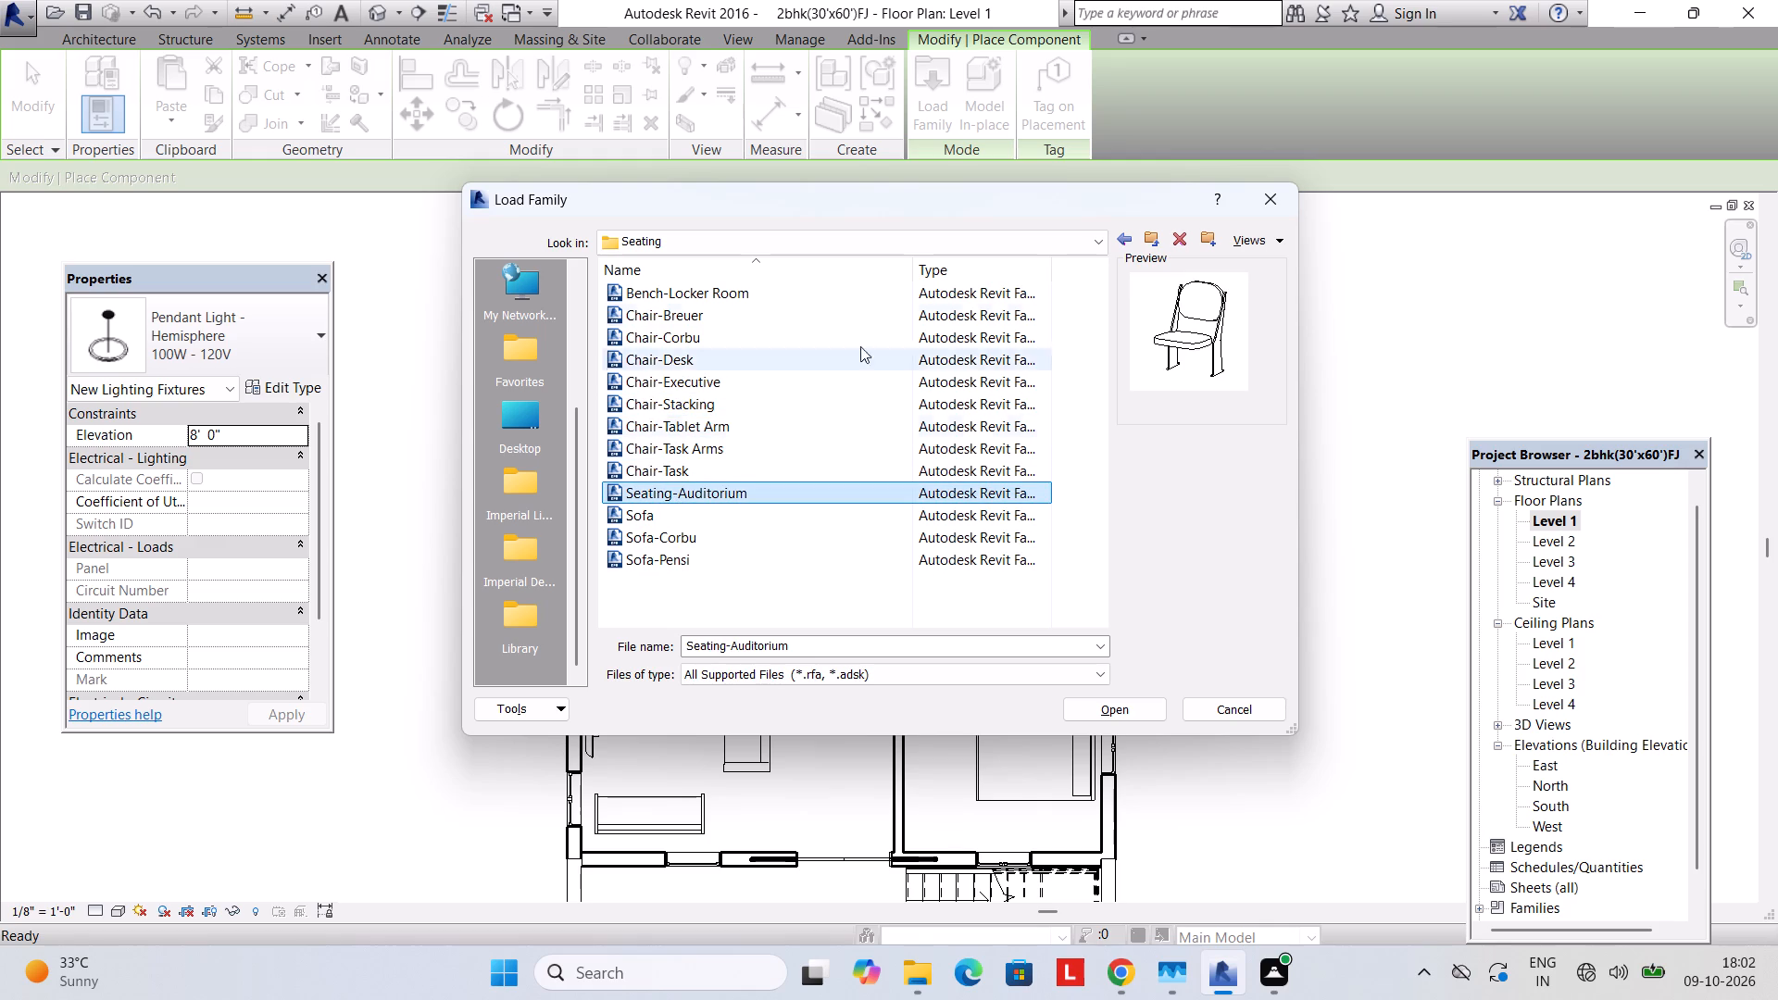
left_click(1115, 244)
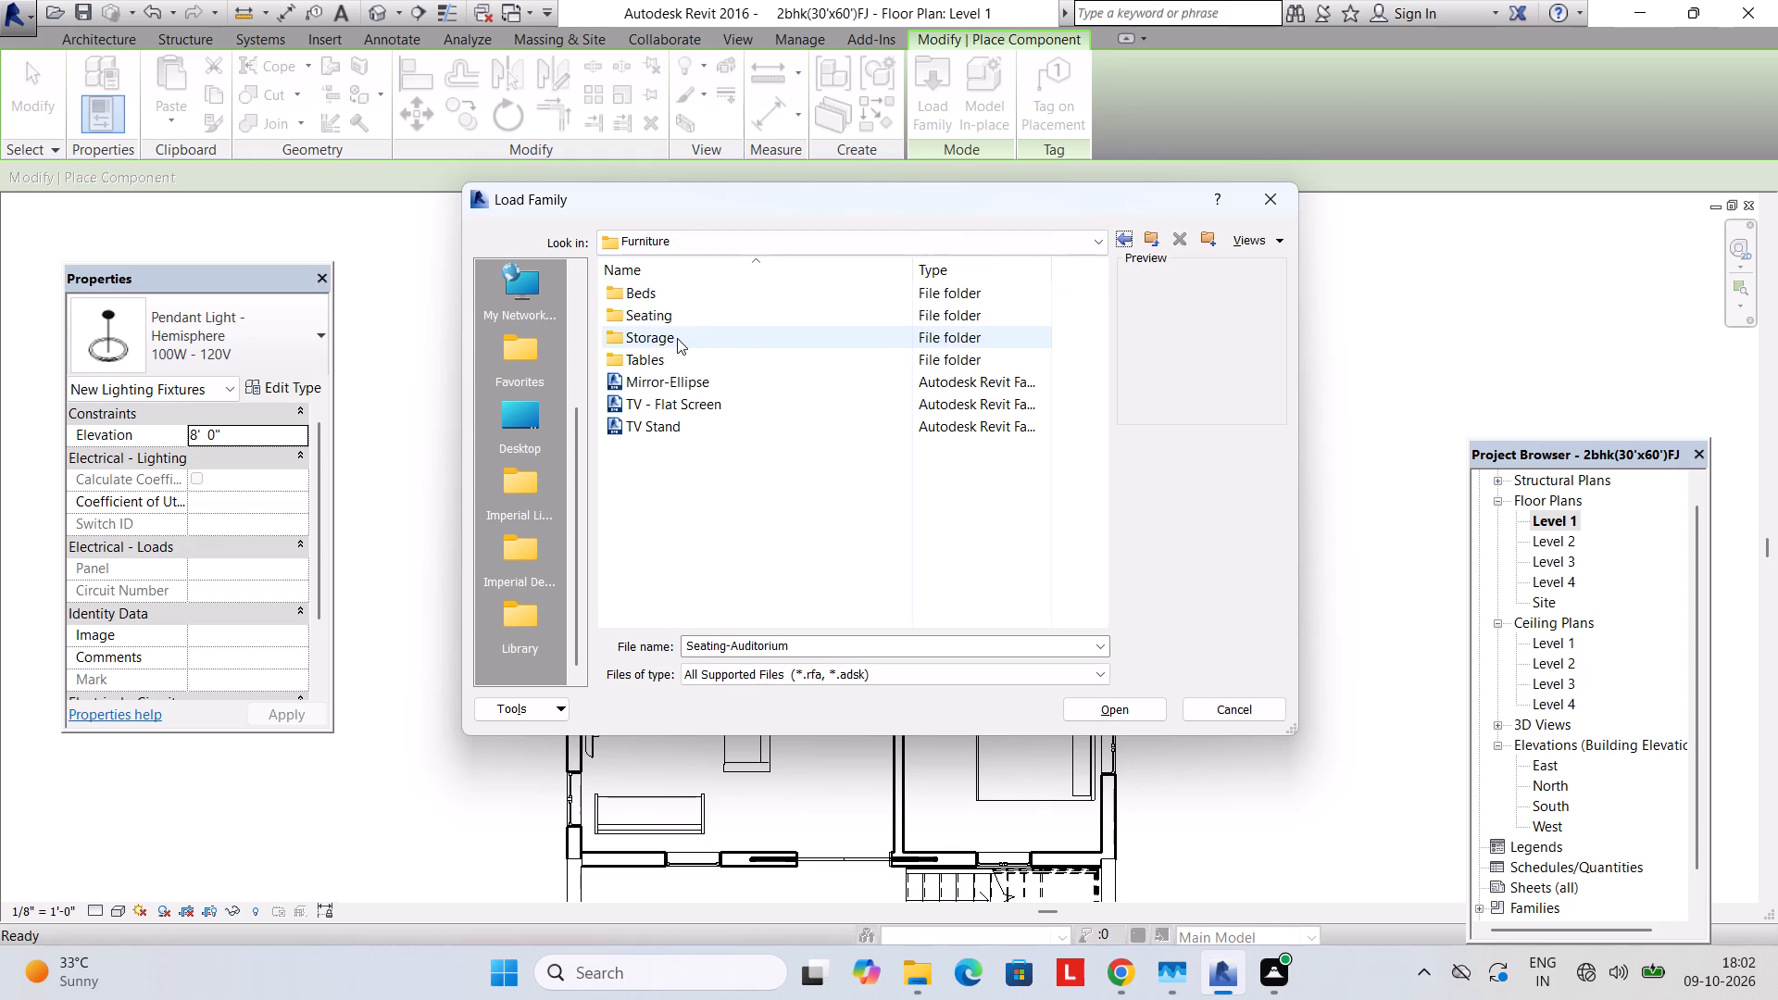
Examine the previews of the desk and table families in the Furniture library's Tables folder.
double_click(669, 356)
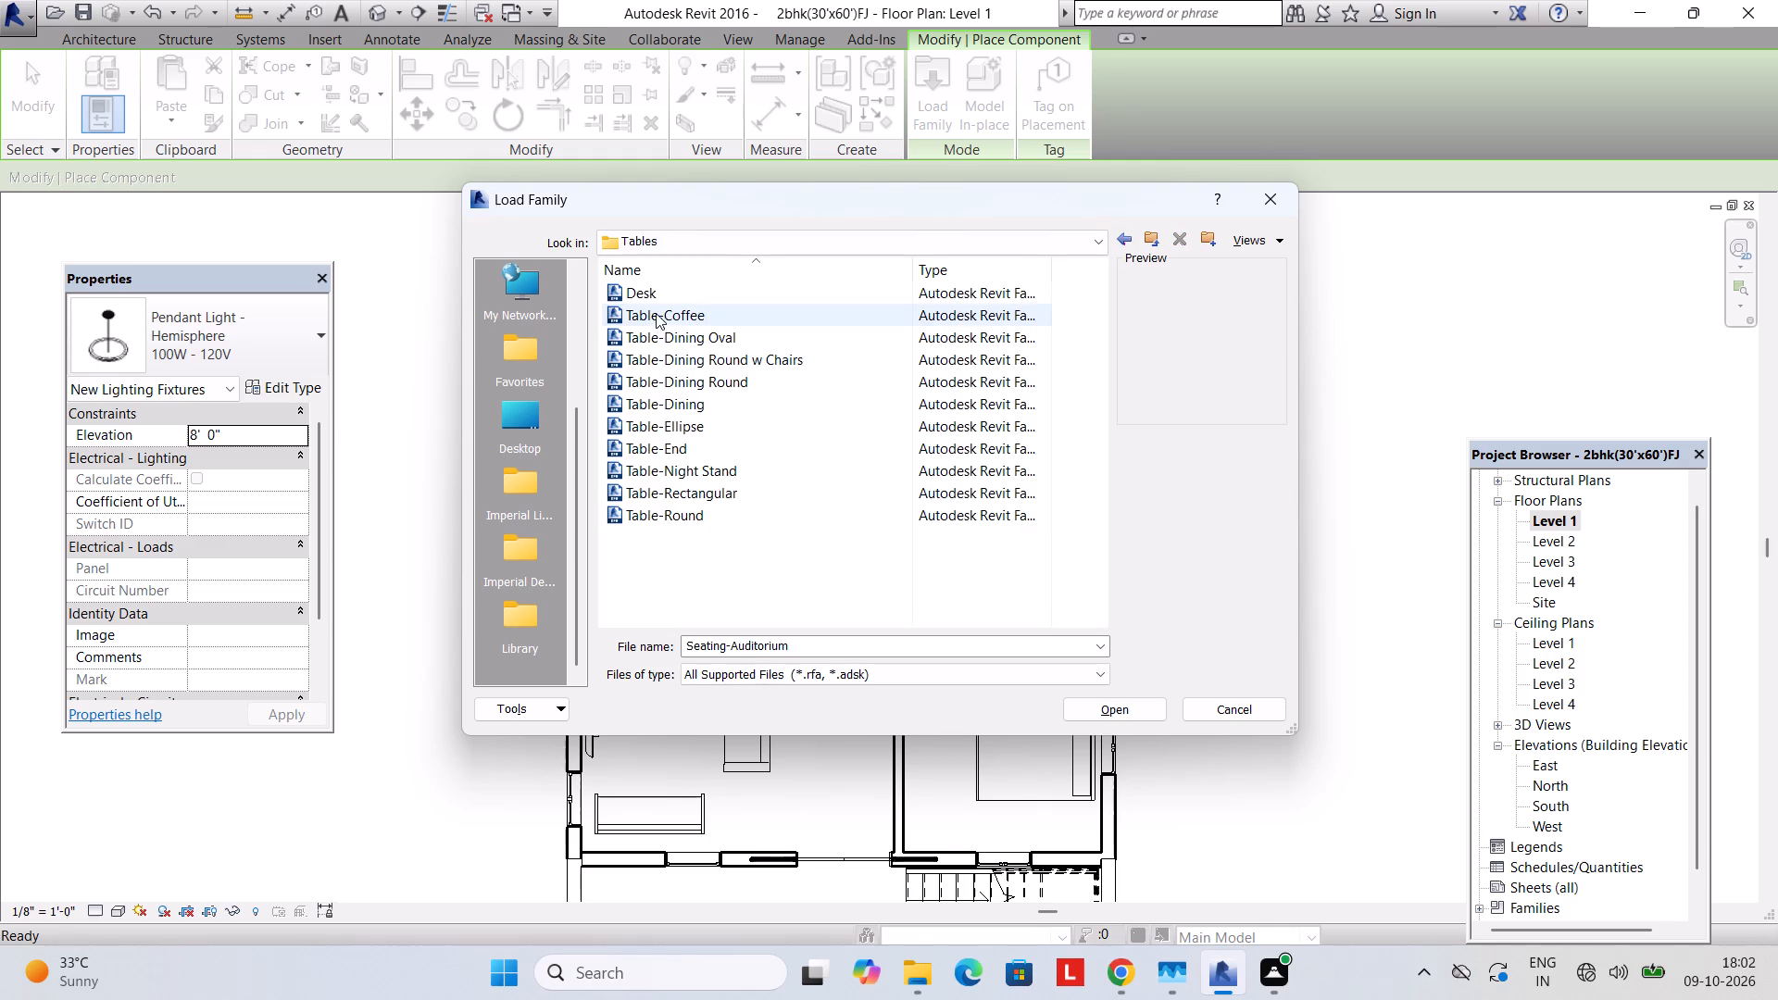
left_click(657, 295)
left_click(664, 319)
left_click(694, 408)
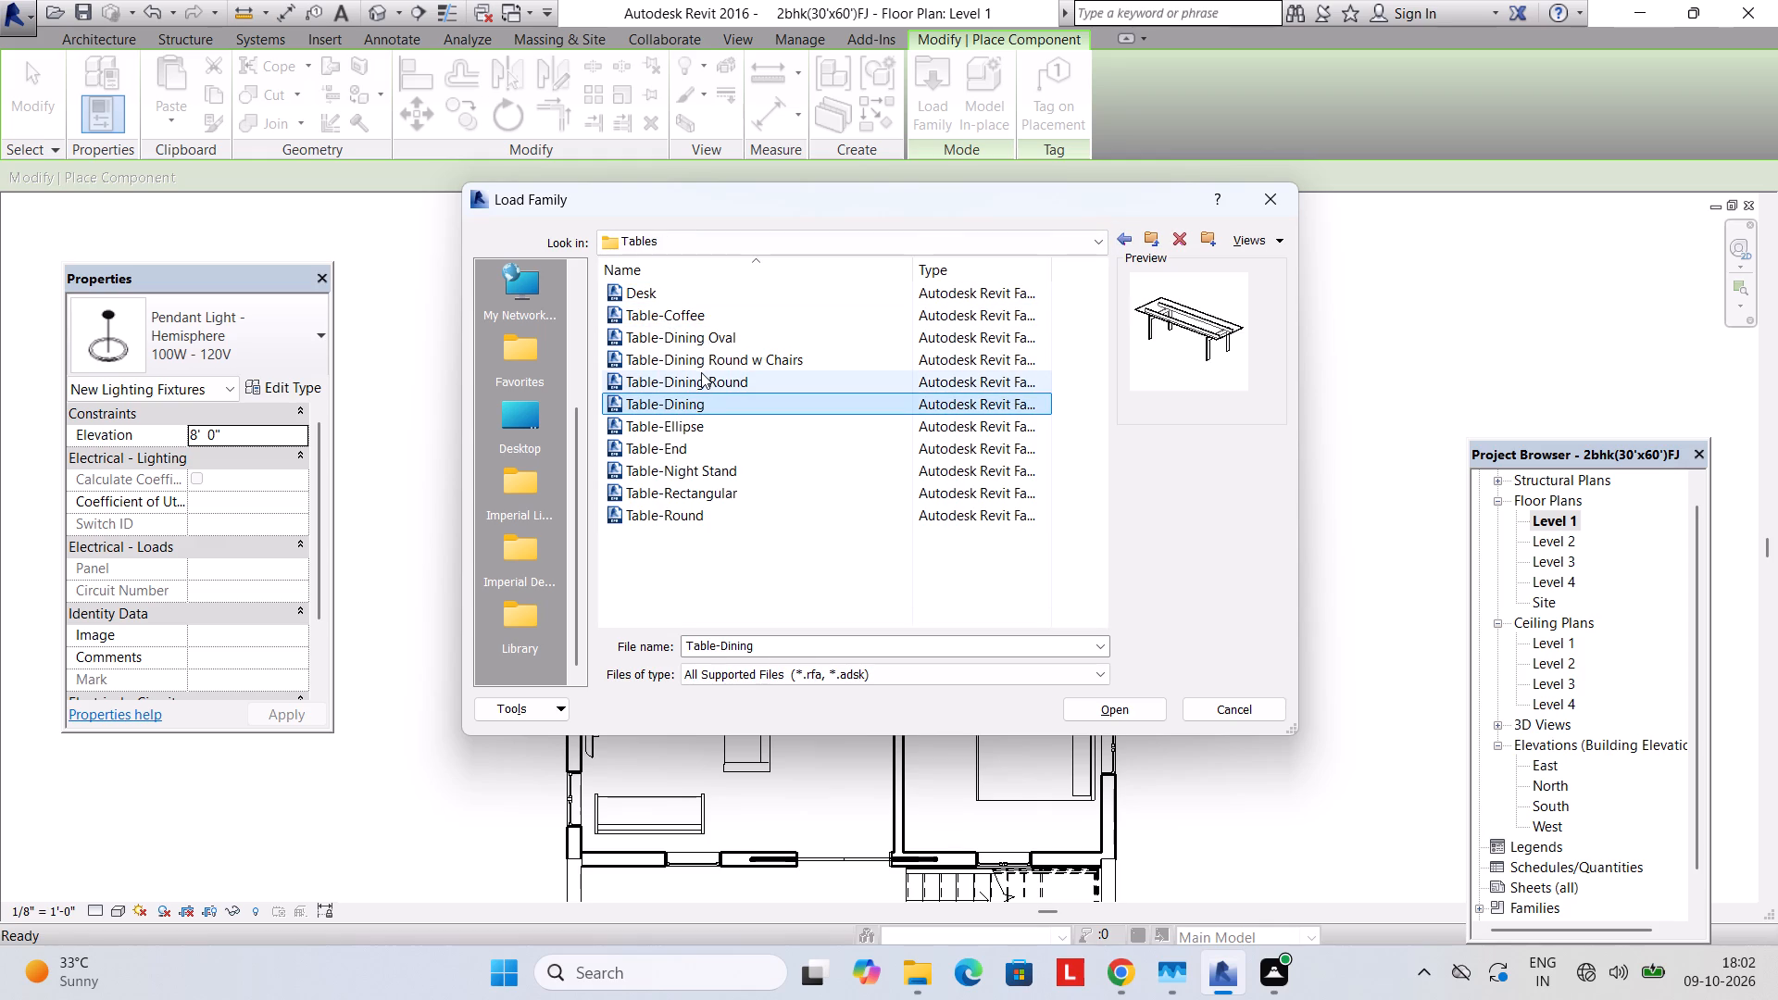
left_click(701, 371)
left_click(692, 397)
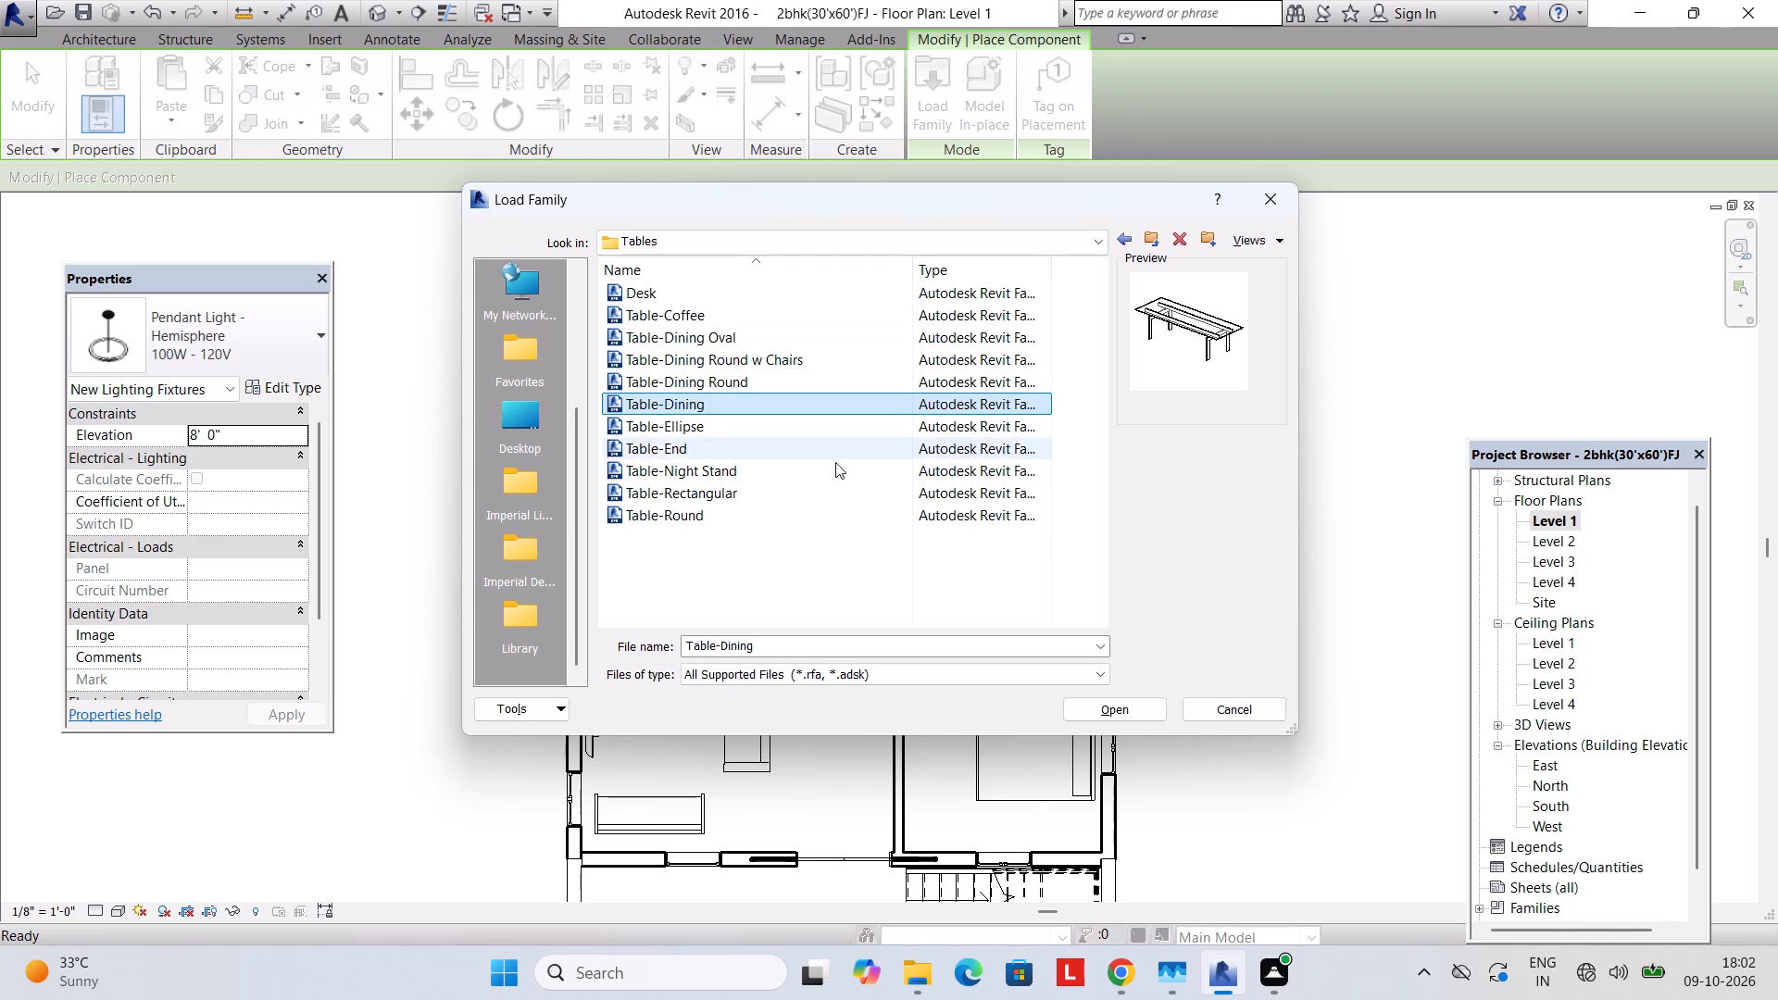
left_click(710, 431)
left_click(678, 447)
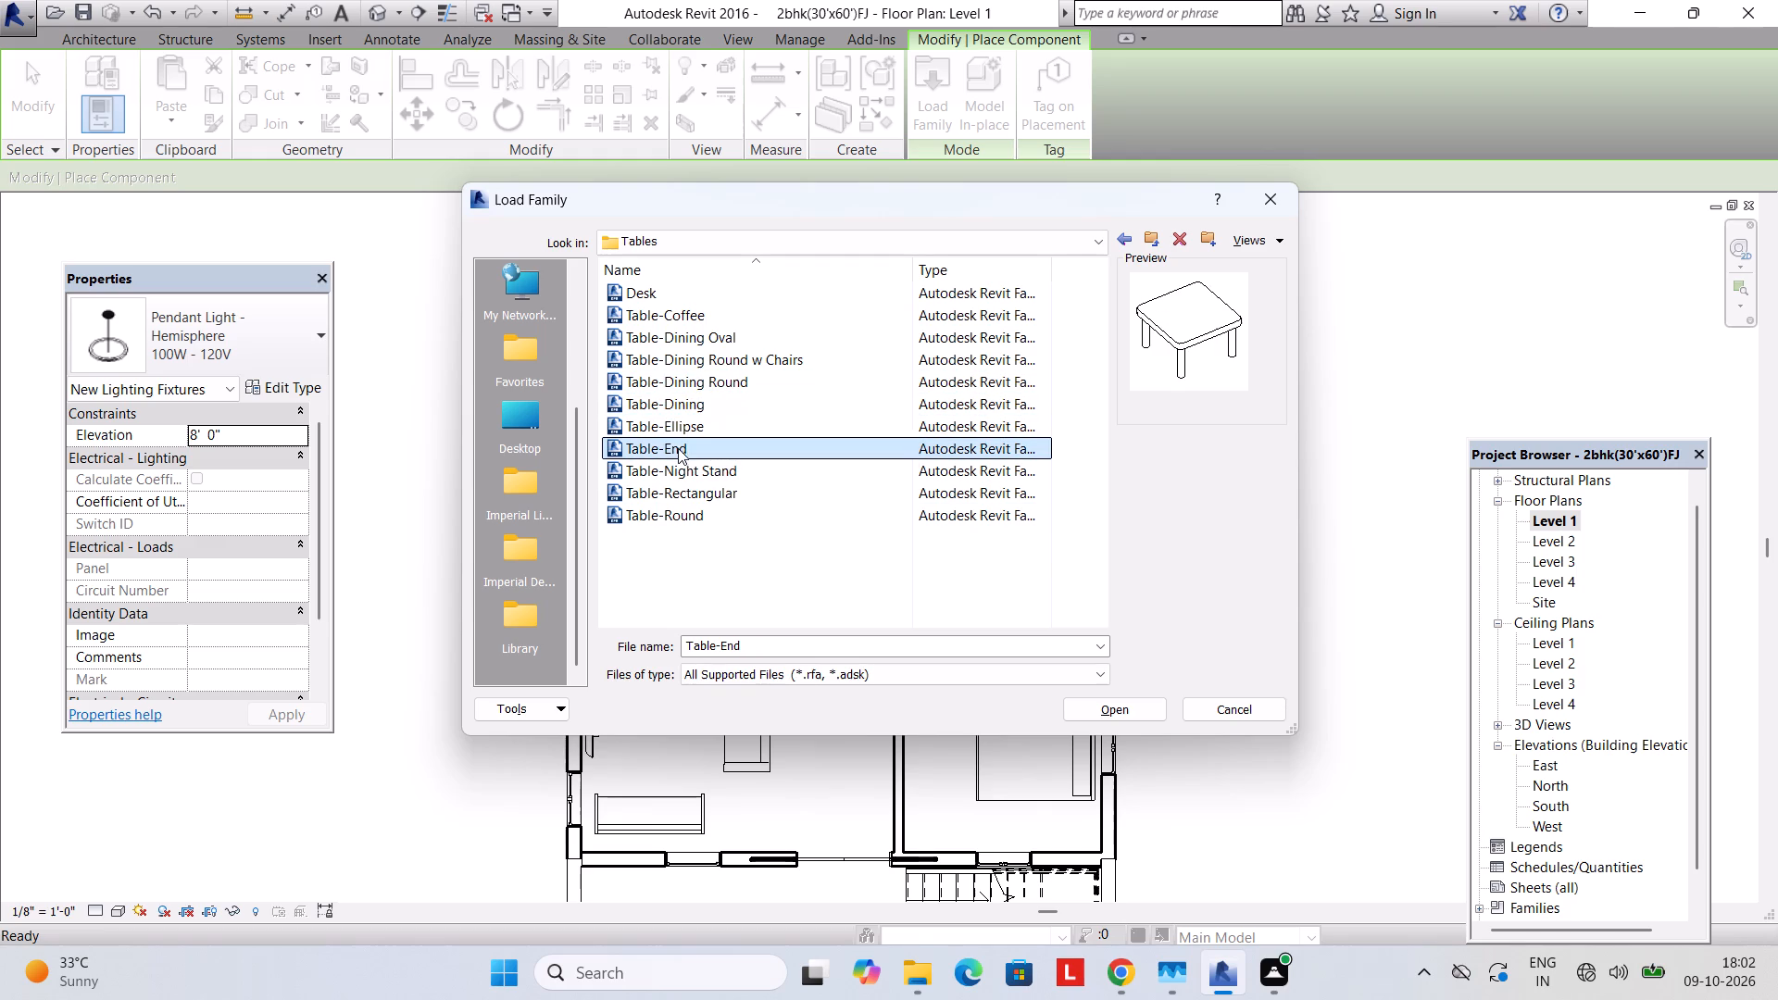
left_click(684, 474)
left_click(678, 484)
left_click(673, 504)
Compare the dining table families once more and load Table-Dining into the project.
left_click(682, 406)
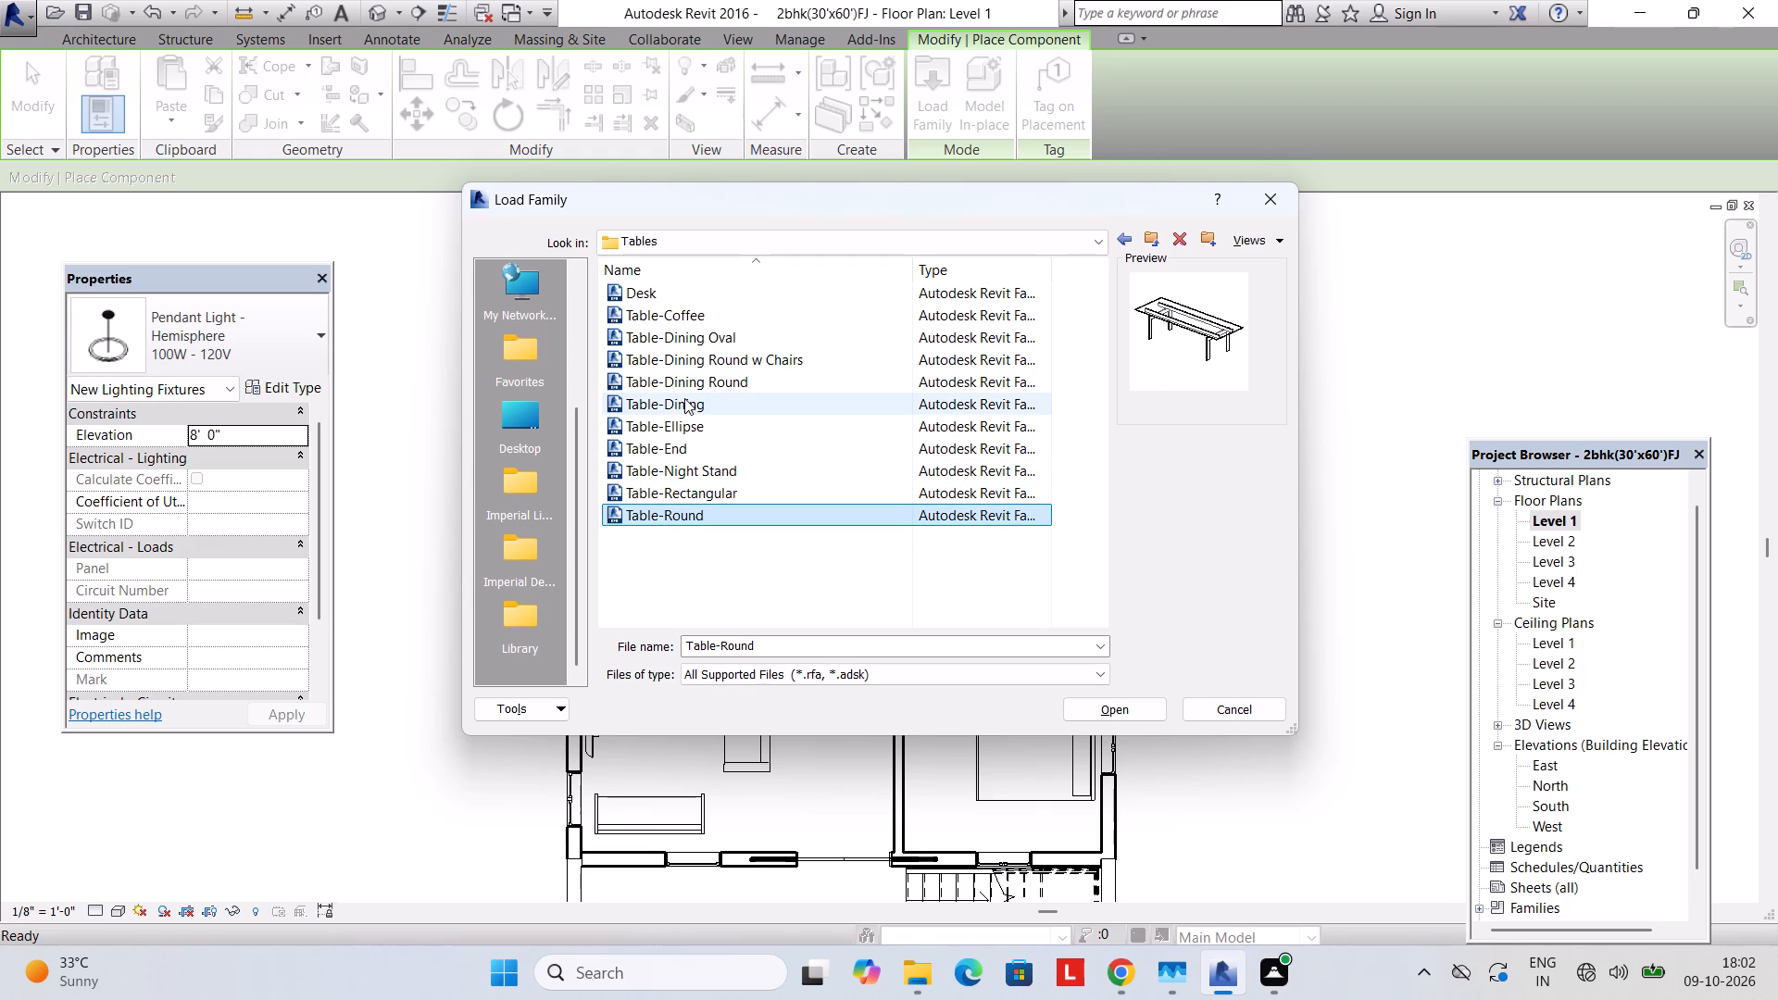
left_click(758, 367)
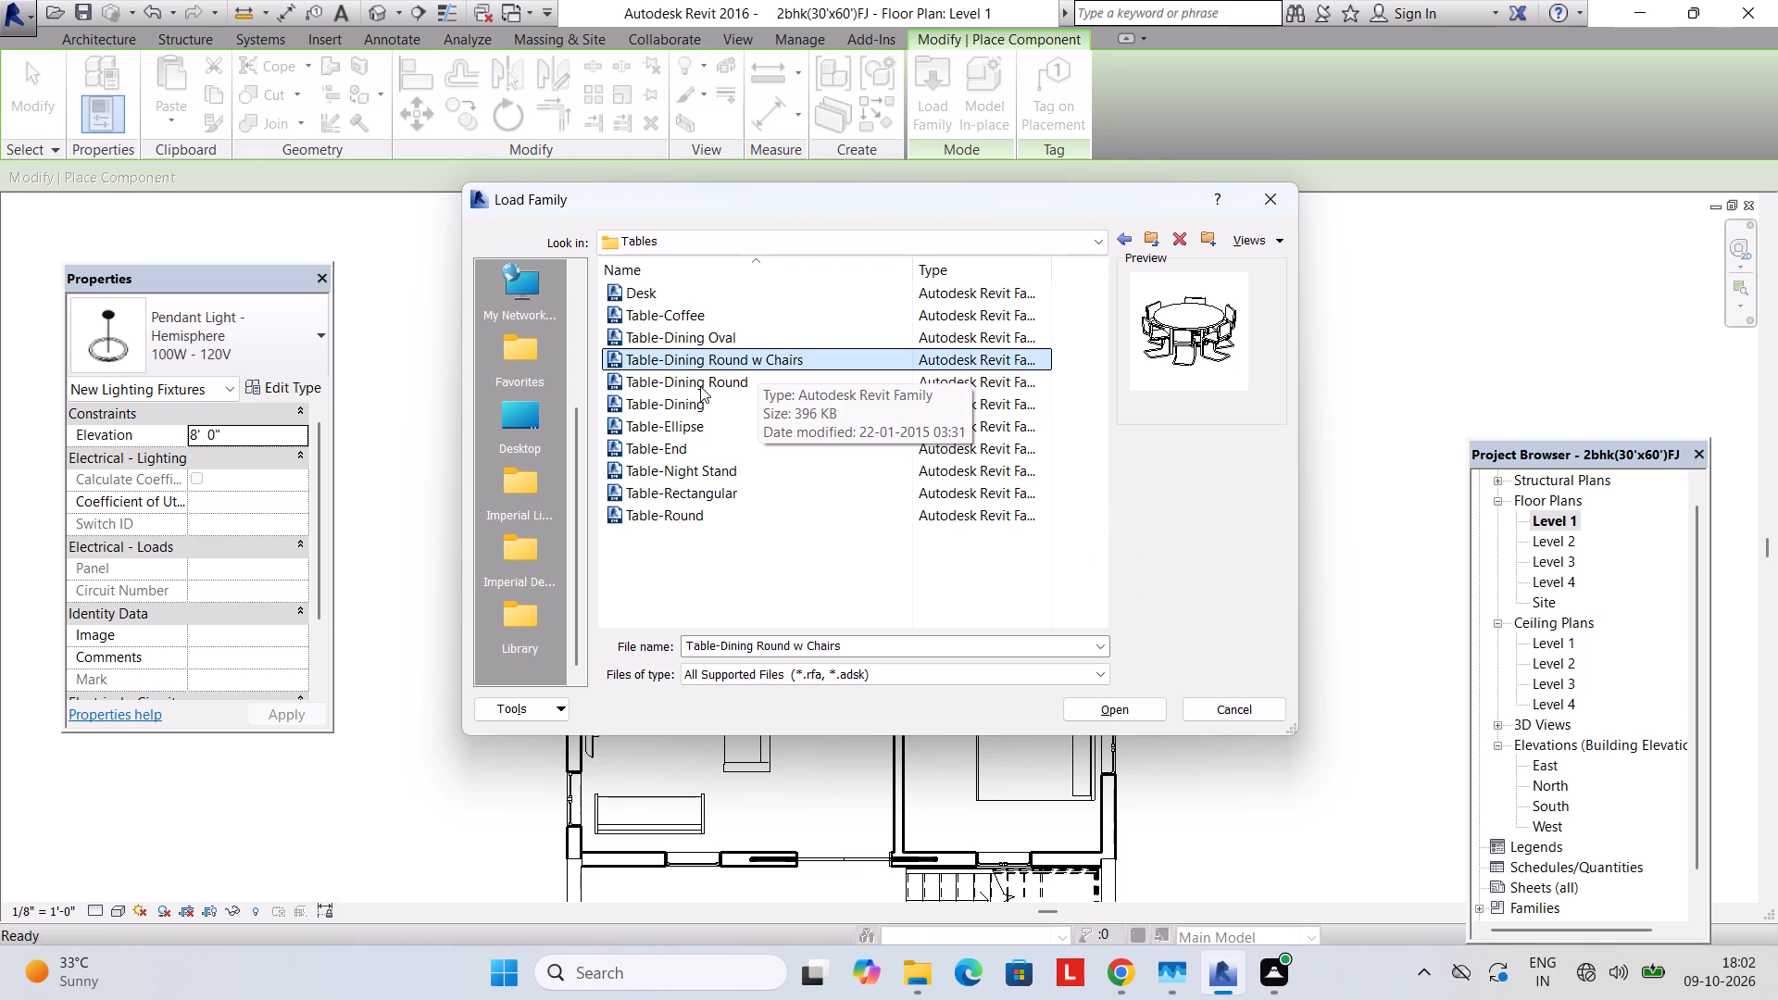
left_click(700, 383)
left_click(691, 406)
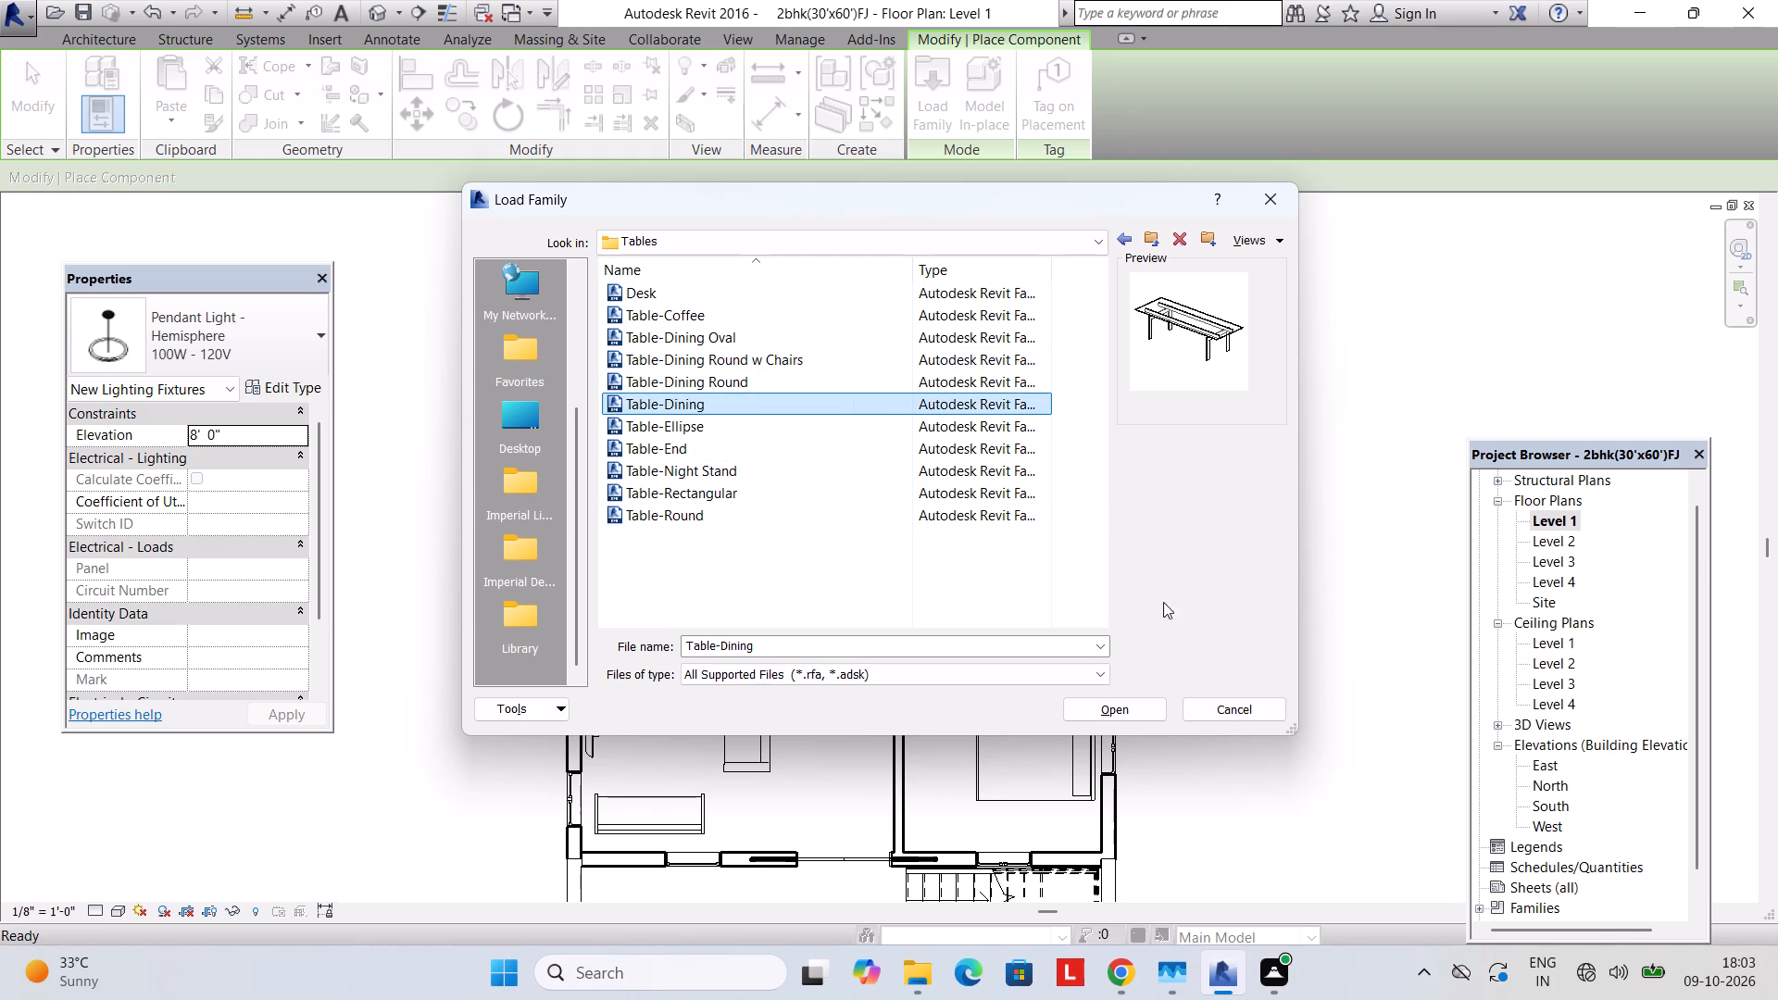
left_click(1134, 705)
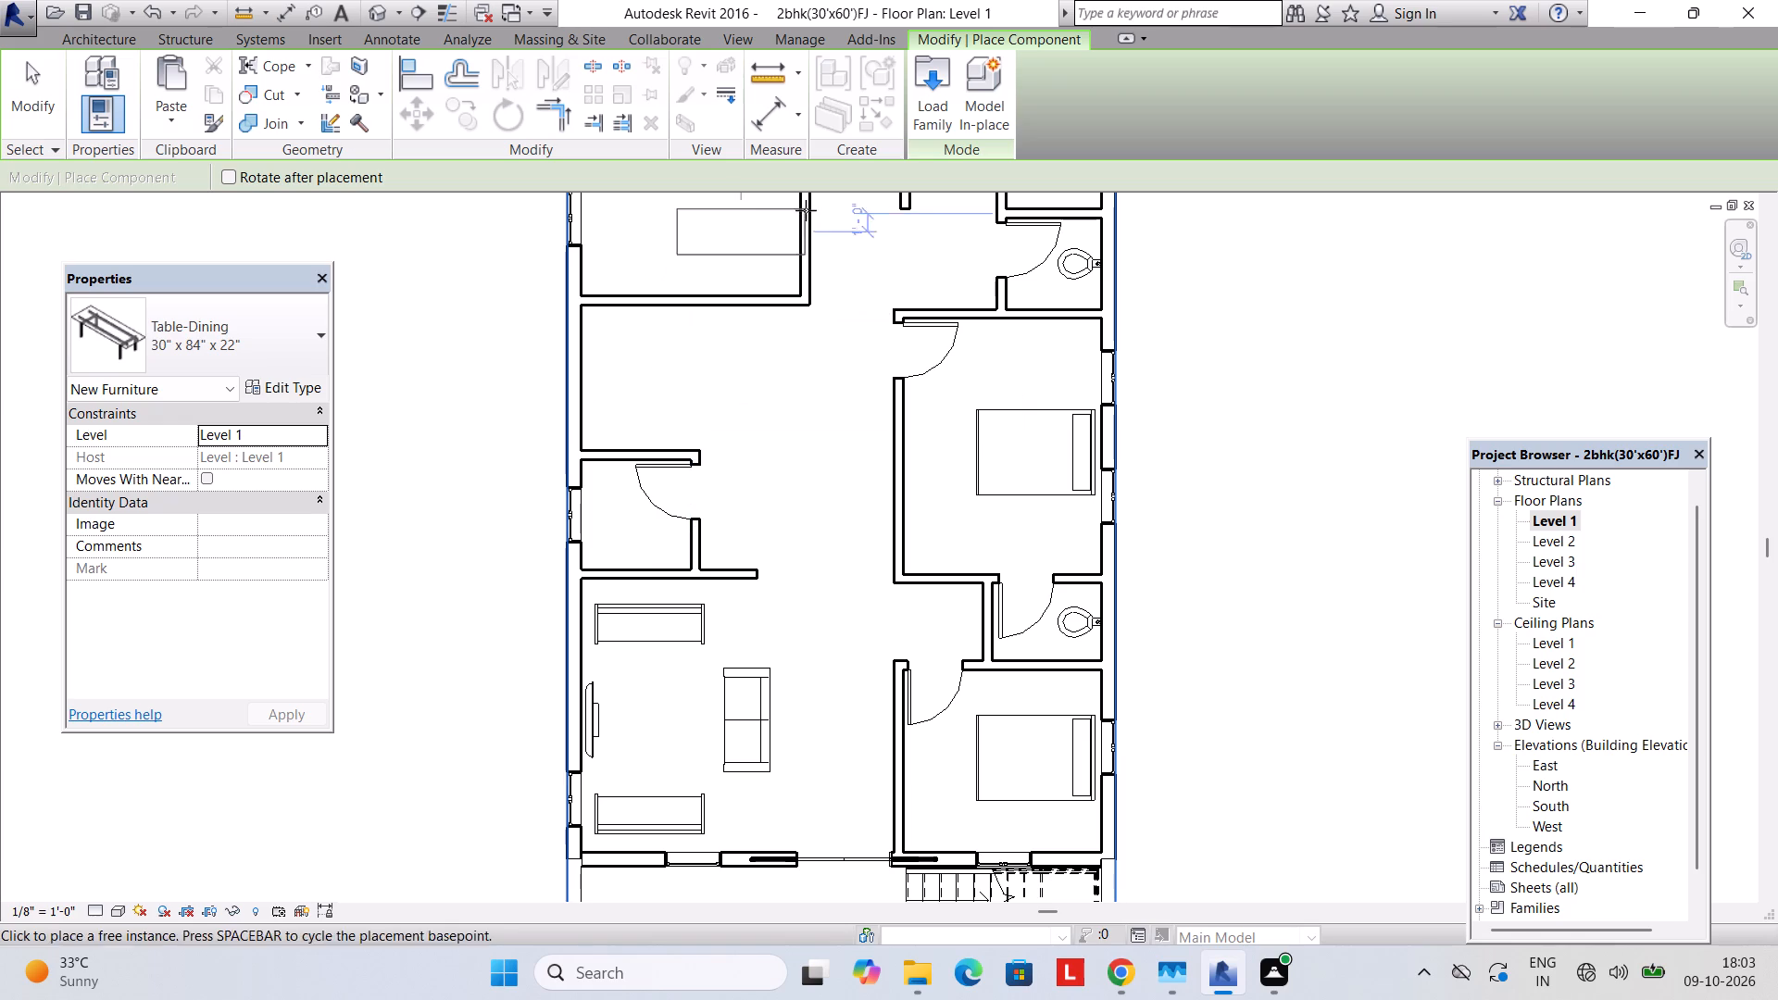
Load the Table-Dining Round w Chairs family from the US Imperial library's Furniture > Tables folder.
left_click(912, 131)
left_click(736, 254)
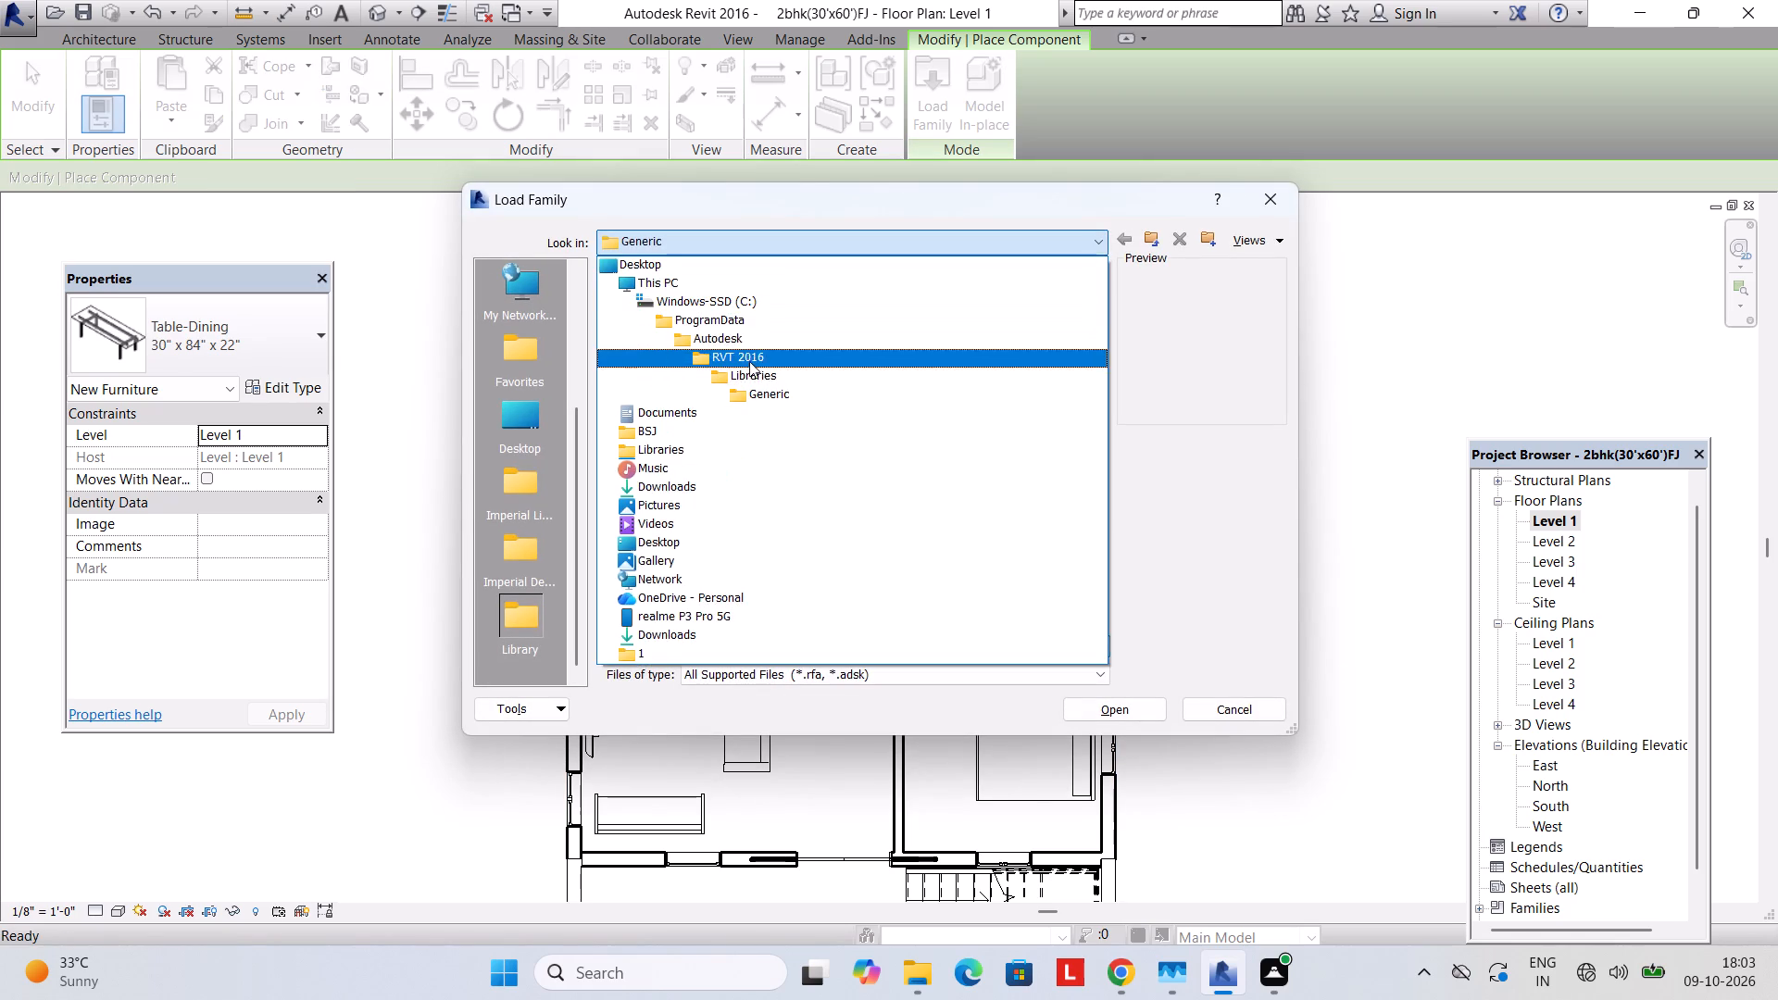
left_click(749, 366)
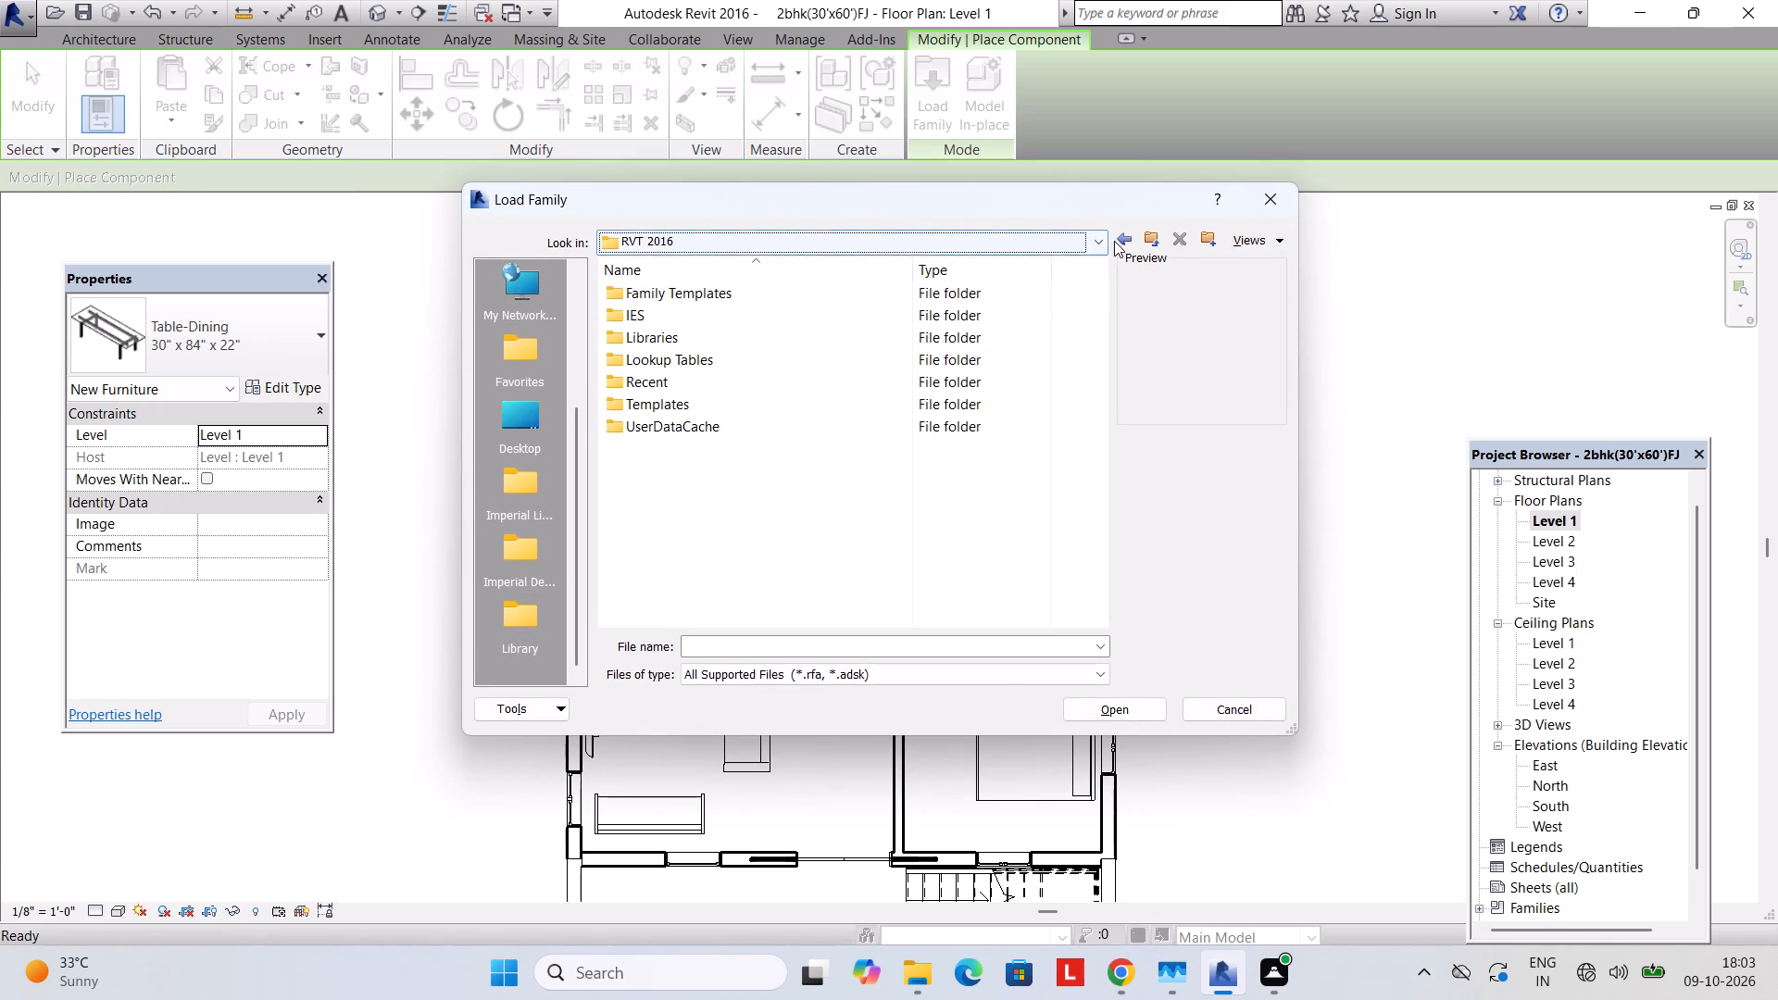
double_click(1114, 241)
left_click(898, 244)
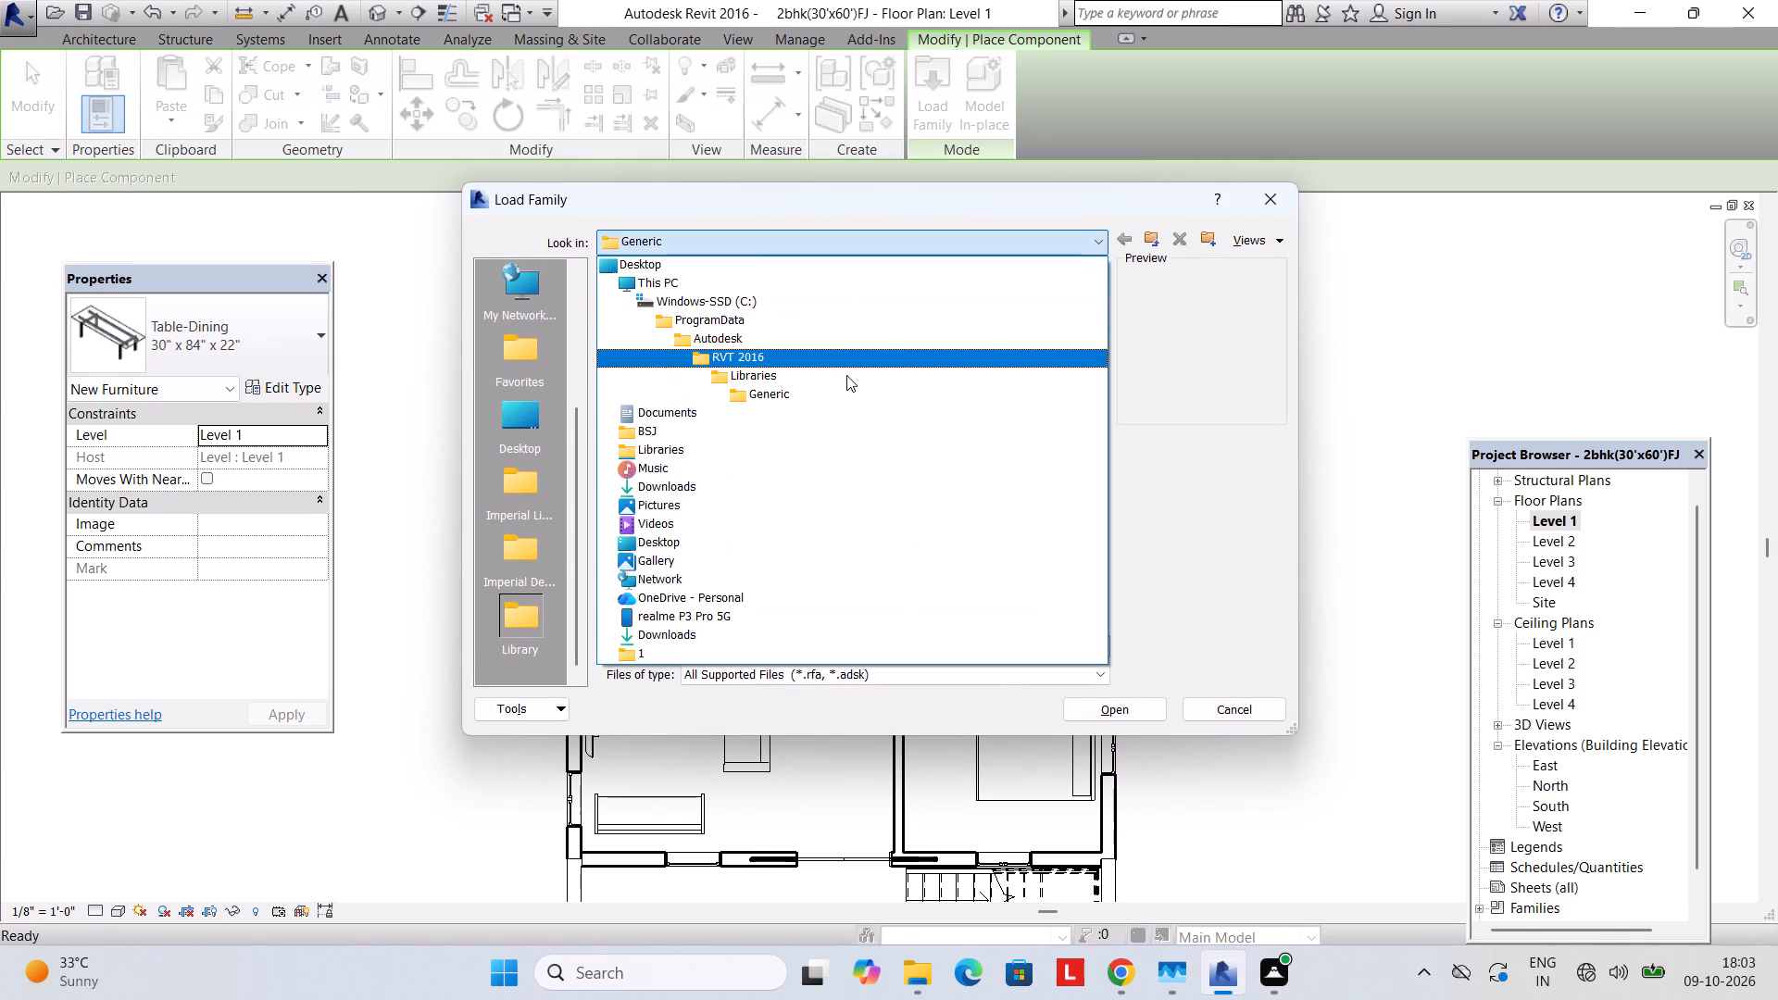
left_click(842, 378)
double_click(767, 339)
scroll(737, 455, "down", 3)
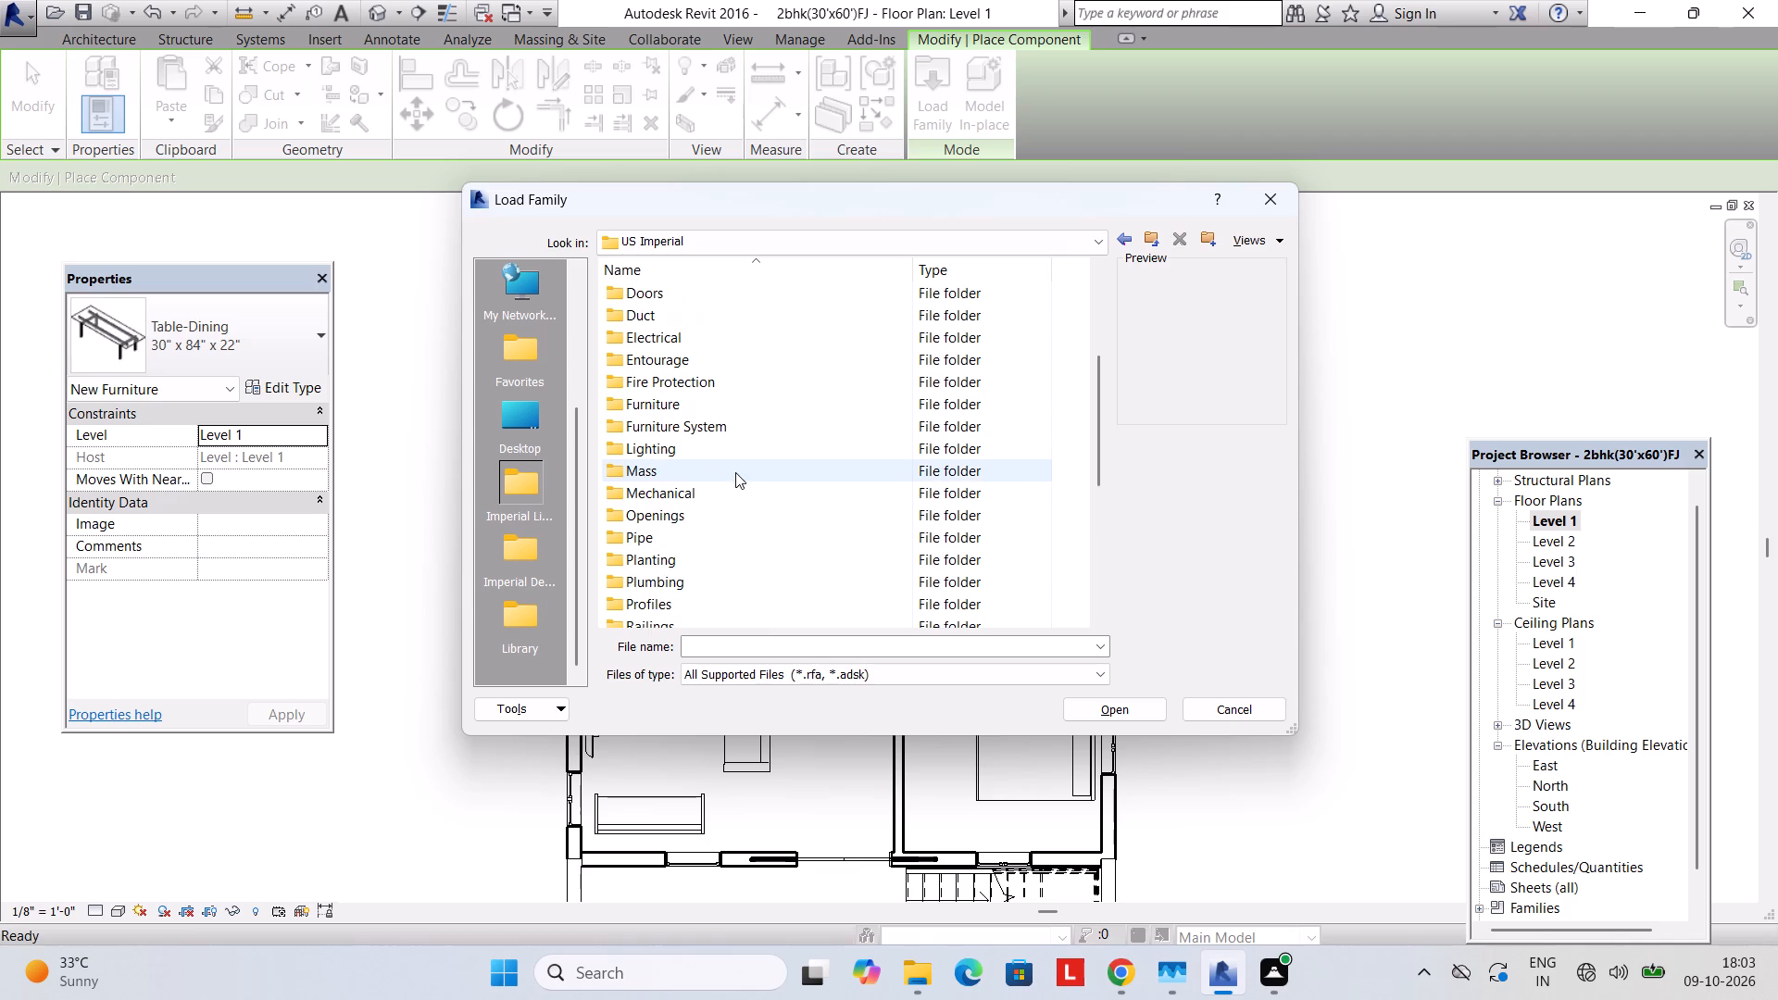
double_click(690, 402)
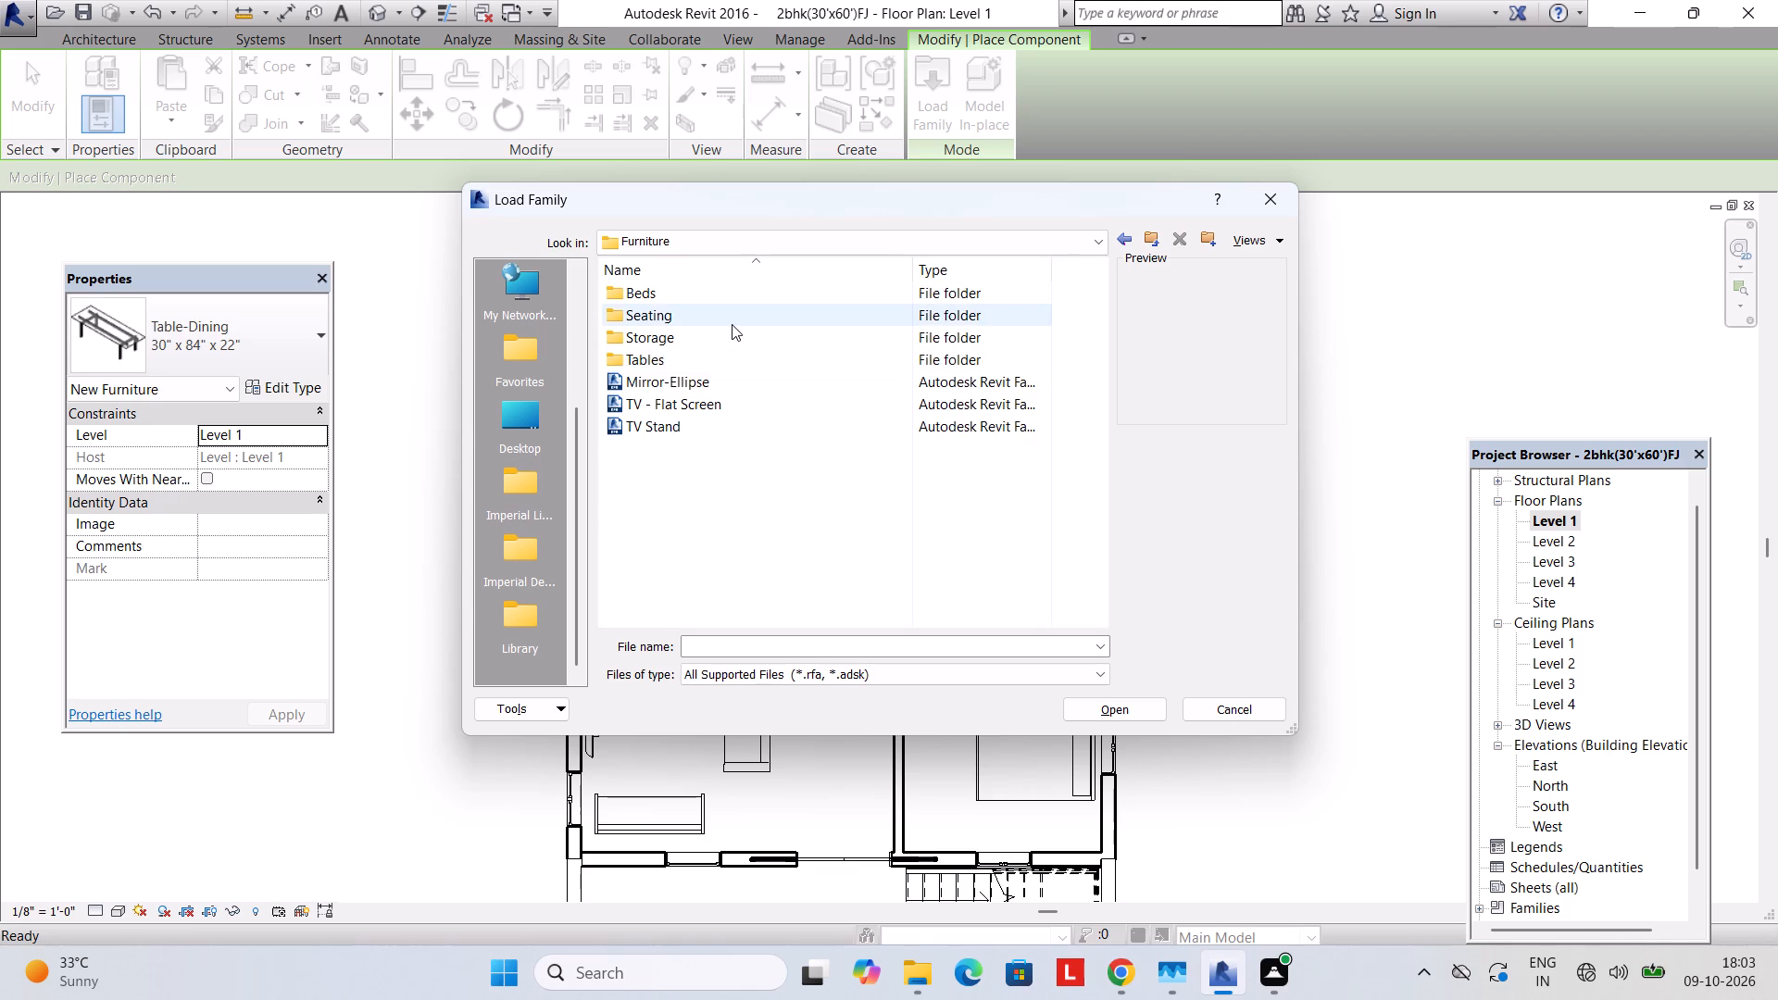
double_click(732, 324)
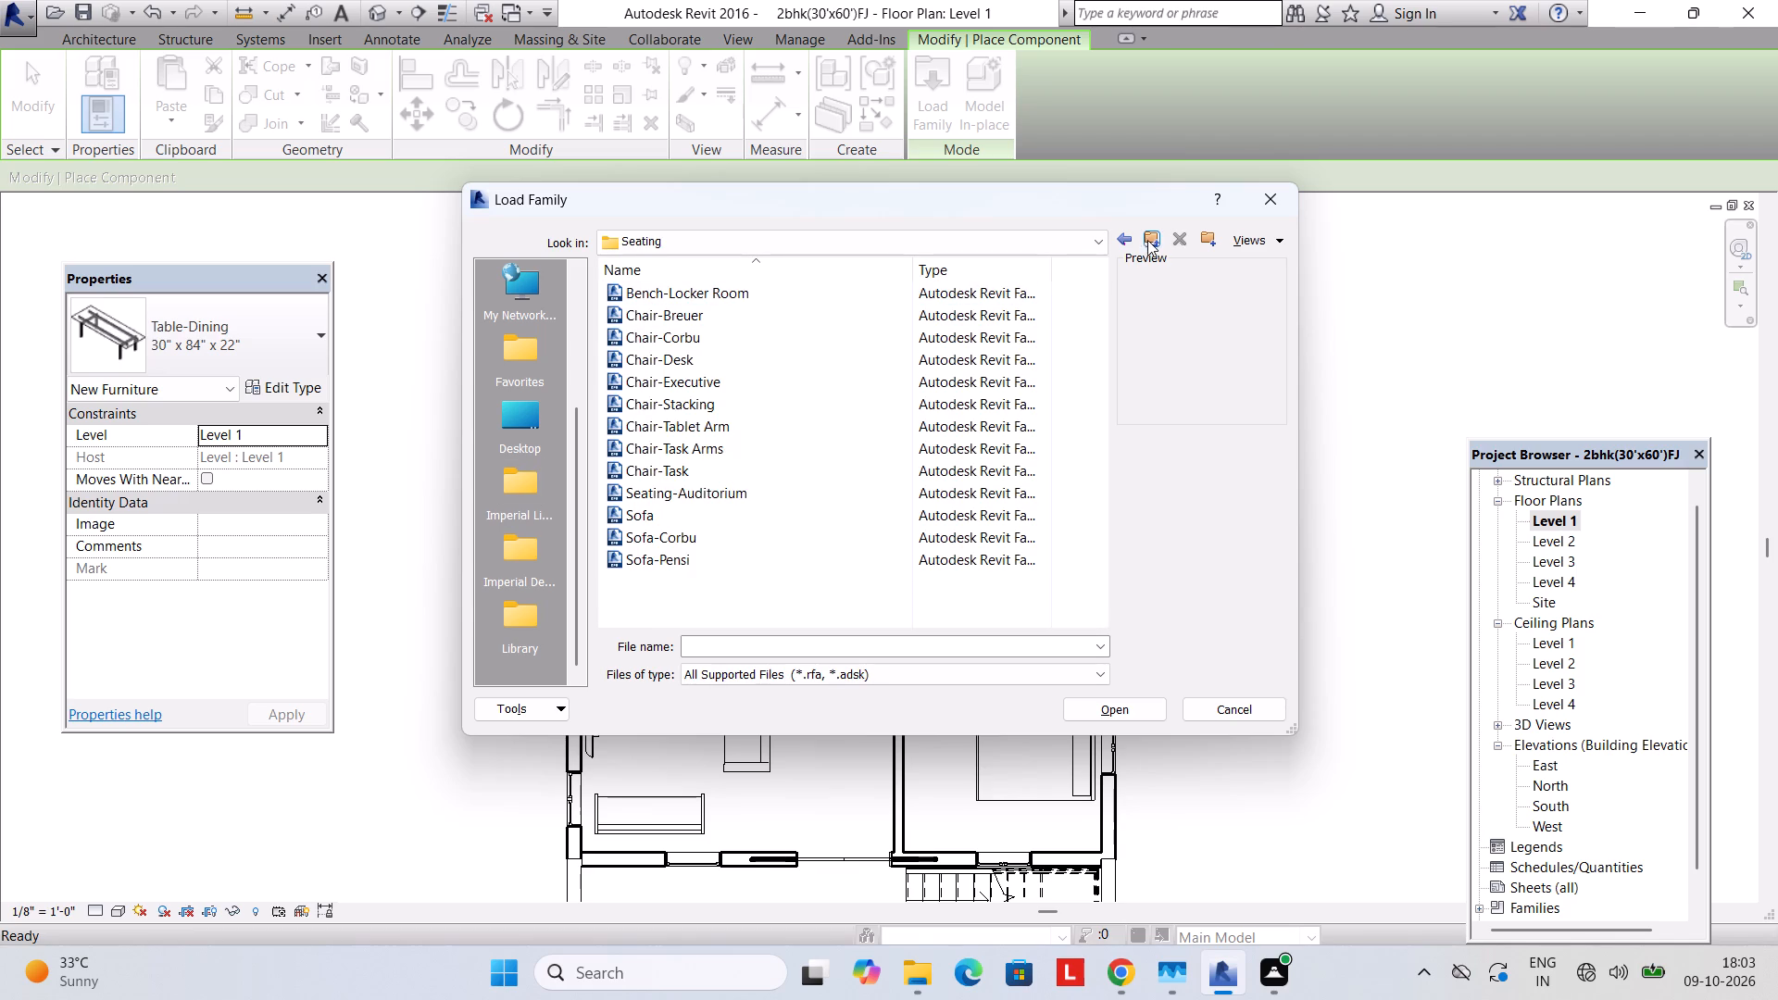
left_click(1129, 242)
double_click(729, 362)
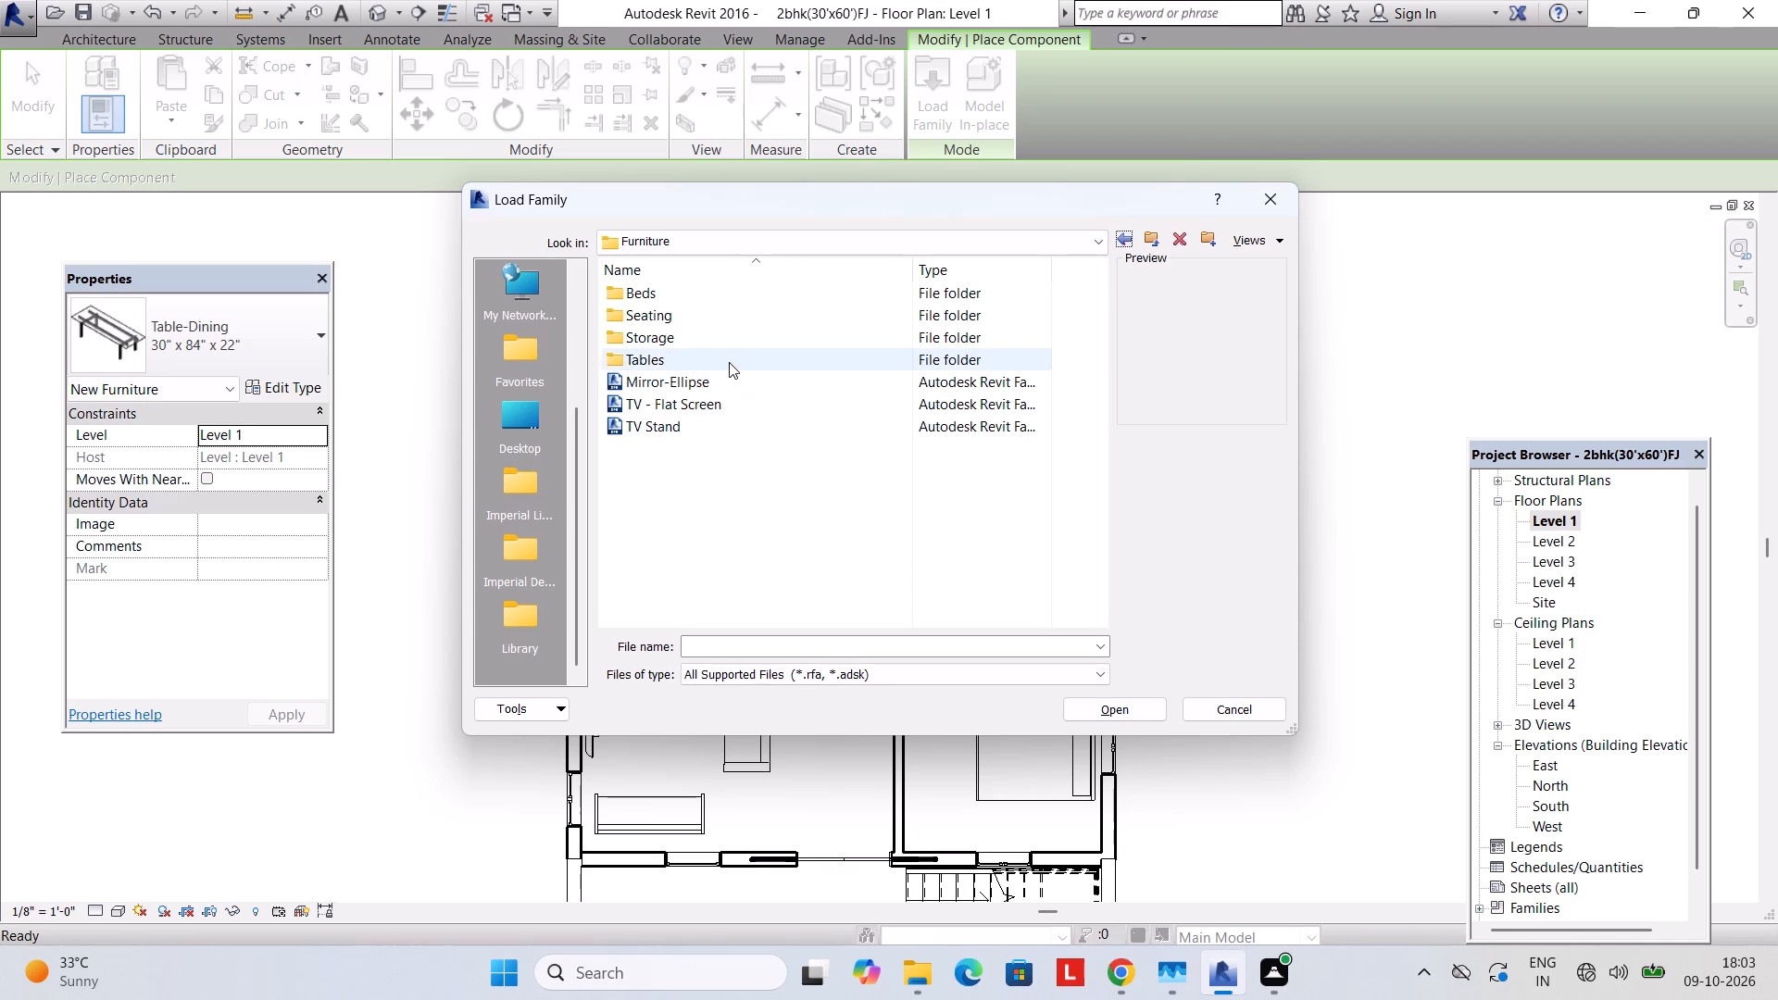
left_click(698, 356)
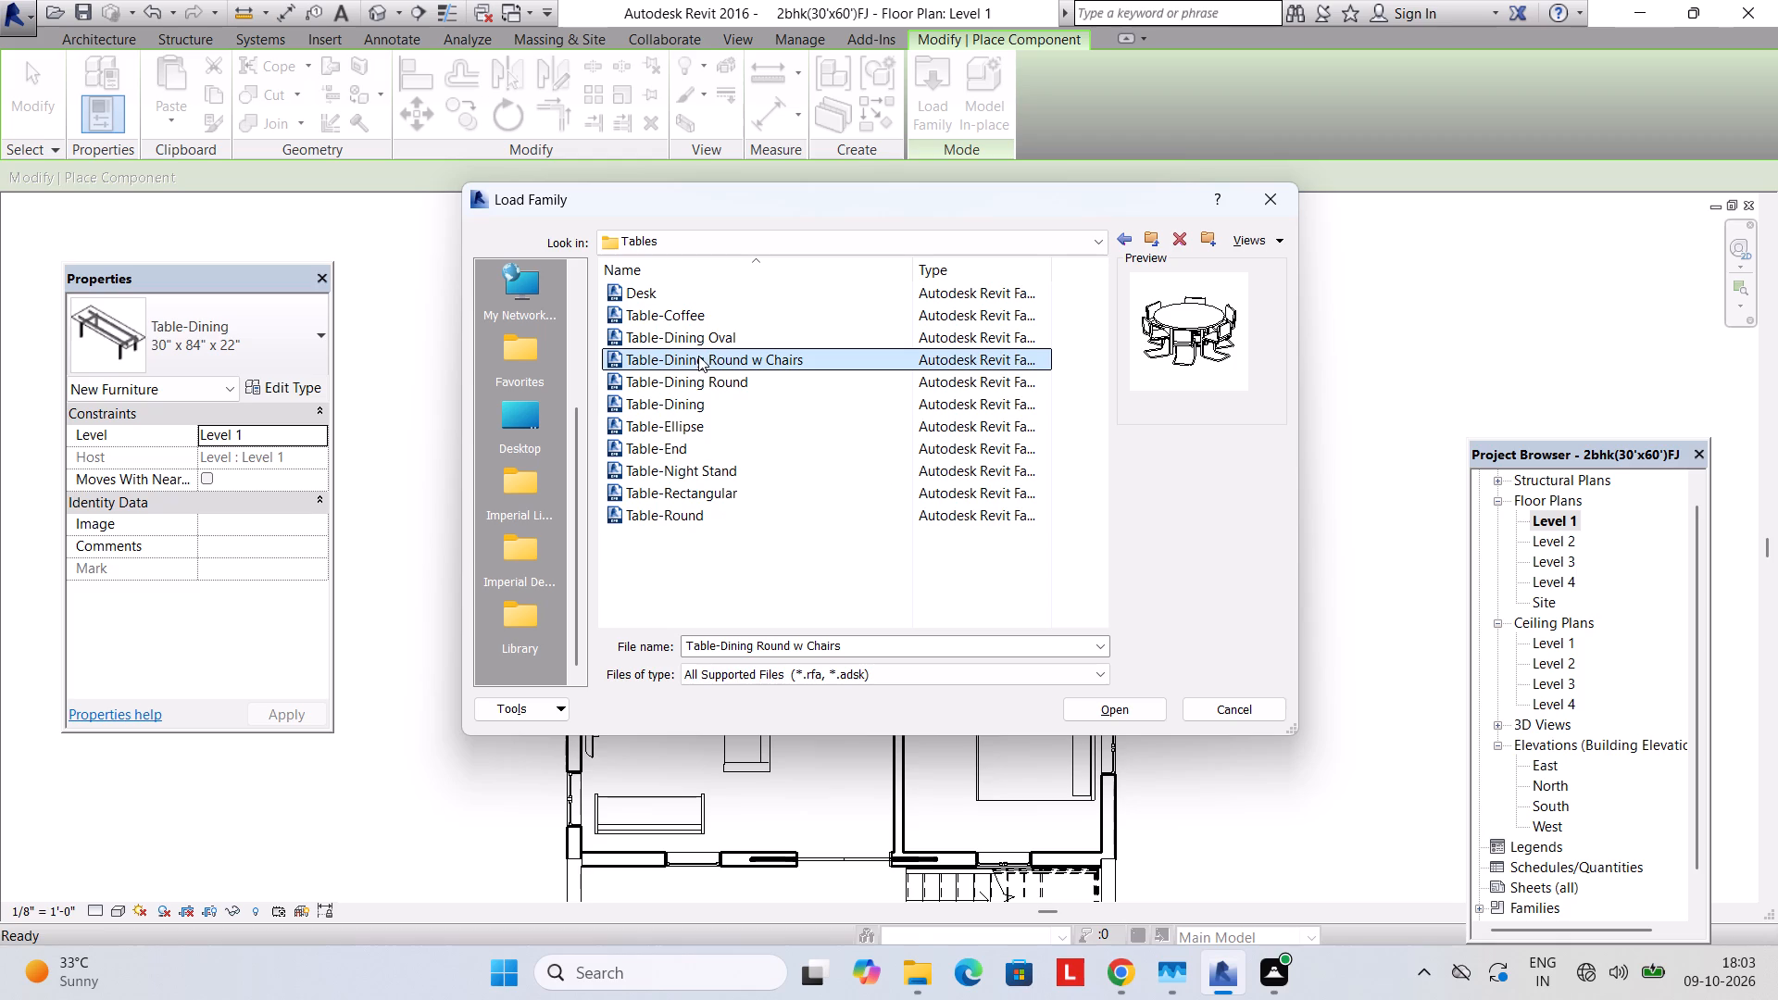
left_click(1122, 715)
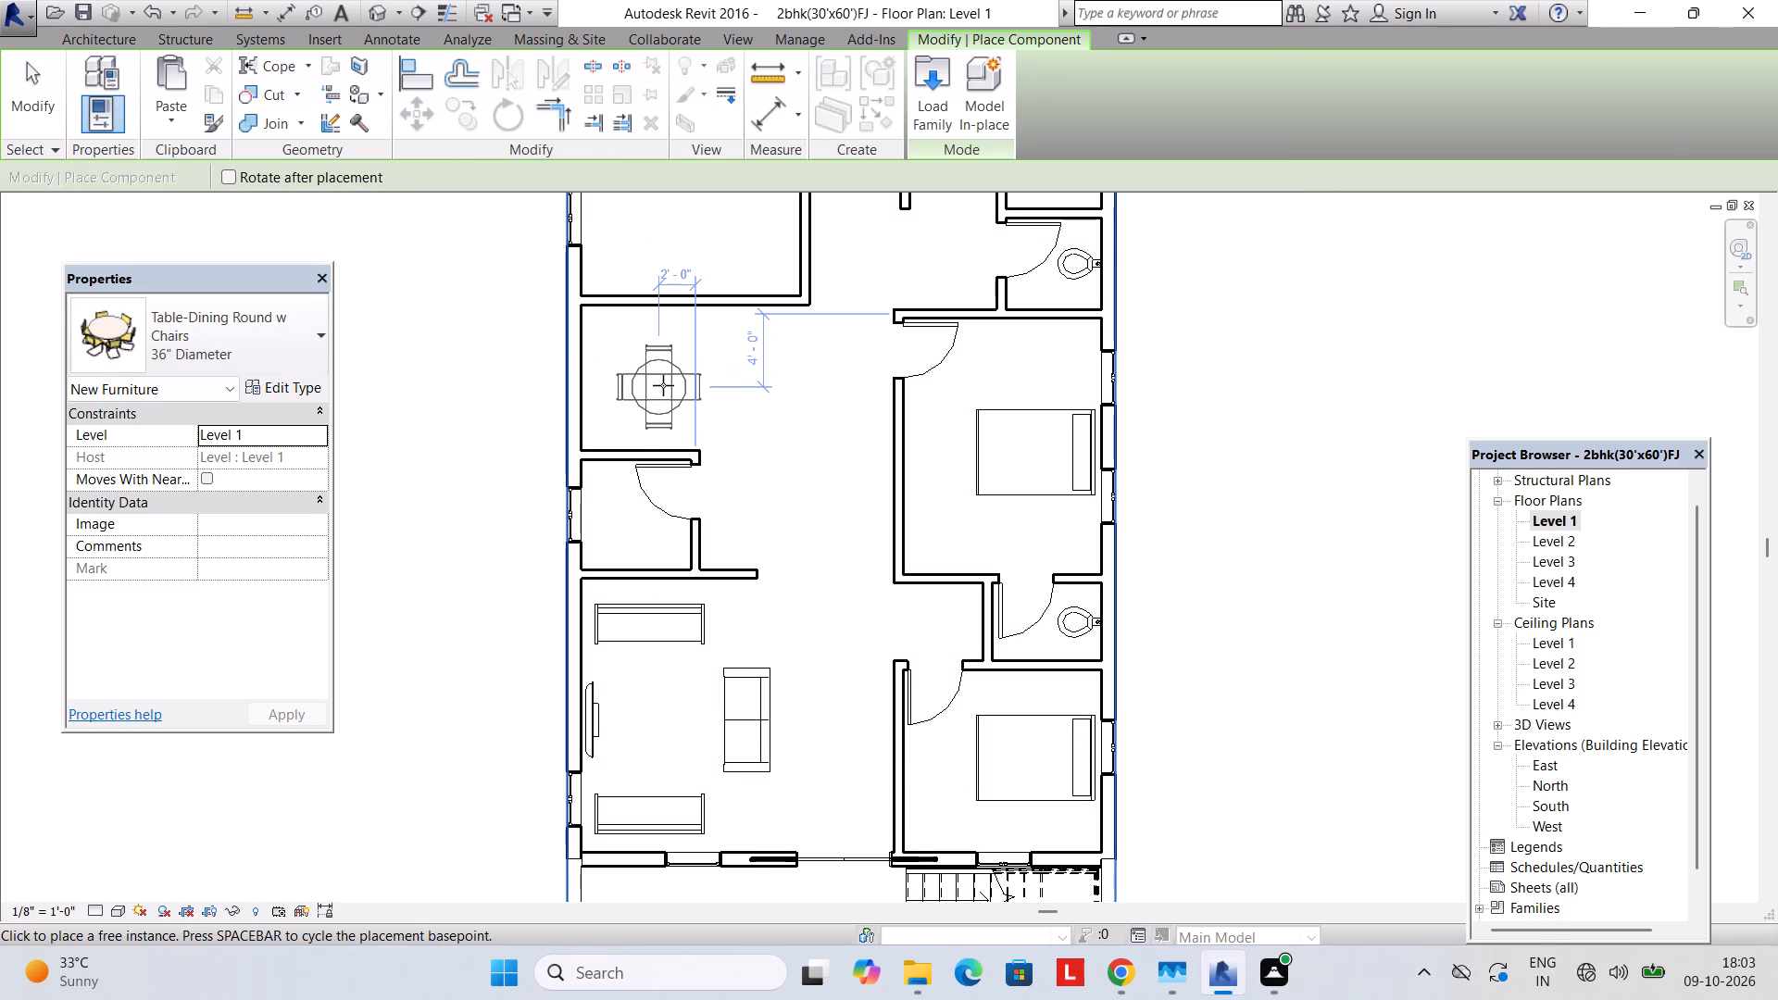
Place the 36" Diameter round dining table with chairs in the dining space between the kitchen and the small room on Level 1.
left_click(680, 388)
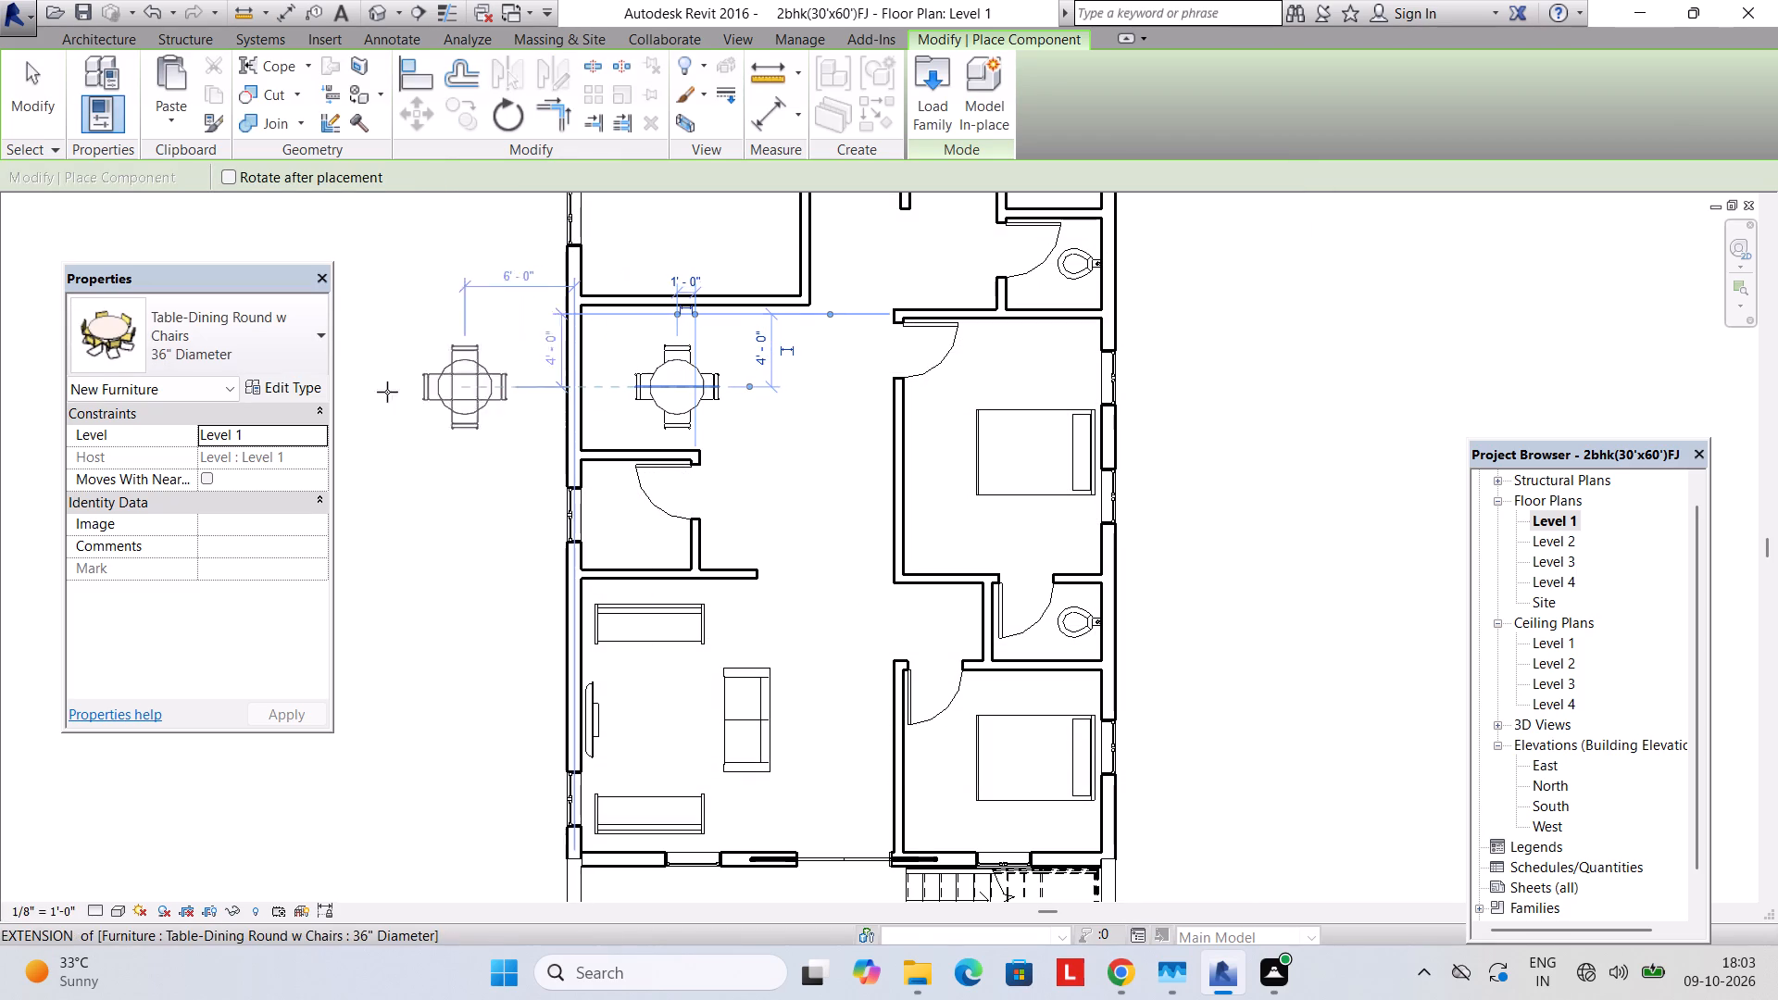
Set the number of chairs in the 36" Diameter dining table type to 8 and end component placement.
left_click(316, 387)
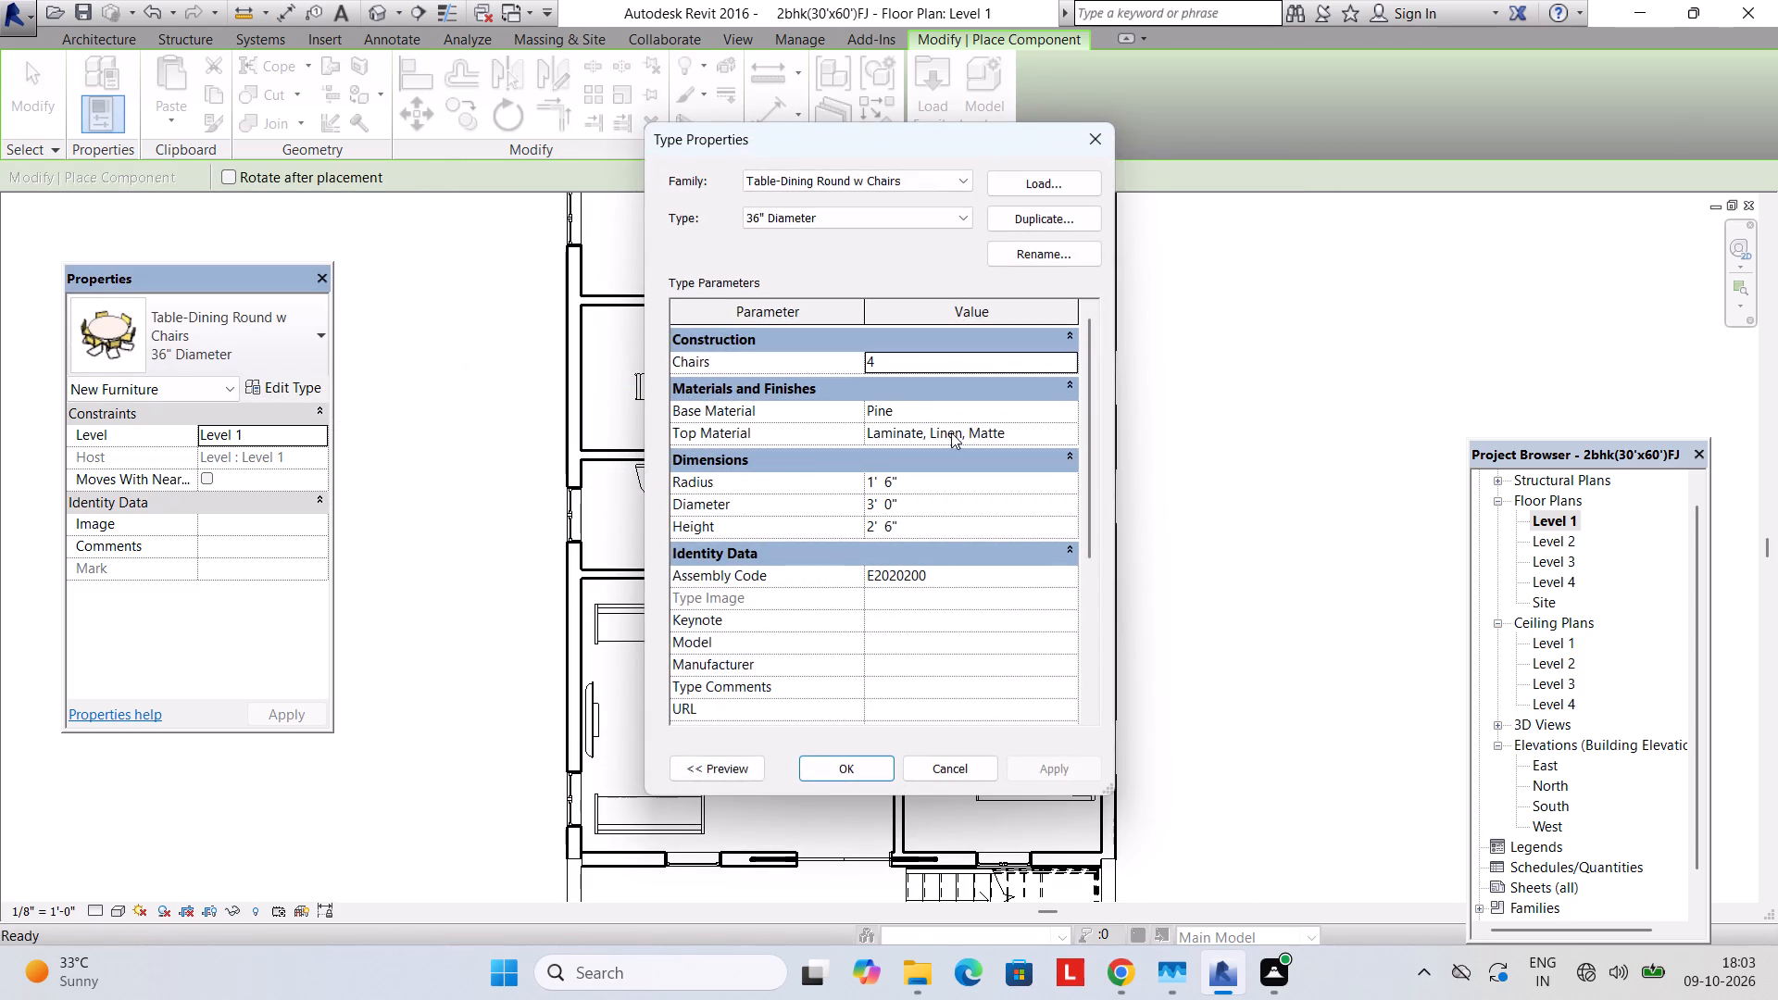
left_click(927, 369)
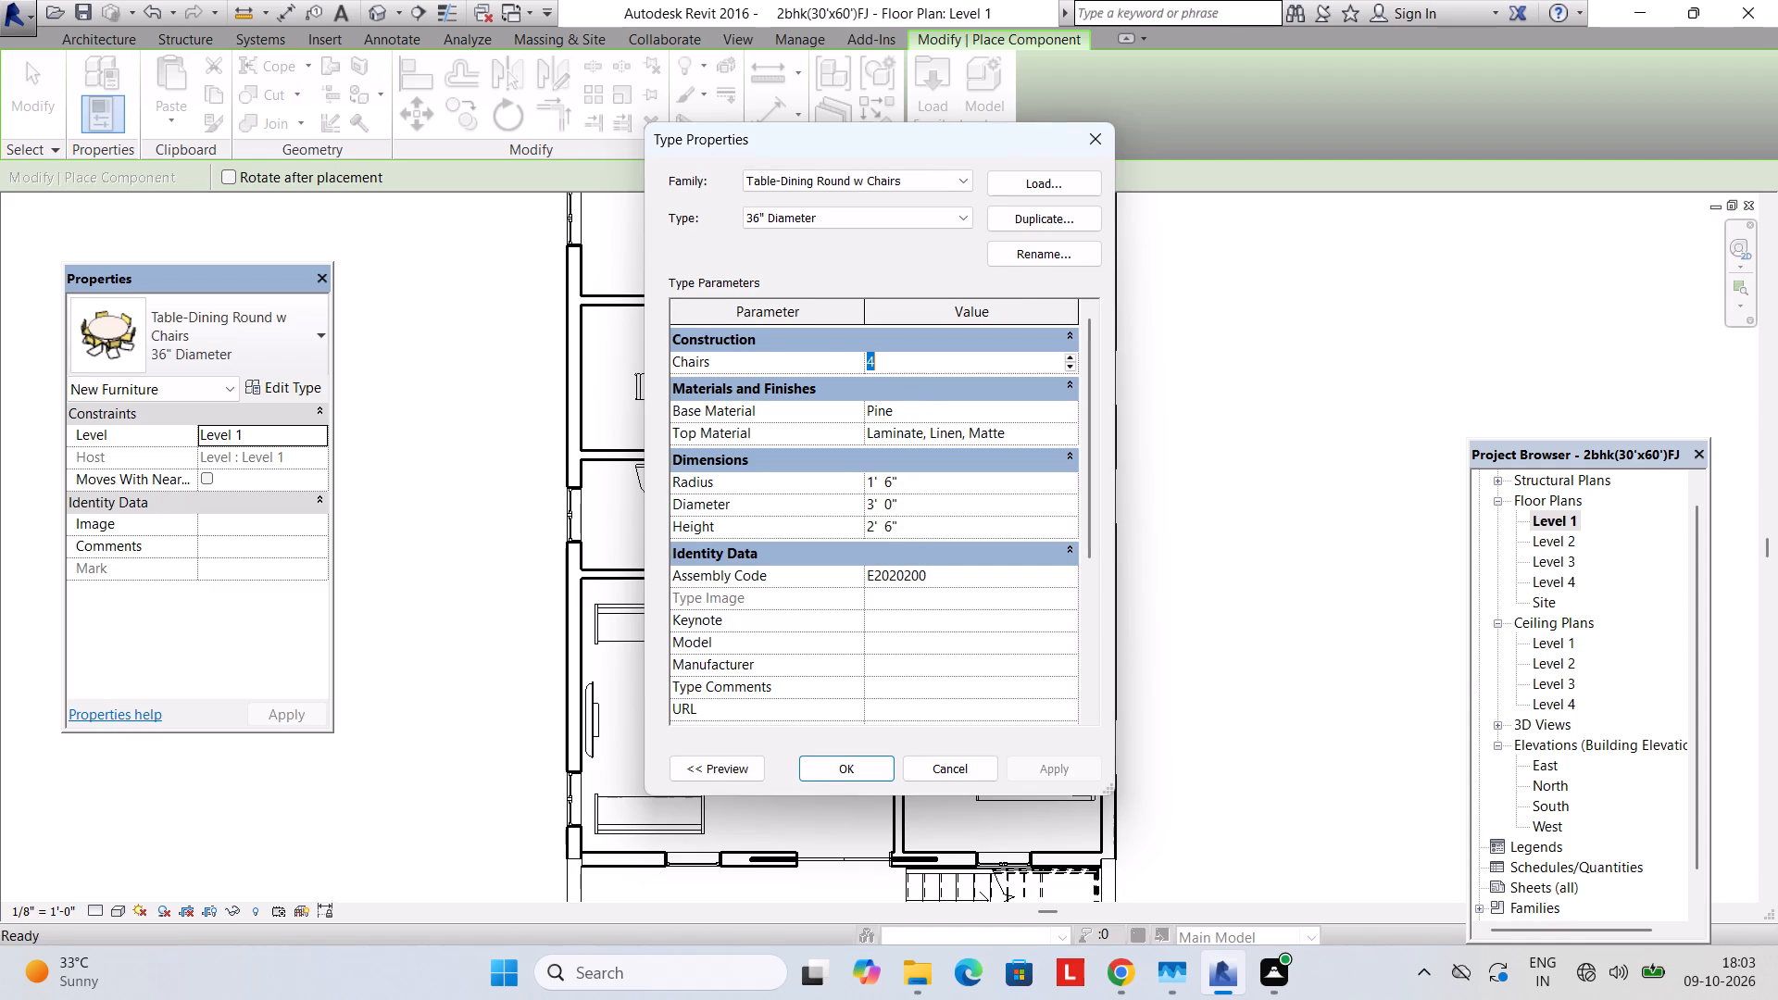
double_click(1070, 367)
left_click(1070, 367)
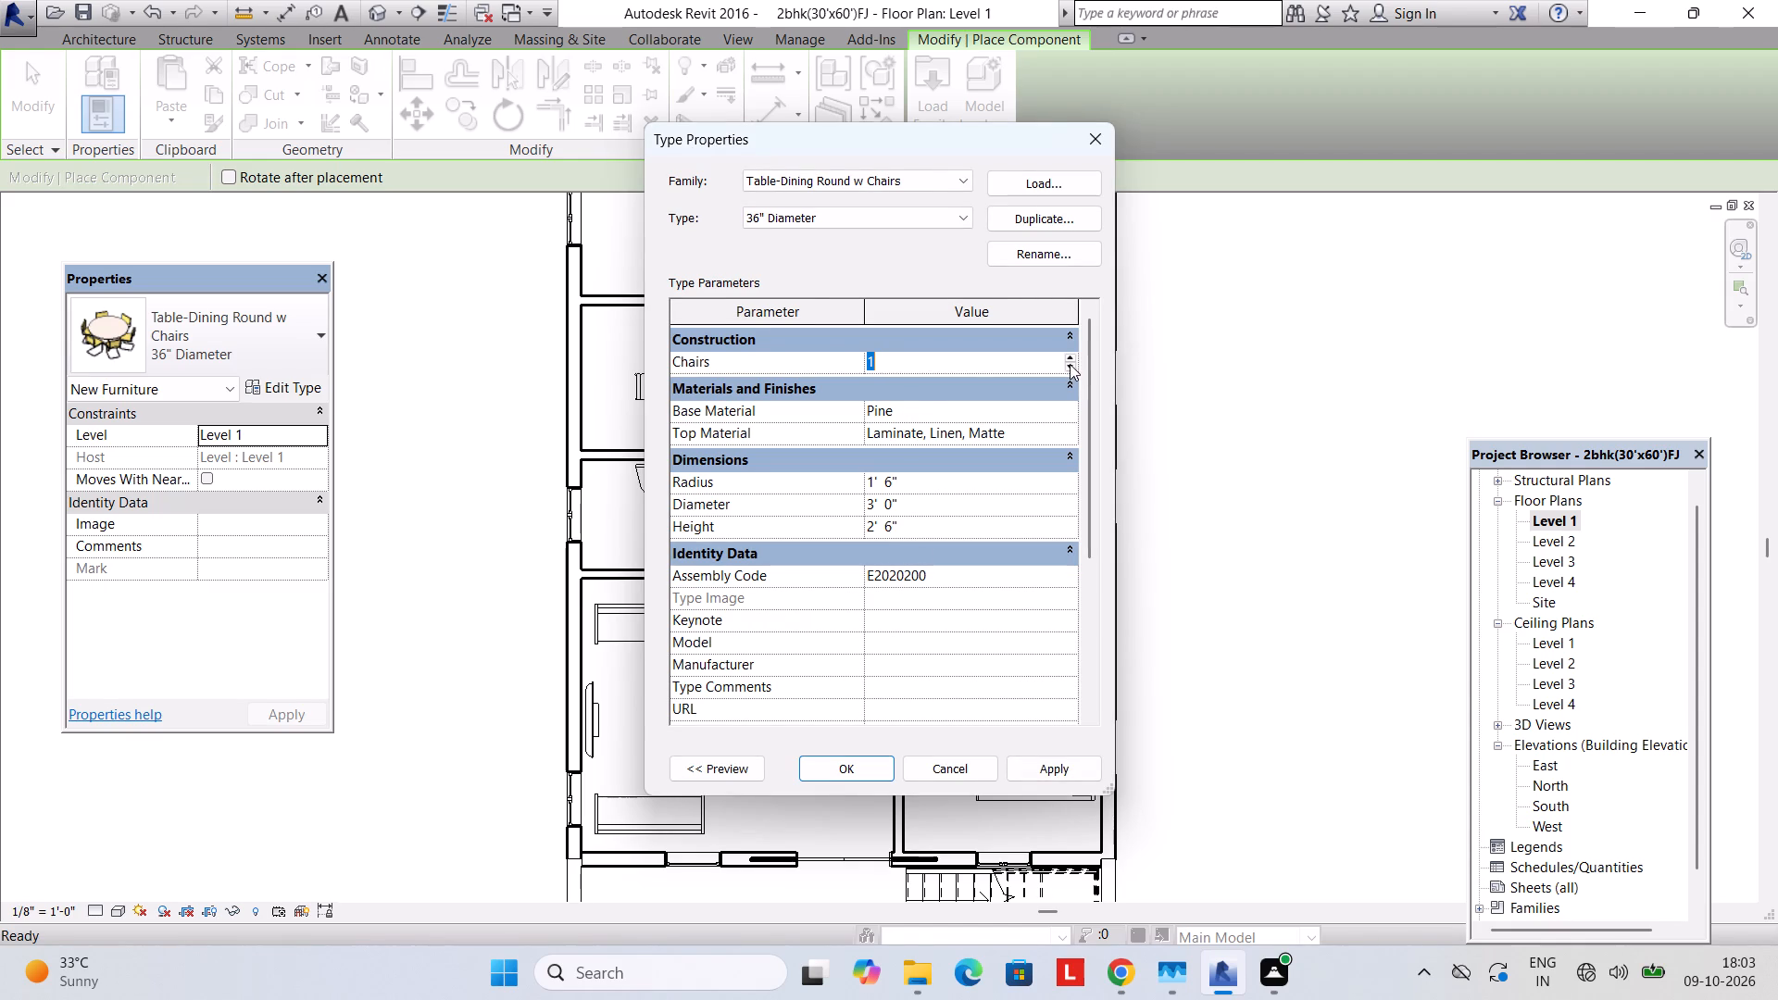
triple_click(1070, 360)
triple_click(1070, 360)
left_click(1070, 360)
left_click(874, 771)
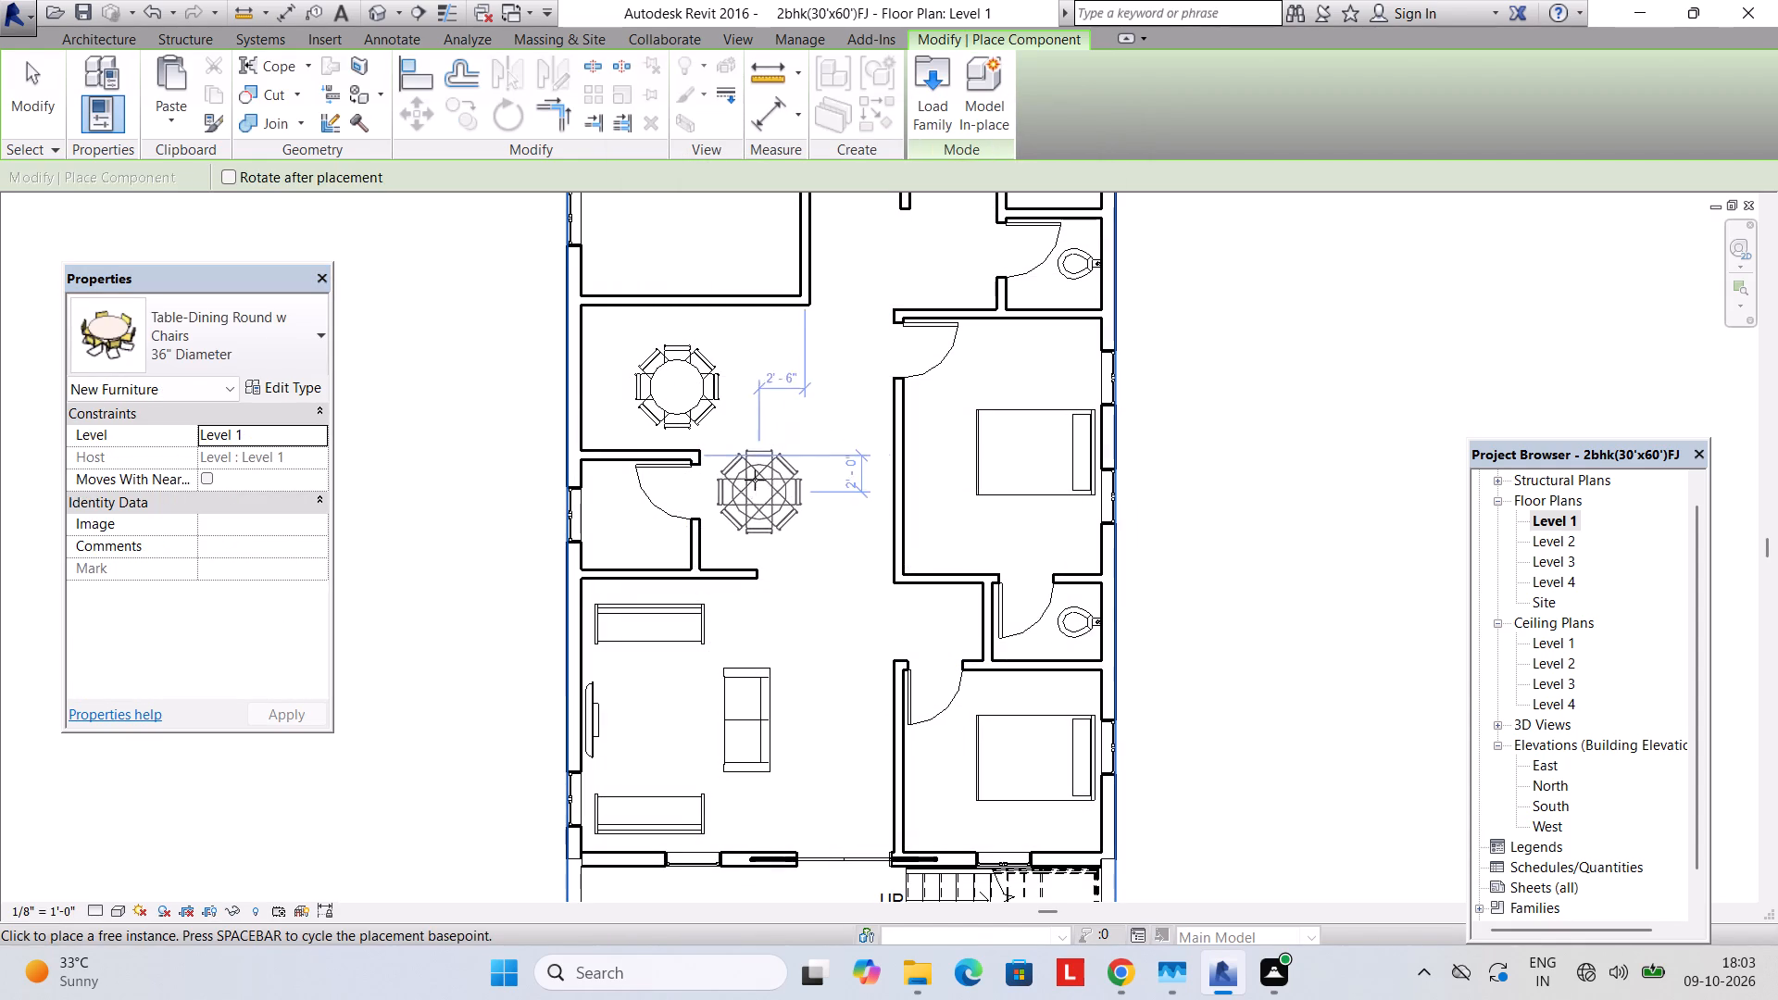
key("Escape")
Change the placed round dining table to the 60" Diameter type.
left_click(691, 388)
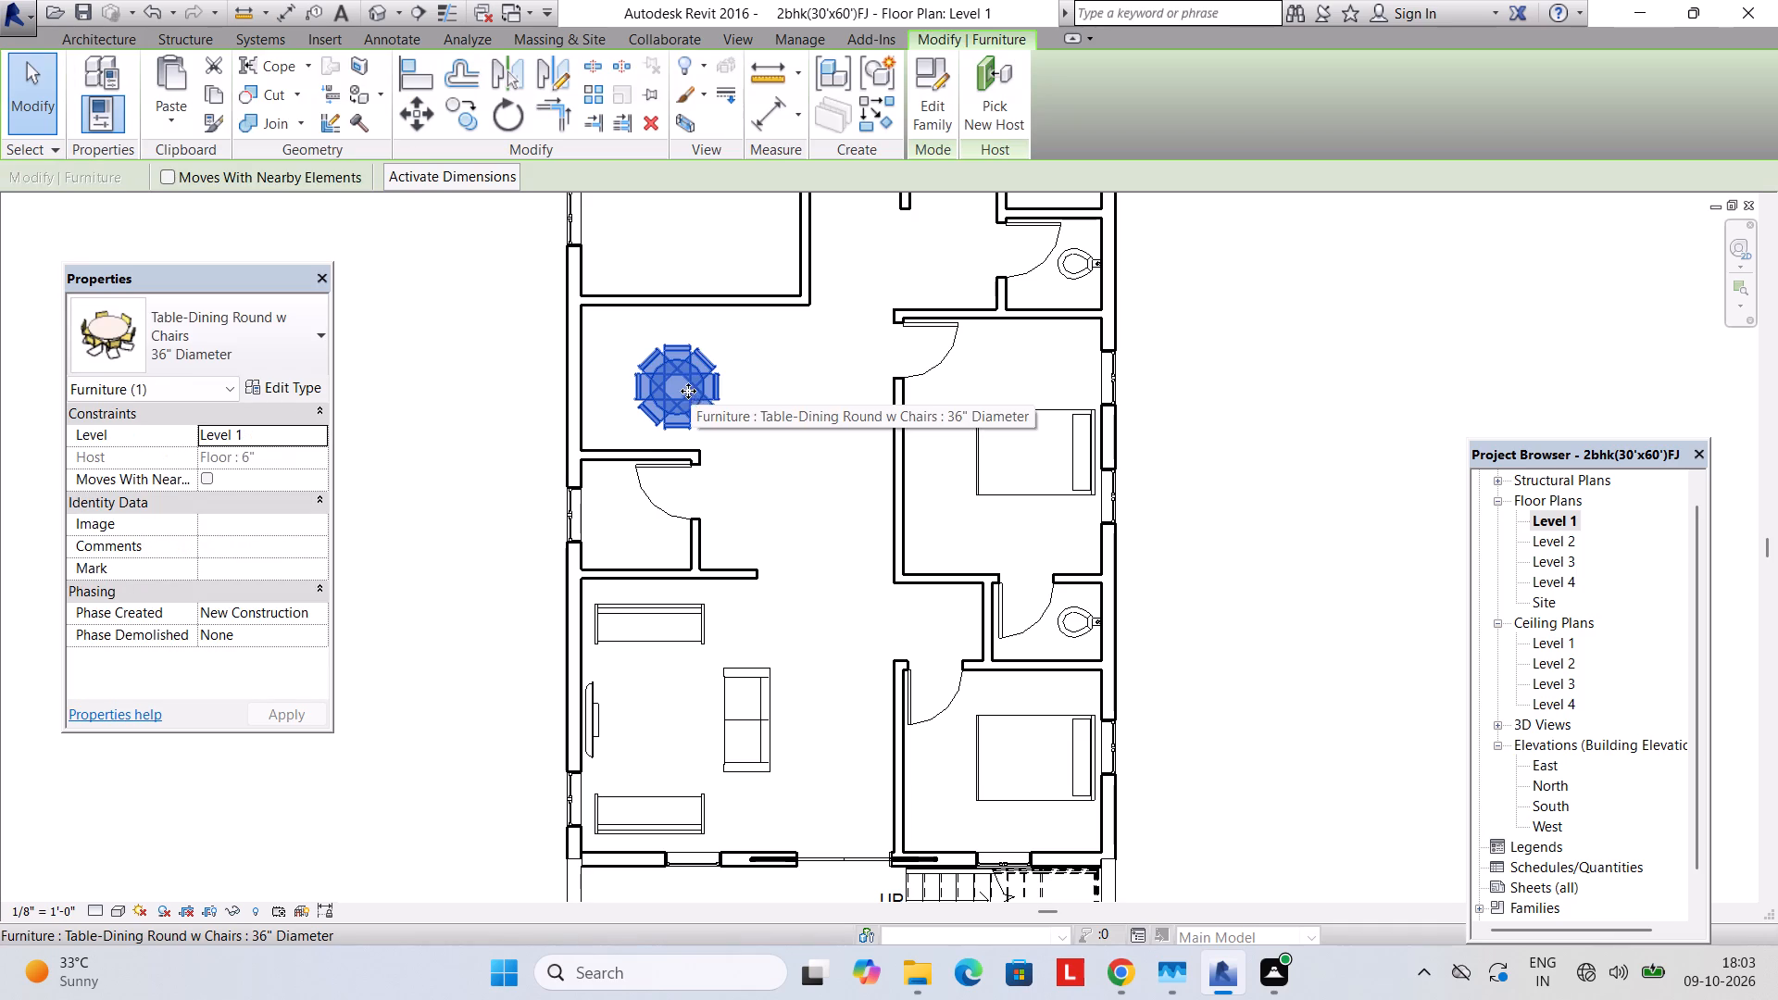
left_click(289, 355)
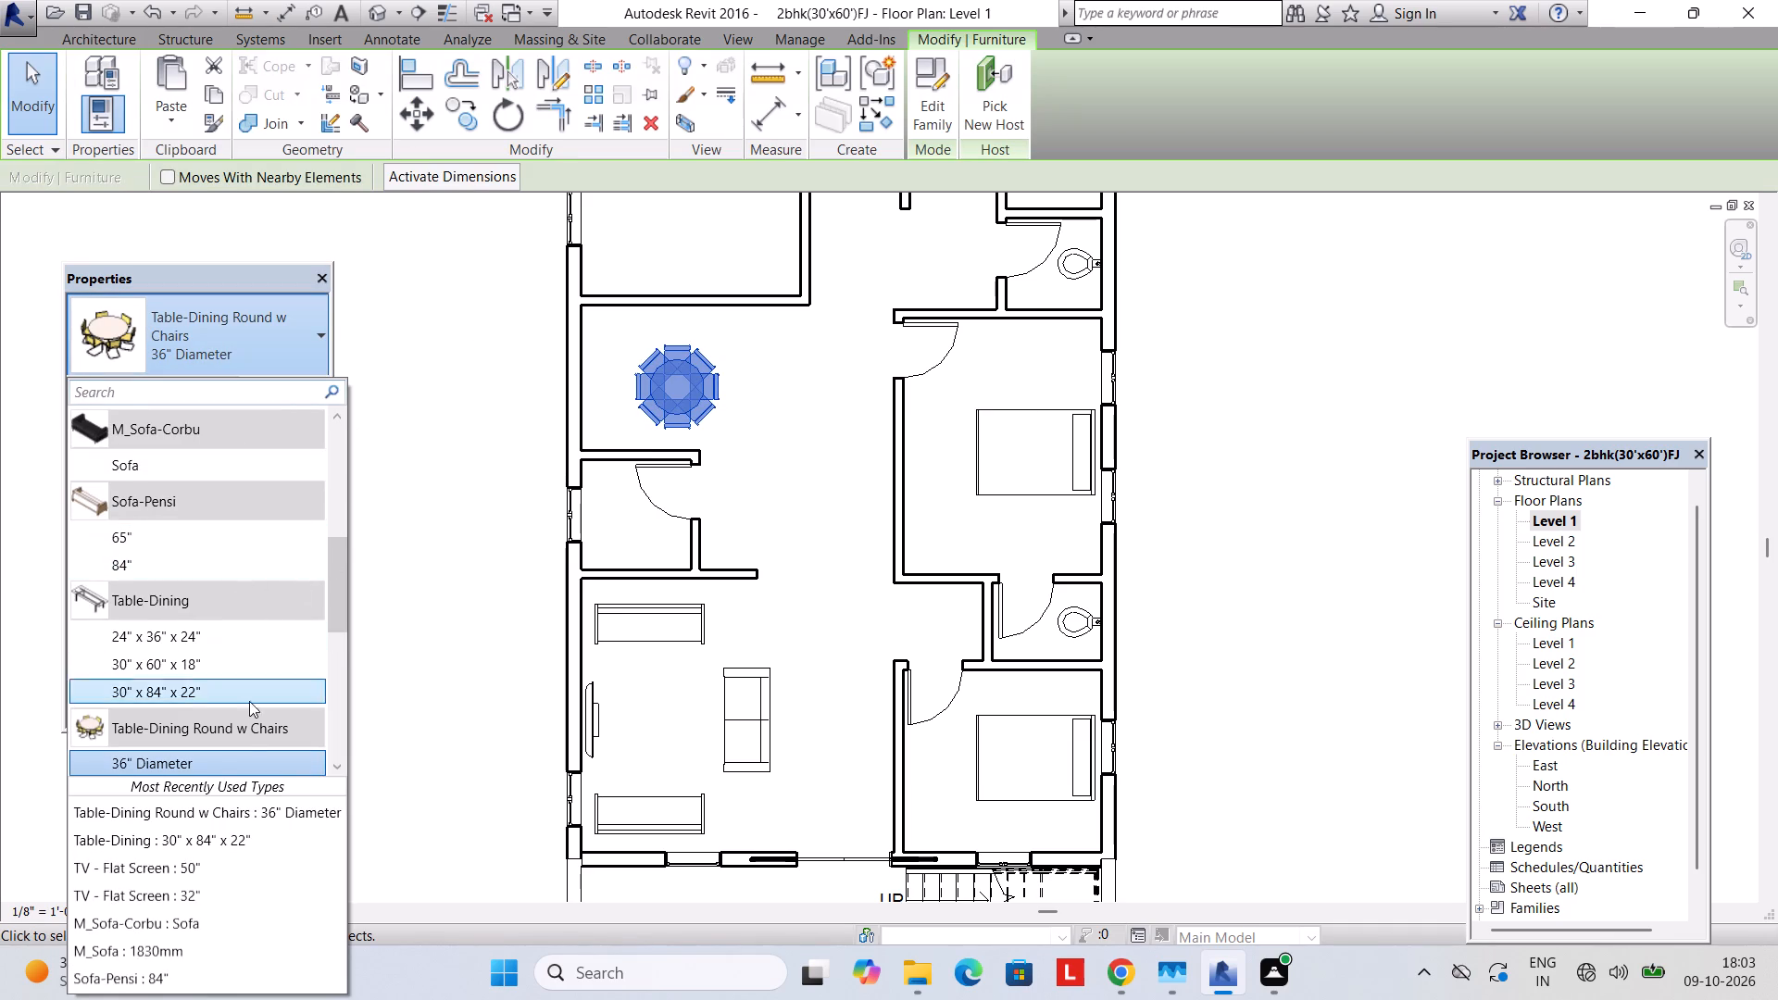
scroll(244, 723, "down", 3)
left_click(182, 627)
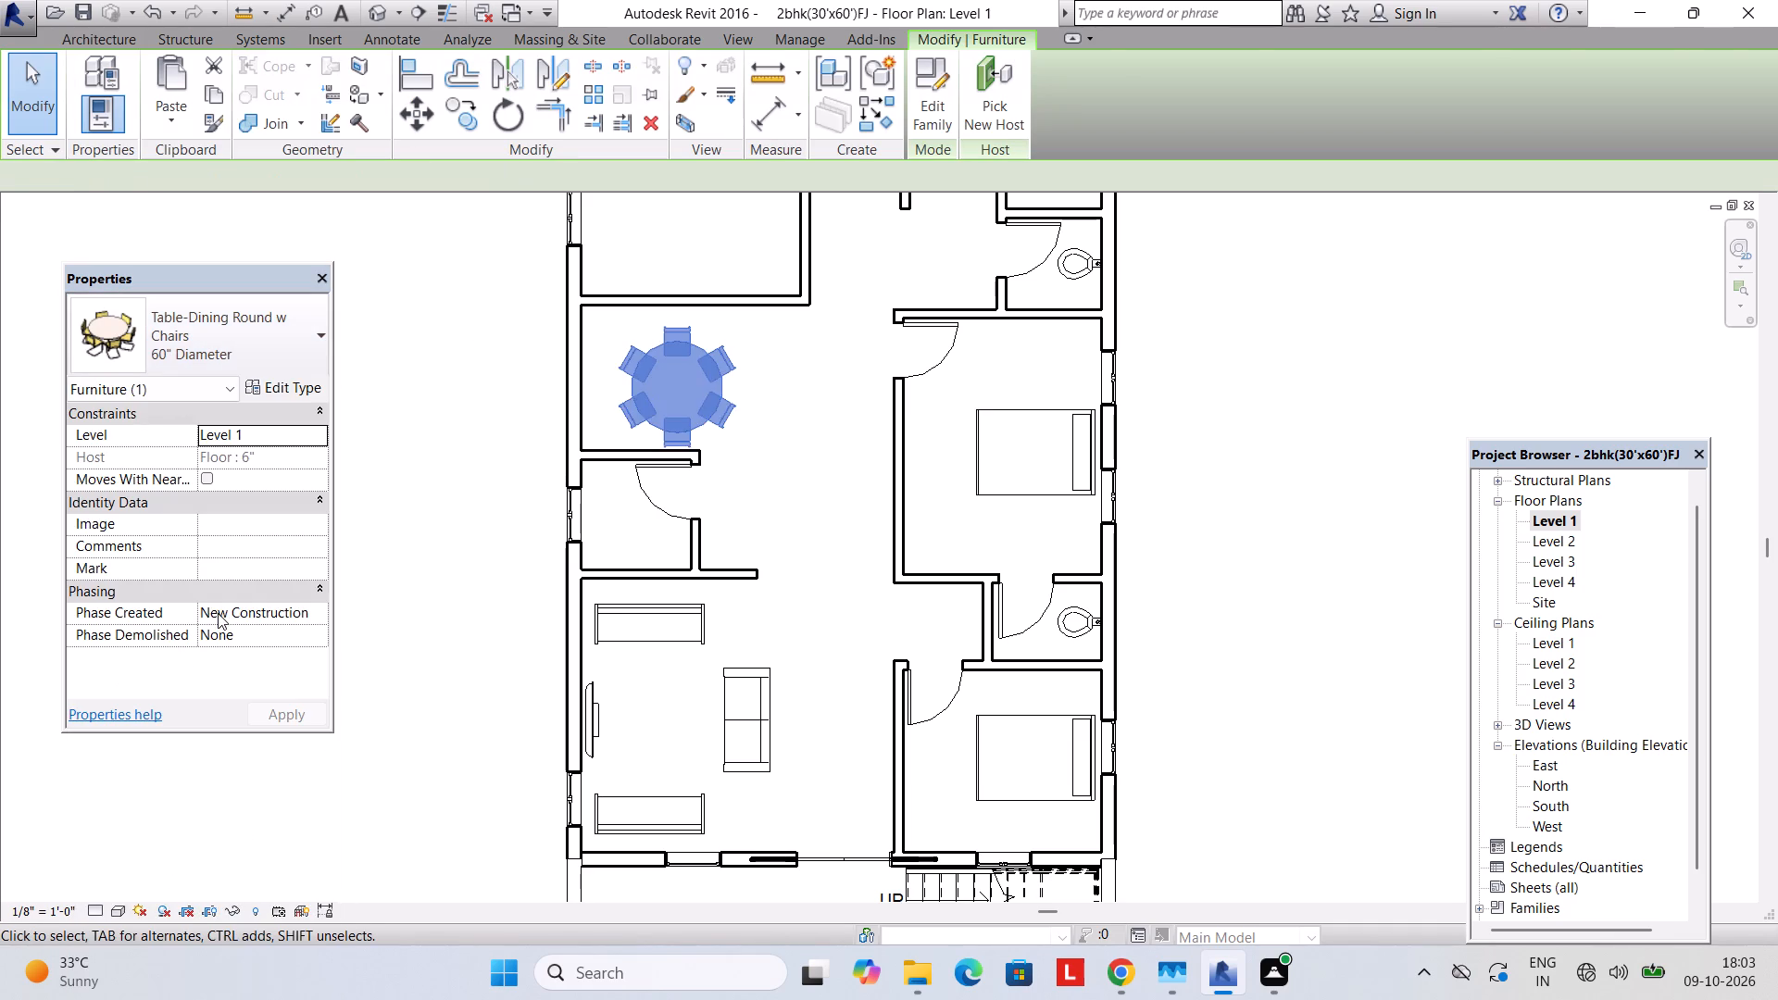
key("Escape")
Nudge the round dining table two increments up and three to the left in the plan, towards the exterior wall.
left_click(657, 375)
key("Up")
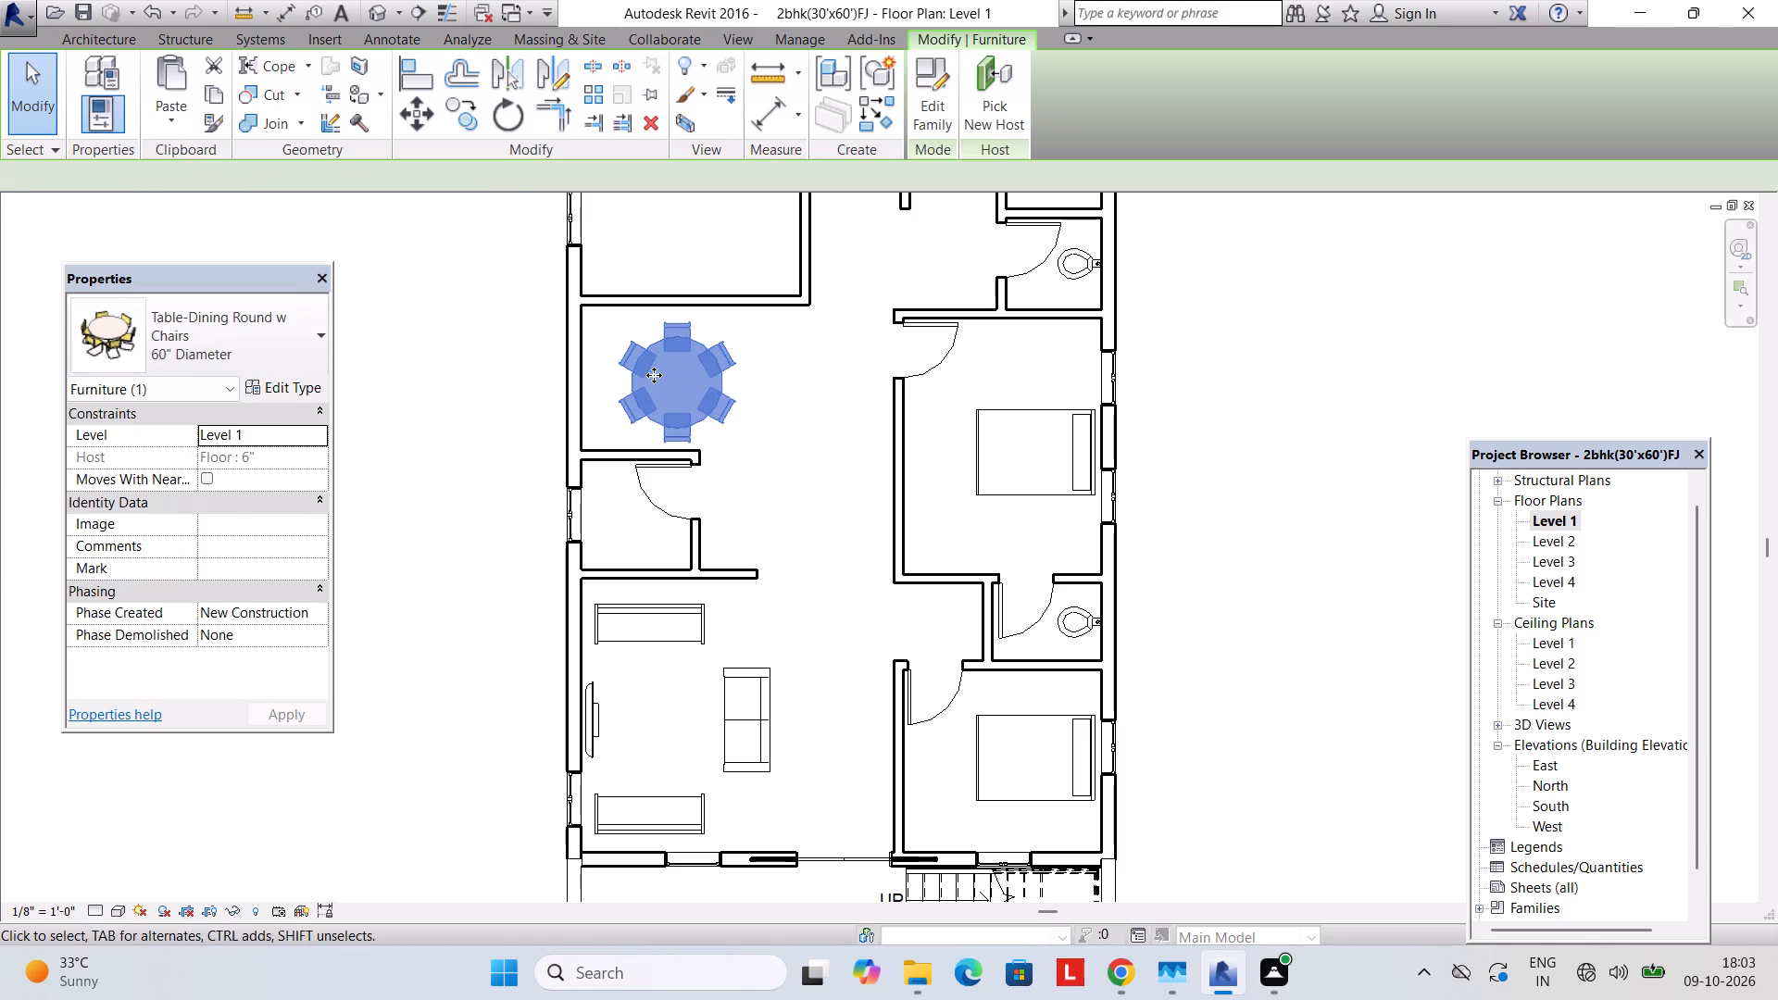
key("Up")
key("Left")
key("Left")
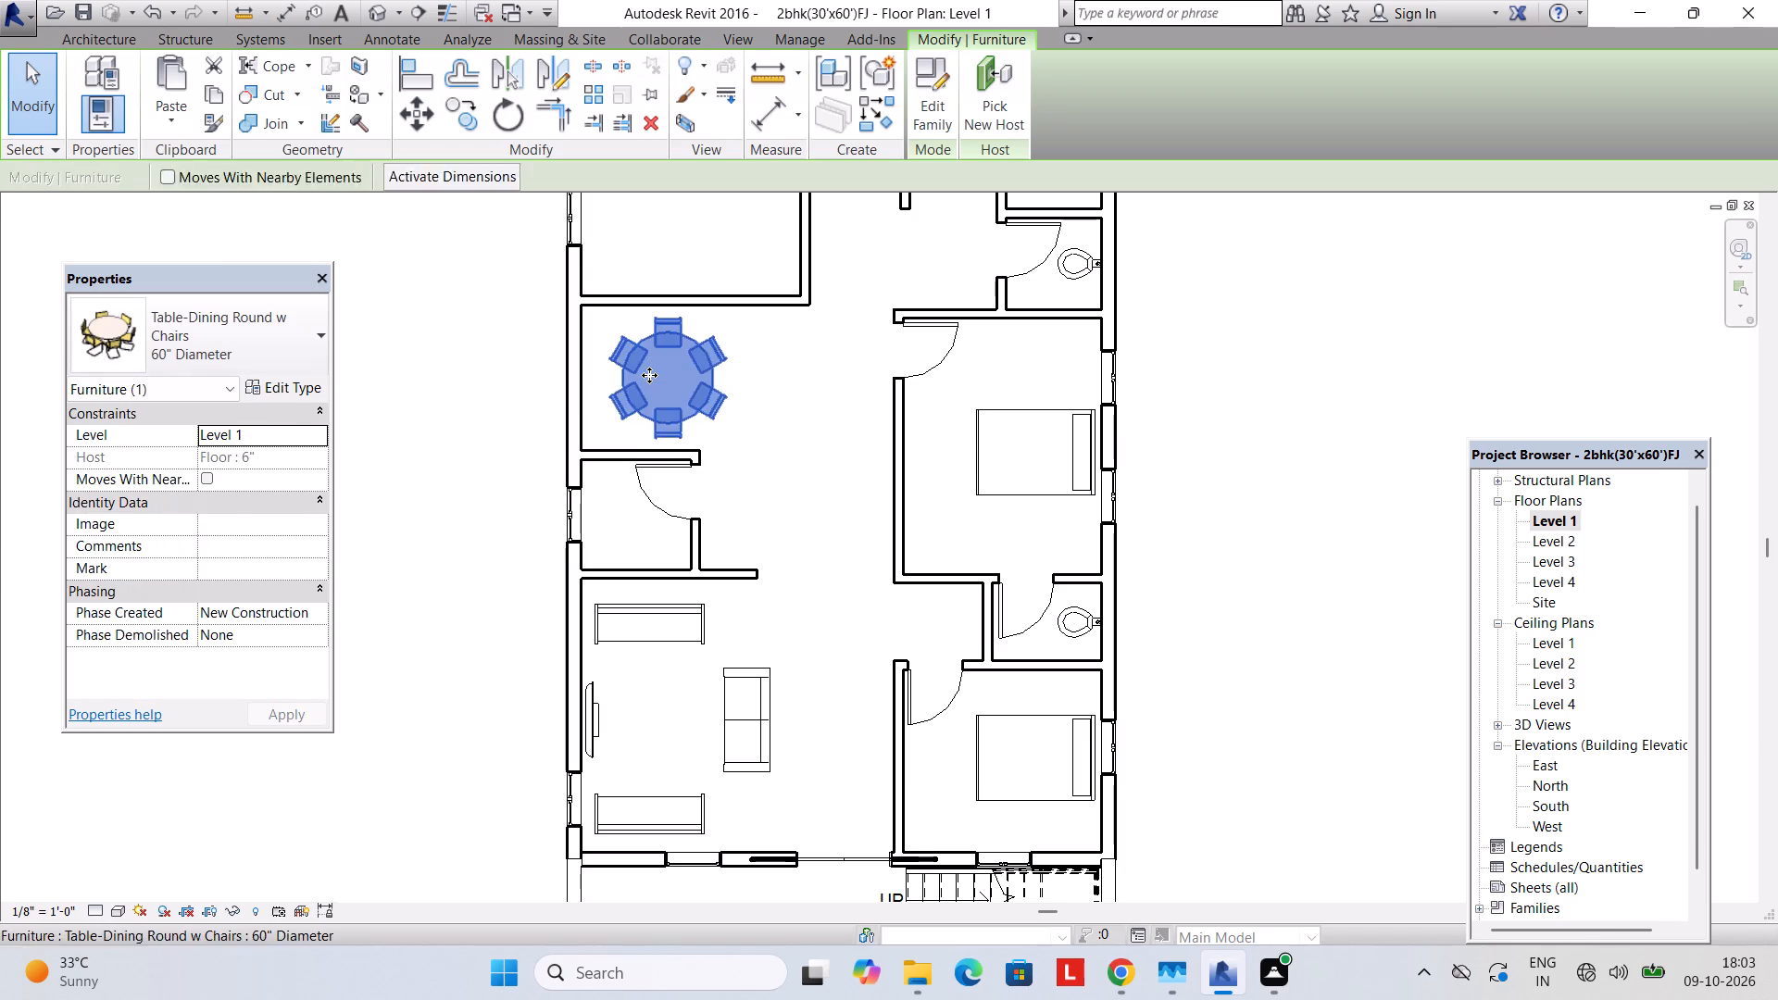
key("Left")
key("Escape")
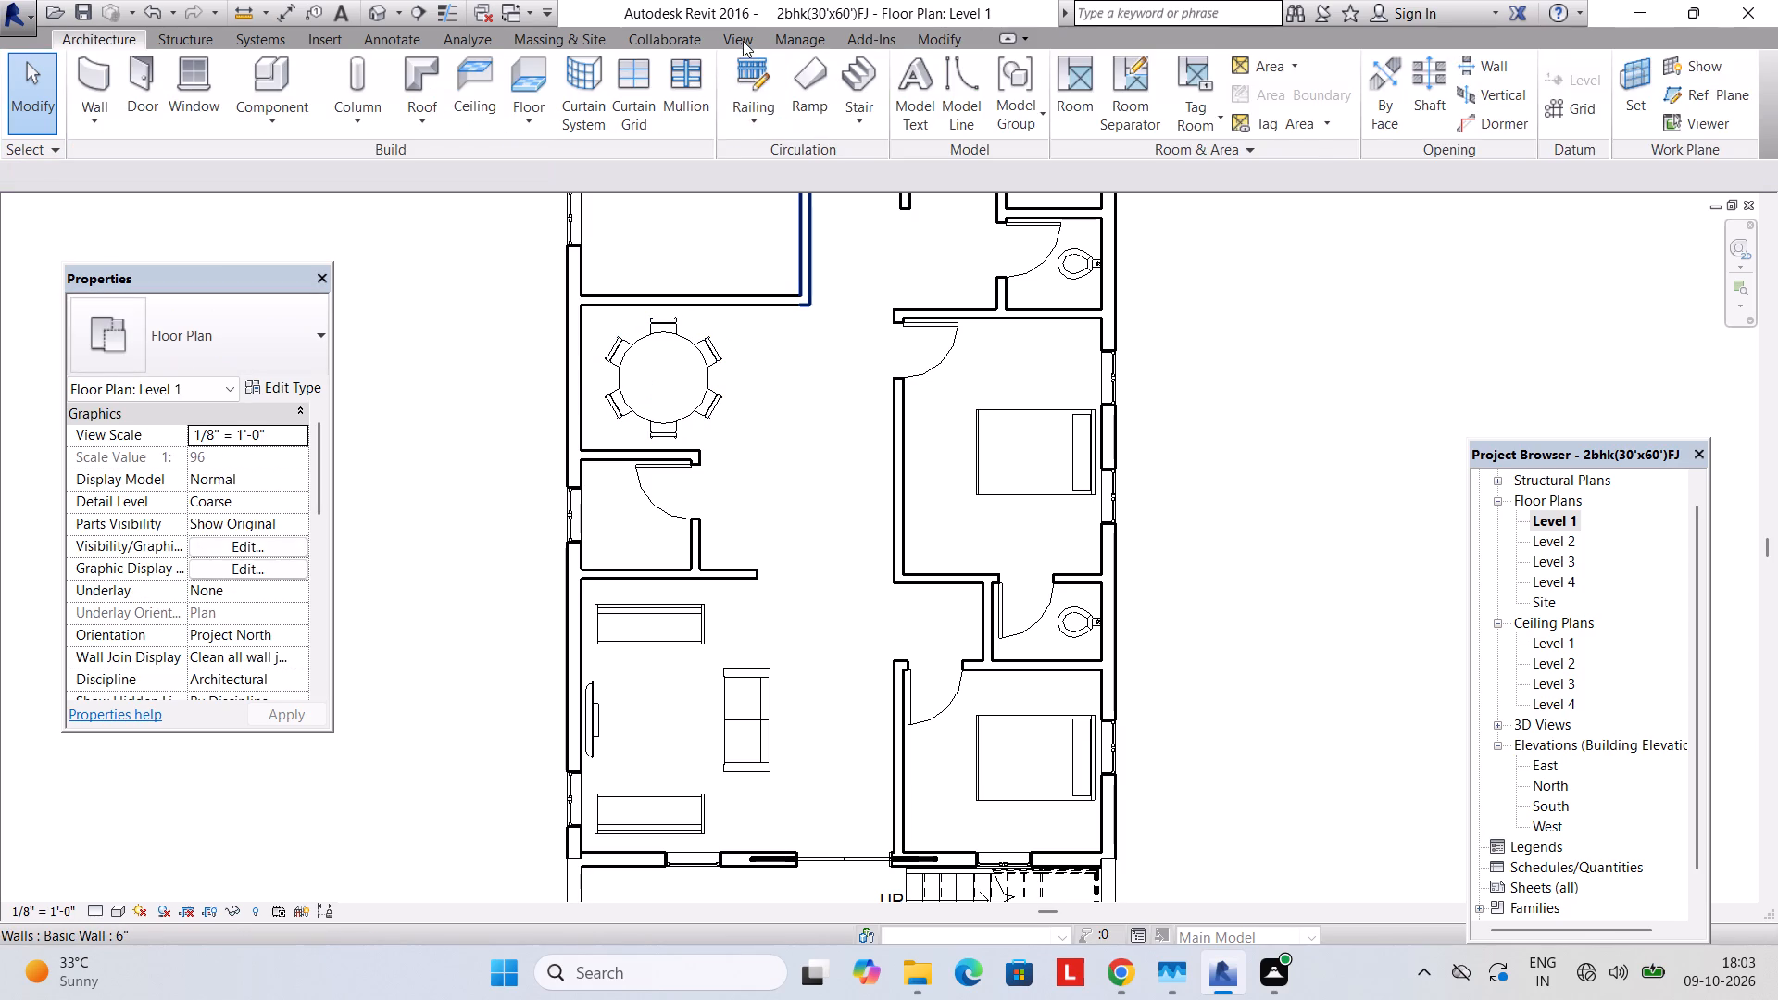
Open the default 3D view and examine the dining table and chairs in the dining space from several angles.
left_click(743, 40)
left_click(658, 134)
left_click(654, 181)
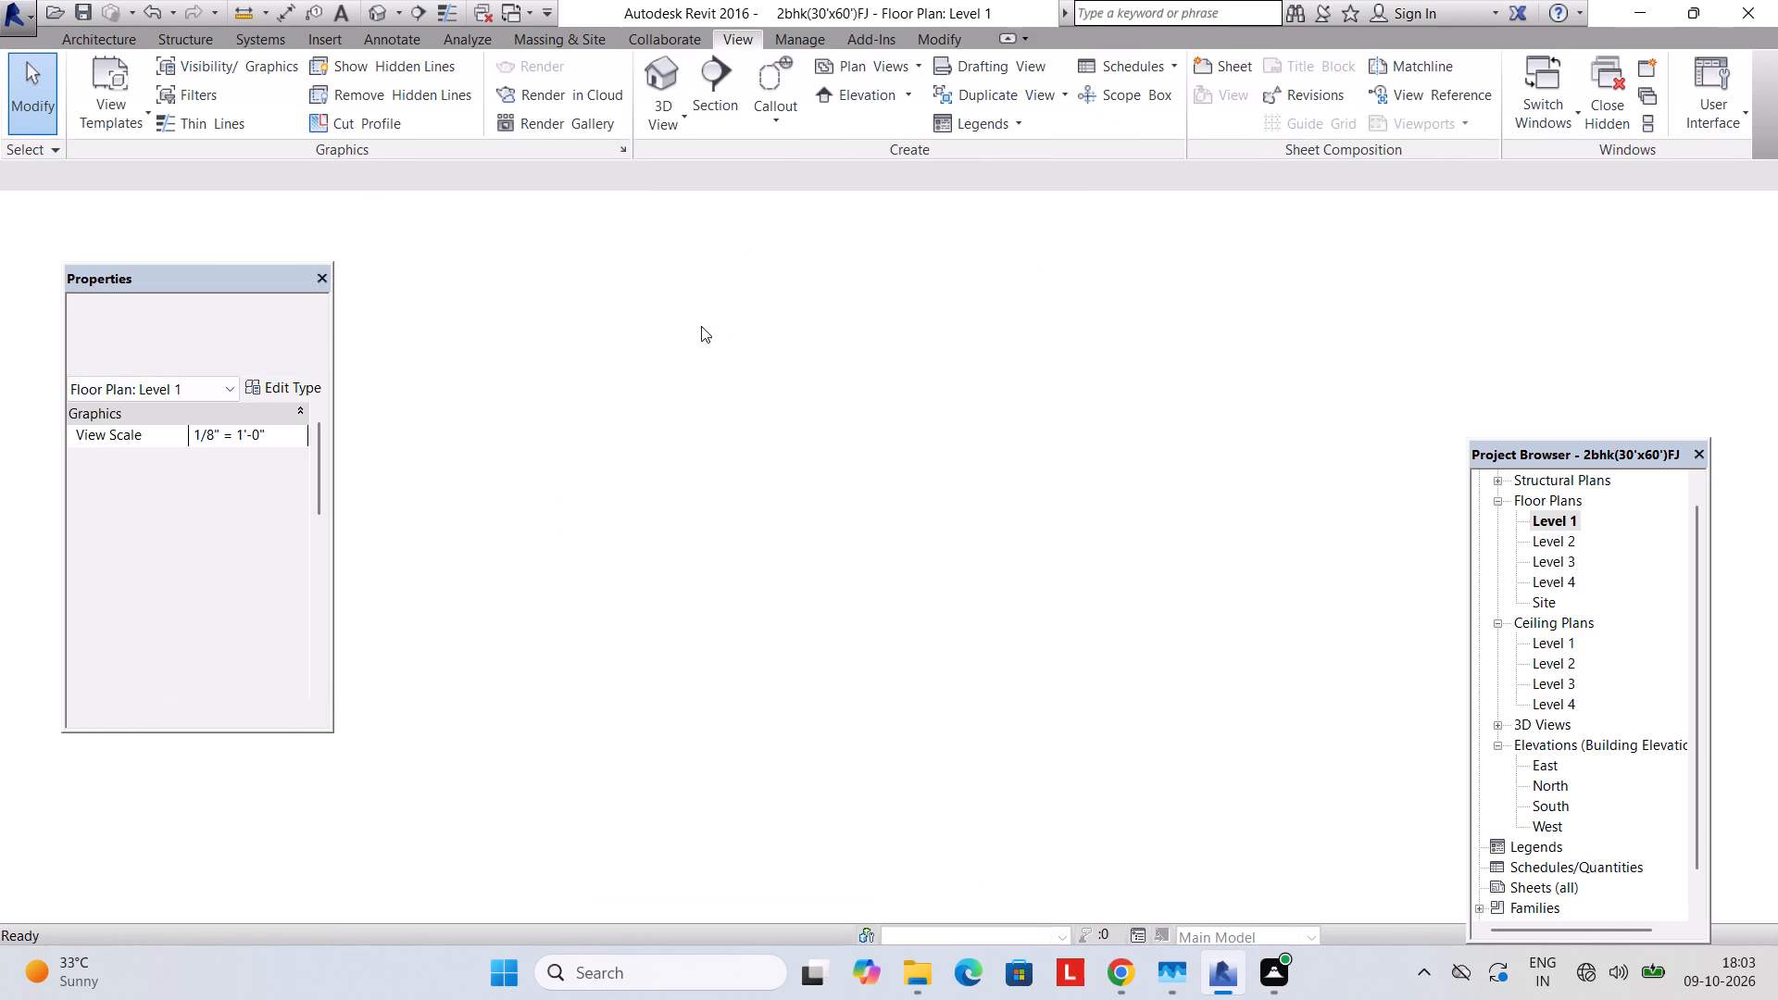
scroll(709, 421, "down", 3)
middle_click_drag(640, 452, 1125, 374)
middle_click_drag(872, 450, 993, 415)
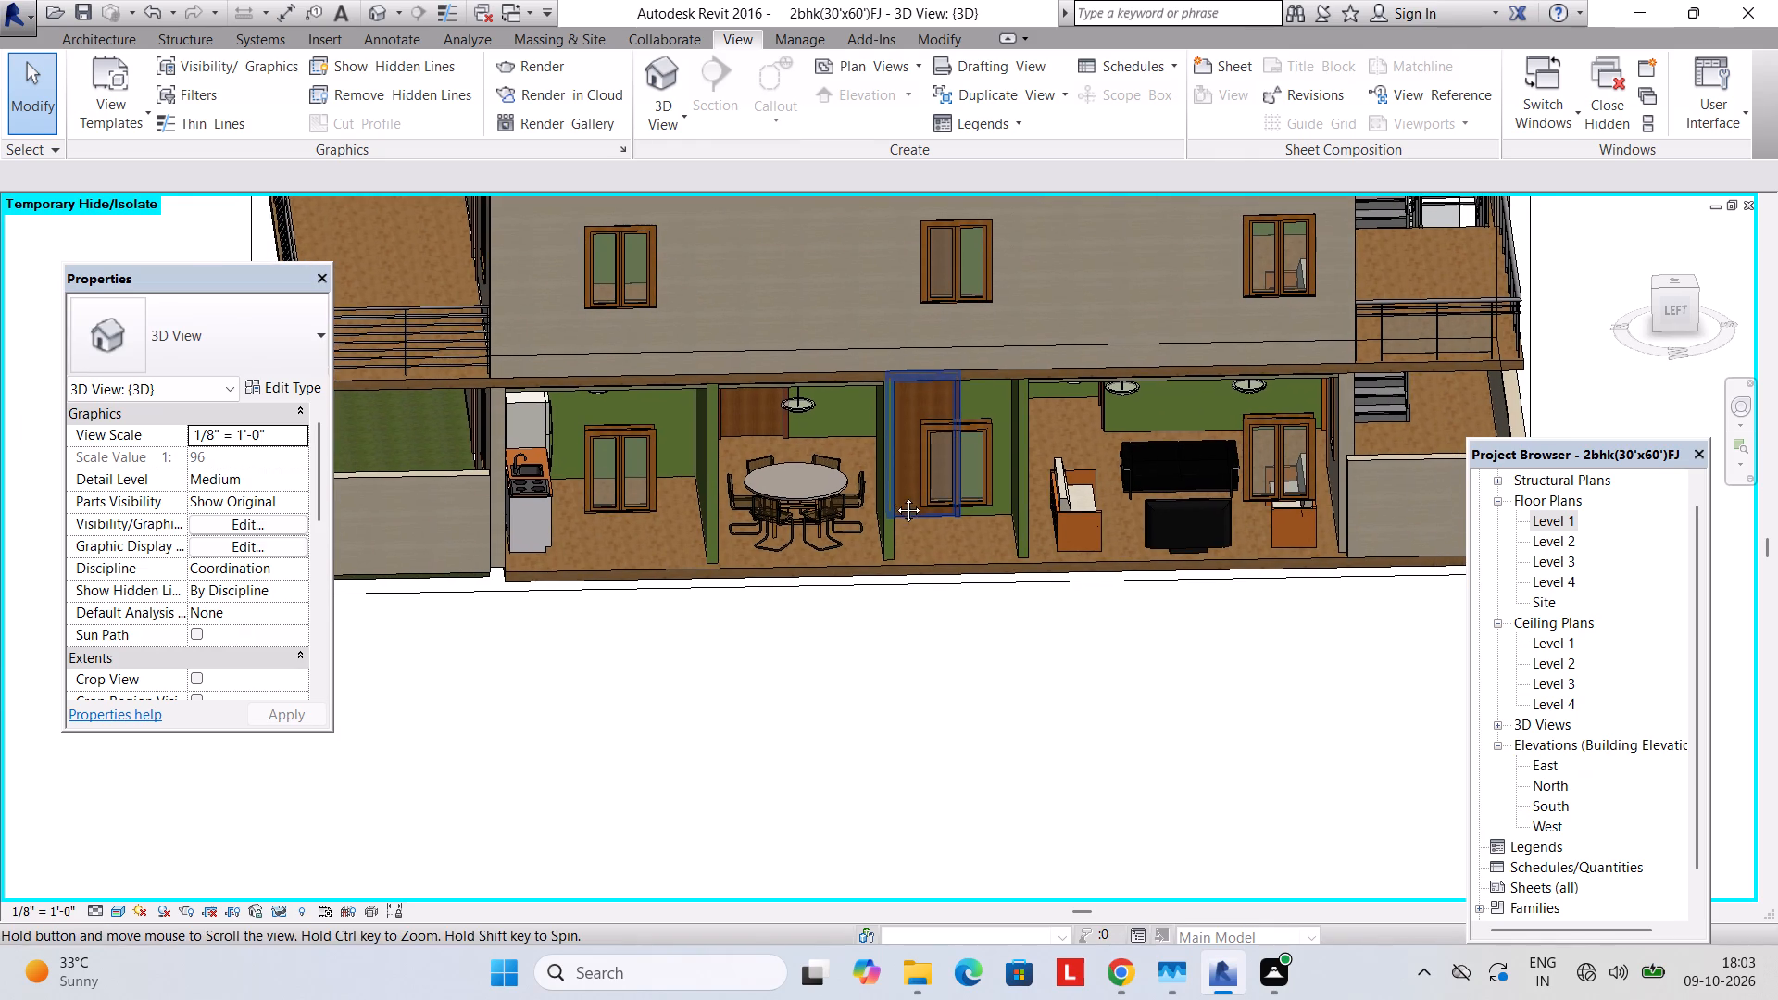
middle_click_drag(825, 514, 793, 476, "shift")
scroll(792, 476, "up", 5)
middle_click_drag(792, 469, 850, 579, "shift")
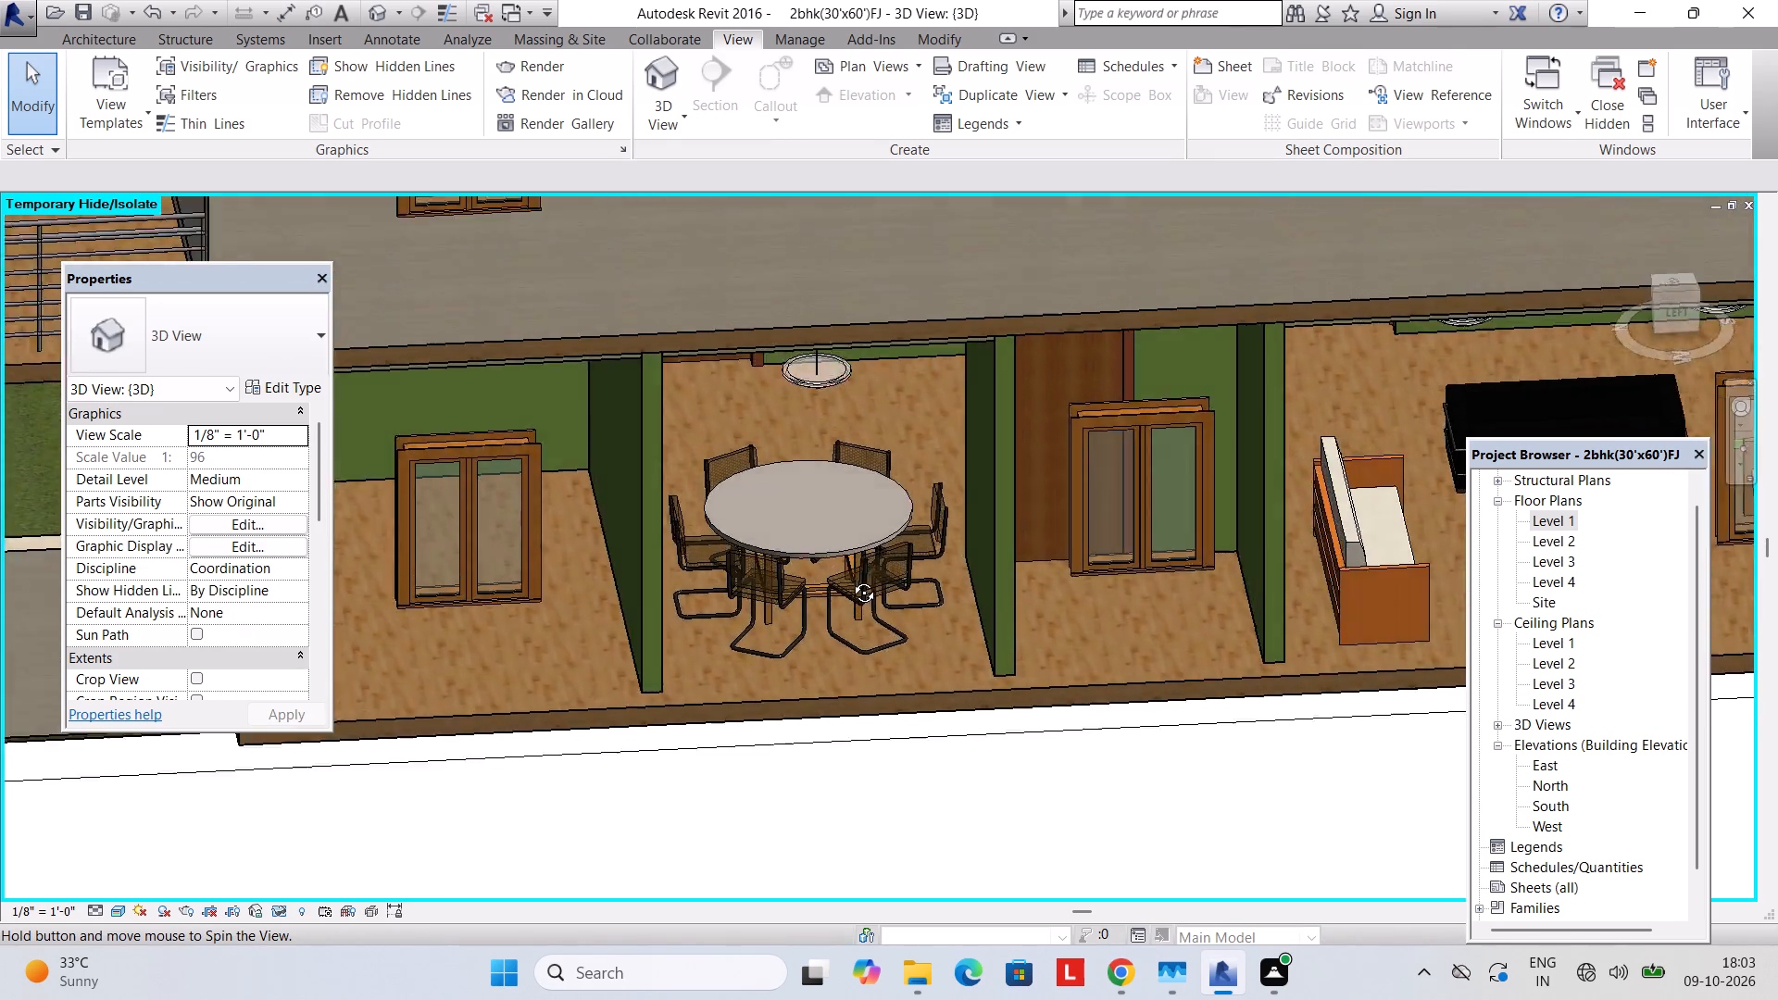
middle_click_drag(850, 579, 838, 542, "shift")
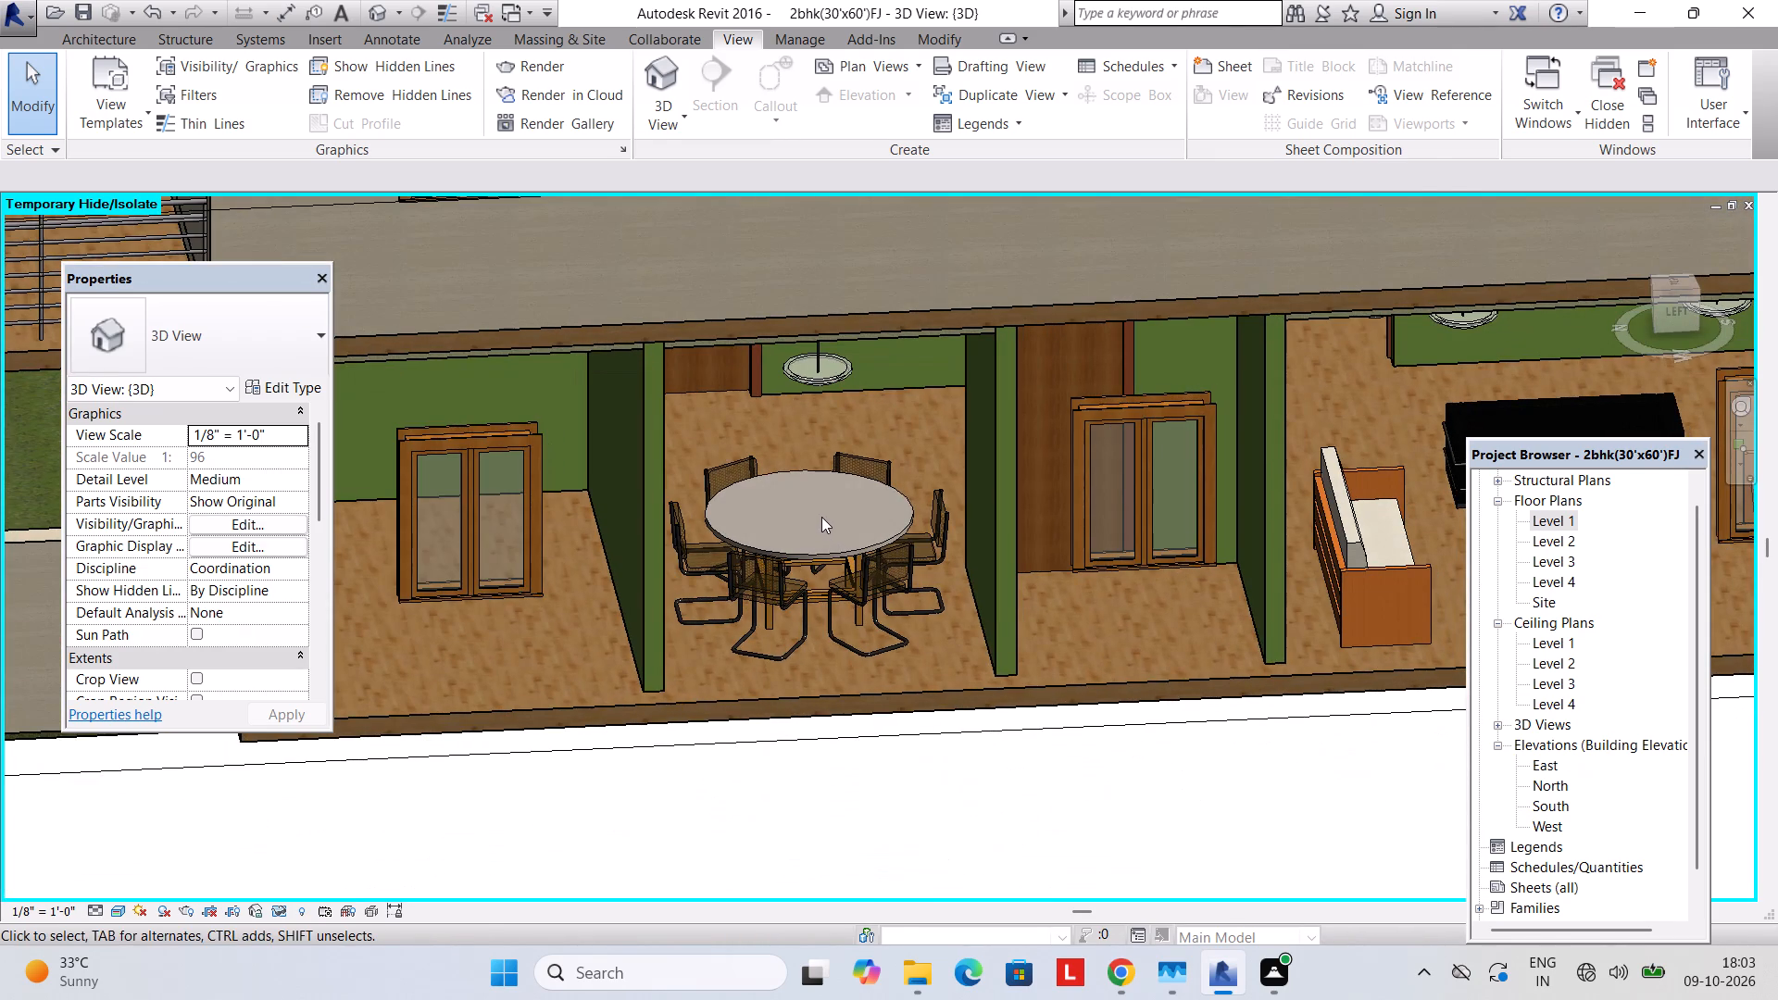
middle_click_drag(828, 512, 802, 254, "shift")
middle_click_drag(809, 359, 834, 572, "shift")
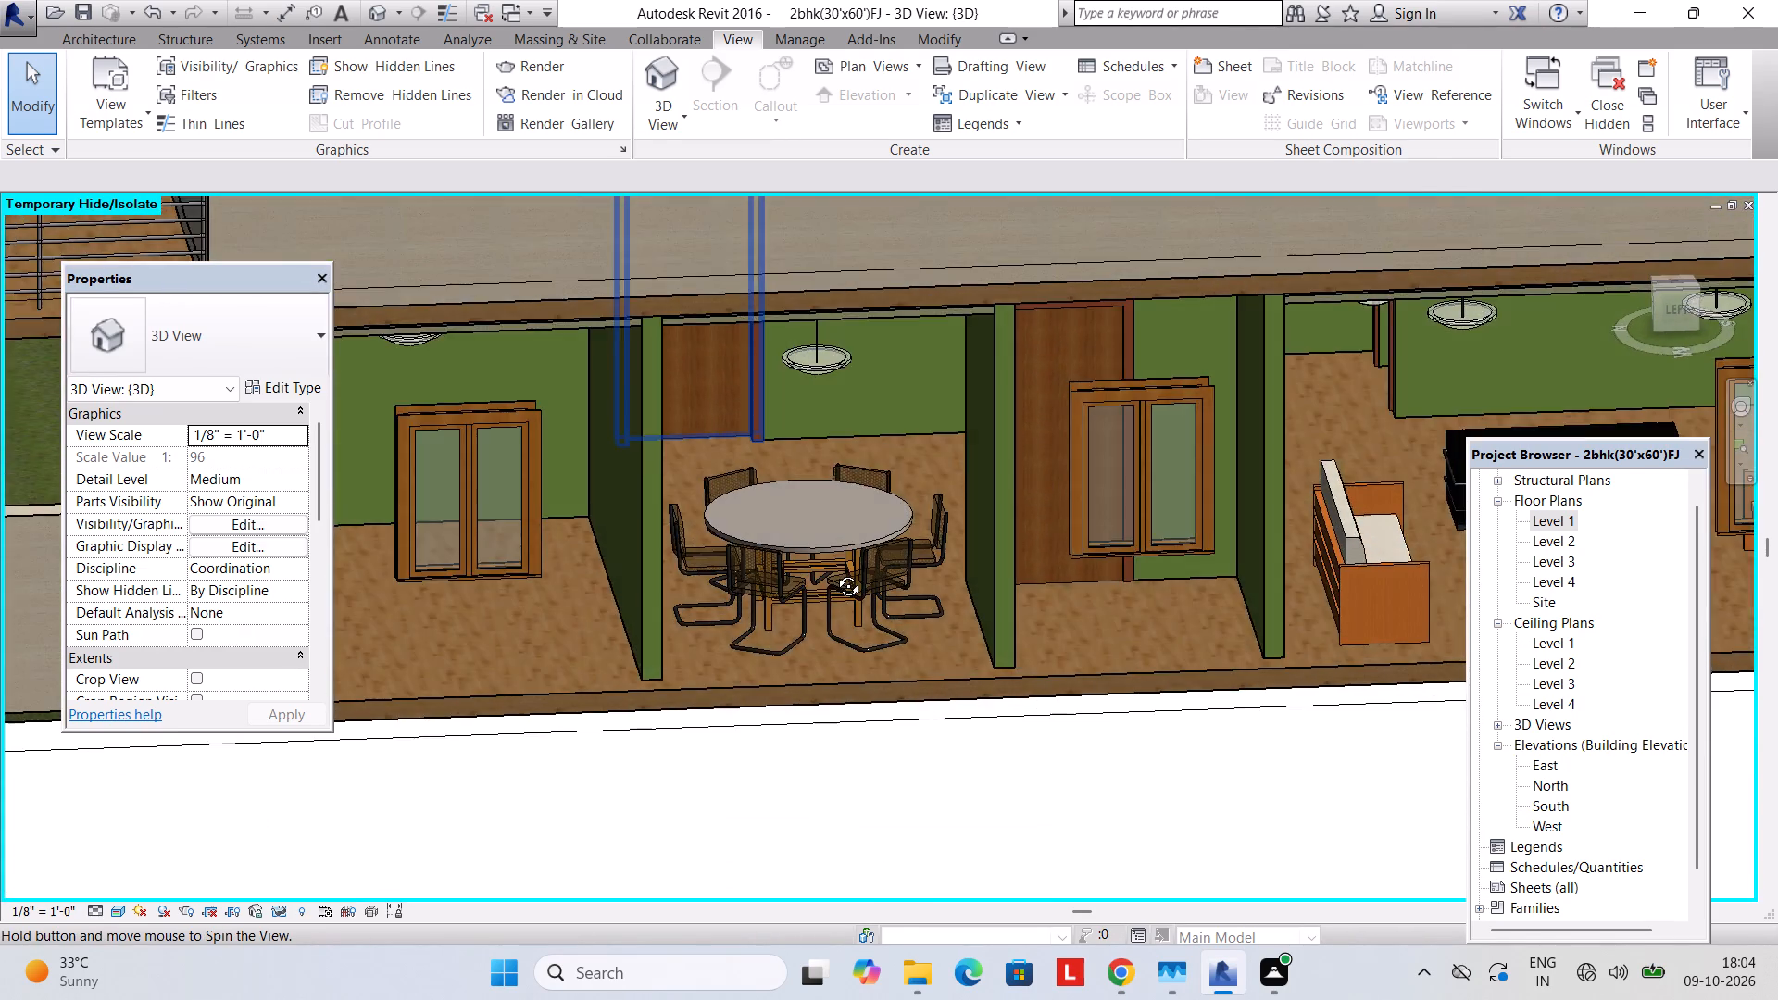
In the Level 1 ceiling plan, nudge the dining space's pendant light farther from the exterior wall one increment left.
middle_click_drag(834, 572, 820, 498, "shift")
double_click(1553, 649)
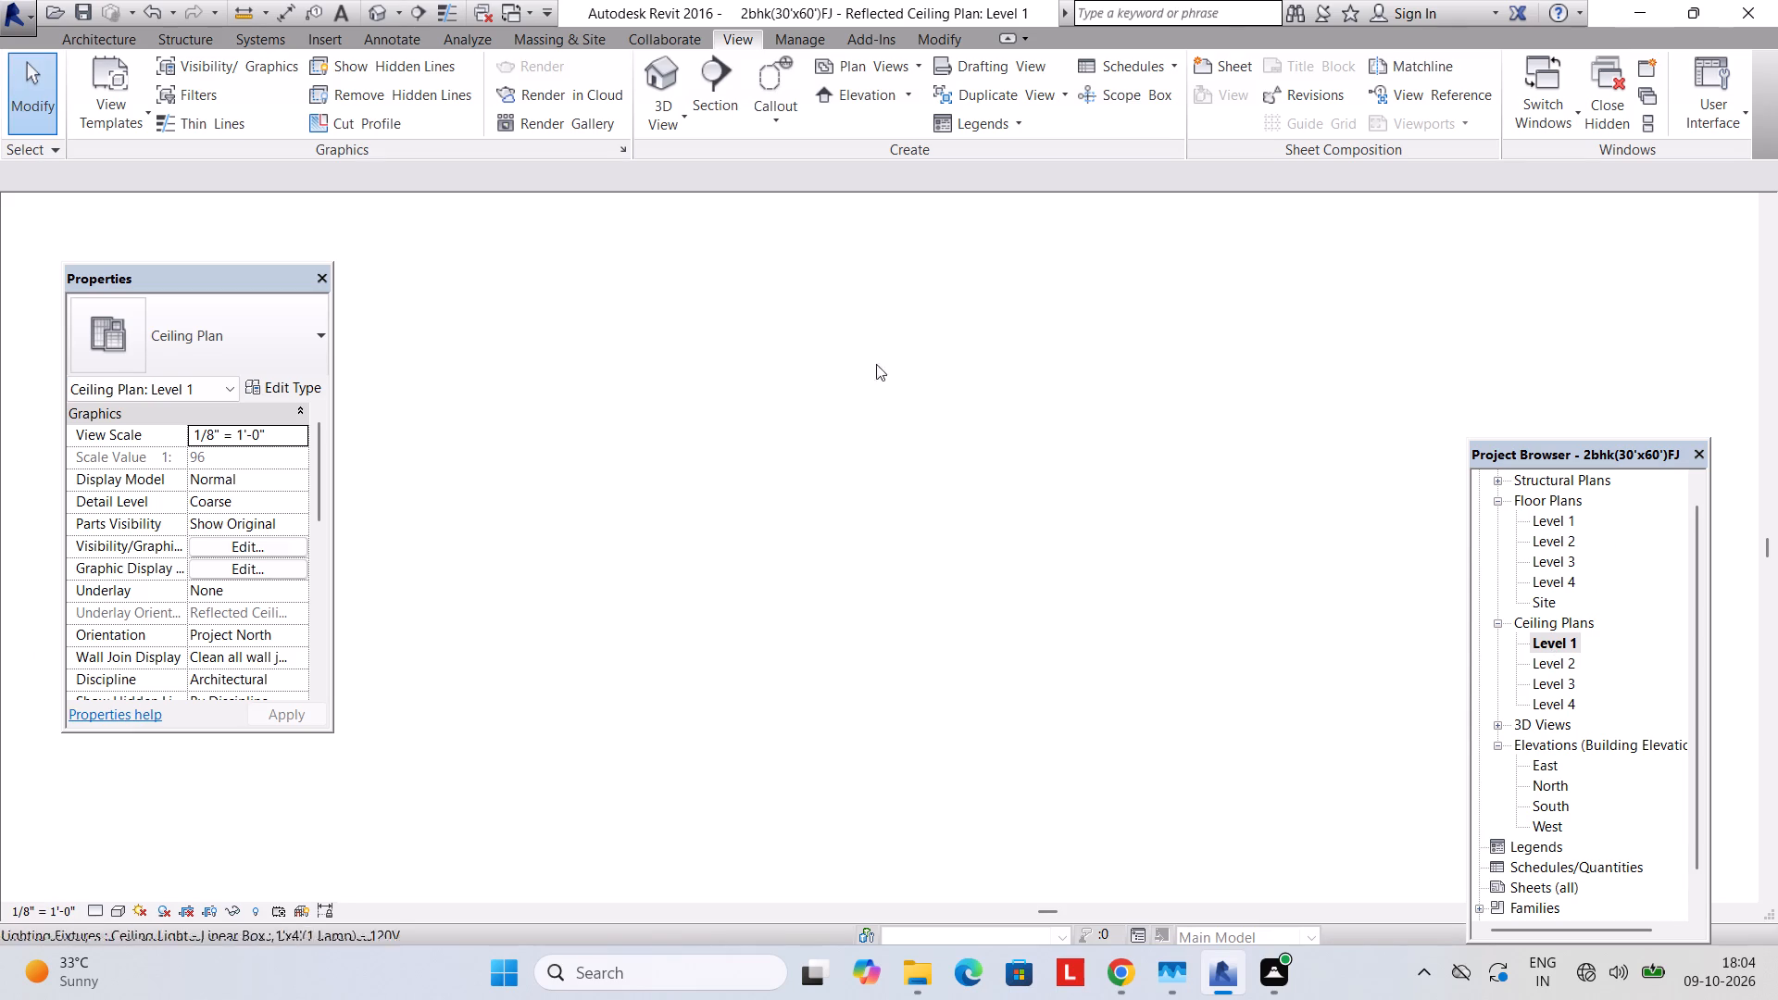
scroll(720, 449, "down", 2)
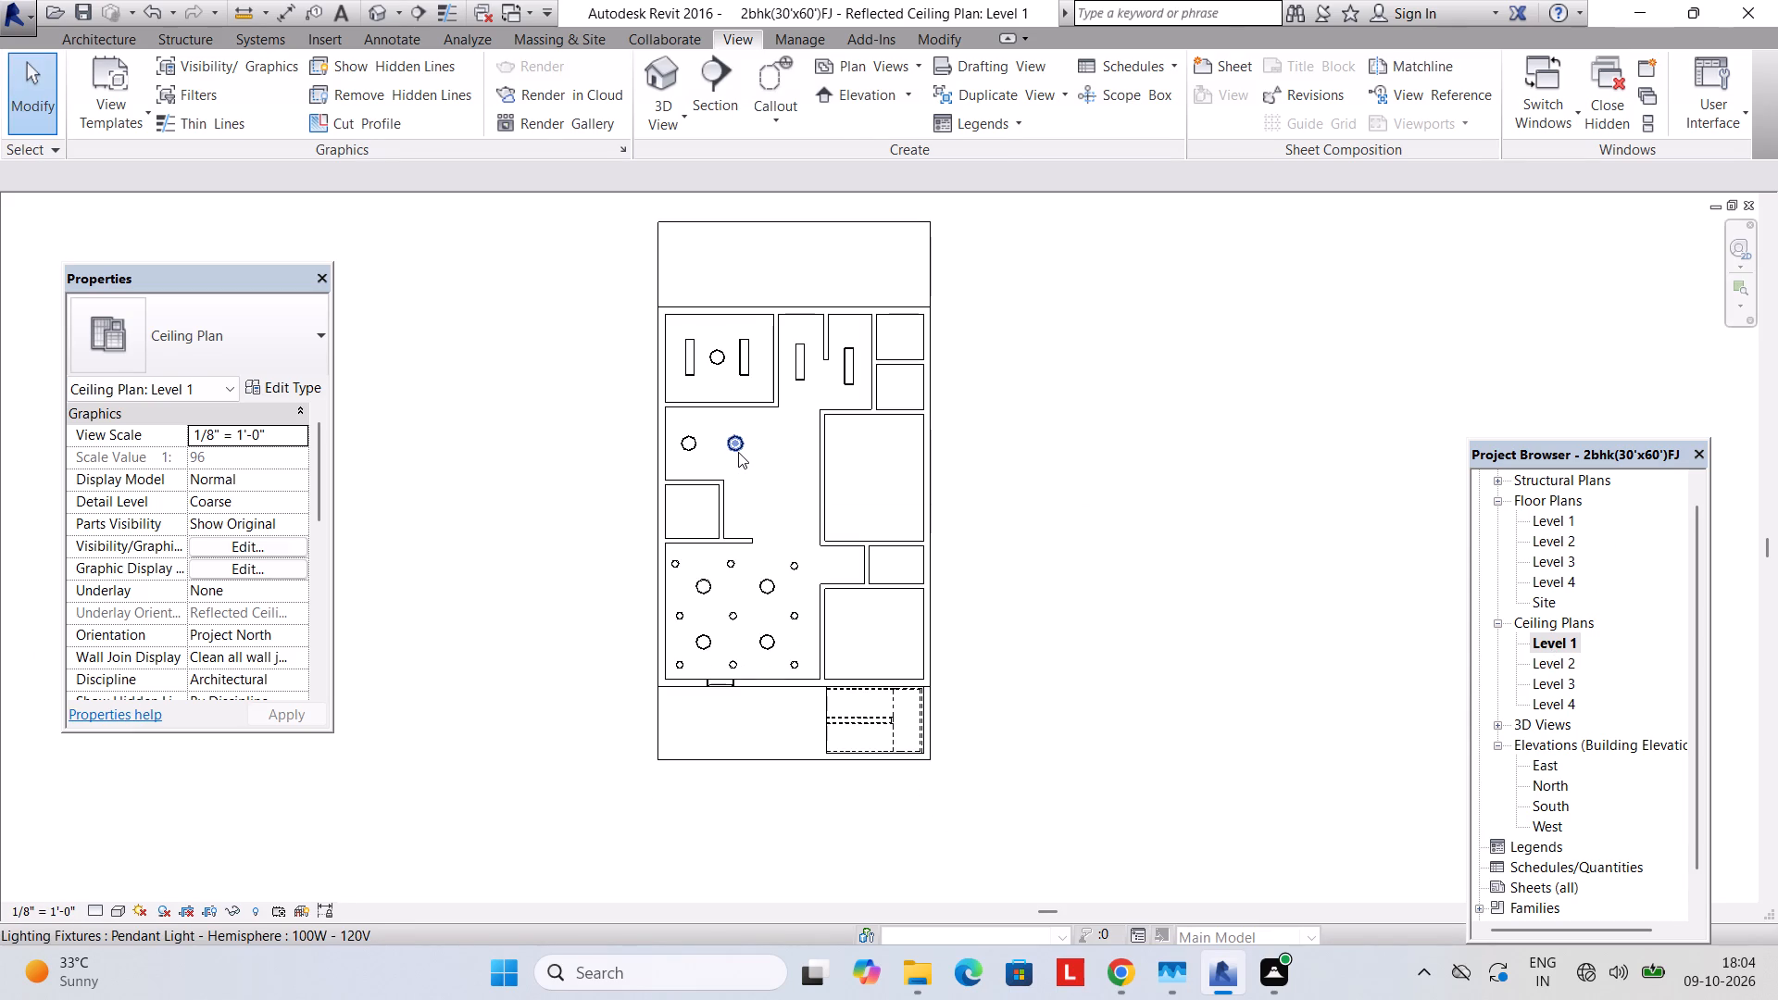
left_click(738, 452)
key("Left")
key("Escape")
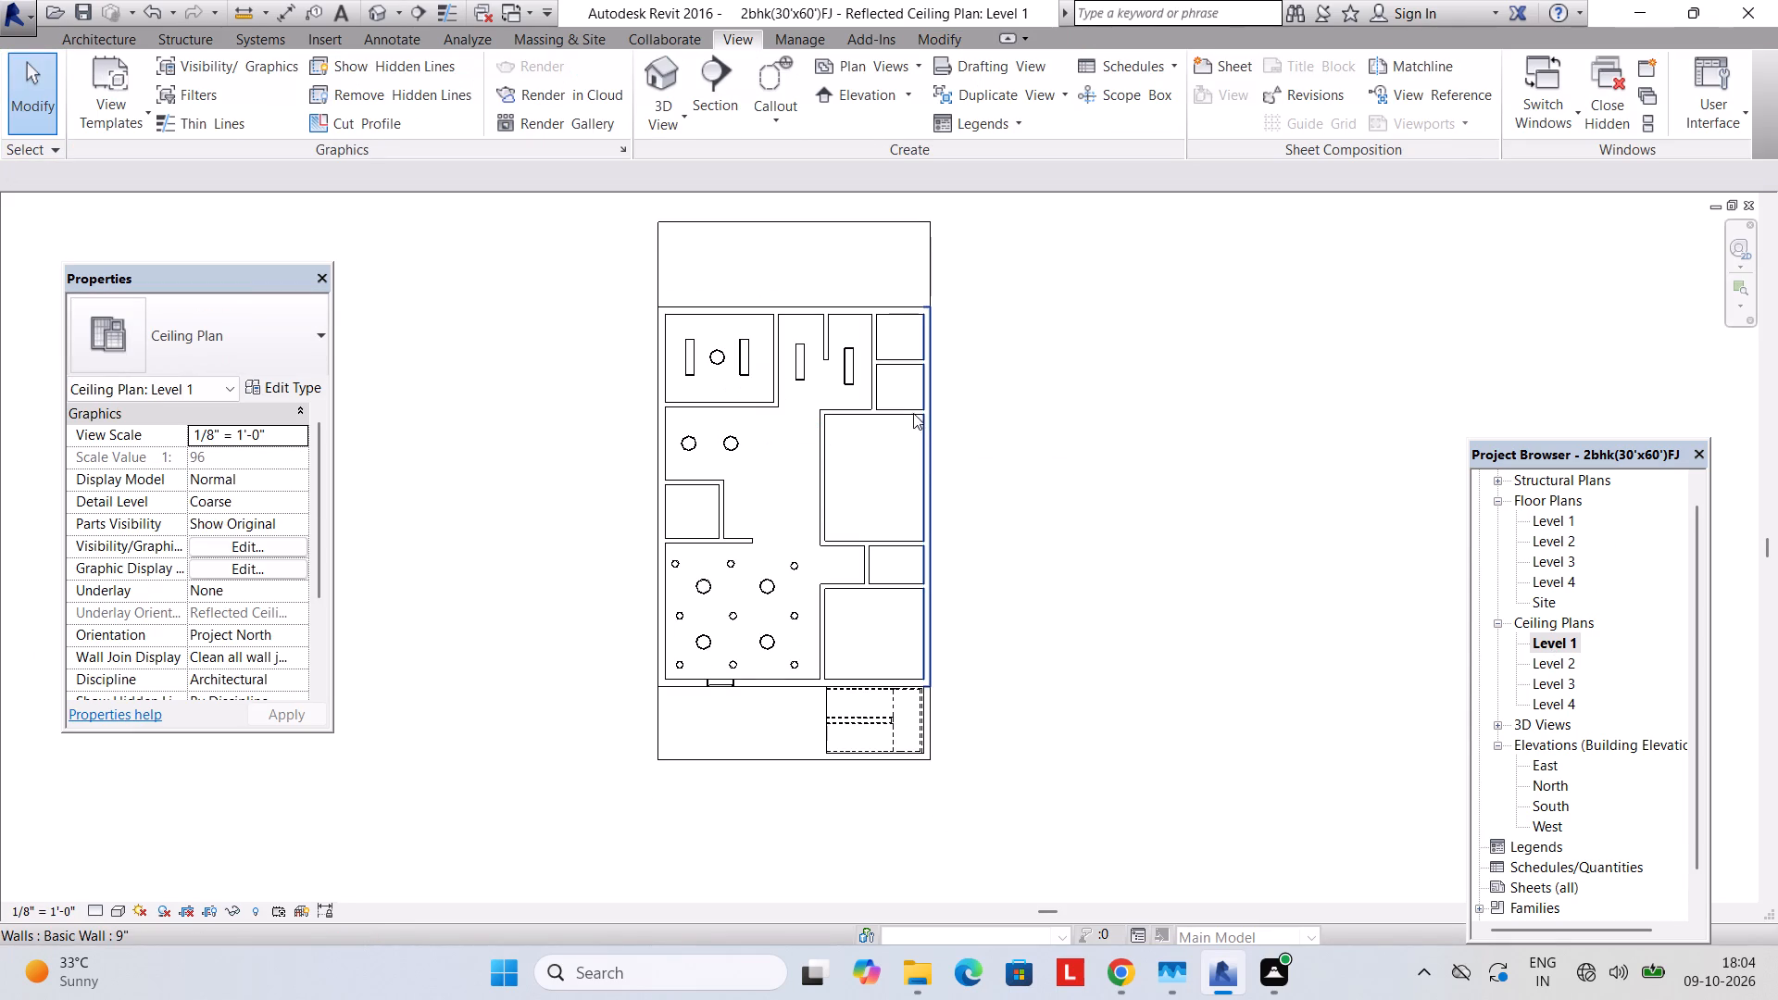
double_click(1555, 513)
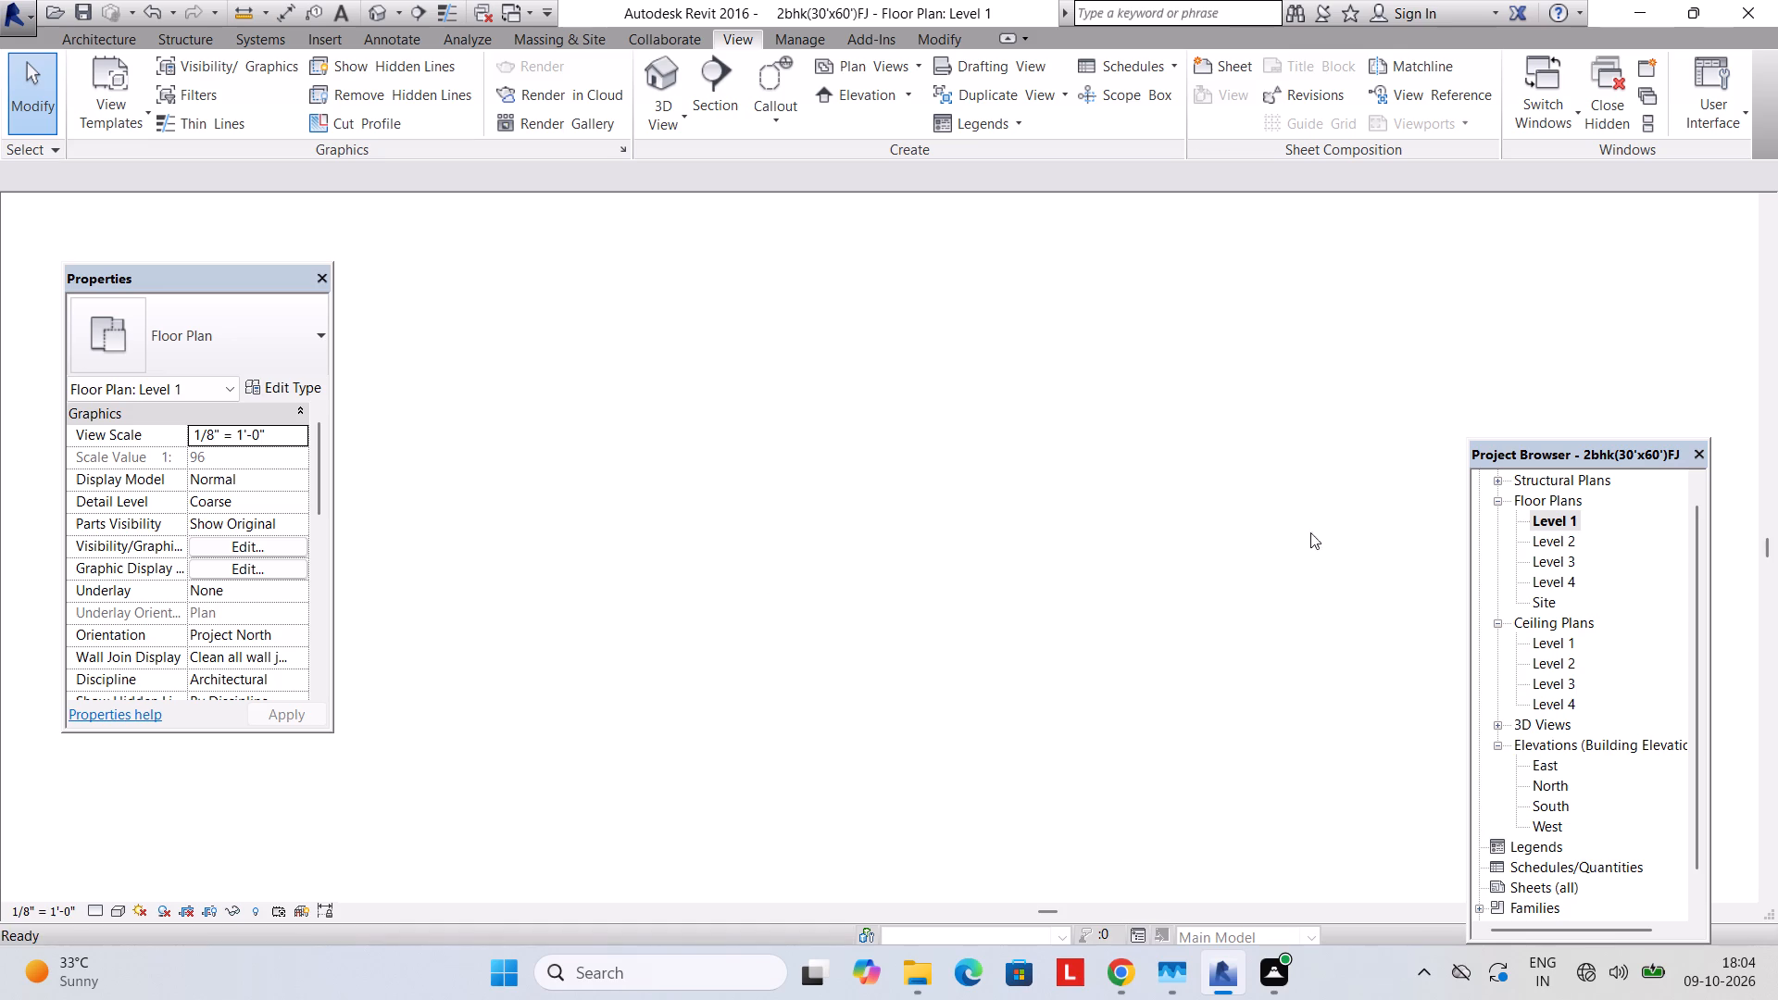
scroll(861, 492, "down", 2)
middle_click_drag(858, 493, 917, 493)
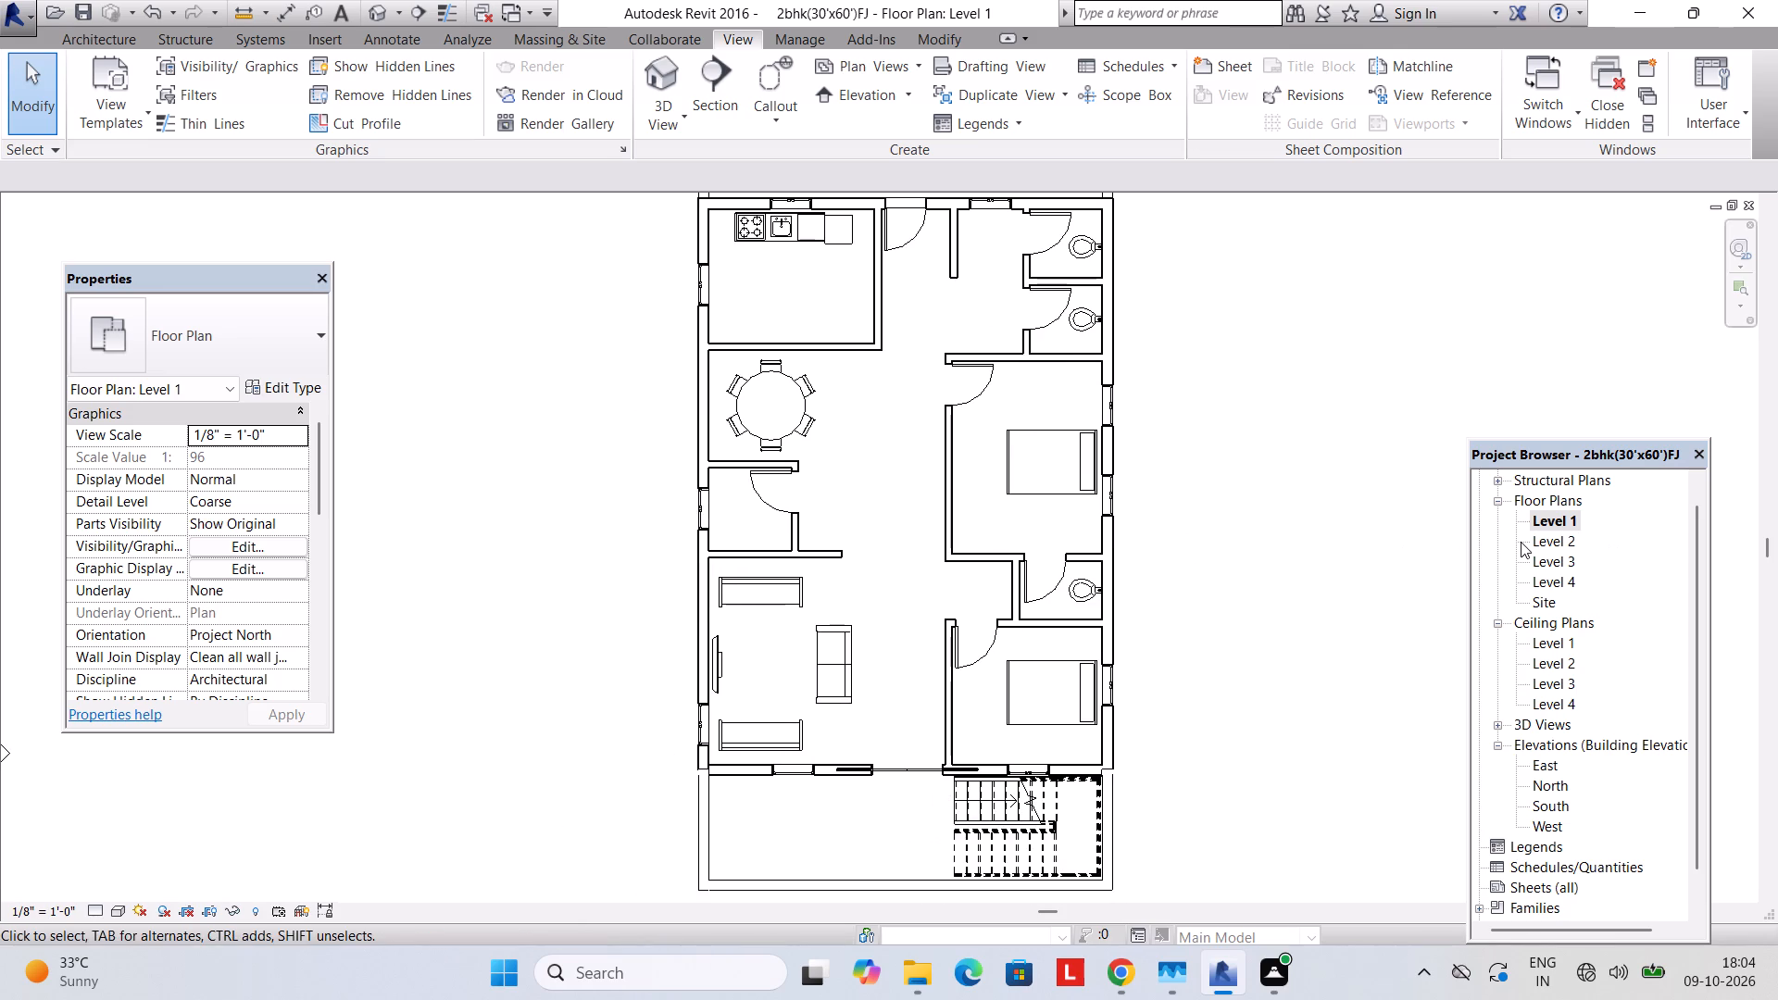
In the Level 2 floor plan, nudge the toilet in the lower of the two adjoining rear bathrooms up a net one increment, over the Level 1 toilet.
left_click(1521, 542)
double_click(1545, 542)
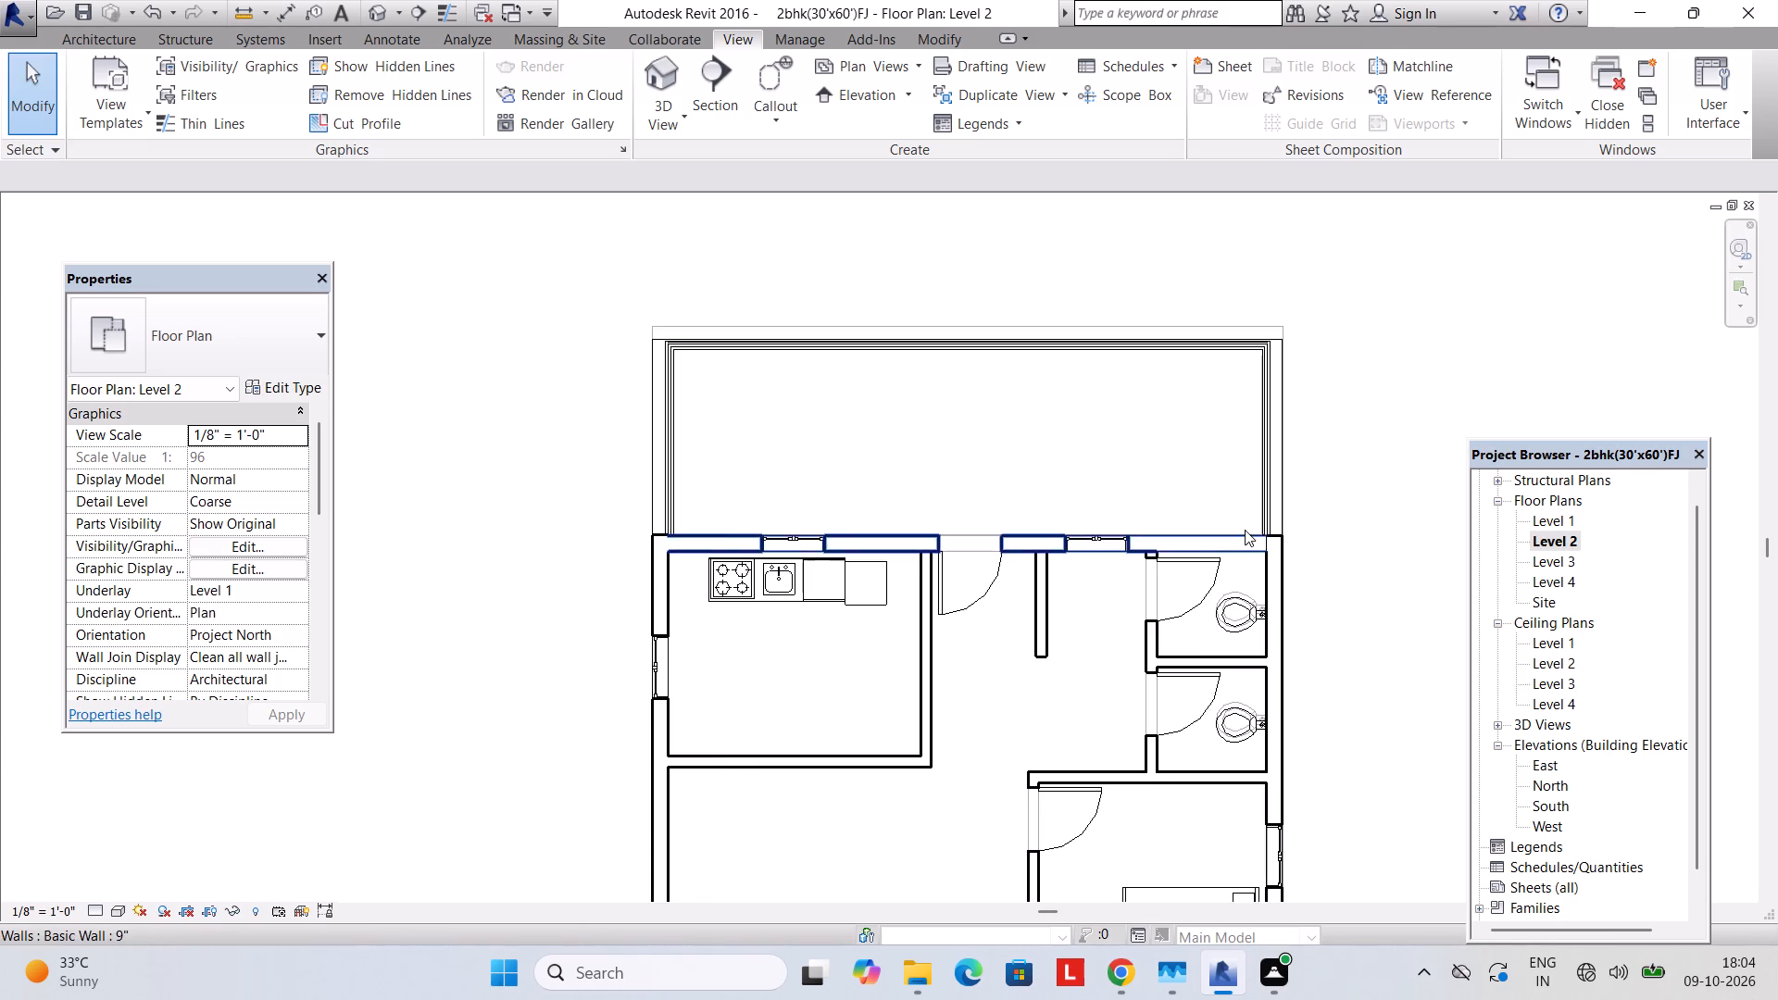
scroll(1245, 530, "down", 2)
middle_click_drag(1212, 547, 1182, 419)
middle_click_drag(1209, 483, 1196, 448)
middle_click_drag(1197, 506, 1178, 463)
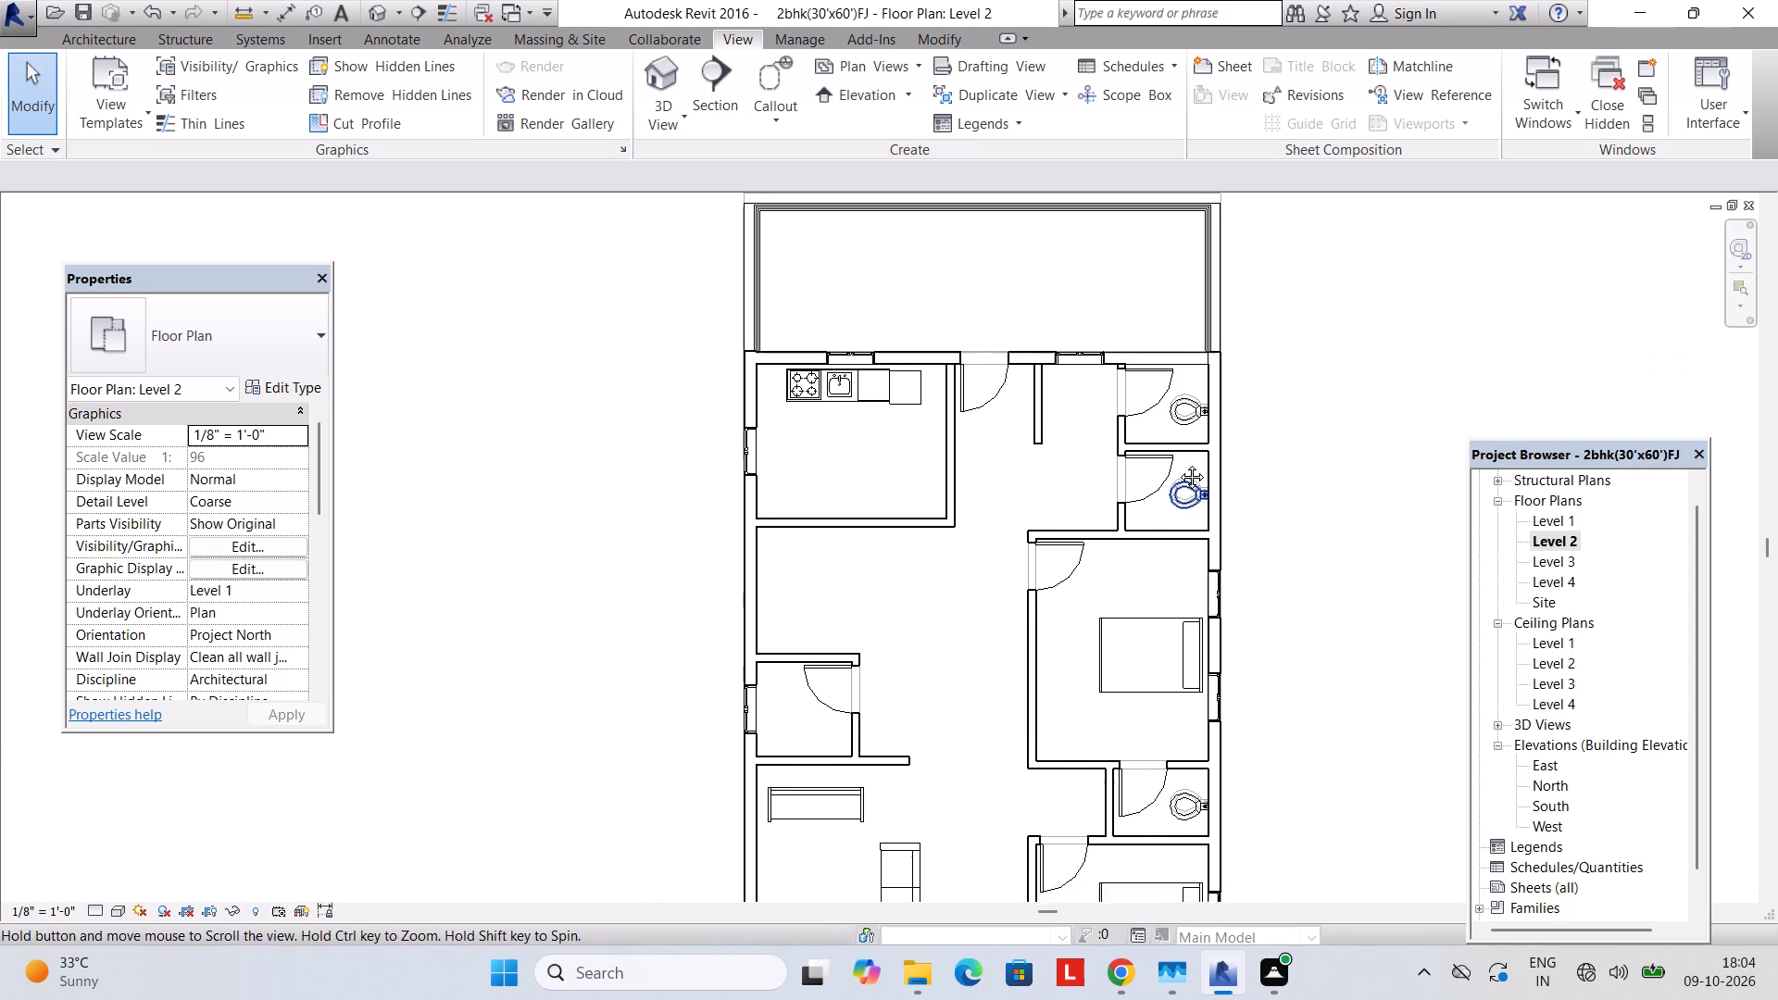
middle_click_drag(1178, 463, 1174, 454)
scroll(1168, 644, "up", 2)
middle_click_drag(1165, 417, 1158, 467)
scroll(1164, 436, "up", 4)
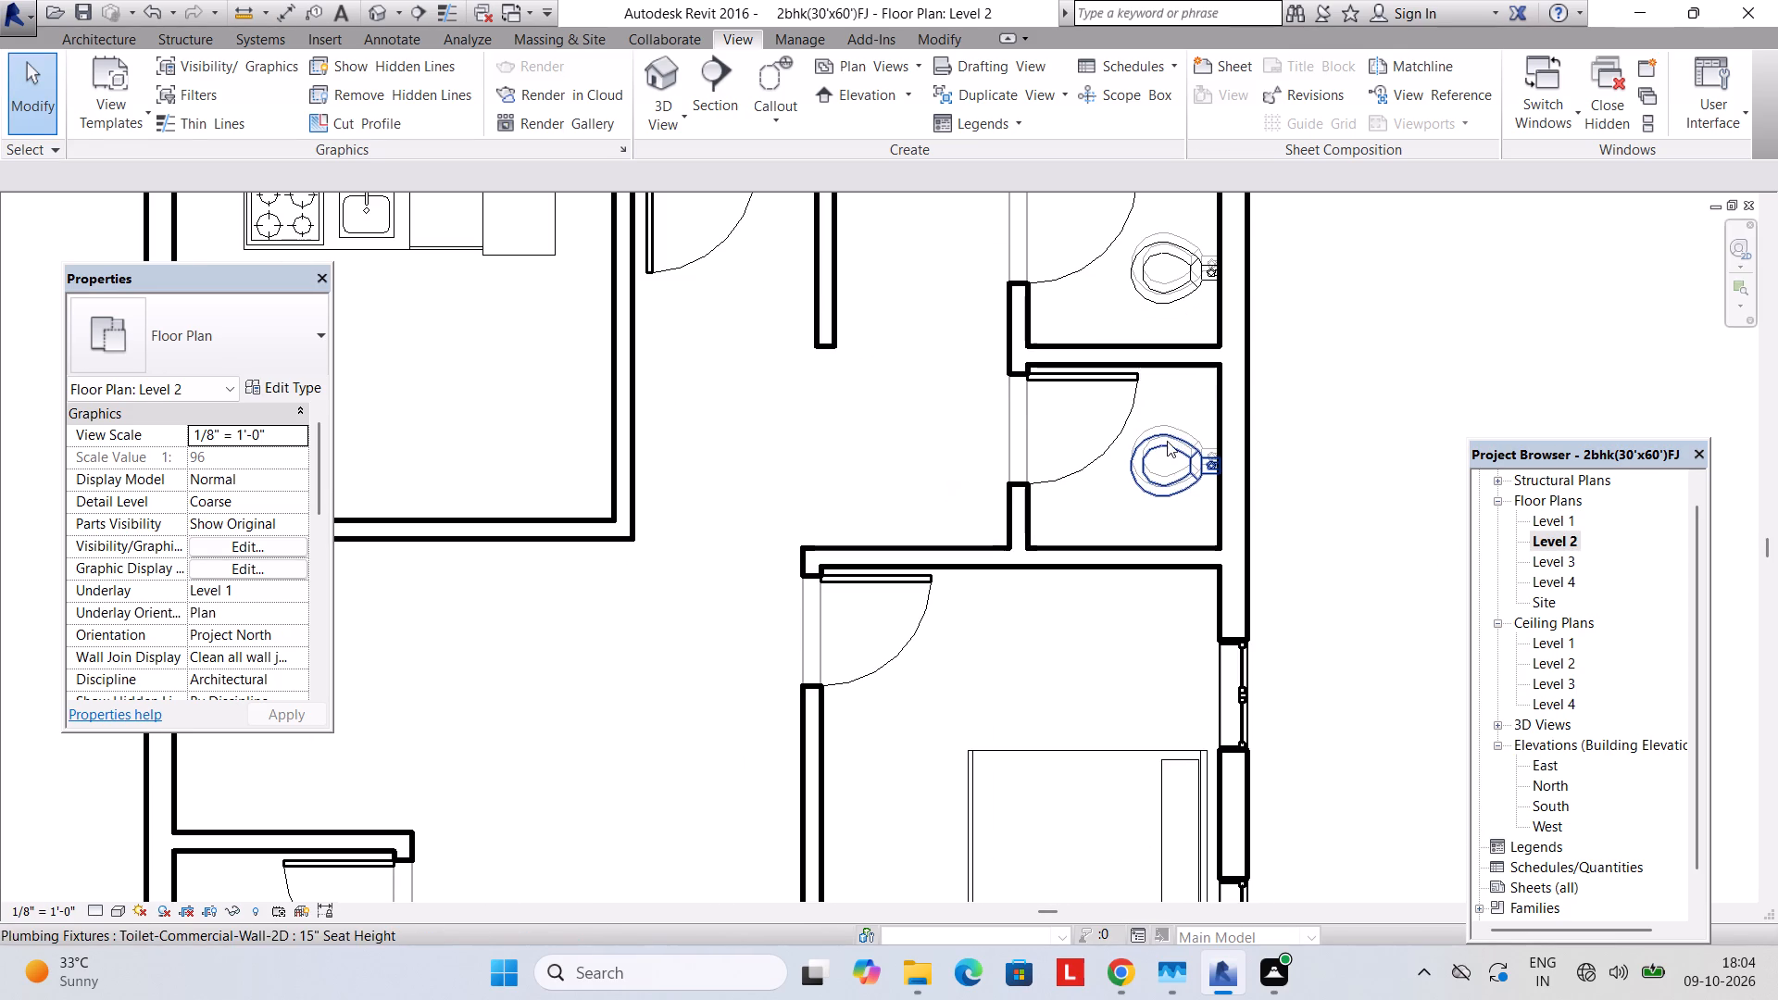
left_click(1167, 441)
key("Up")
key("Up")
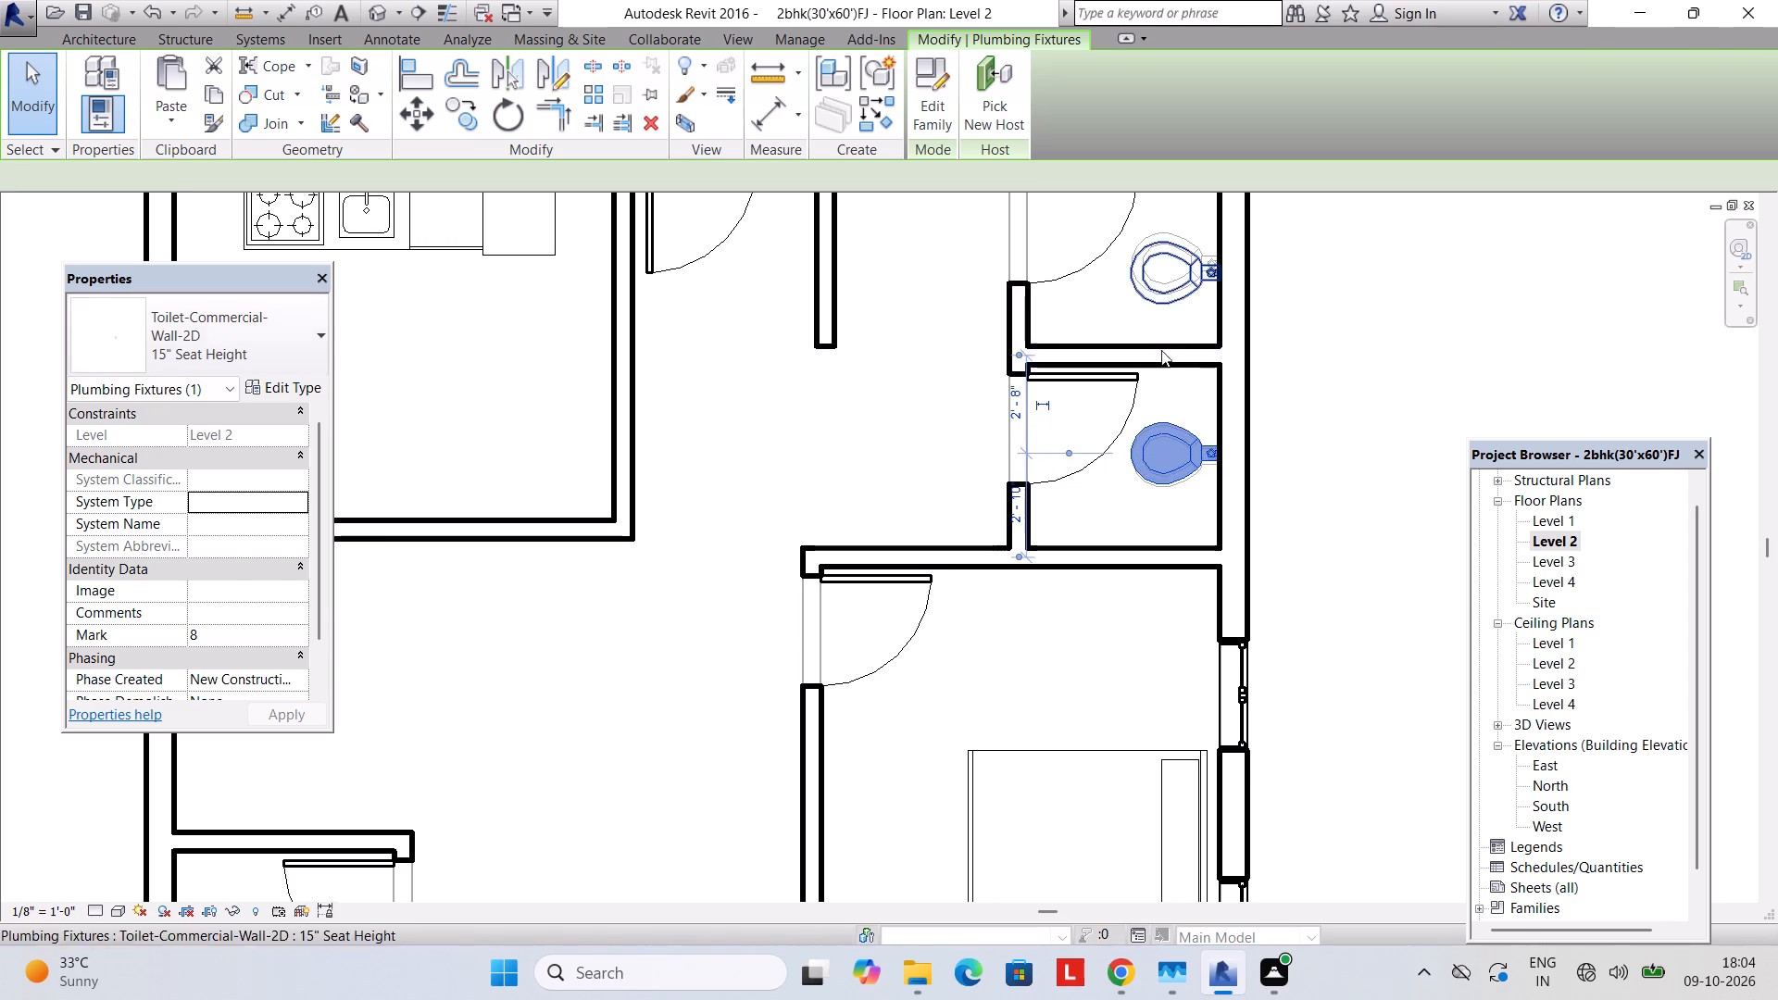
scroll(1161, 415, "up", 3)
key("Down")
Nudge the Level 2 toilet in the upper rear bathroom three increments up, over the Level 1 toilet.
middle_click_drag(1168, 395, 1160, 525)
left_click(1134, 361)
key("Up")
key("Up")
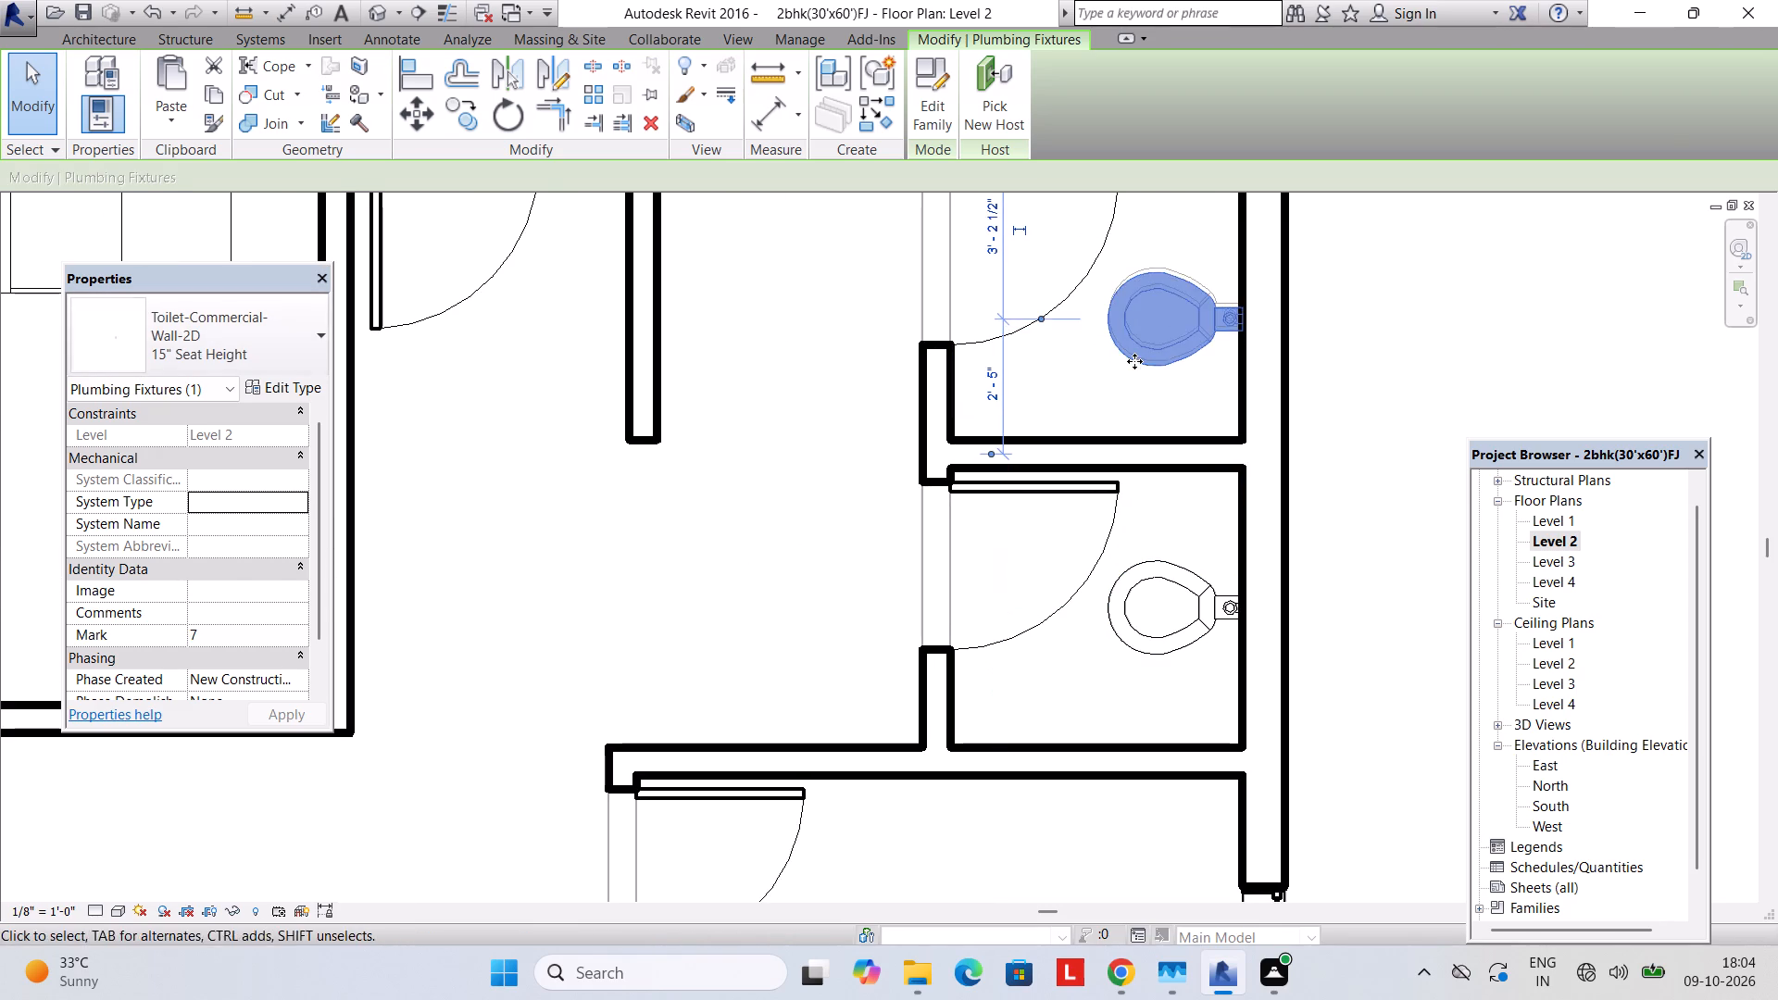
key("Up")
Nudge the Level 2 toilet in the bathroom between the two bedrooms three increments up, over the Level 1 toilet.
scroll(1153, 390, "down", 7)
middle_click_drag(1185, 529, 1125, 313)
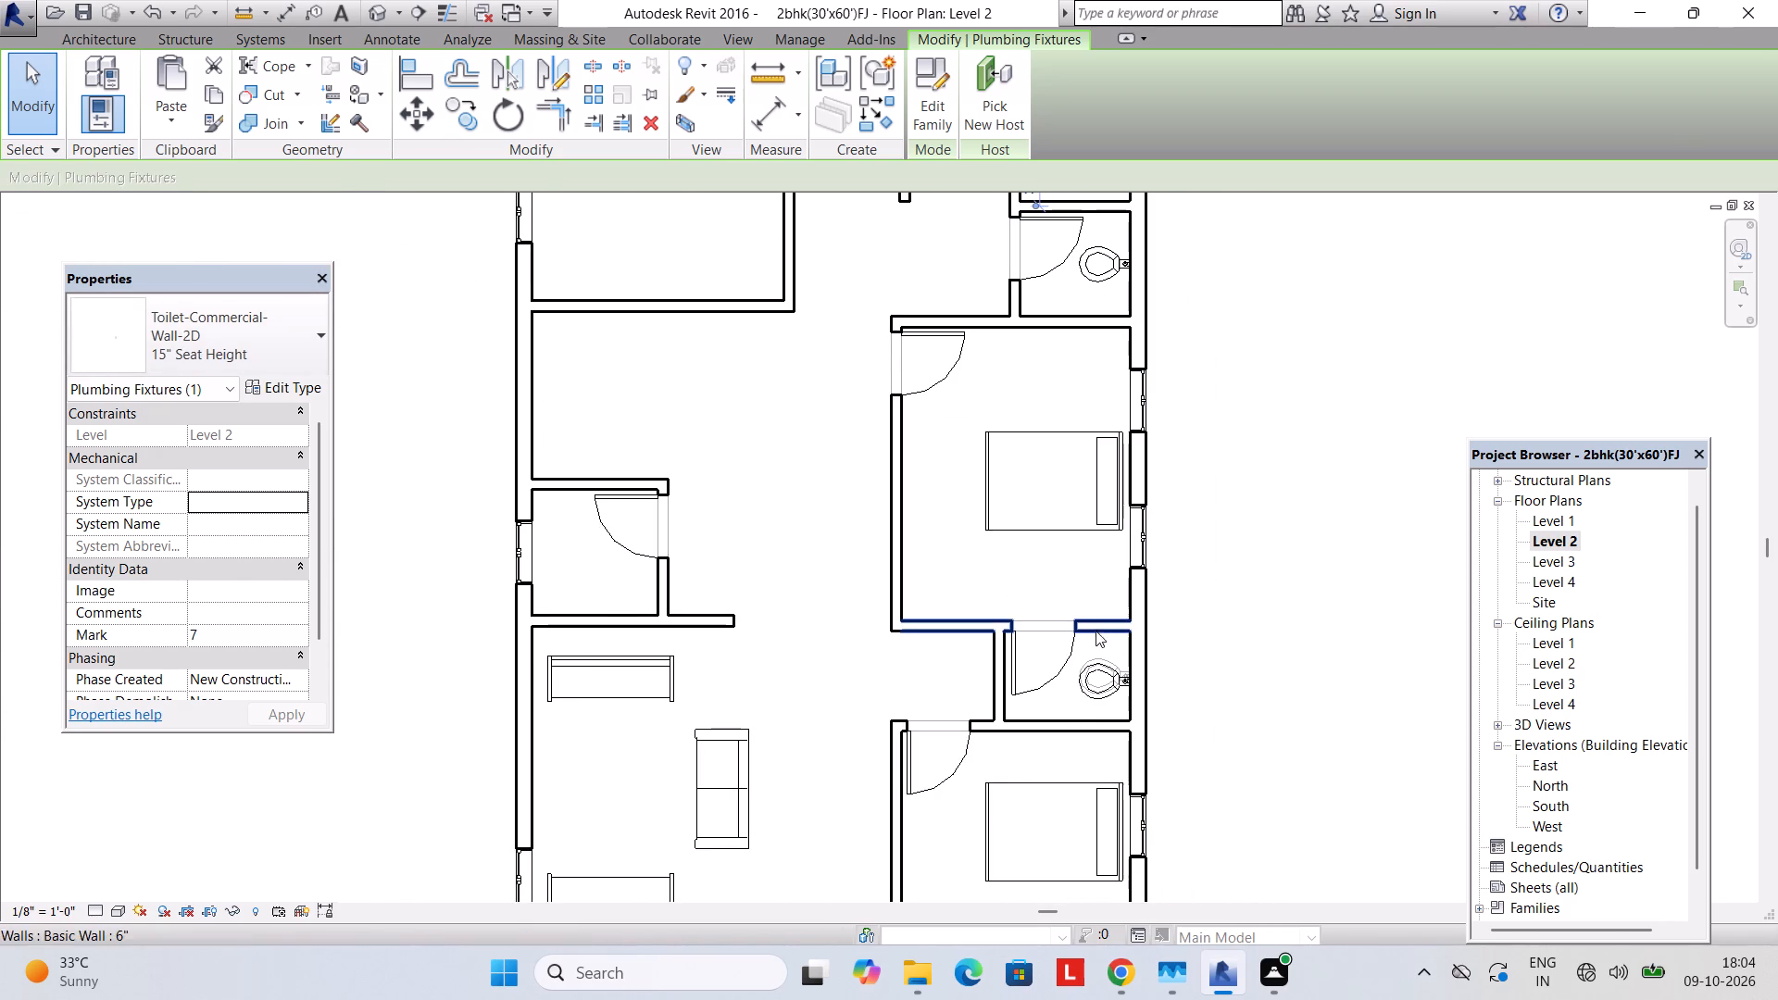
scroll(1071, 697, "up", 5)
left_click(1114, 672)
key("Up")
key("Up")
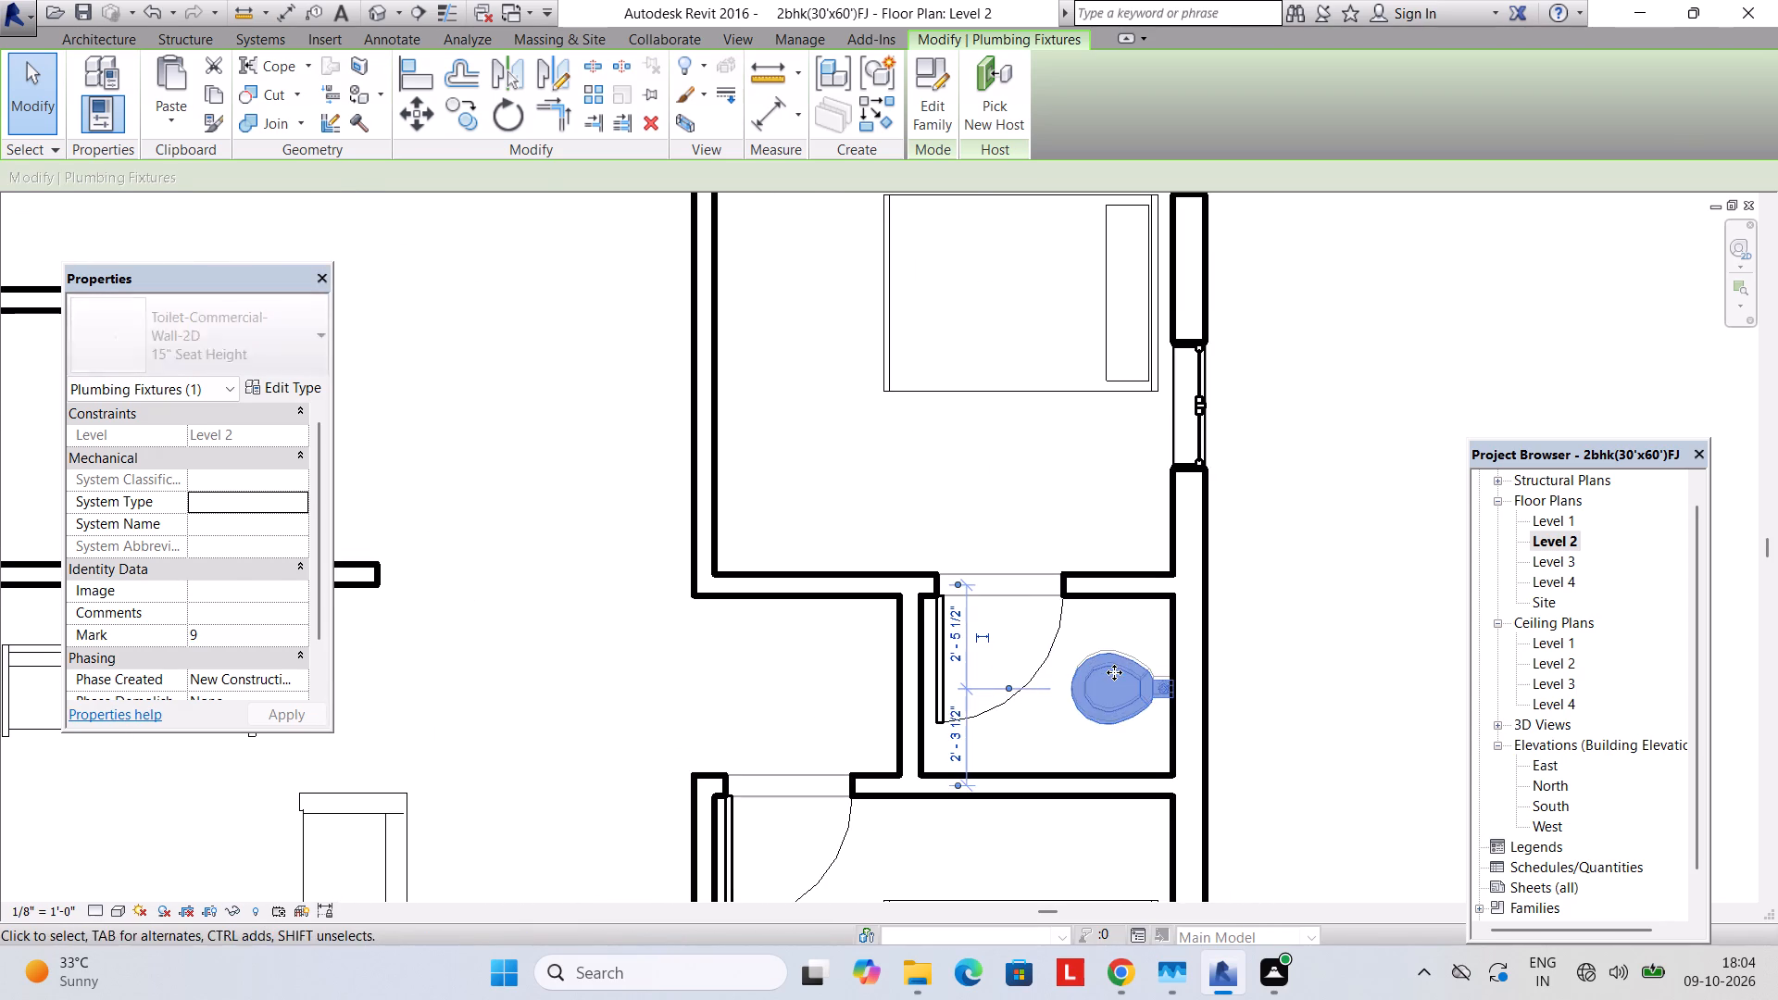
key("Up")
scroll(1114, 672, "down", 8)
middle_click_drag(1111, 686, 1096, 561)
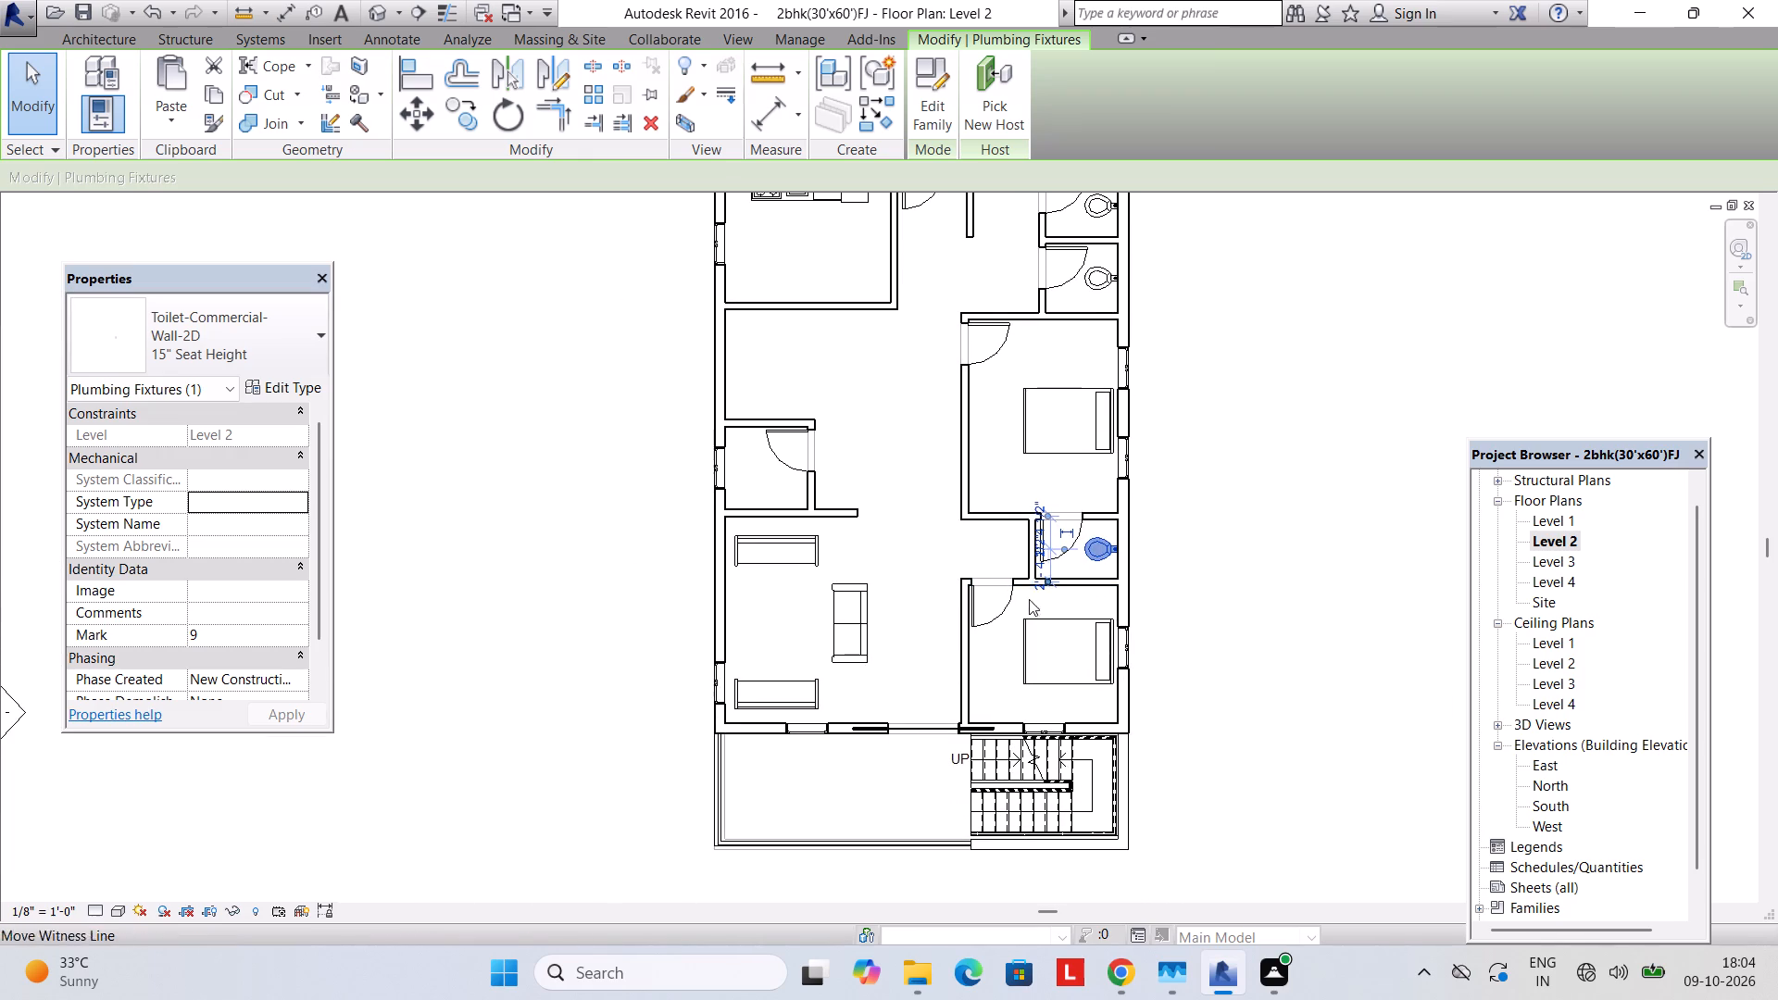
key("Escape")
Examine the Level 2 and Level 1 floor plans, and inspect the house from the side and front in the default 3D view.
middle_click_drag(884, 411, 886, 569)
middle_click_drag(858, 507, 855, 550)
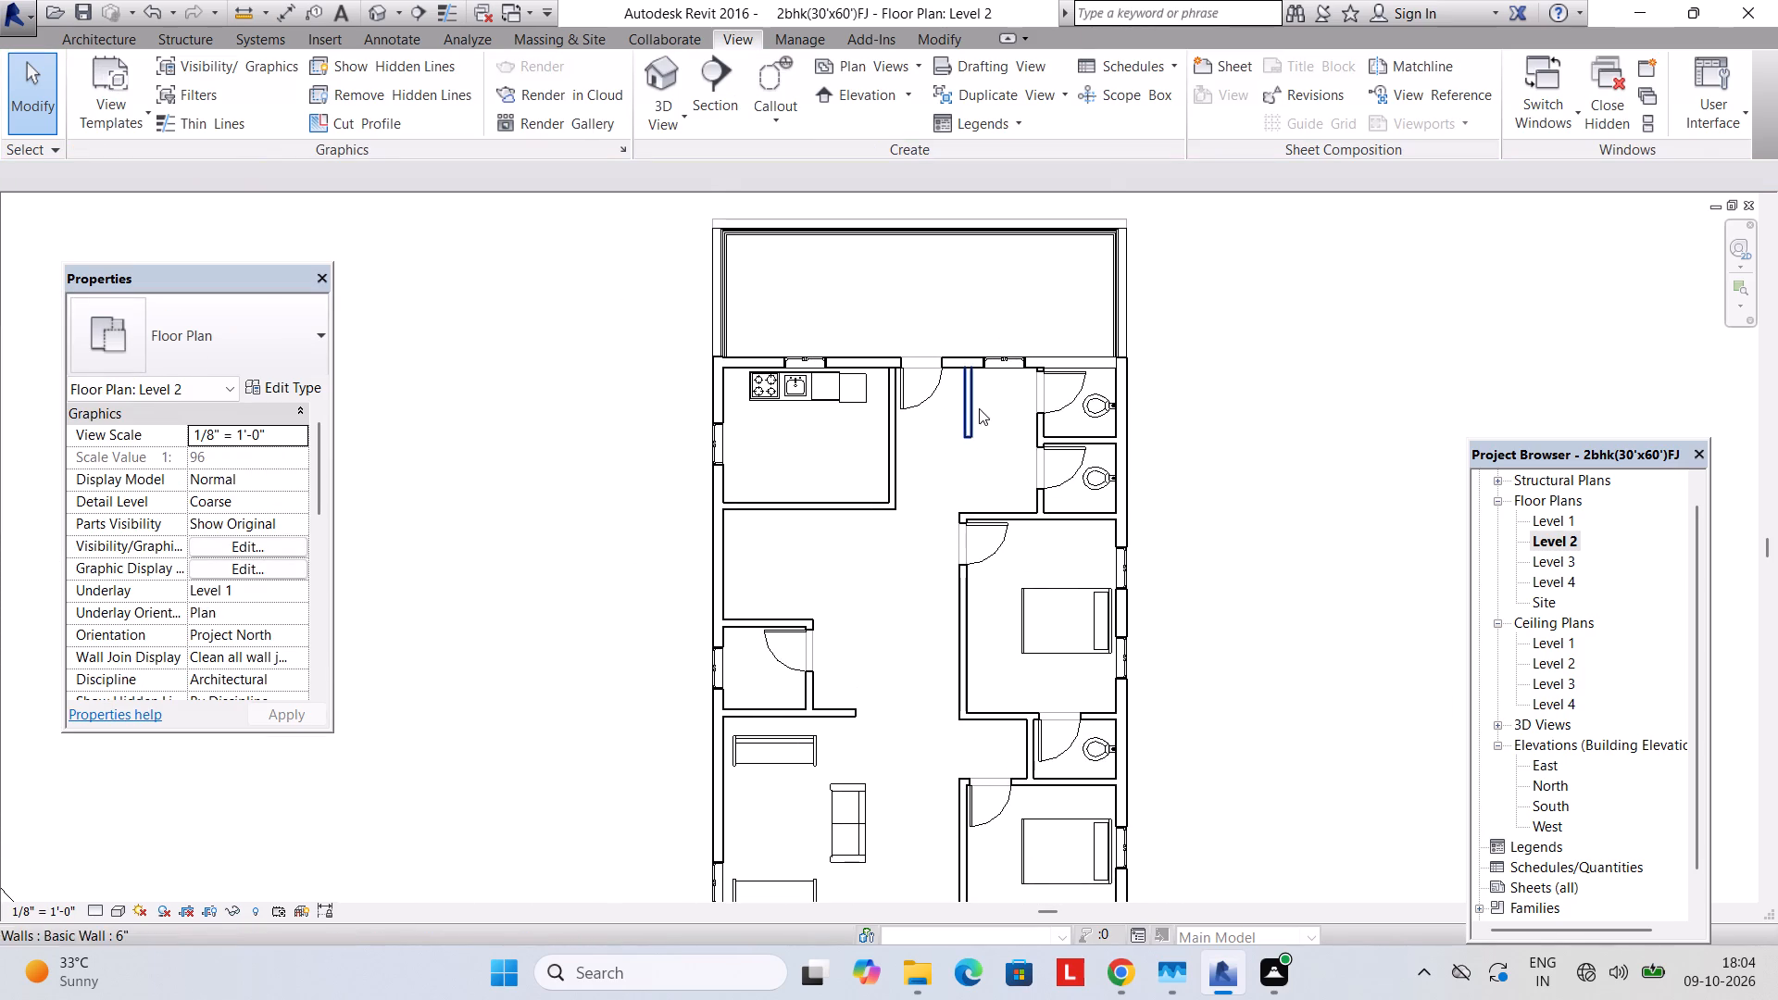
double_click(1554, 515)
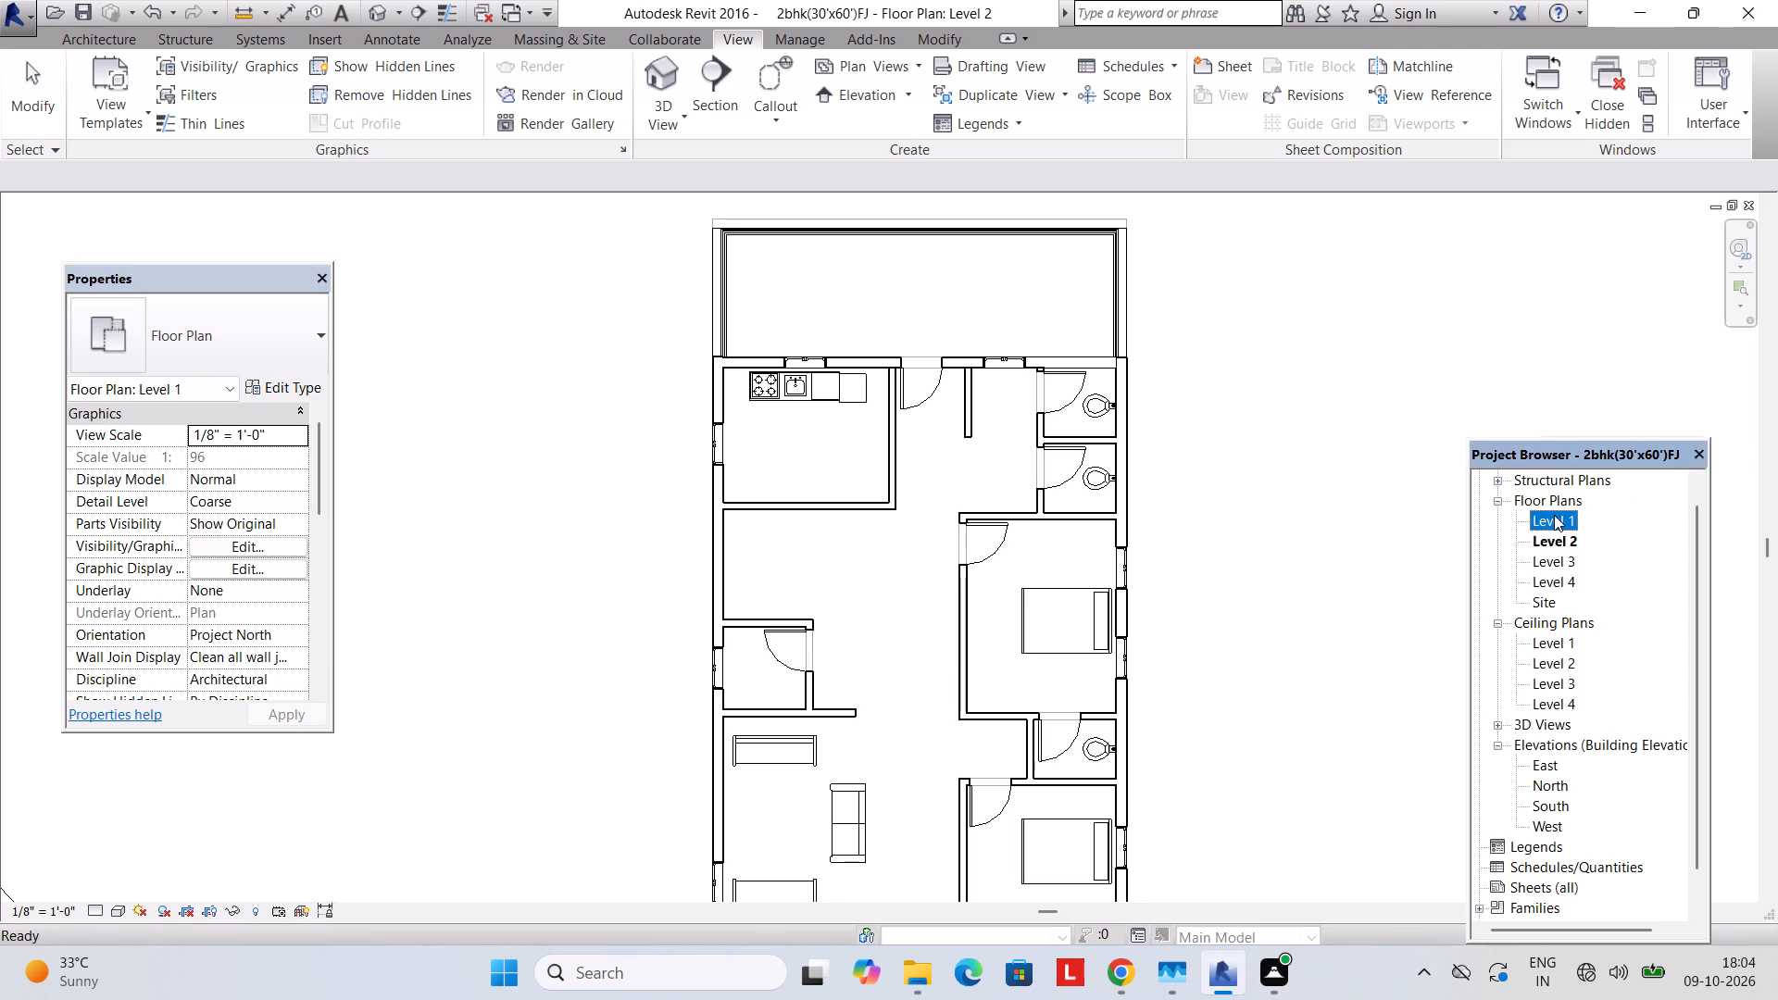
scroll(1222, 555, "down", 4)
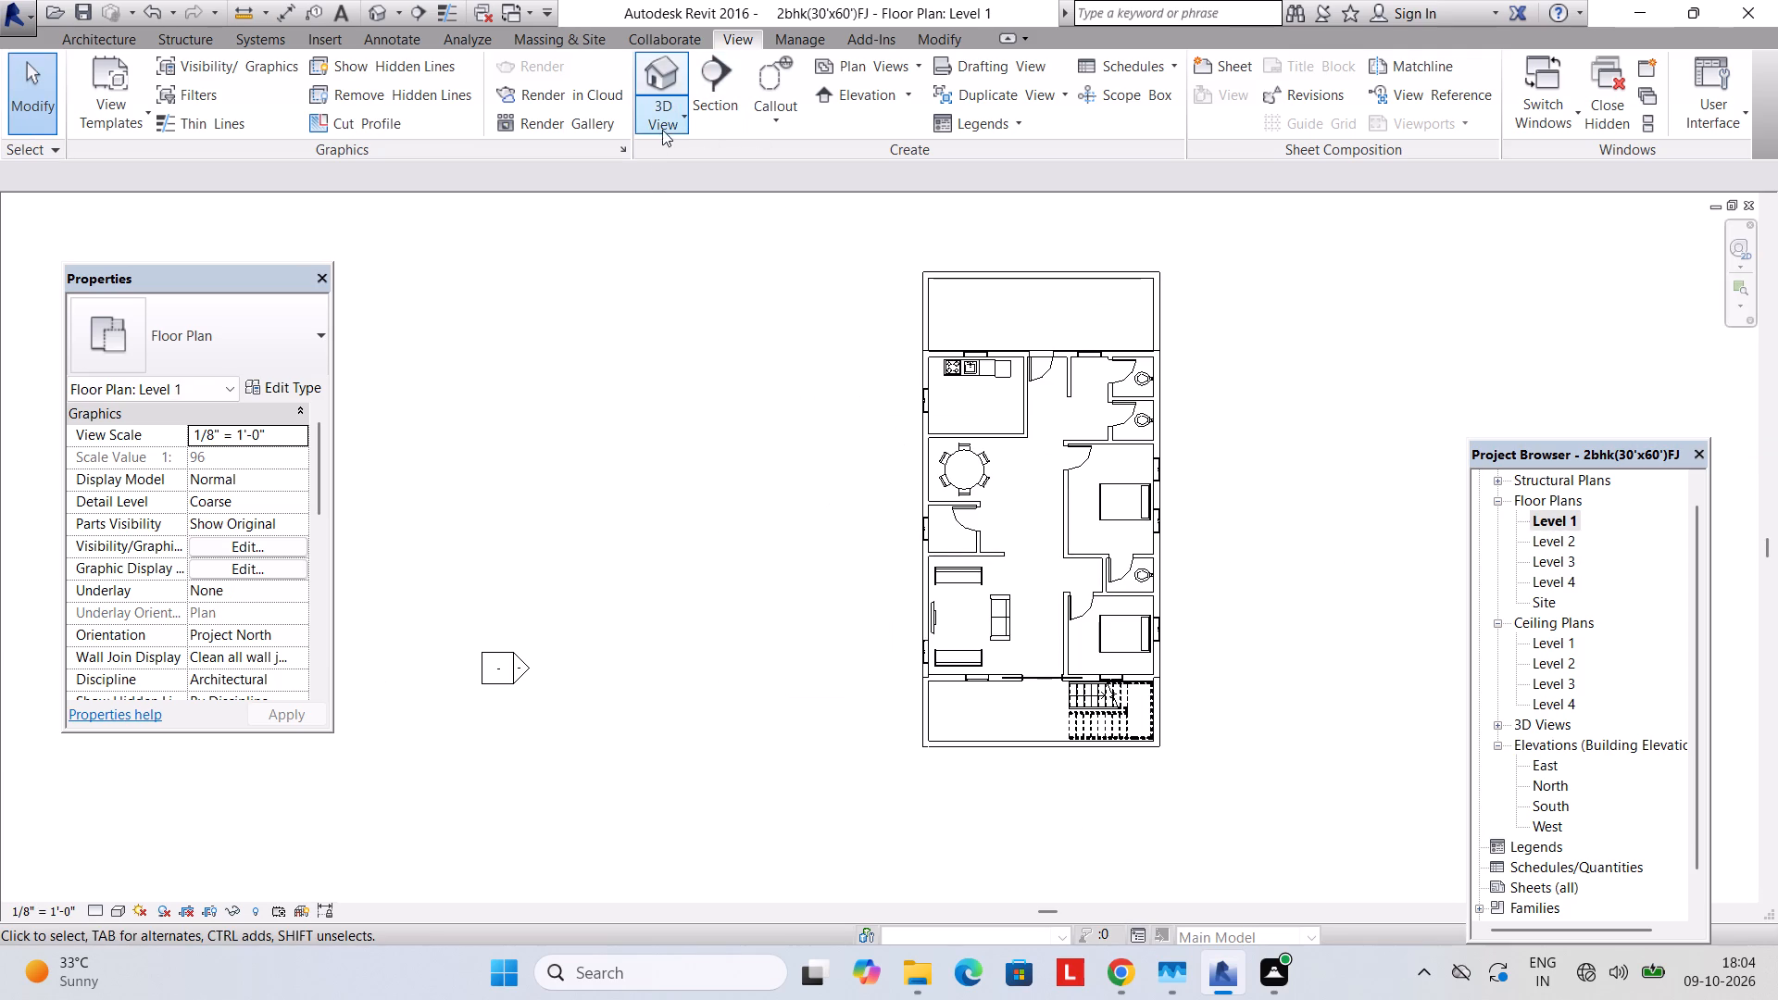
left_click(663, 127)
left_click(706, 148)
scroll(828, 453, "down", 4)
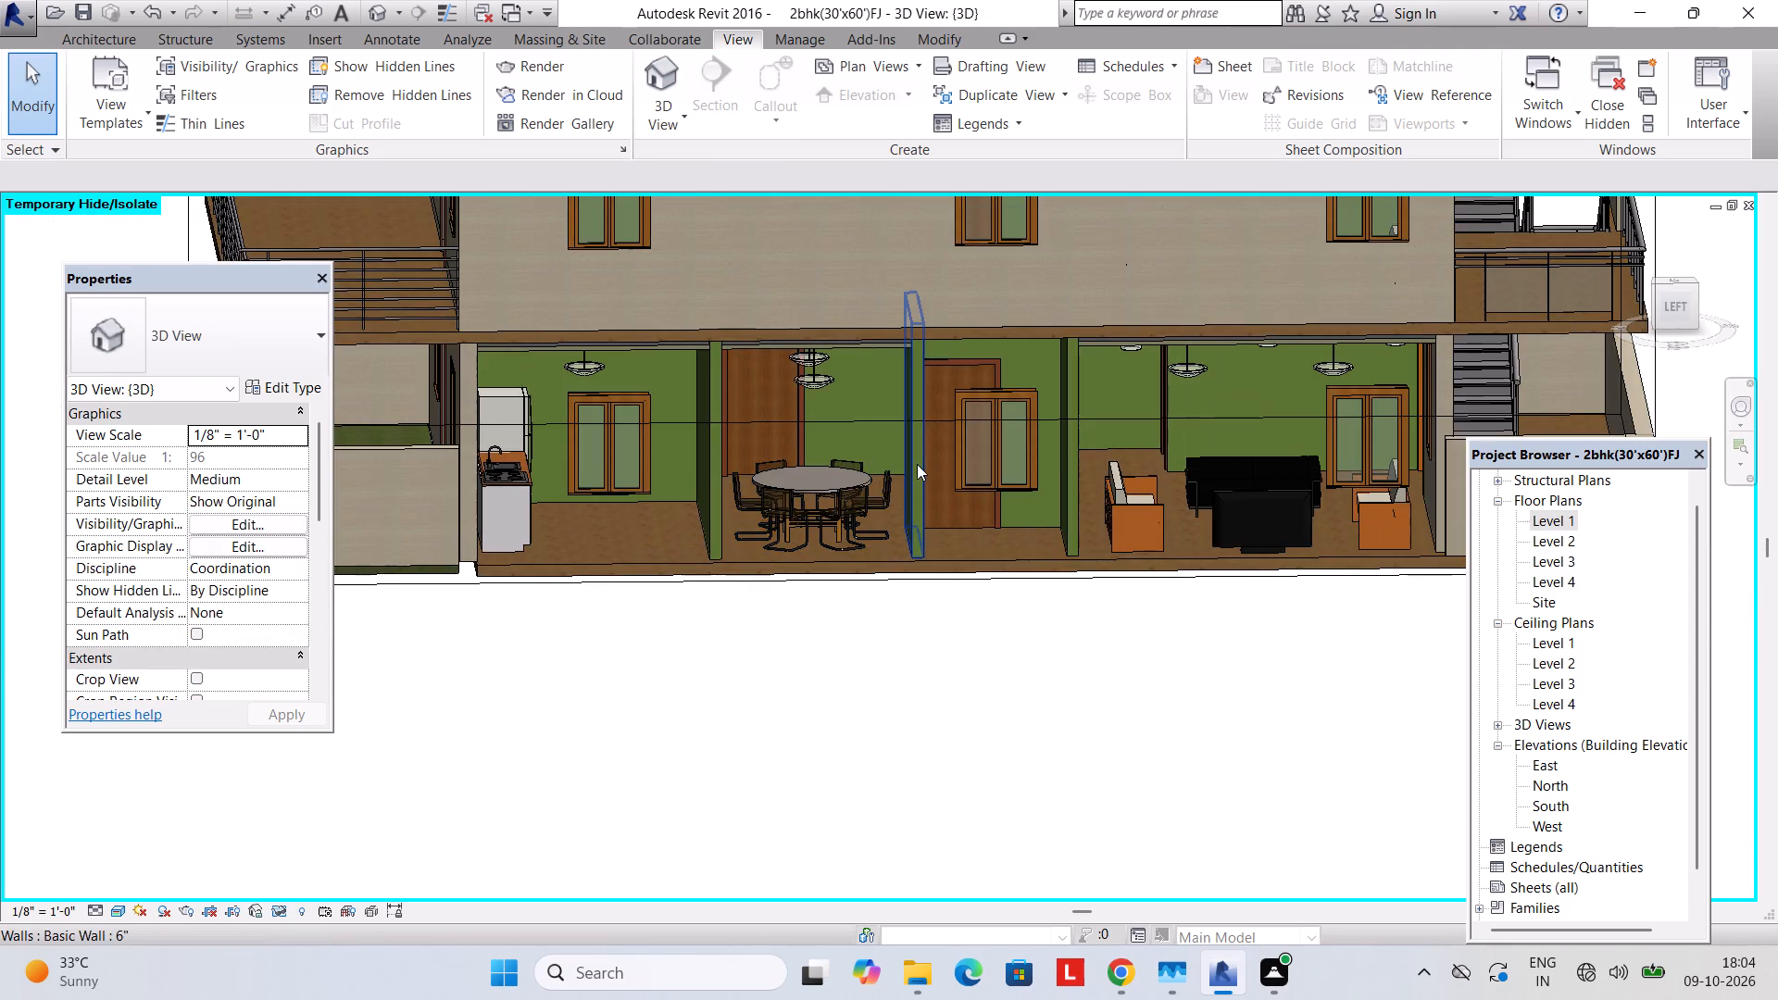
middle_click_drag(917, 464, 662, 457)
scroll(910, 355, "down", 2)
middle_click_drag(1140, 363, 1005, 385)
middle_click_drag(1042, 348, 794, 542)
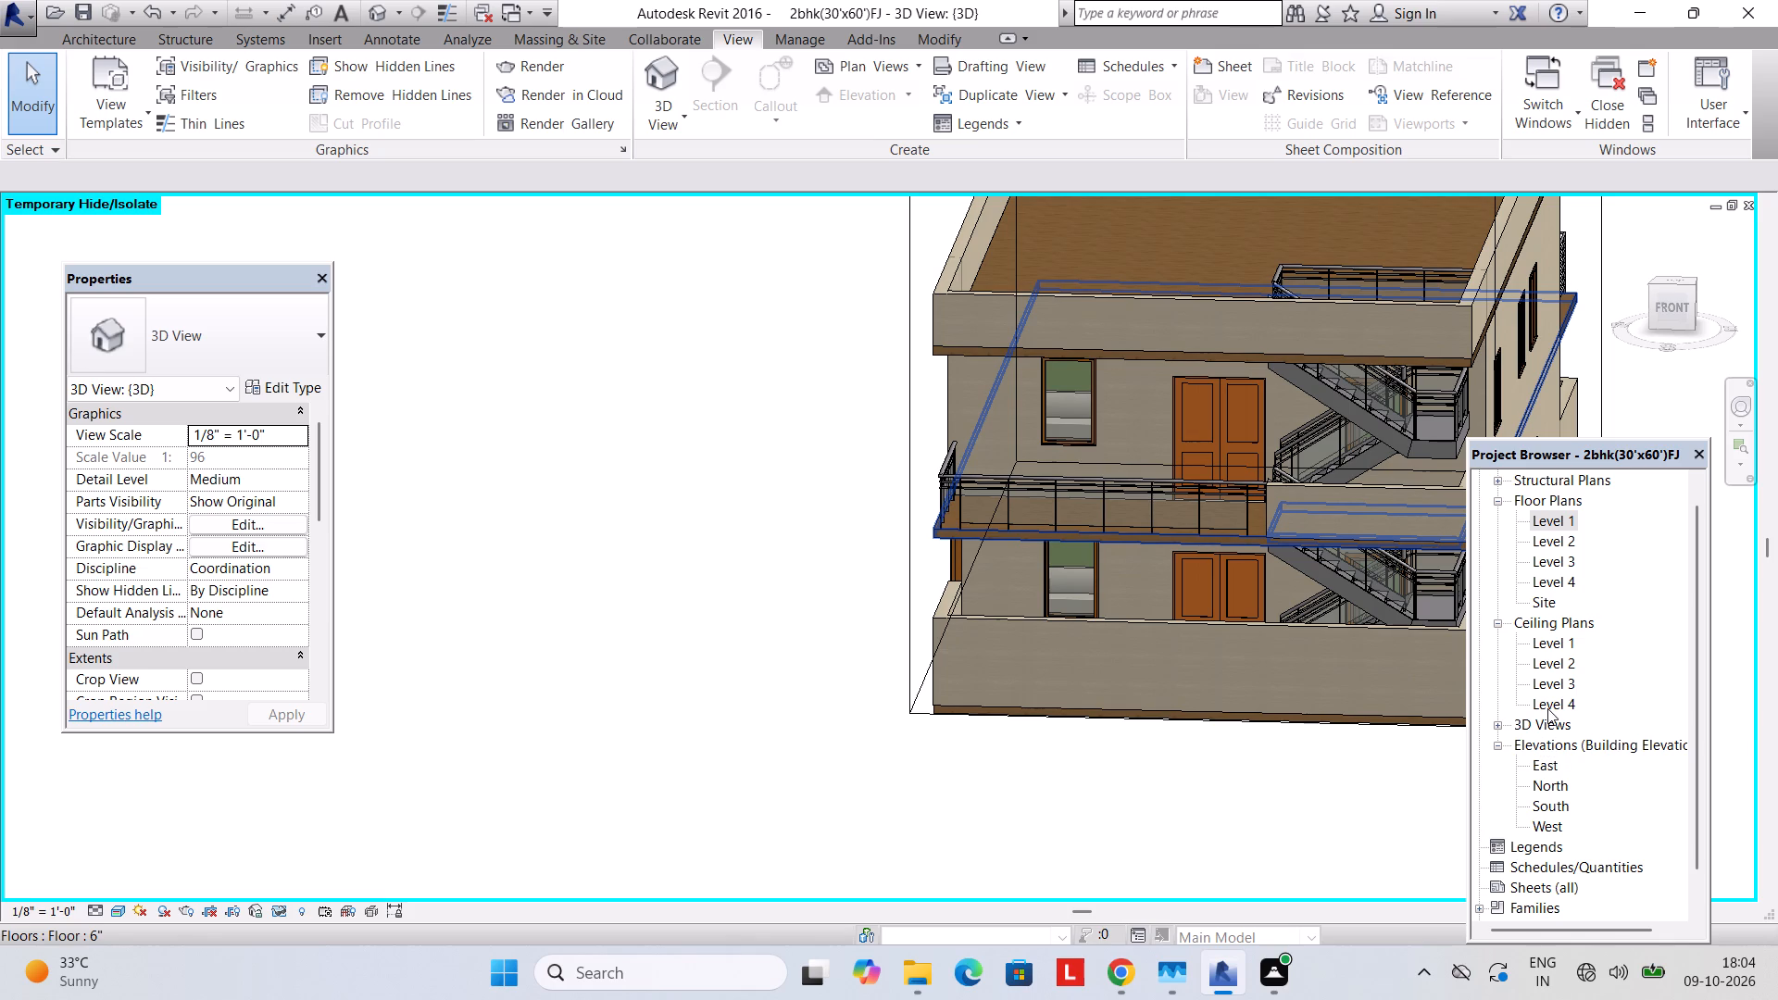
In the Level 1 ceiling plan, start a ceiling and duplicate the 2' x 4' ACT System compound ceiling type as design.
double_click(1562, 637)
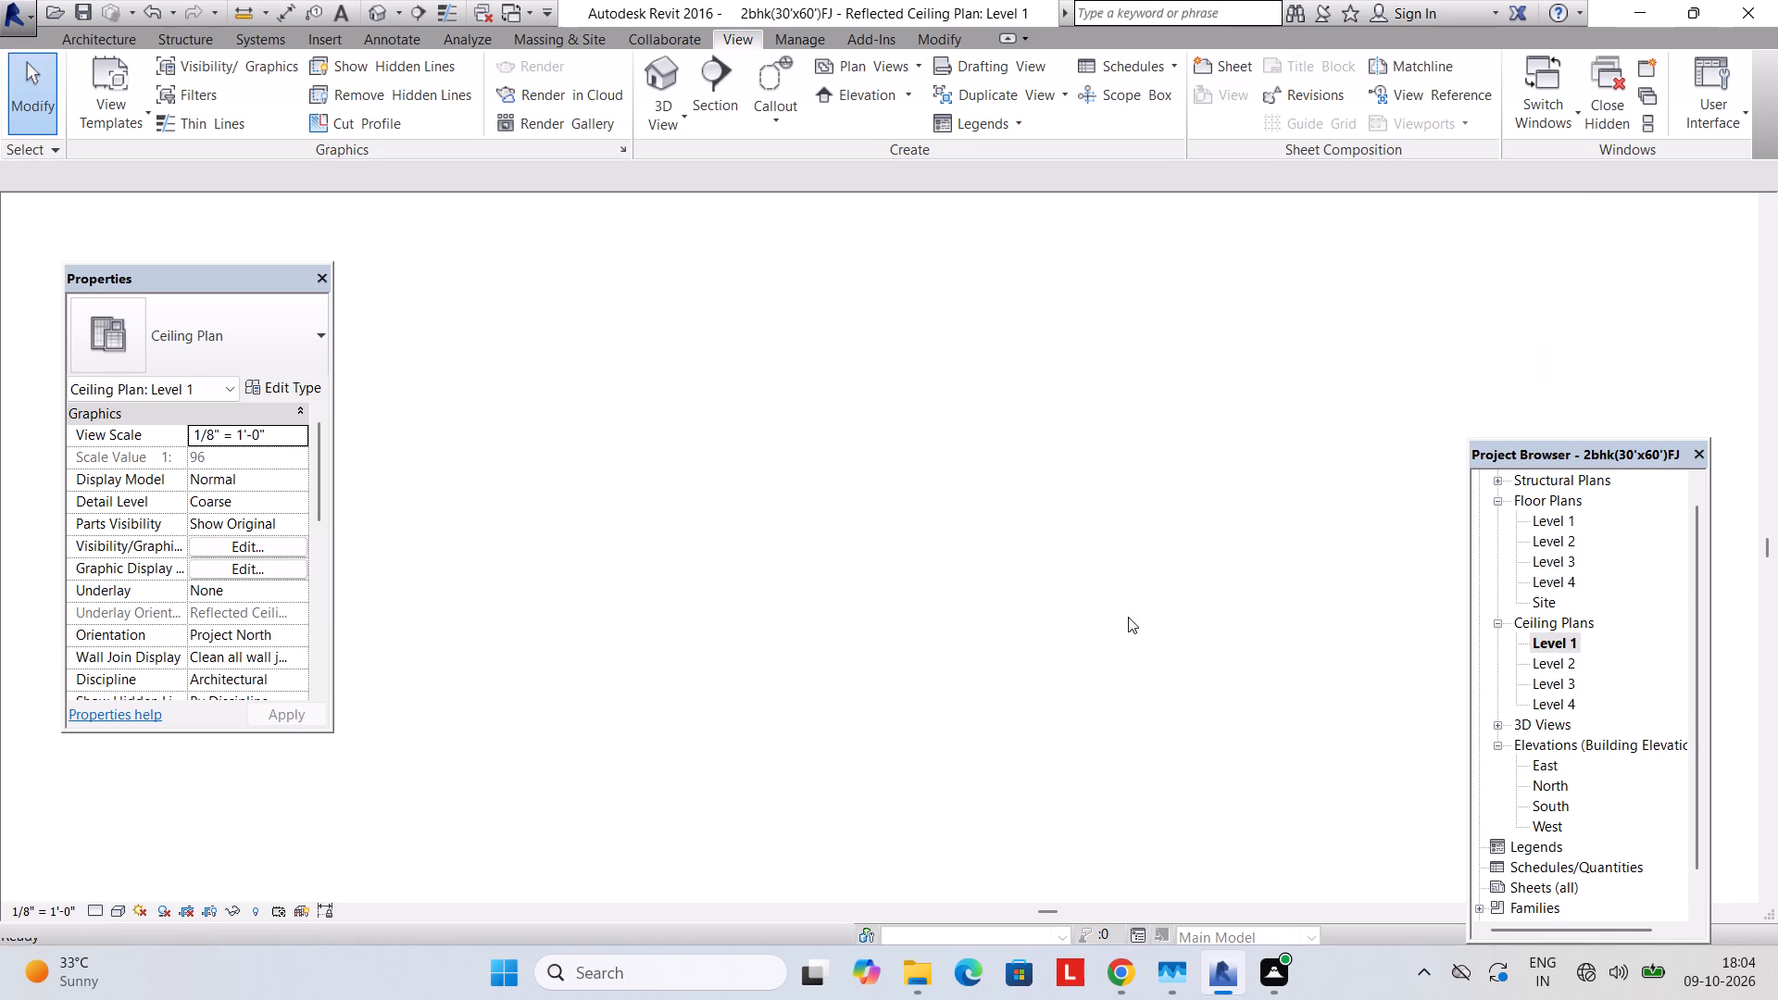
middle_click_drag(970, 547, 1030, 634)
scroll(996, 594, "down", 1)
scroll(941, 579, "up", 7)
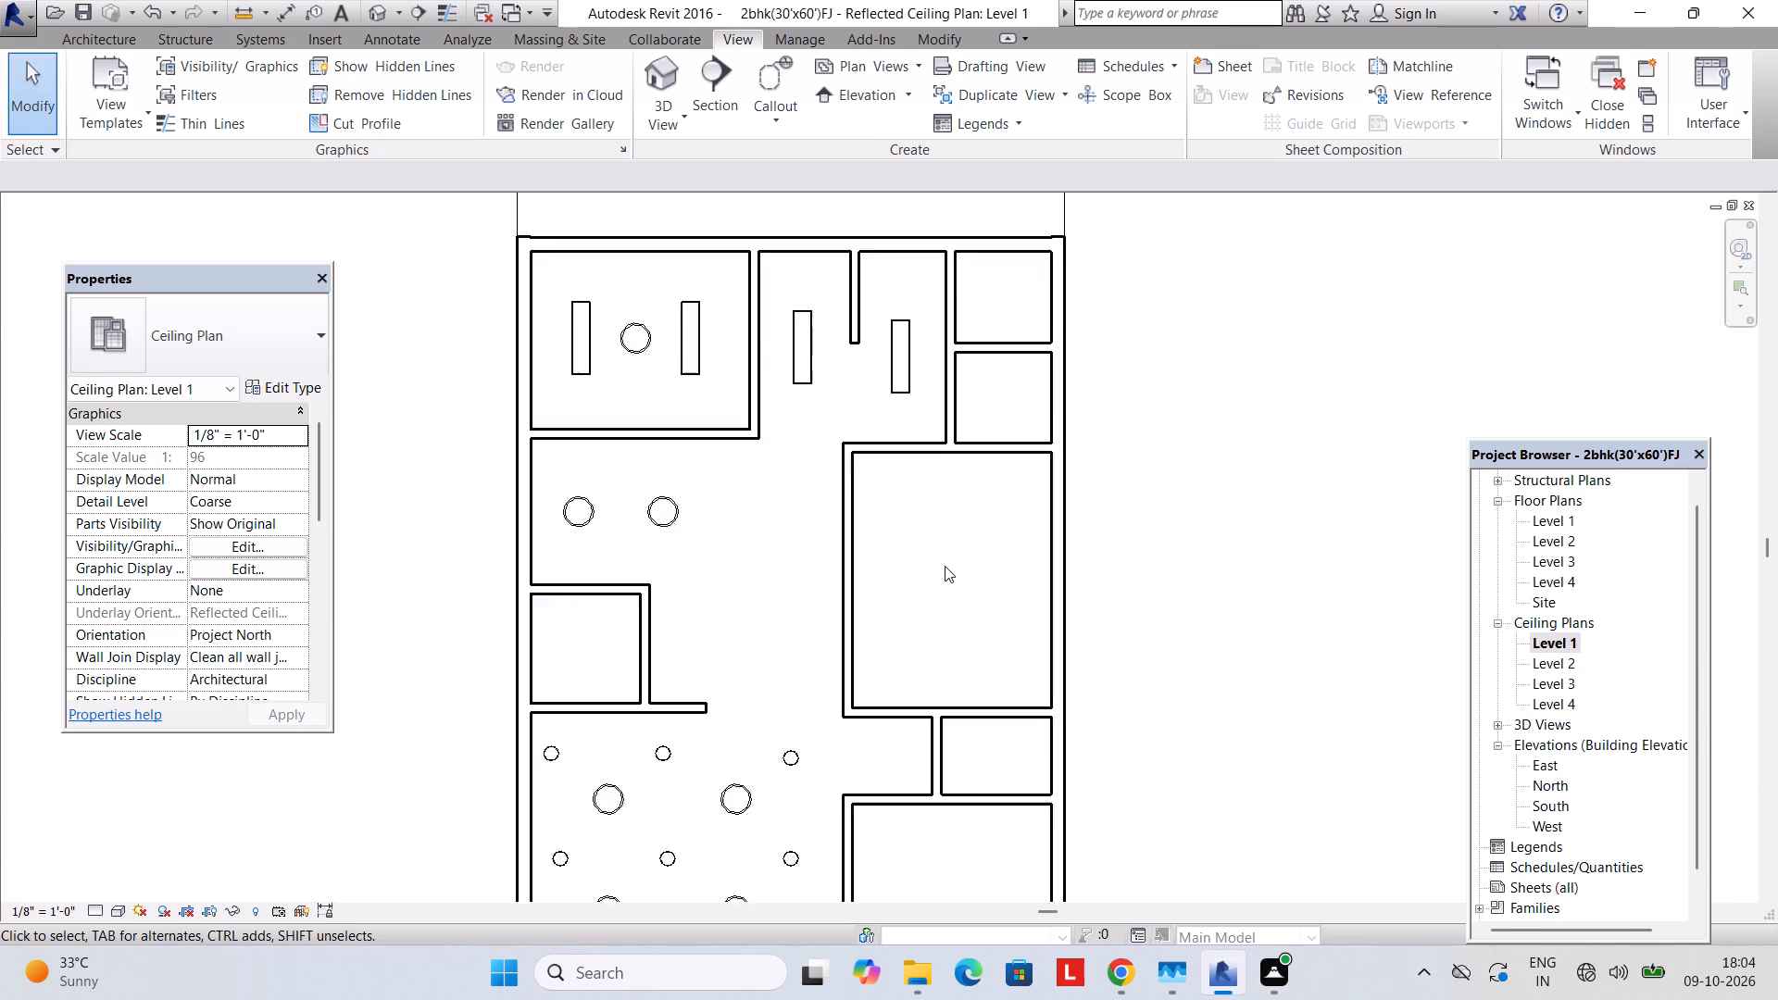
scroll(945, 566, "up", 1)
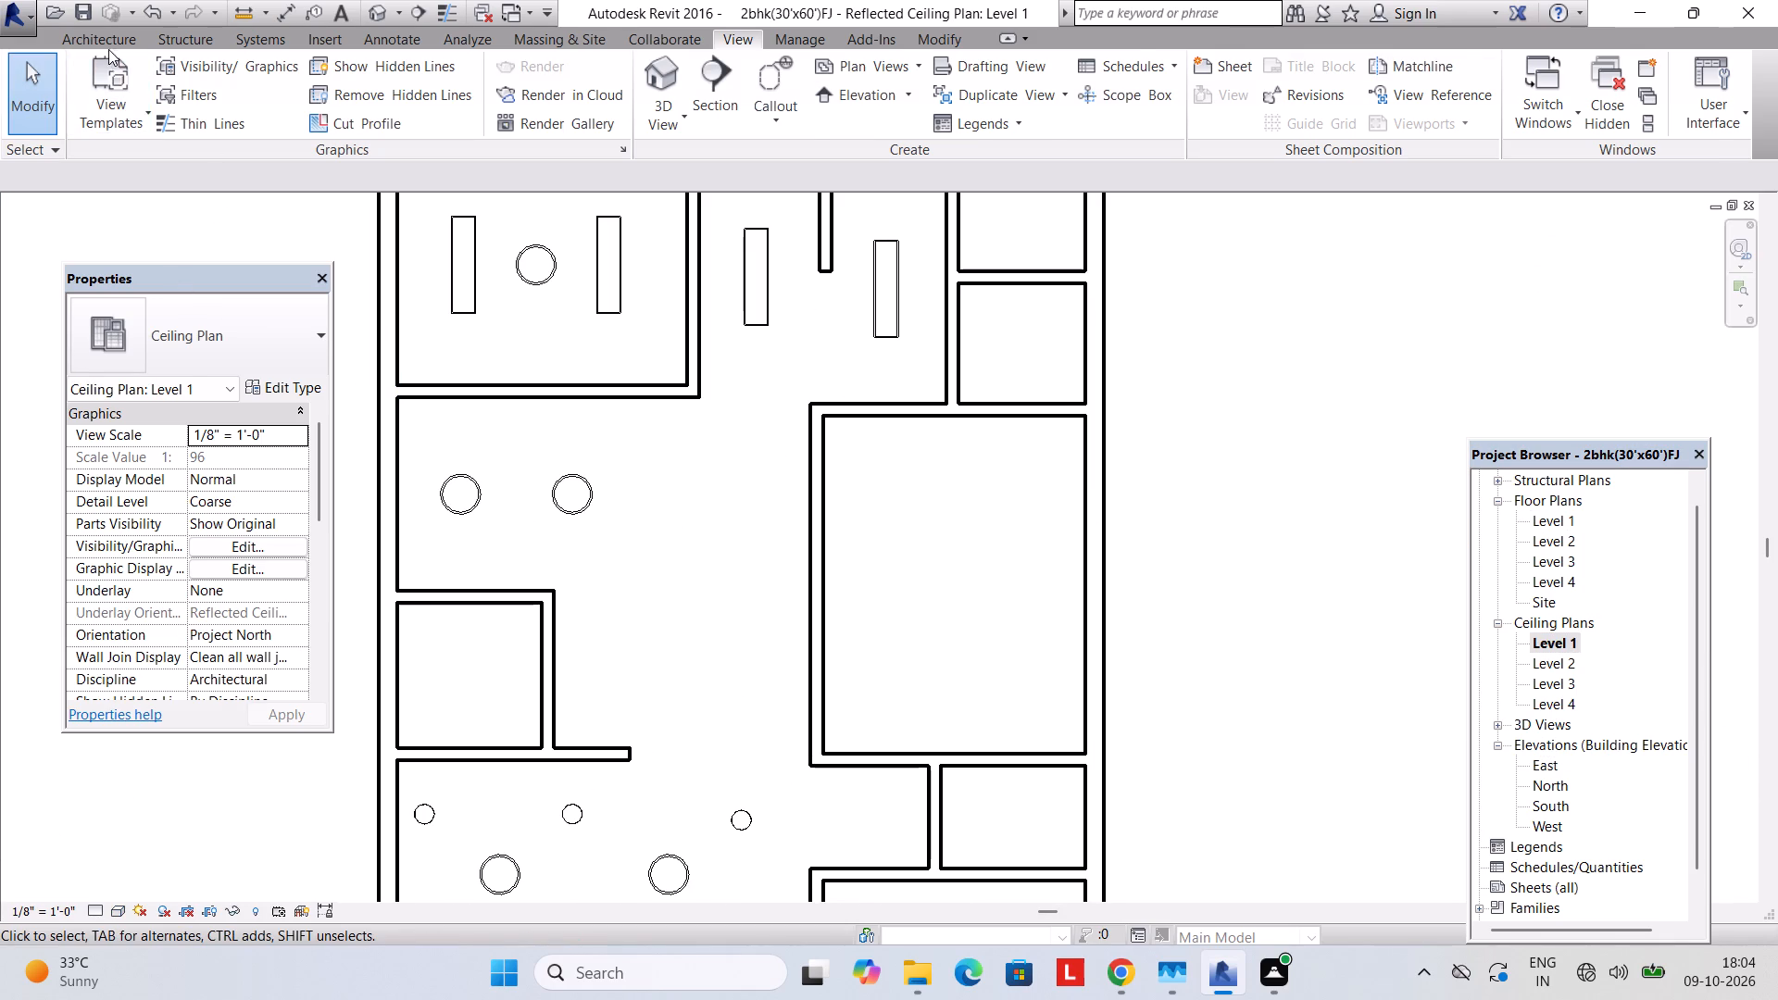
left_click(108, 44)
left_click(480, 94)
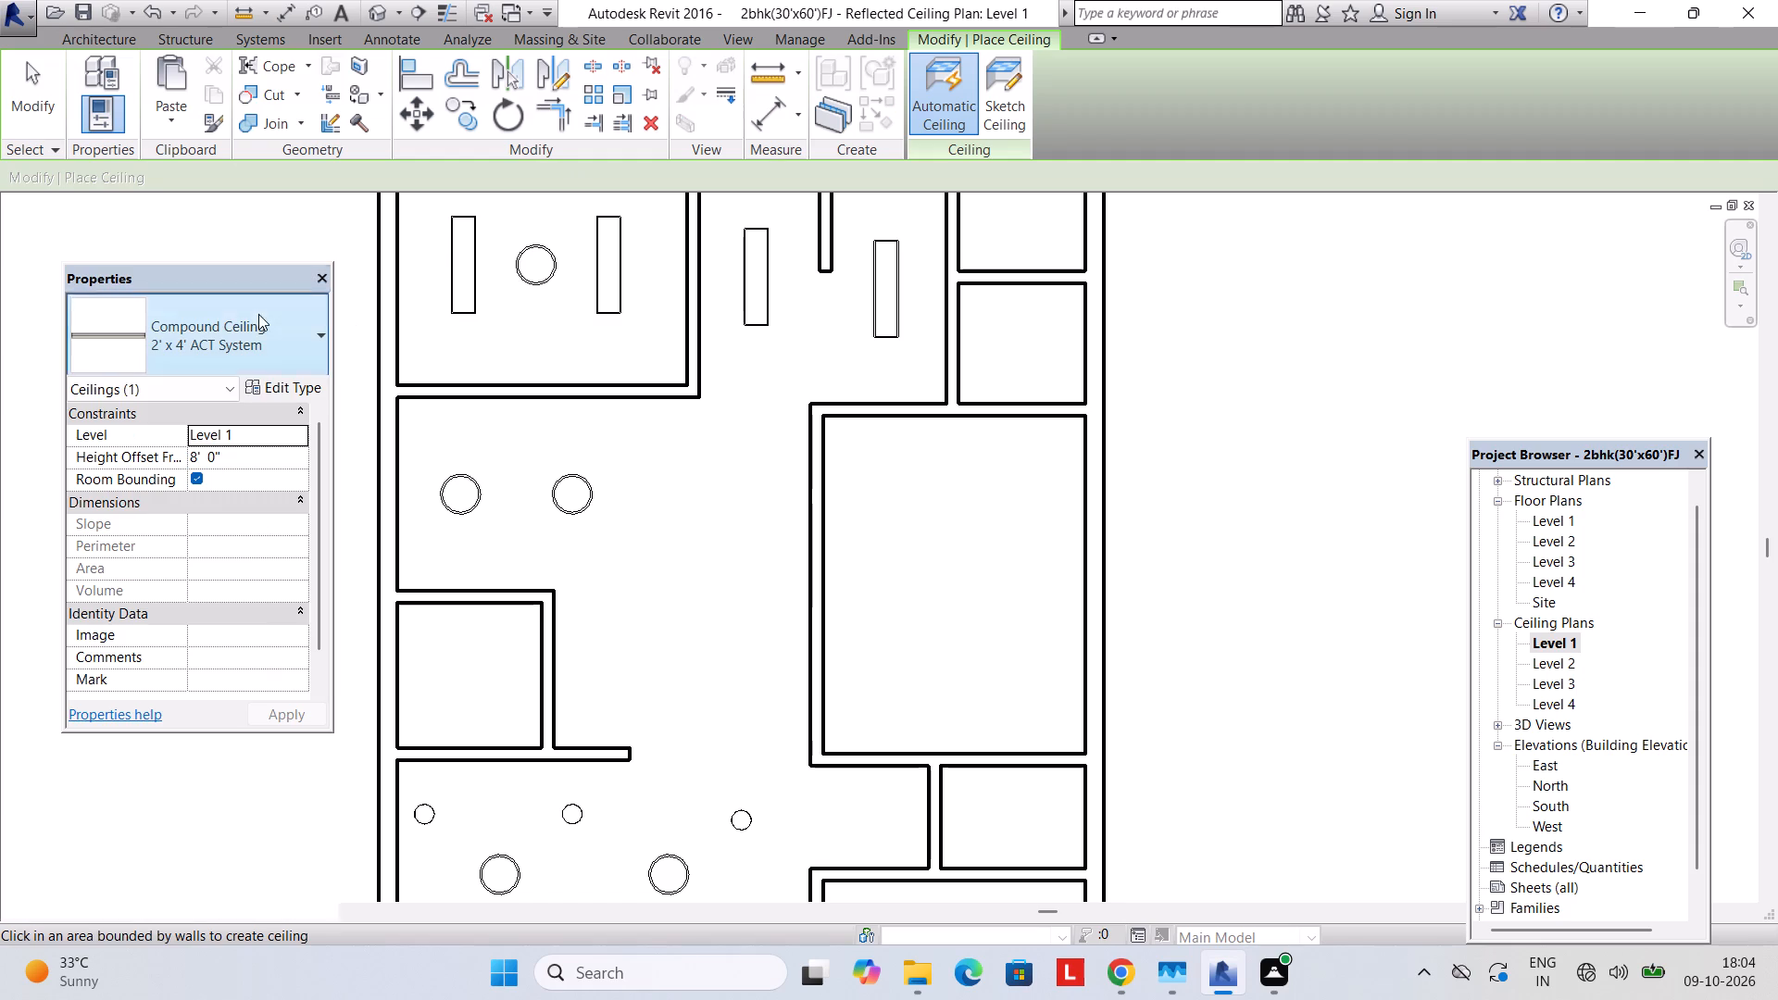
left_click(258, 314)
left_click(307, 354)
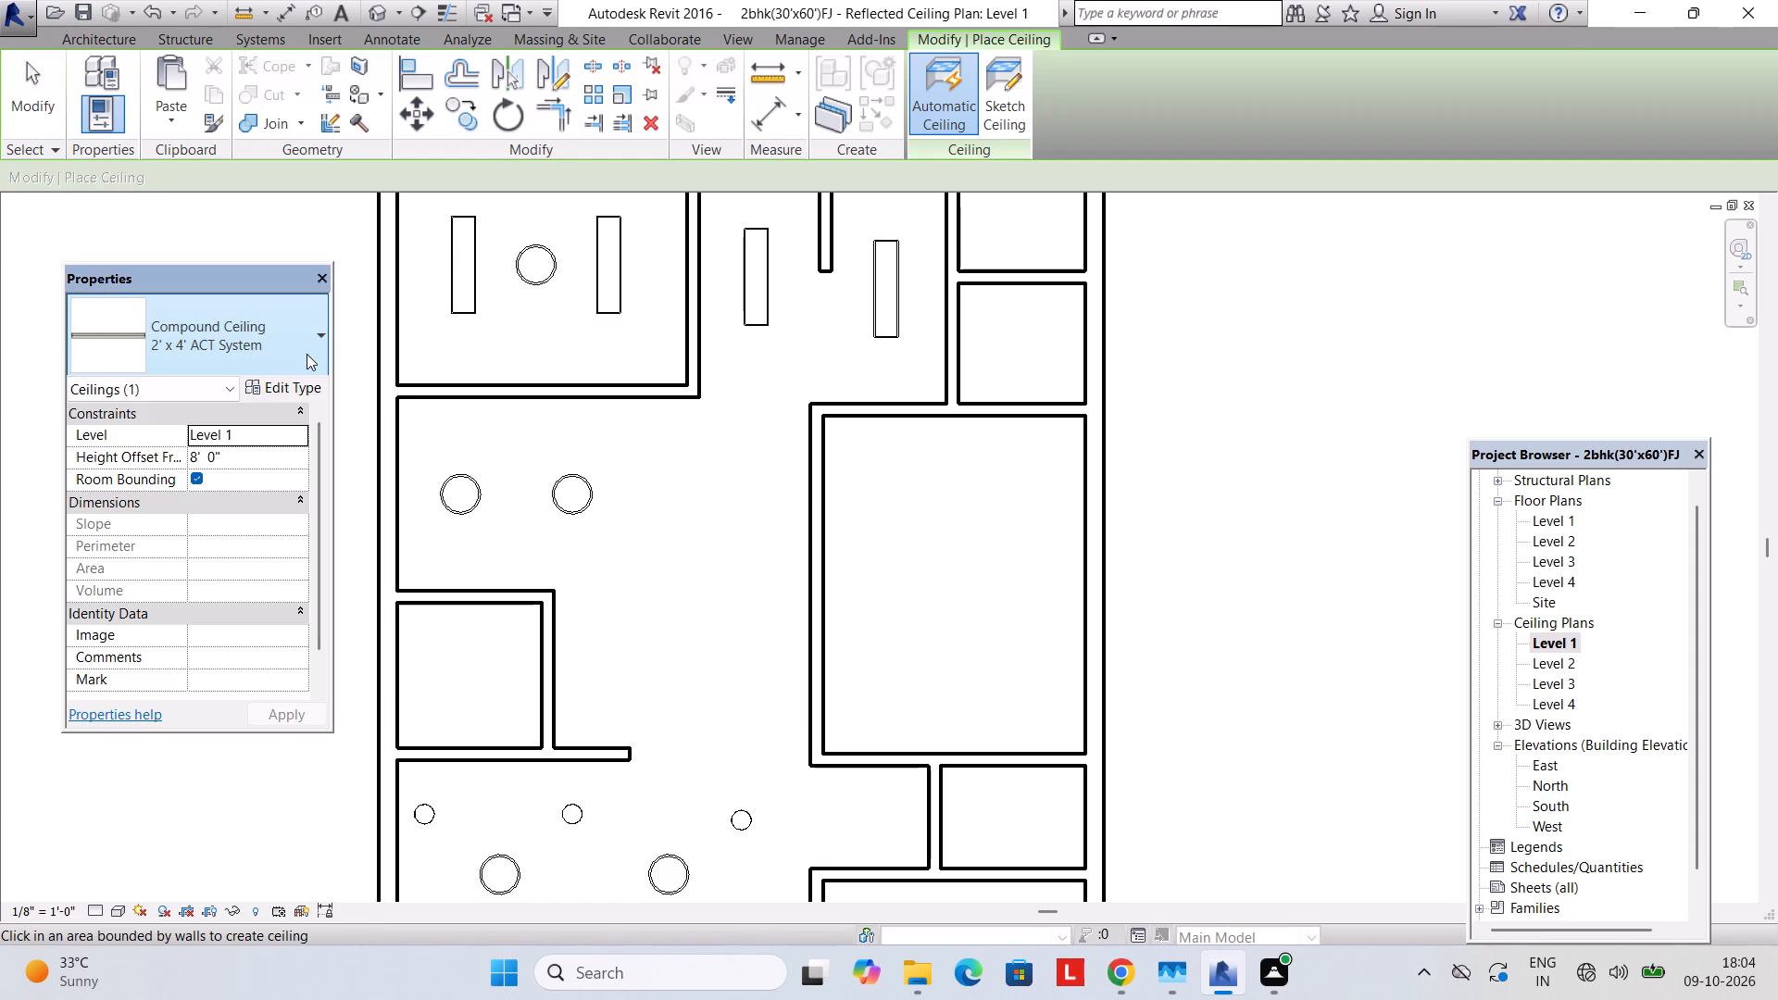
left_click(301, 384)
left_click(1041, 208)
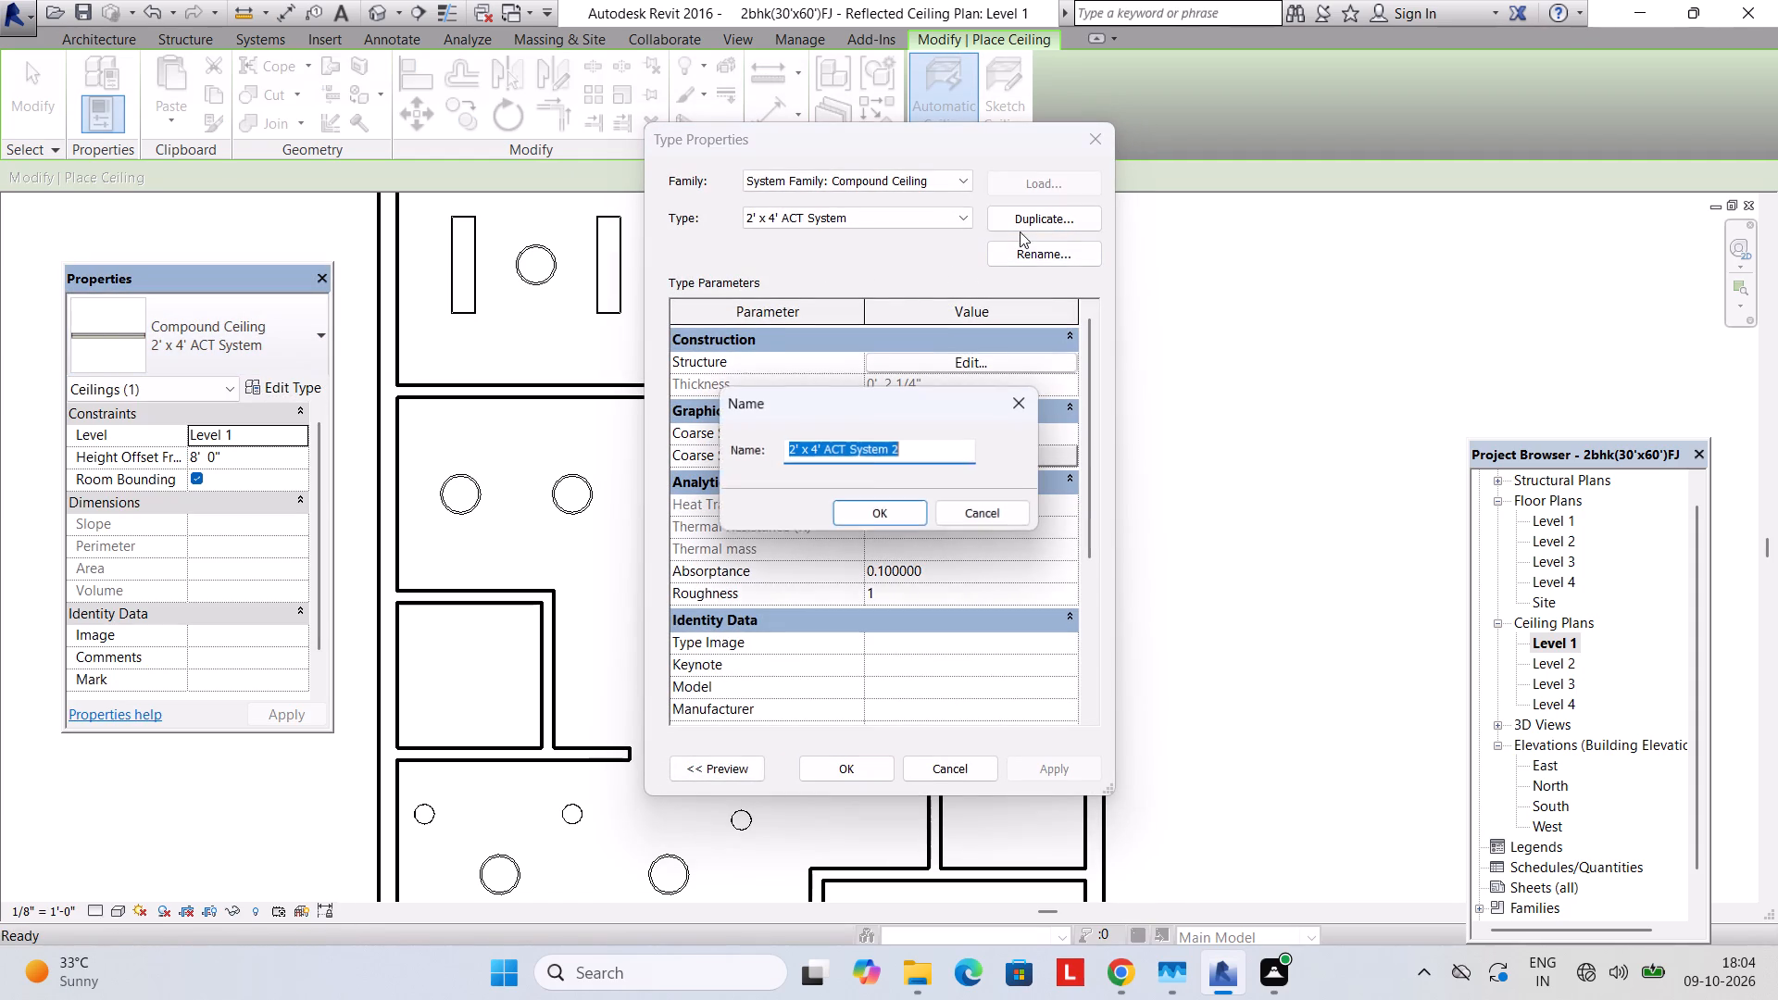
key("BackSpace")
key("backslash")
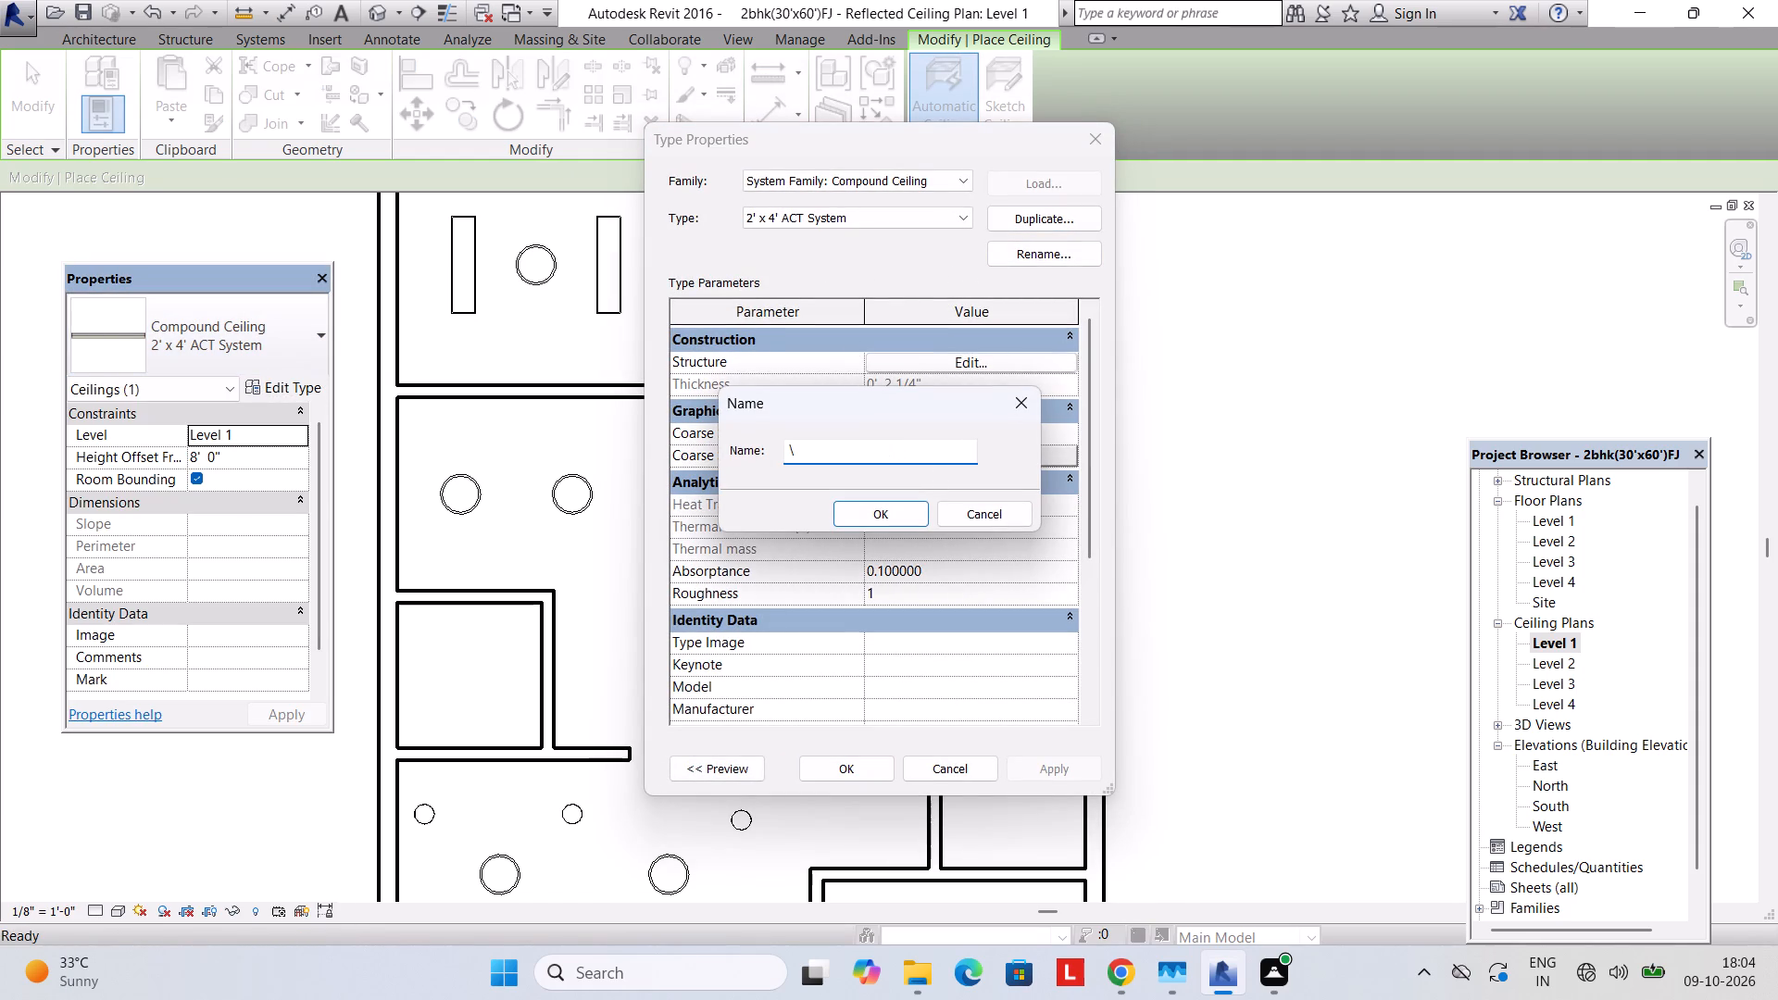
key("BackSpace")
key("backslash")
key("BackSpace")
key("backslash")
key("BackSpace")
key("BackSpace")
type("design")
key("Return")
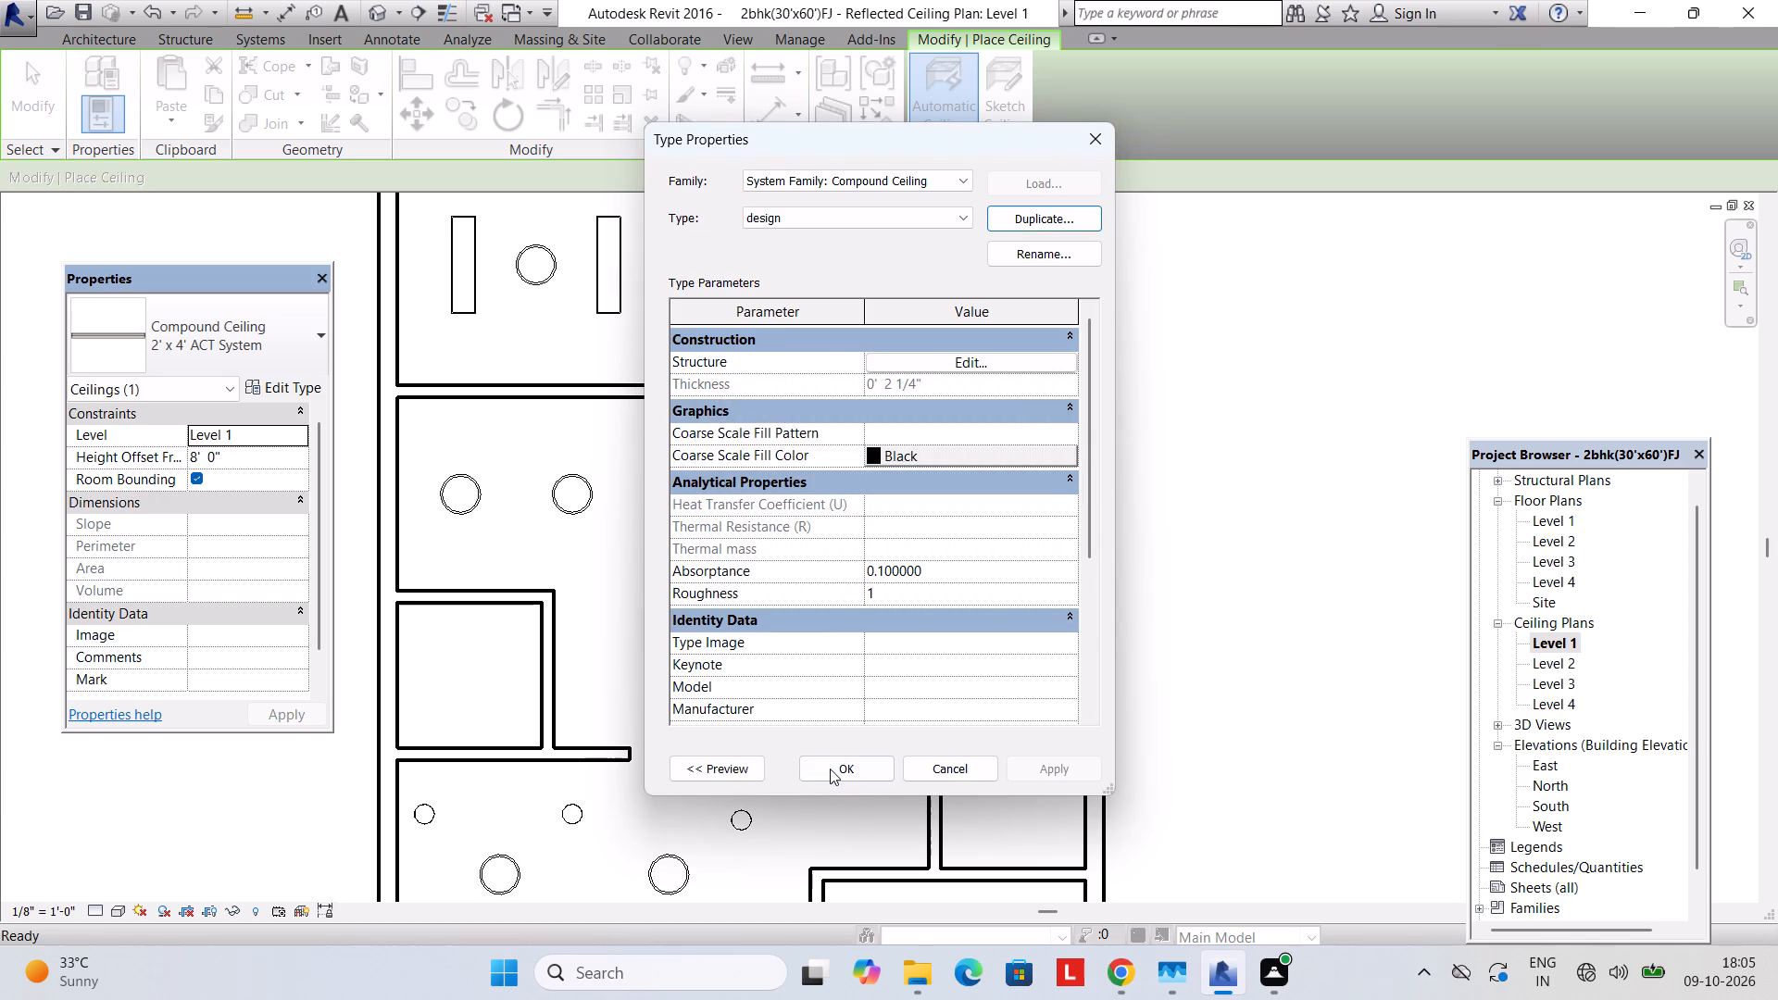
left_click(831, 767)
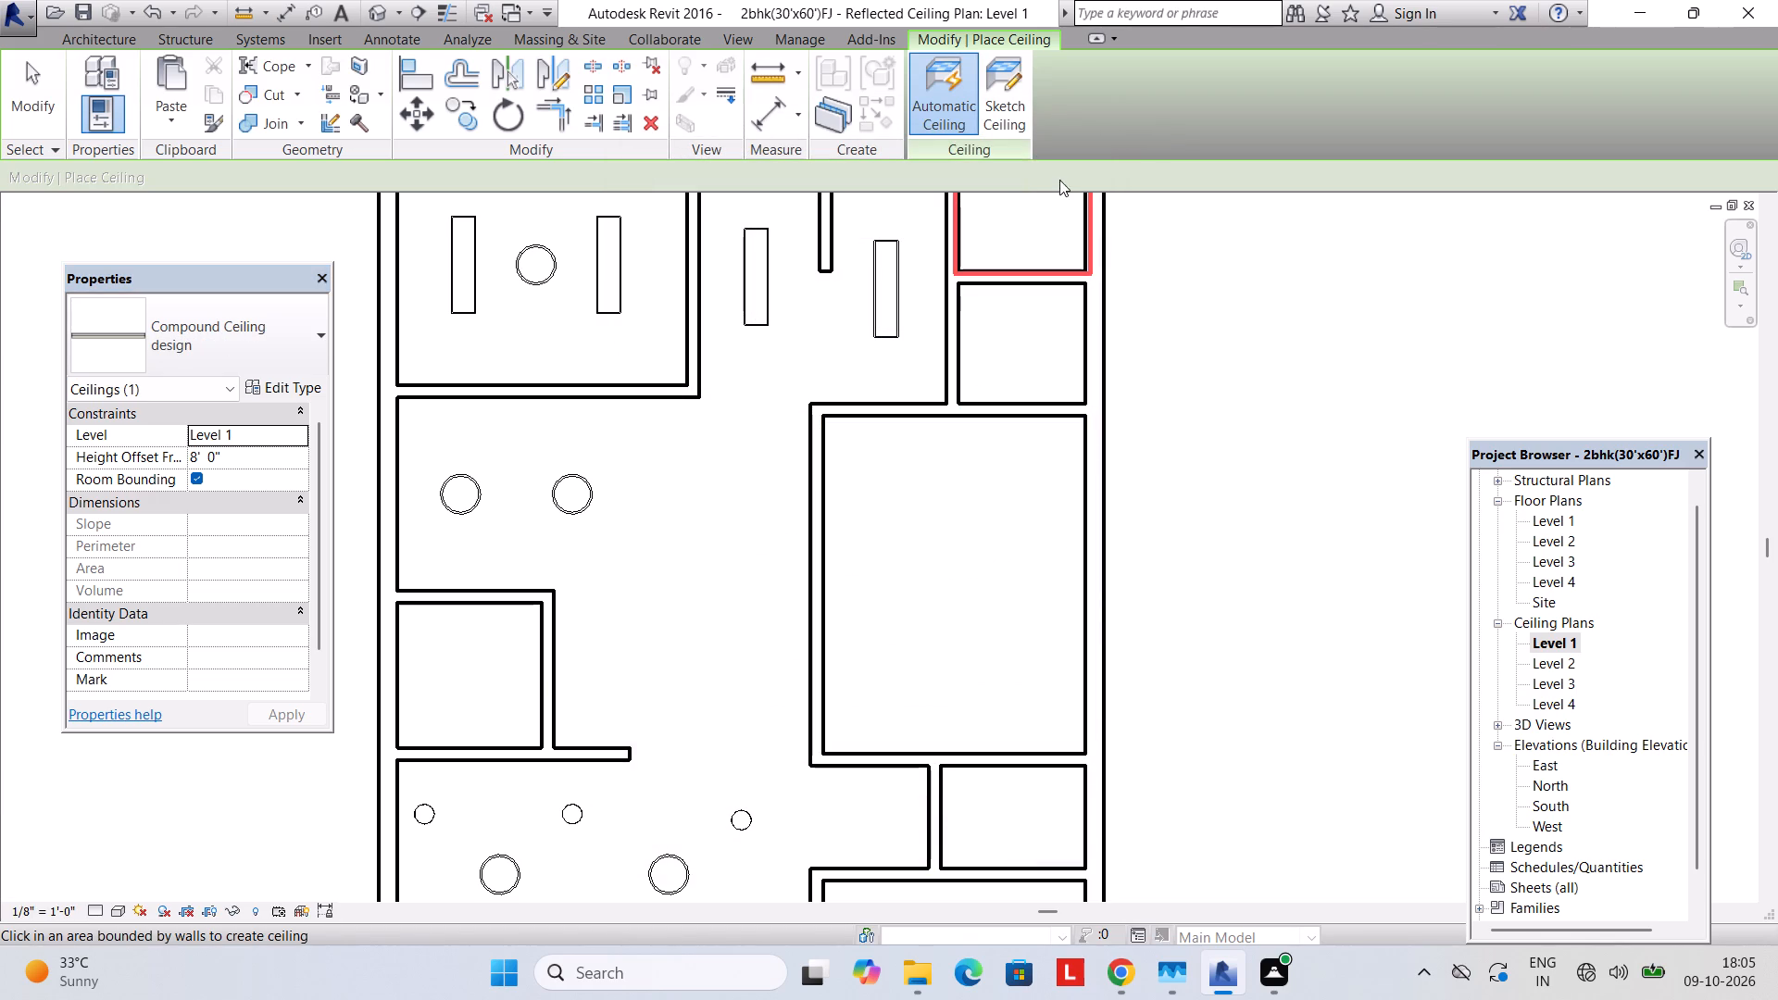
Sketch a rectangular ceiling boundary 7'-6" wide by 10'-0" long inside the larger bedroom.
left_click(1002, 131)
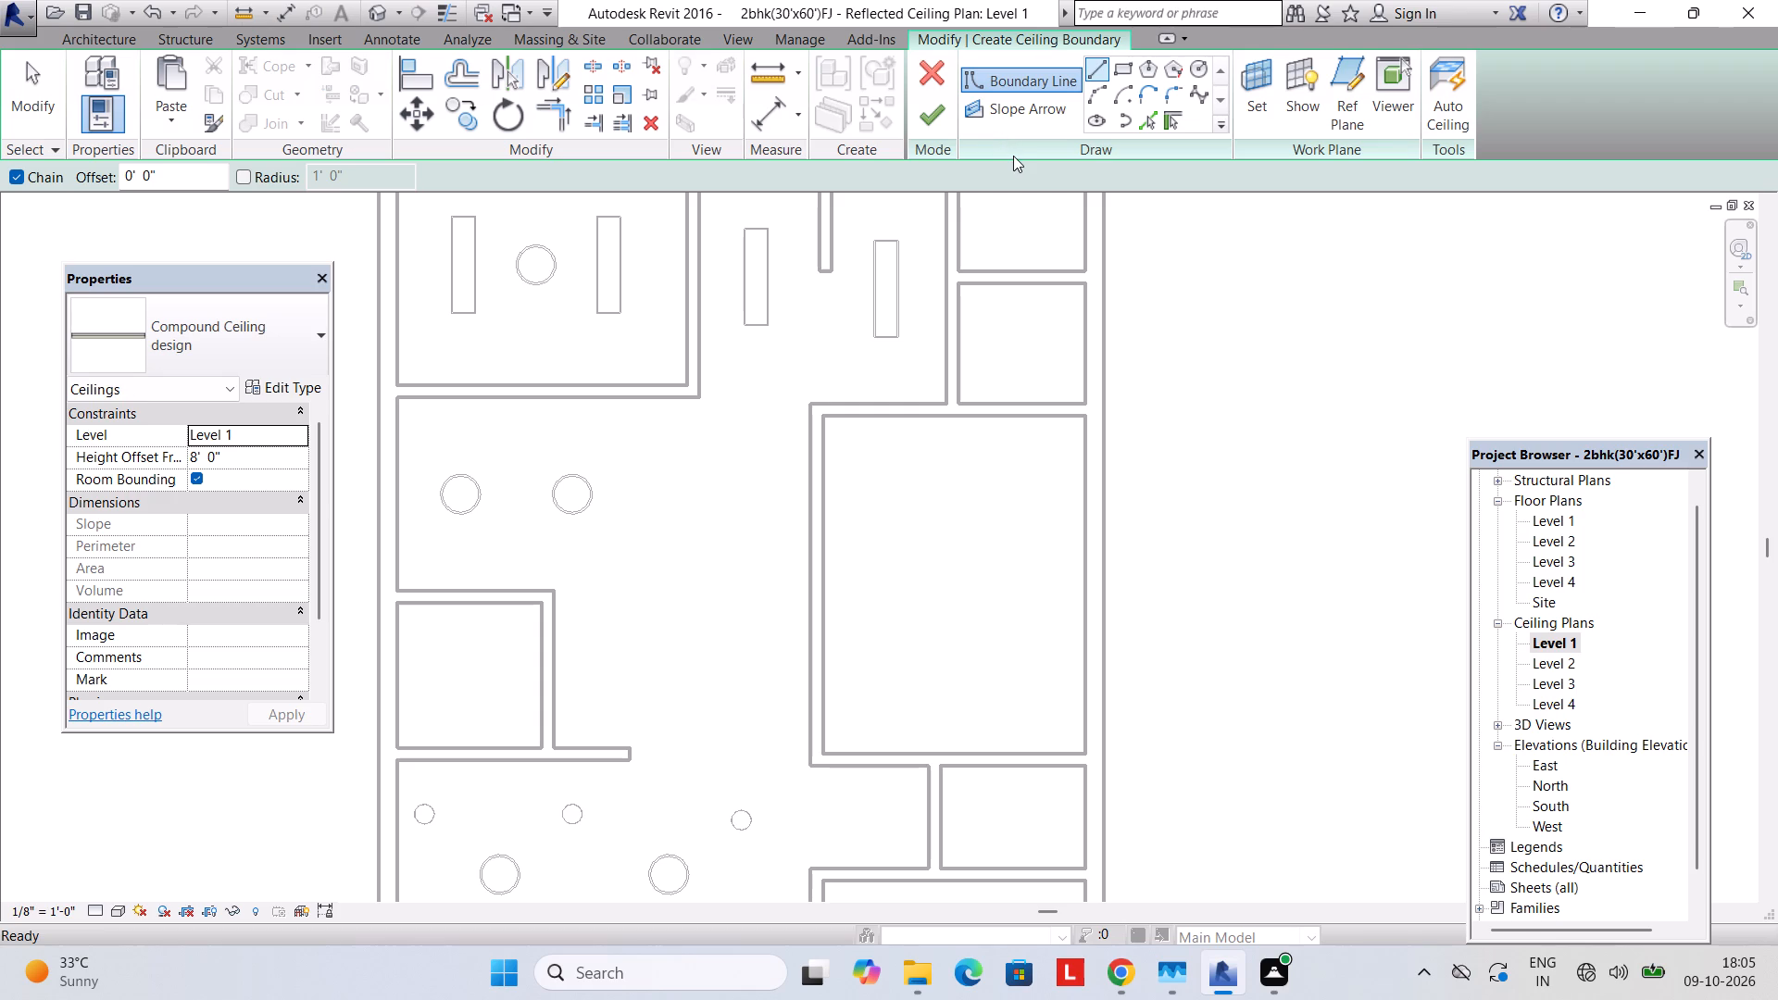
left_click(1116, 77)
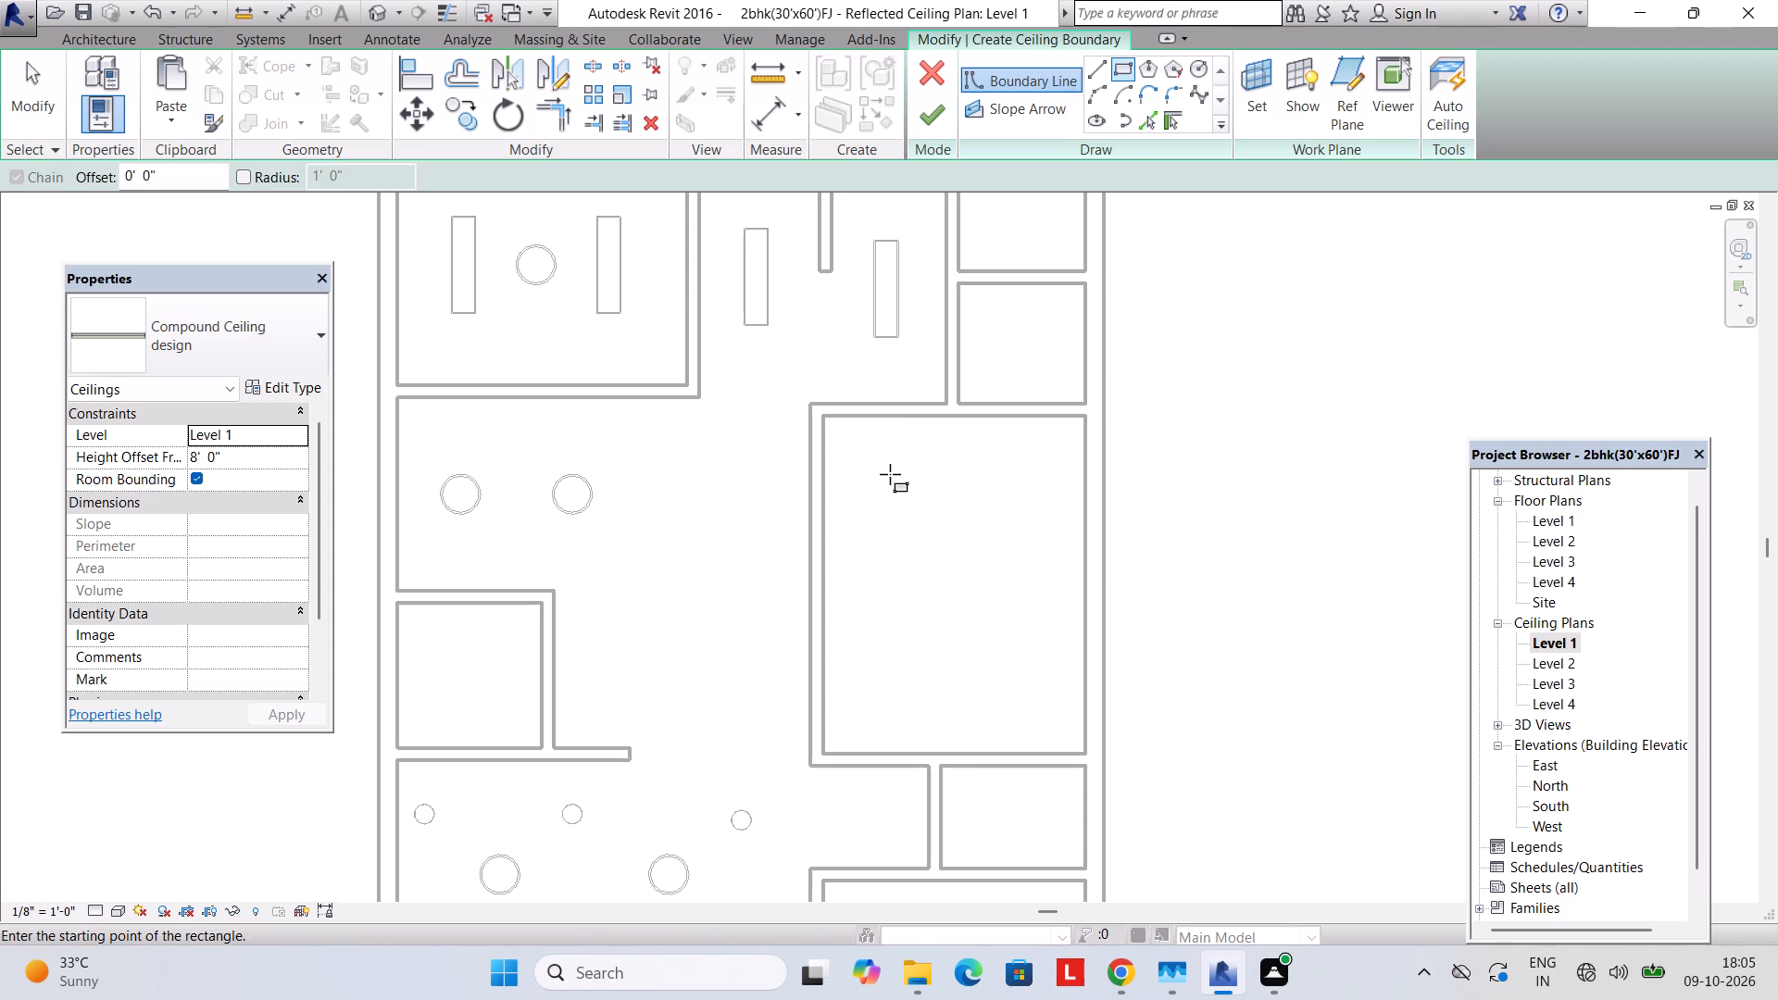
left_click(882, 472)
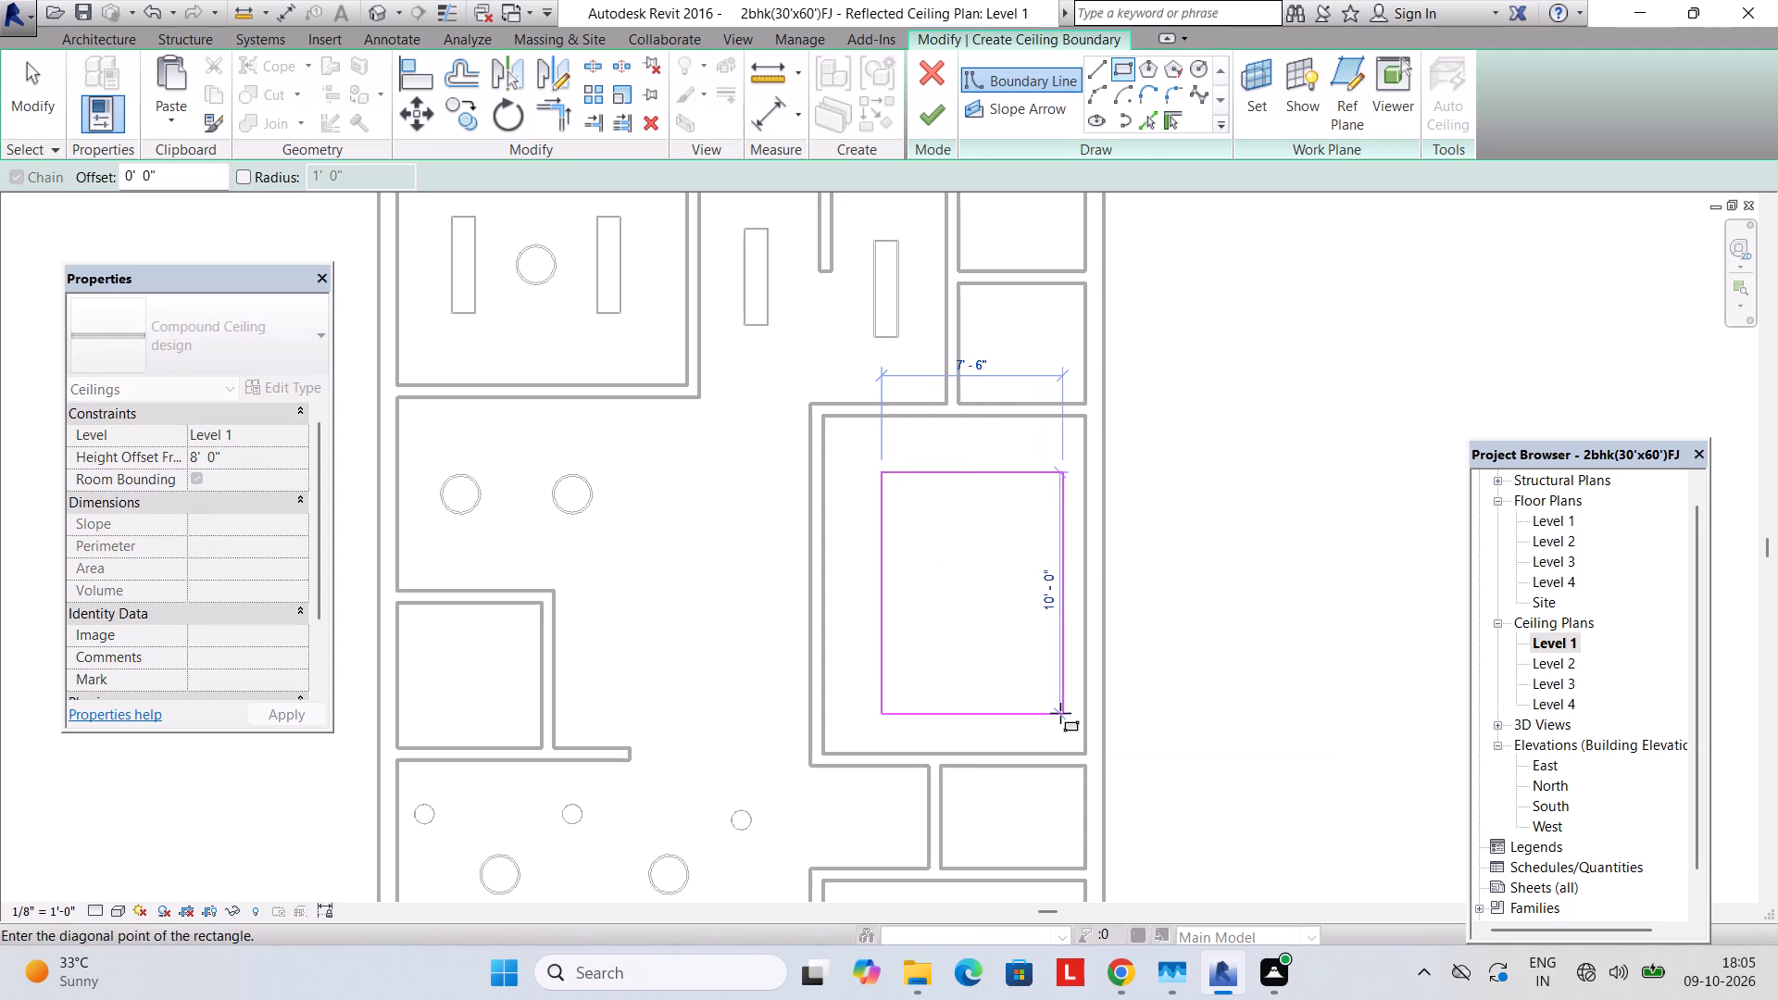
left_click(1060, 713)
key("Escape")
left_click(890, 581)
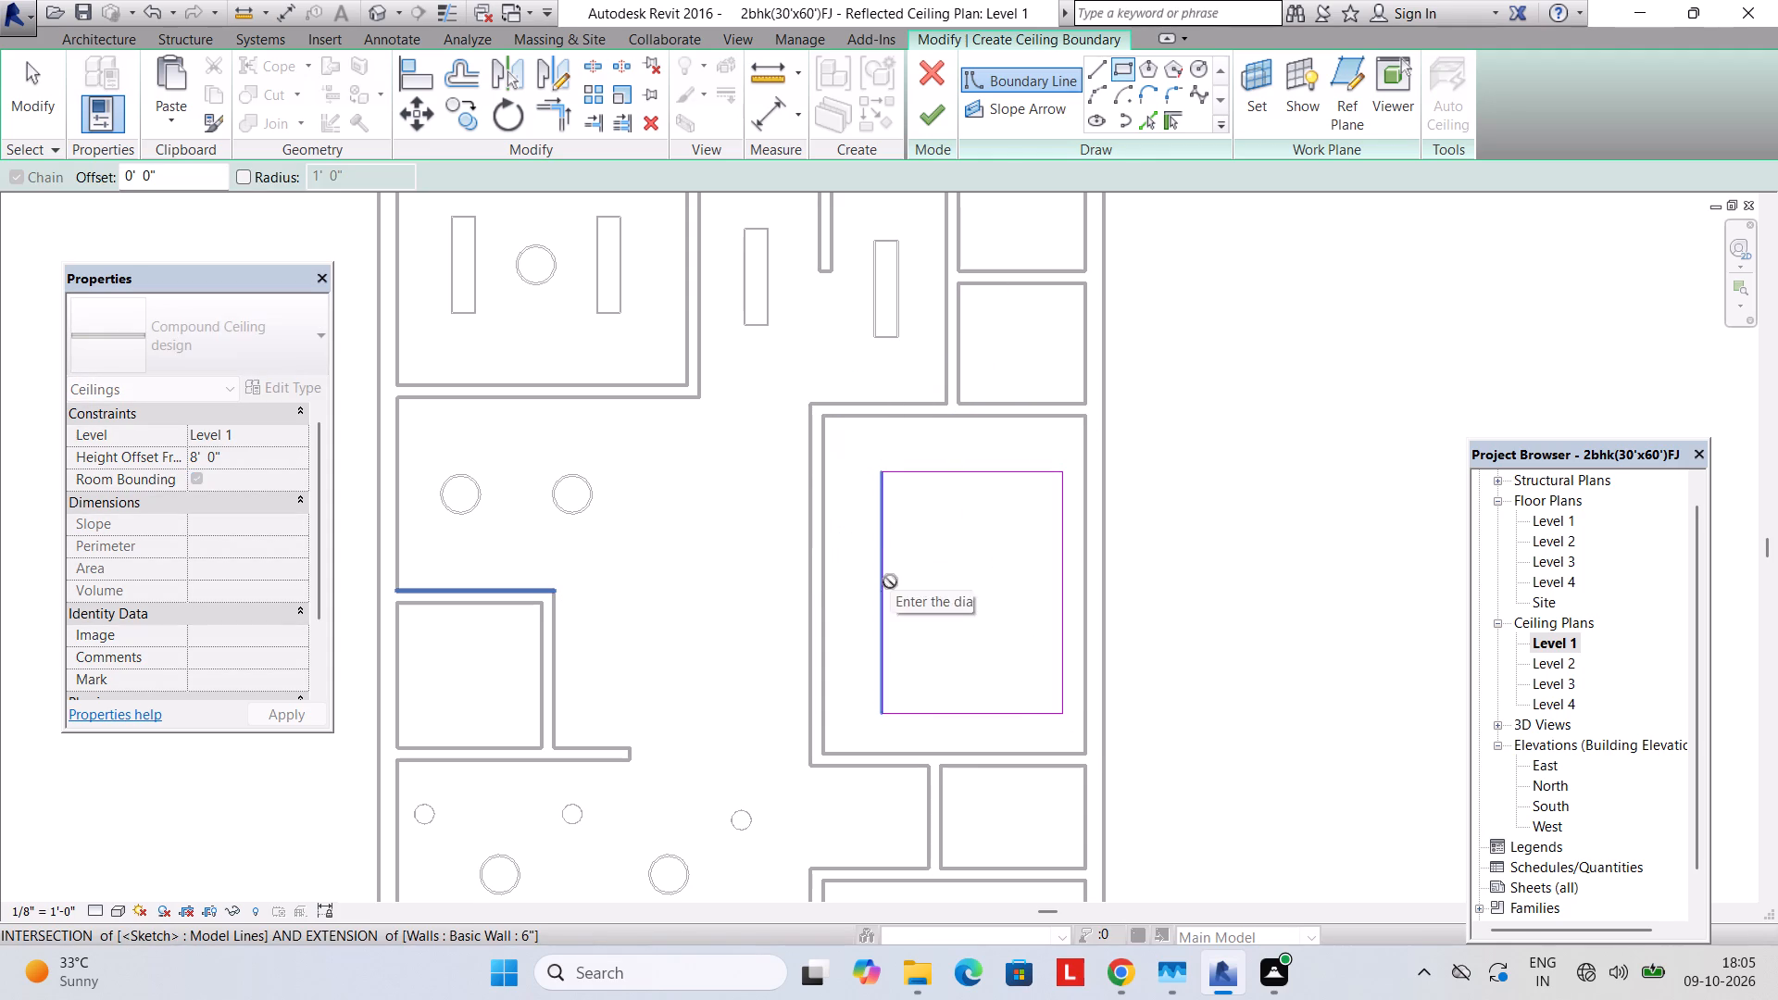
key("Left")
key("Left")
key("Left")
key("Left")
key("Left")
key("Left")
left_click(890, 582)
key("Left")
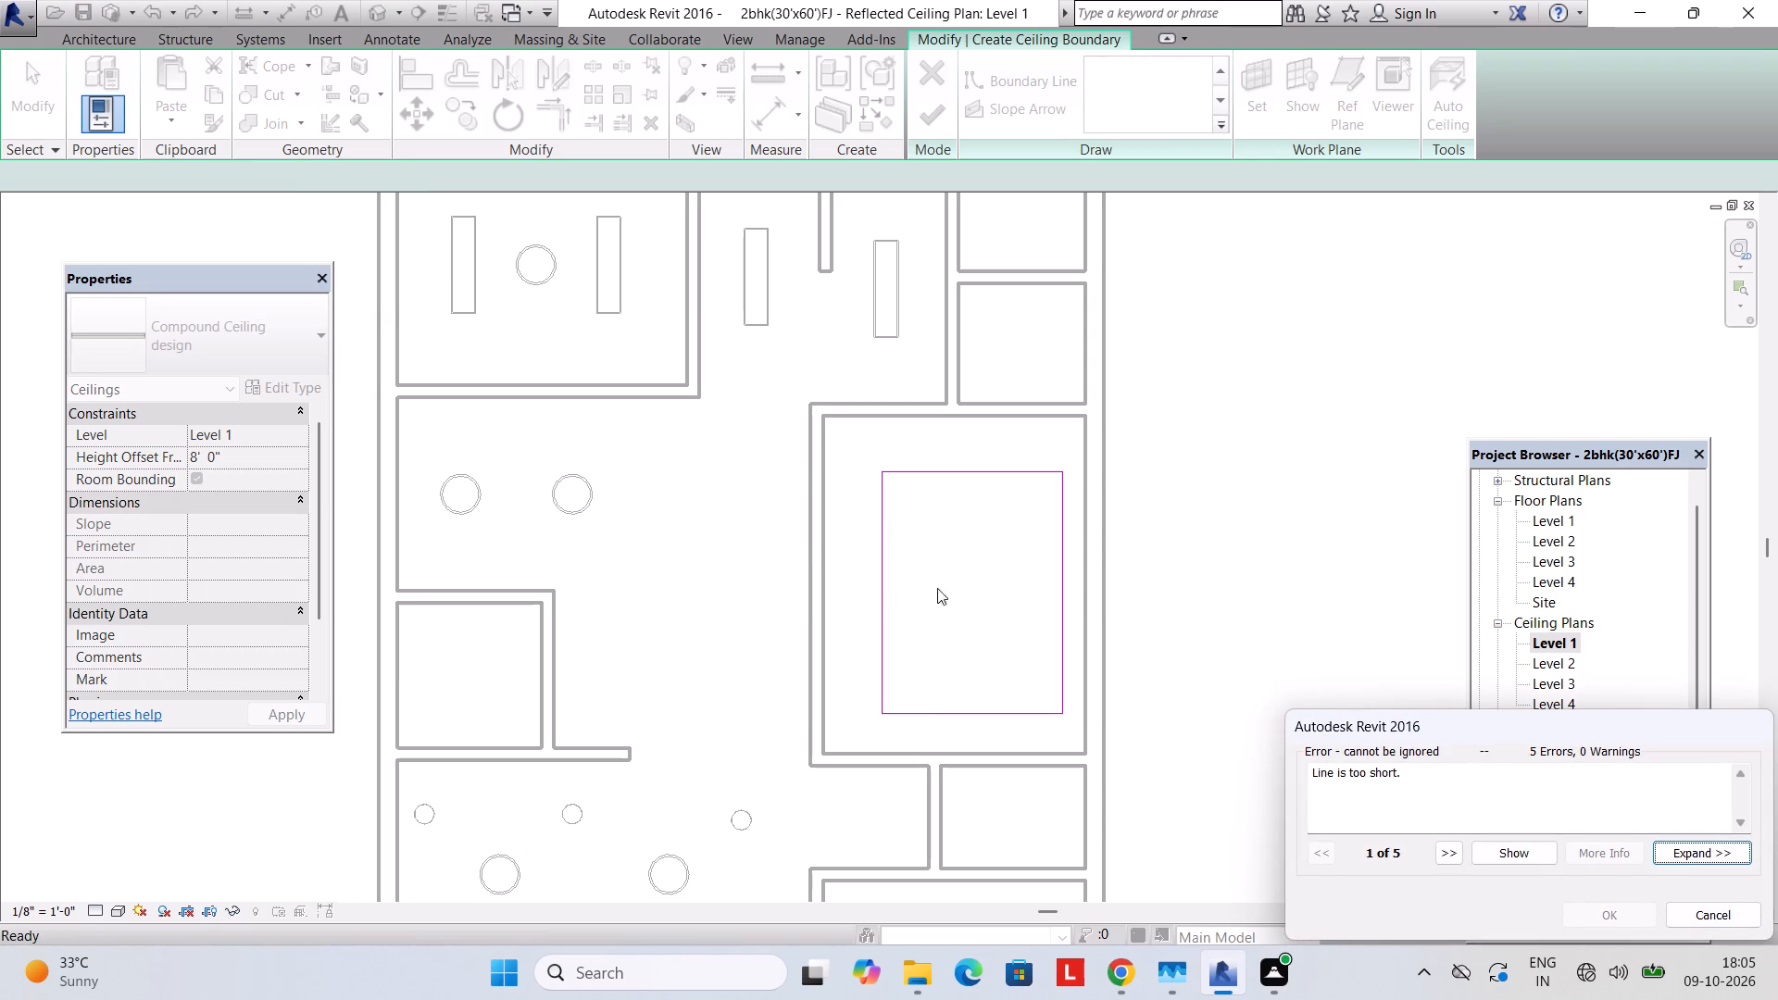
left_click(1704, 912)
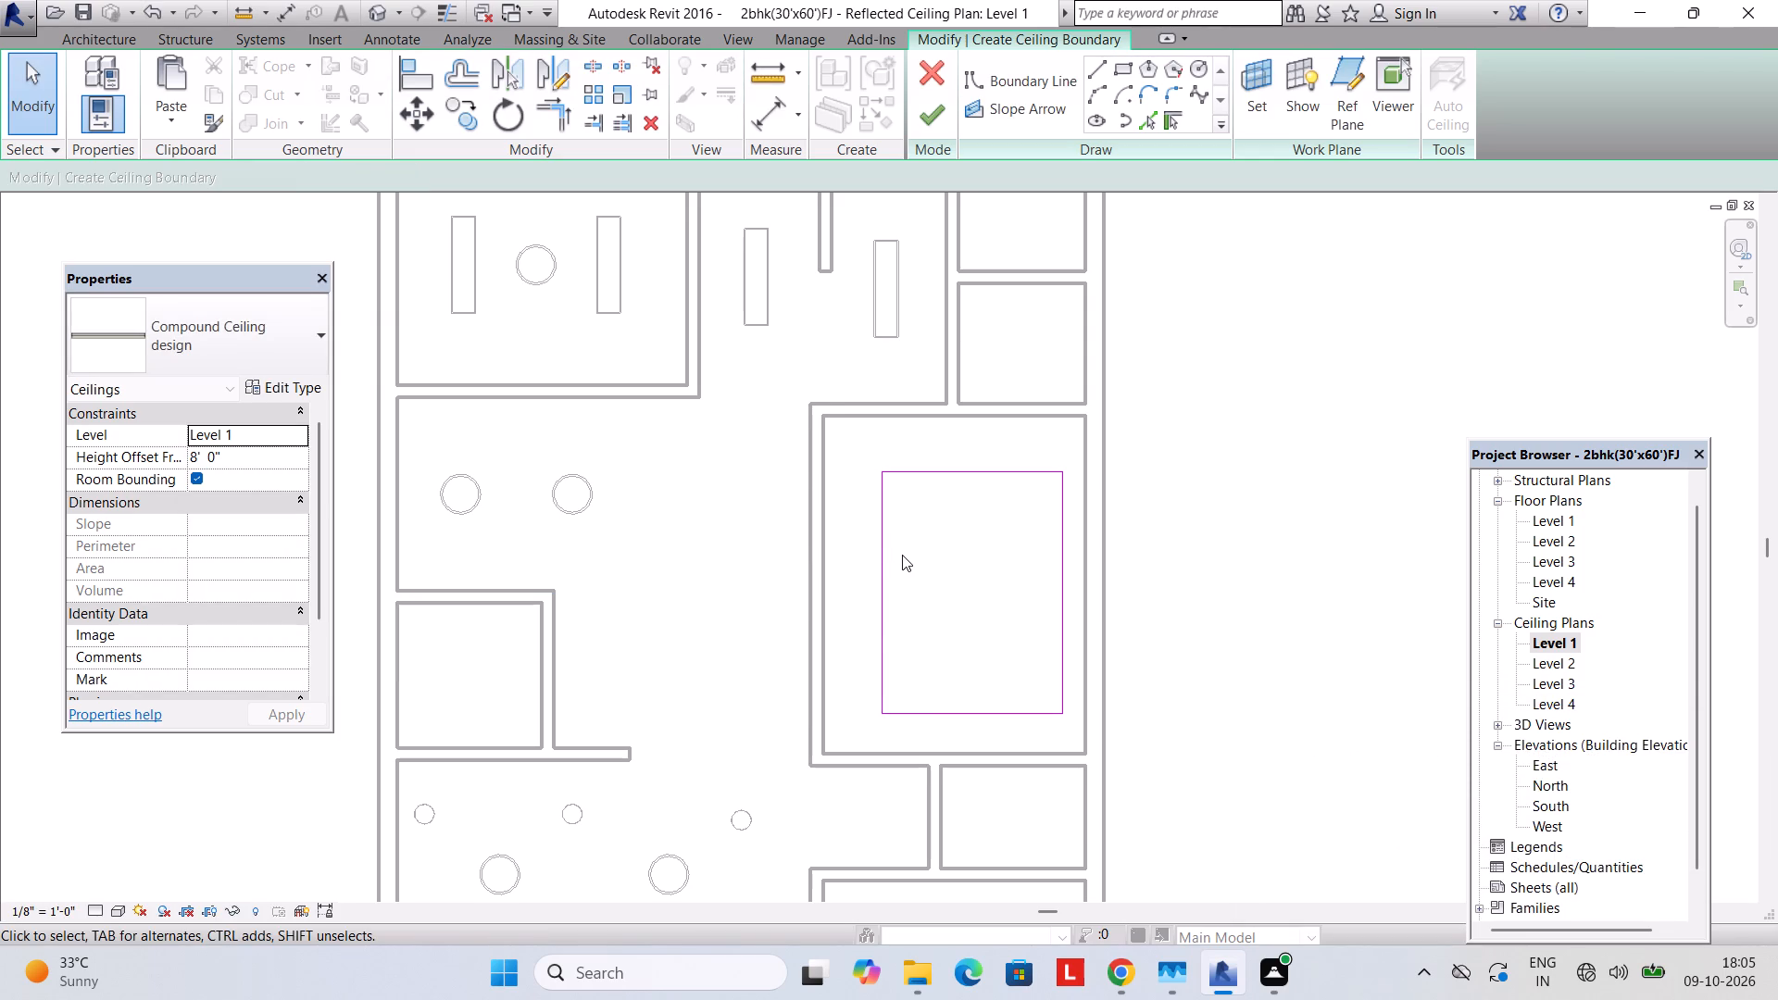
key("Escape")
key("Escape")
Nudge the ceiling boundary's left edge three increments outwards, widening the rectangle to 8'-0".
left_click(886, 562)
key("Left")
key("Left")
key("Left")
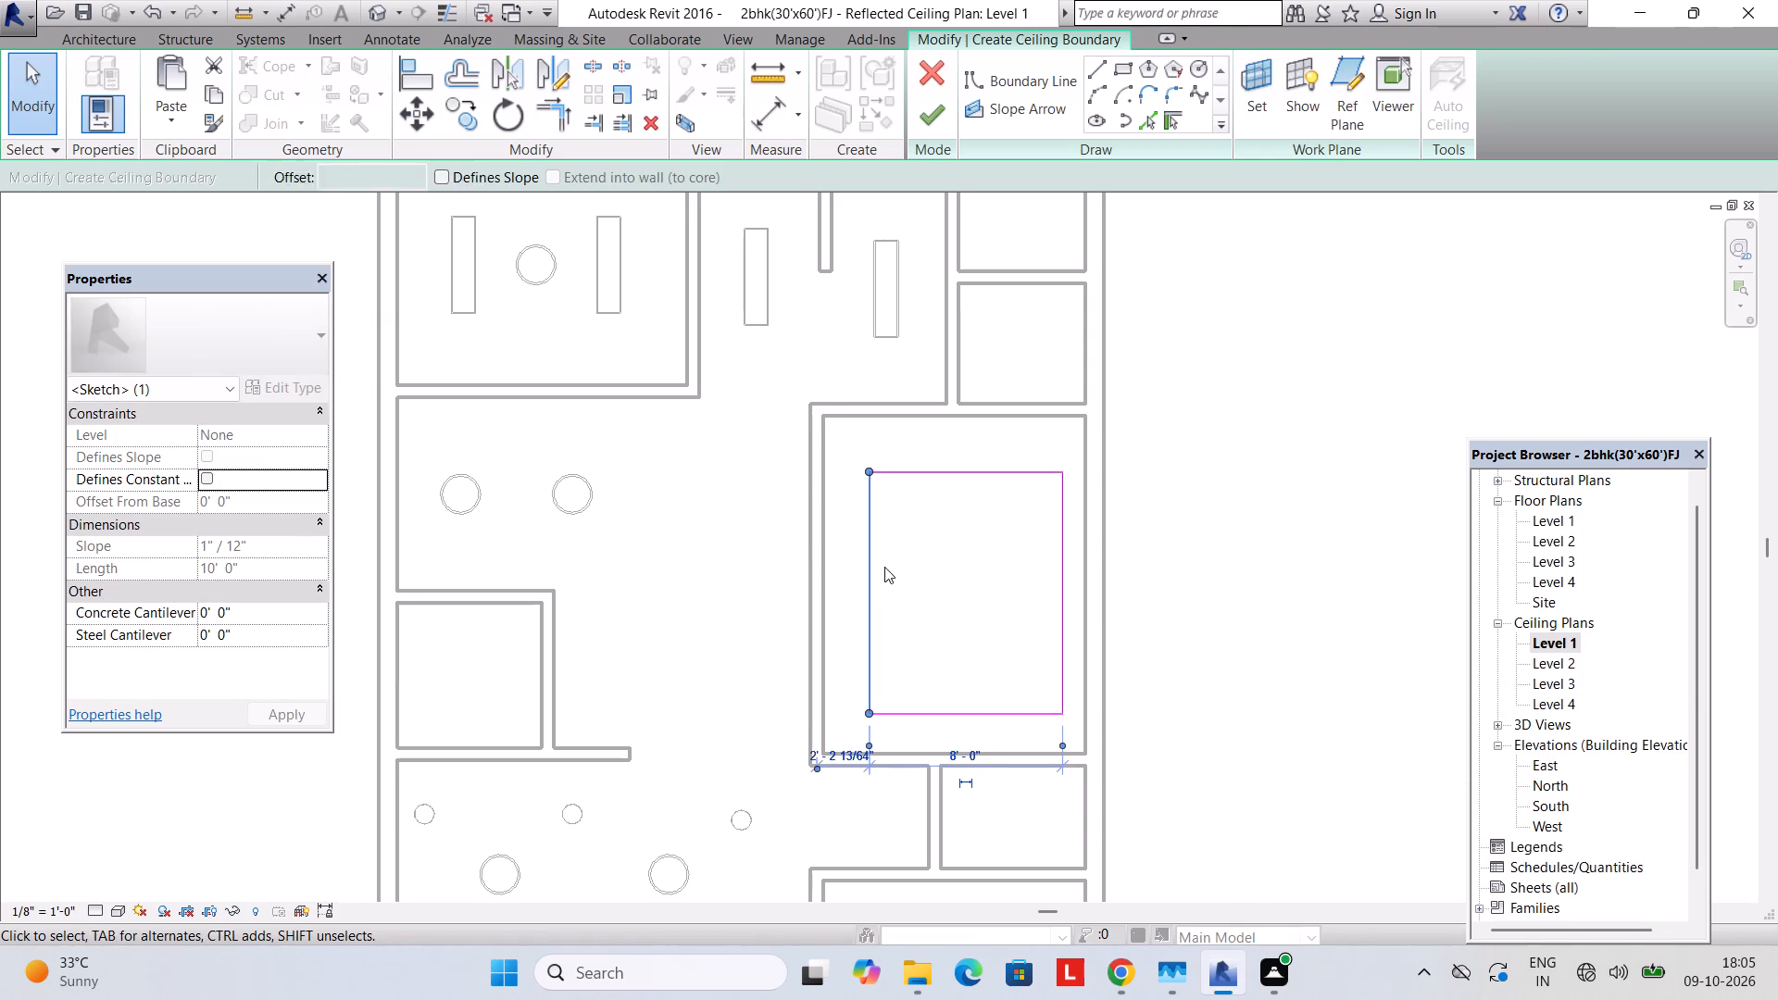
Nudge the left, top and bottom edges of the ceiling boundary outwards to make it 8'-6" wide by 11'-0" long.
key("Left")
left_click(927, 470)
key("Up")
key("Up")
key("Up")
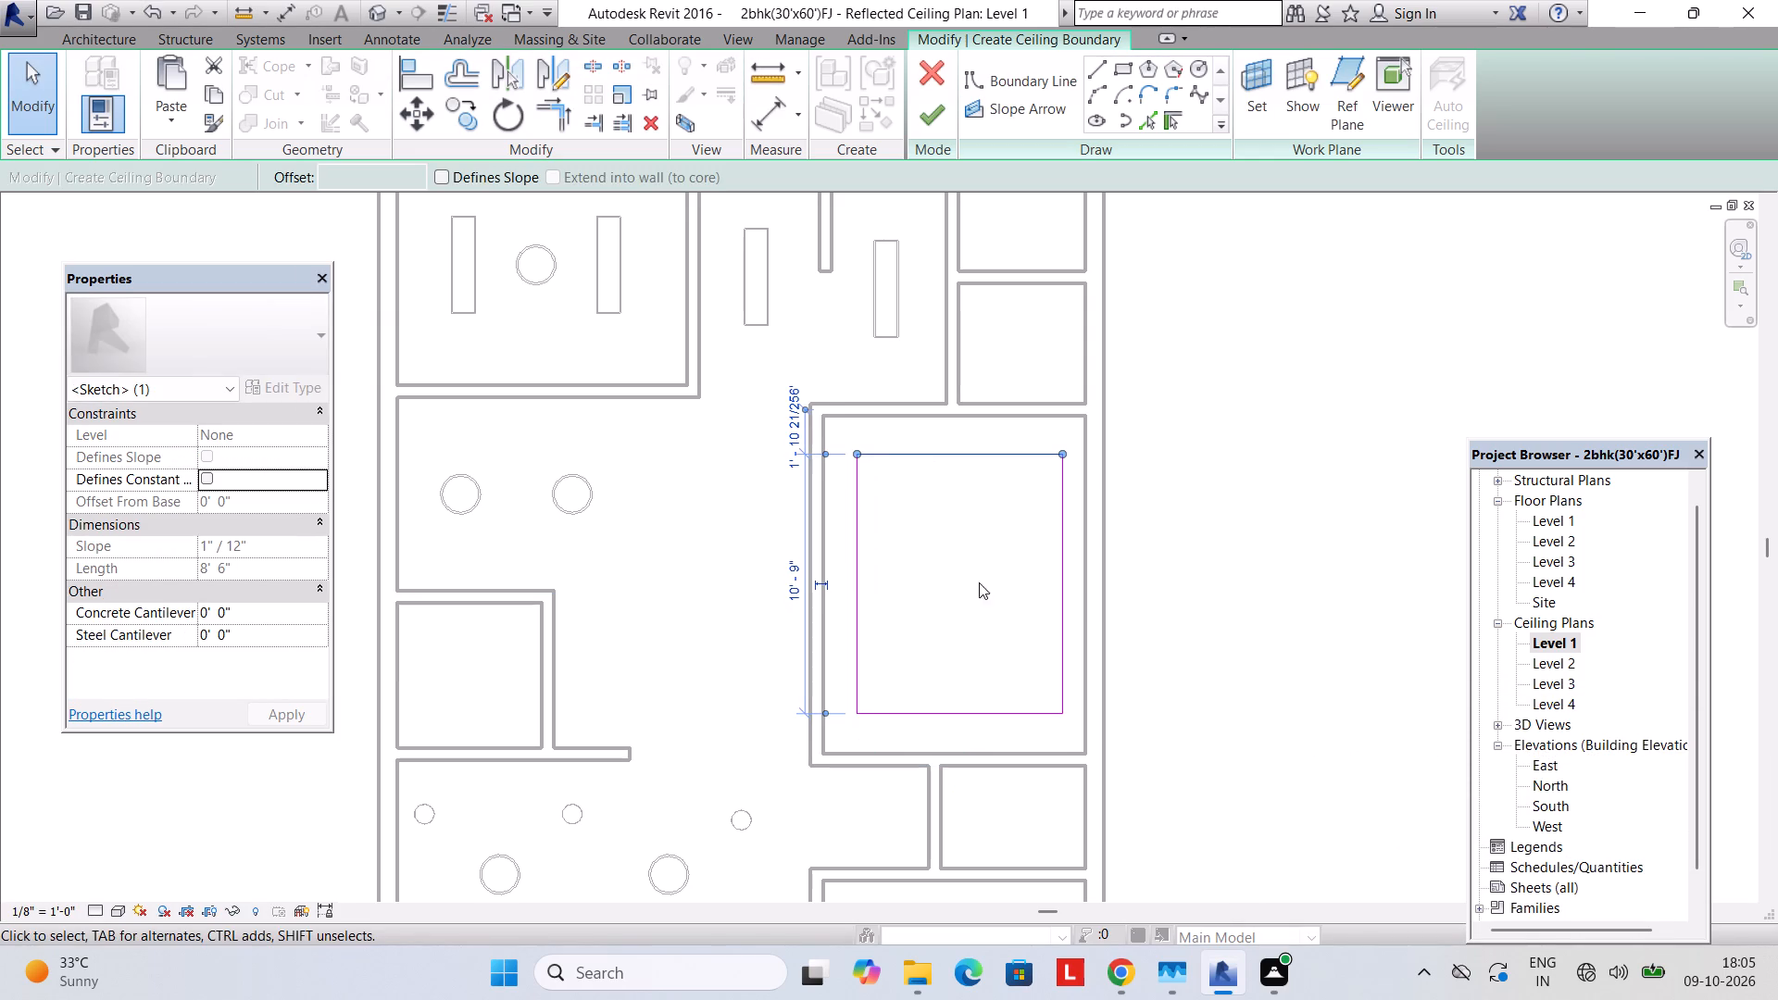
left_click(960, 715)
key("Down")
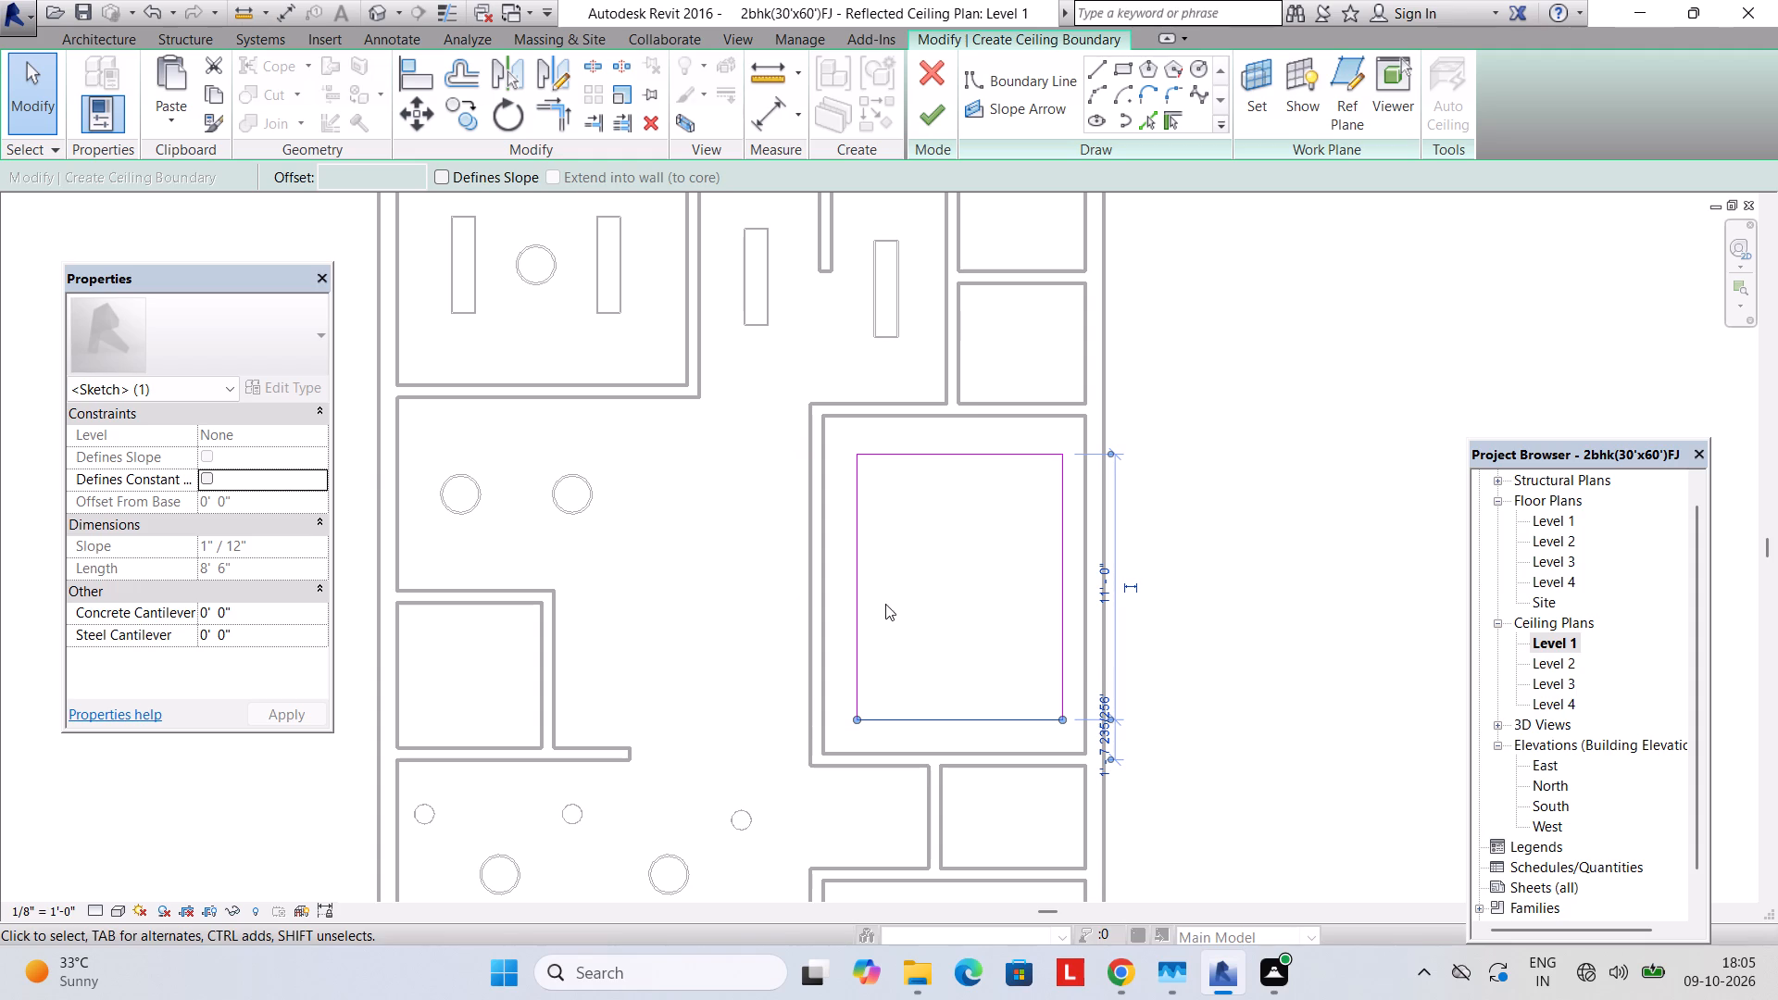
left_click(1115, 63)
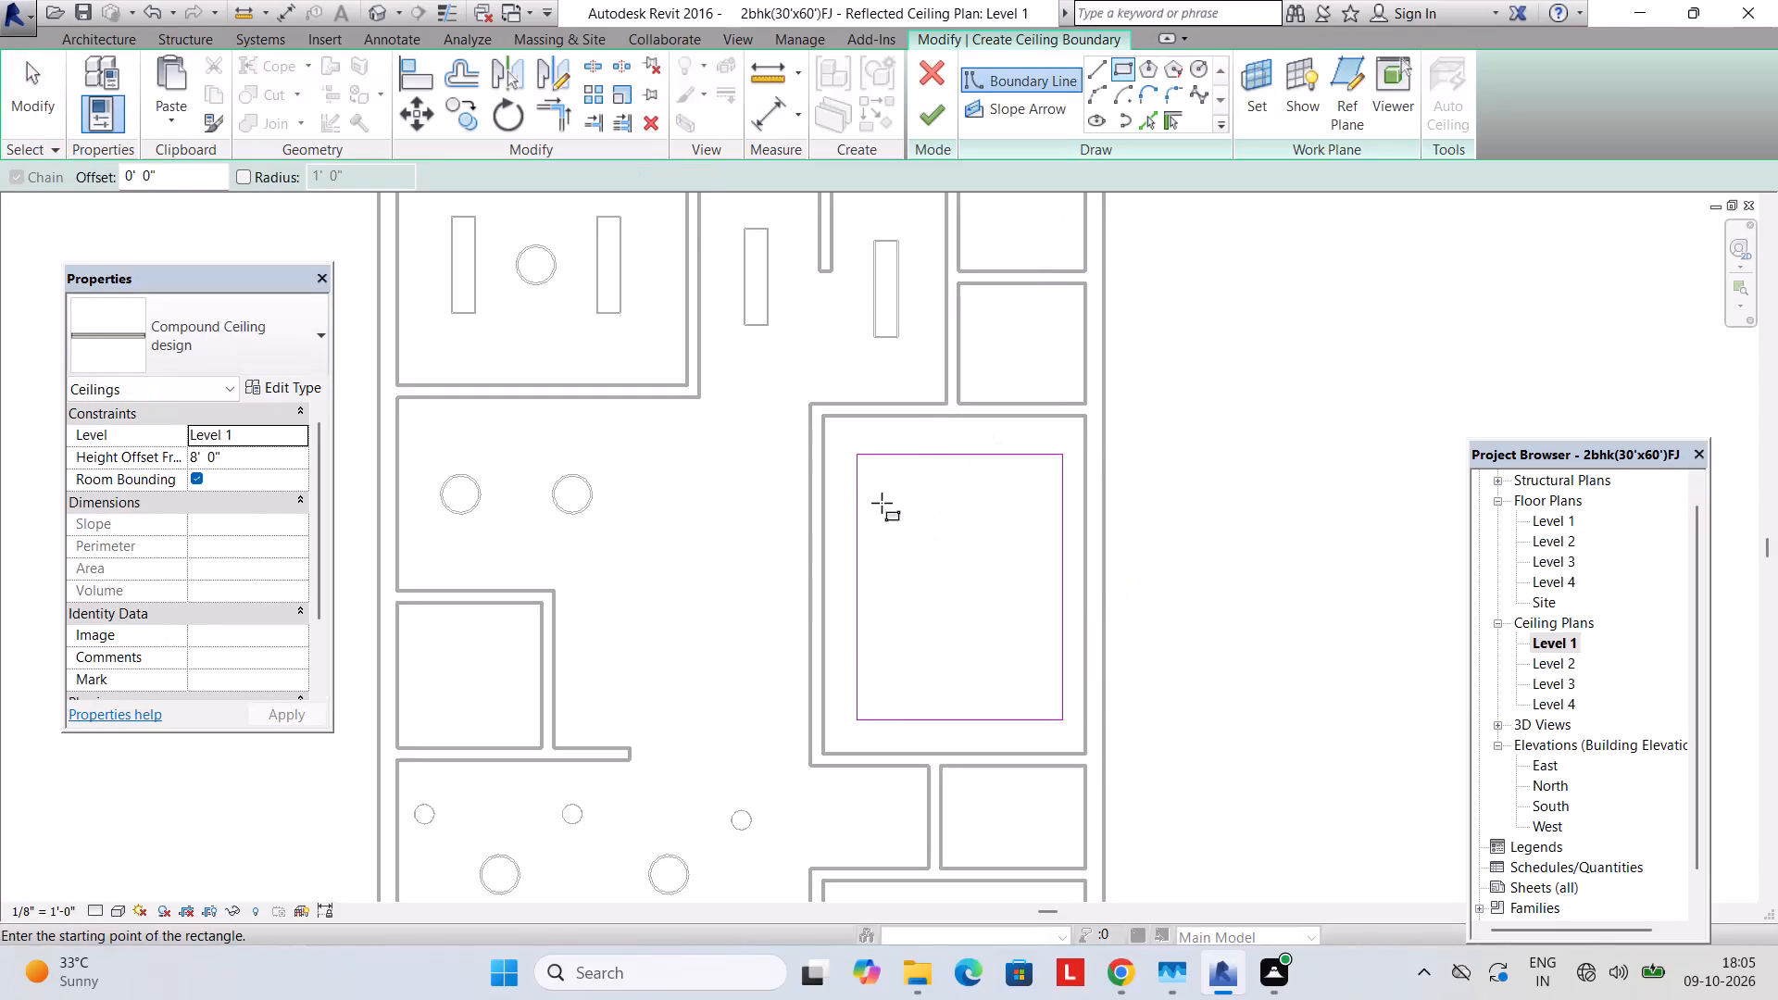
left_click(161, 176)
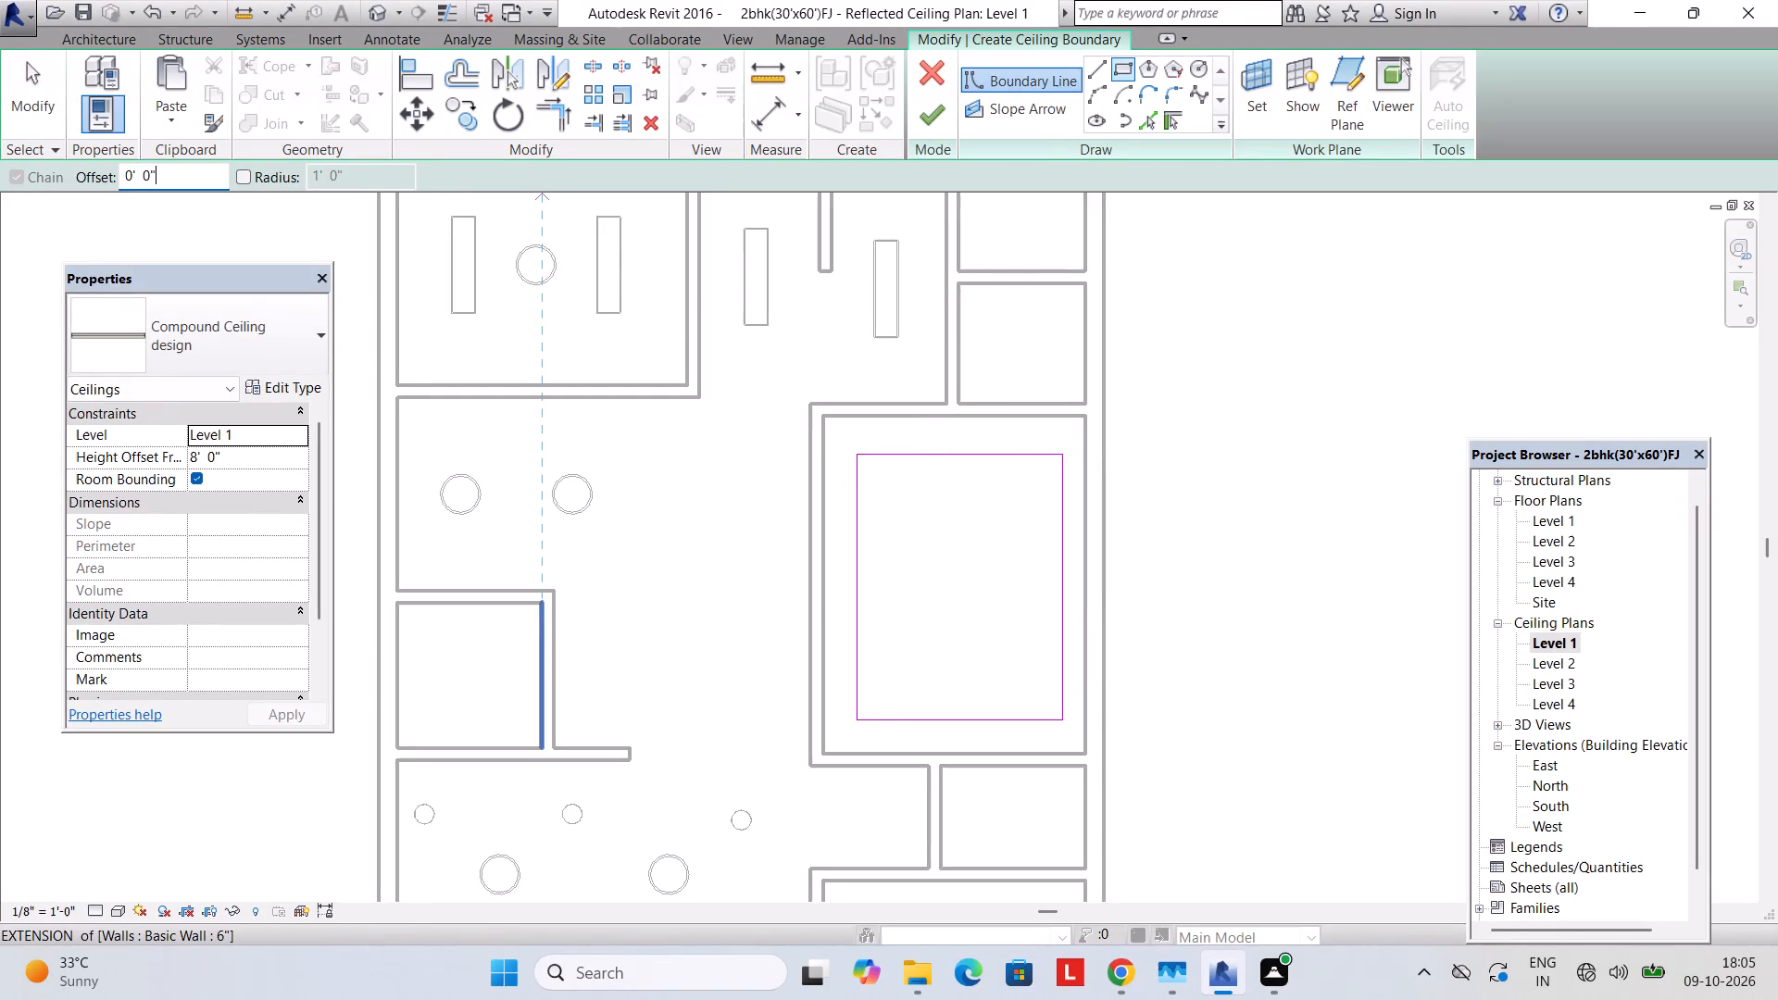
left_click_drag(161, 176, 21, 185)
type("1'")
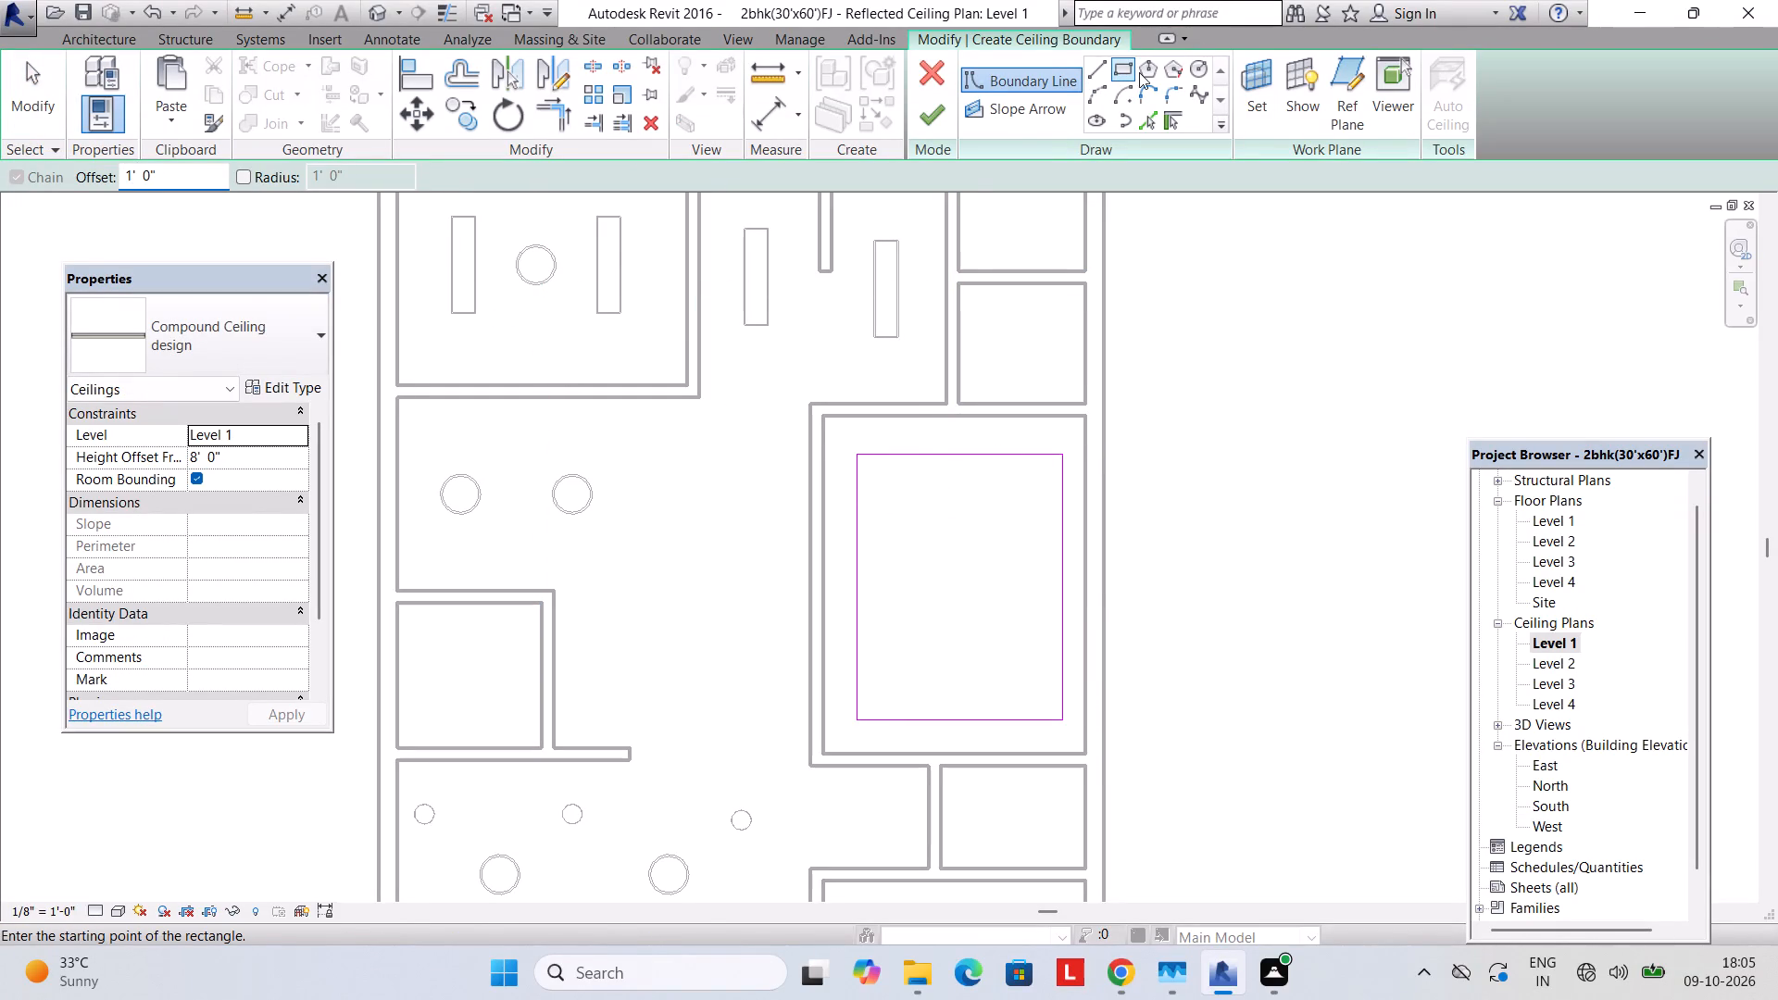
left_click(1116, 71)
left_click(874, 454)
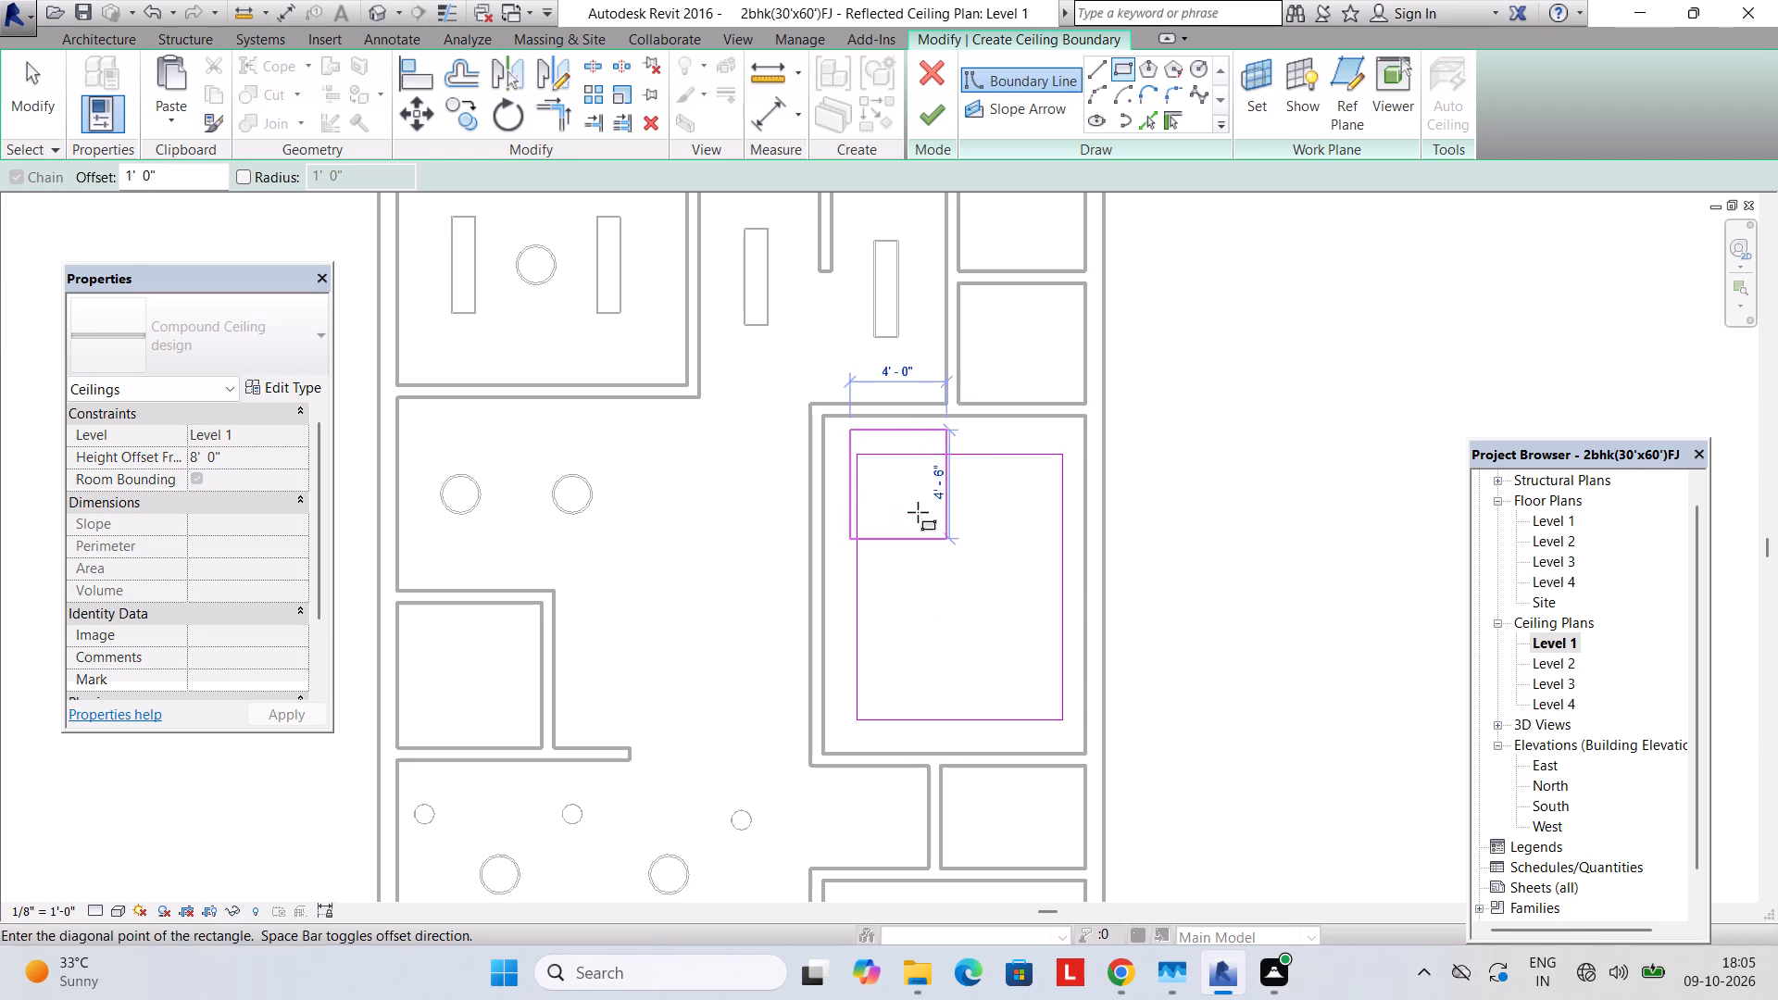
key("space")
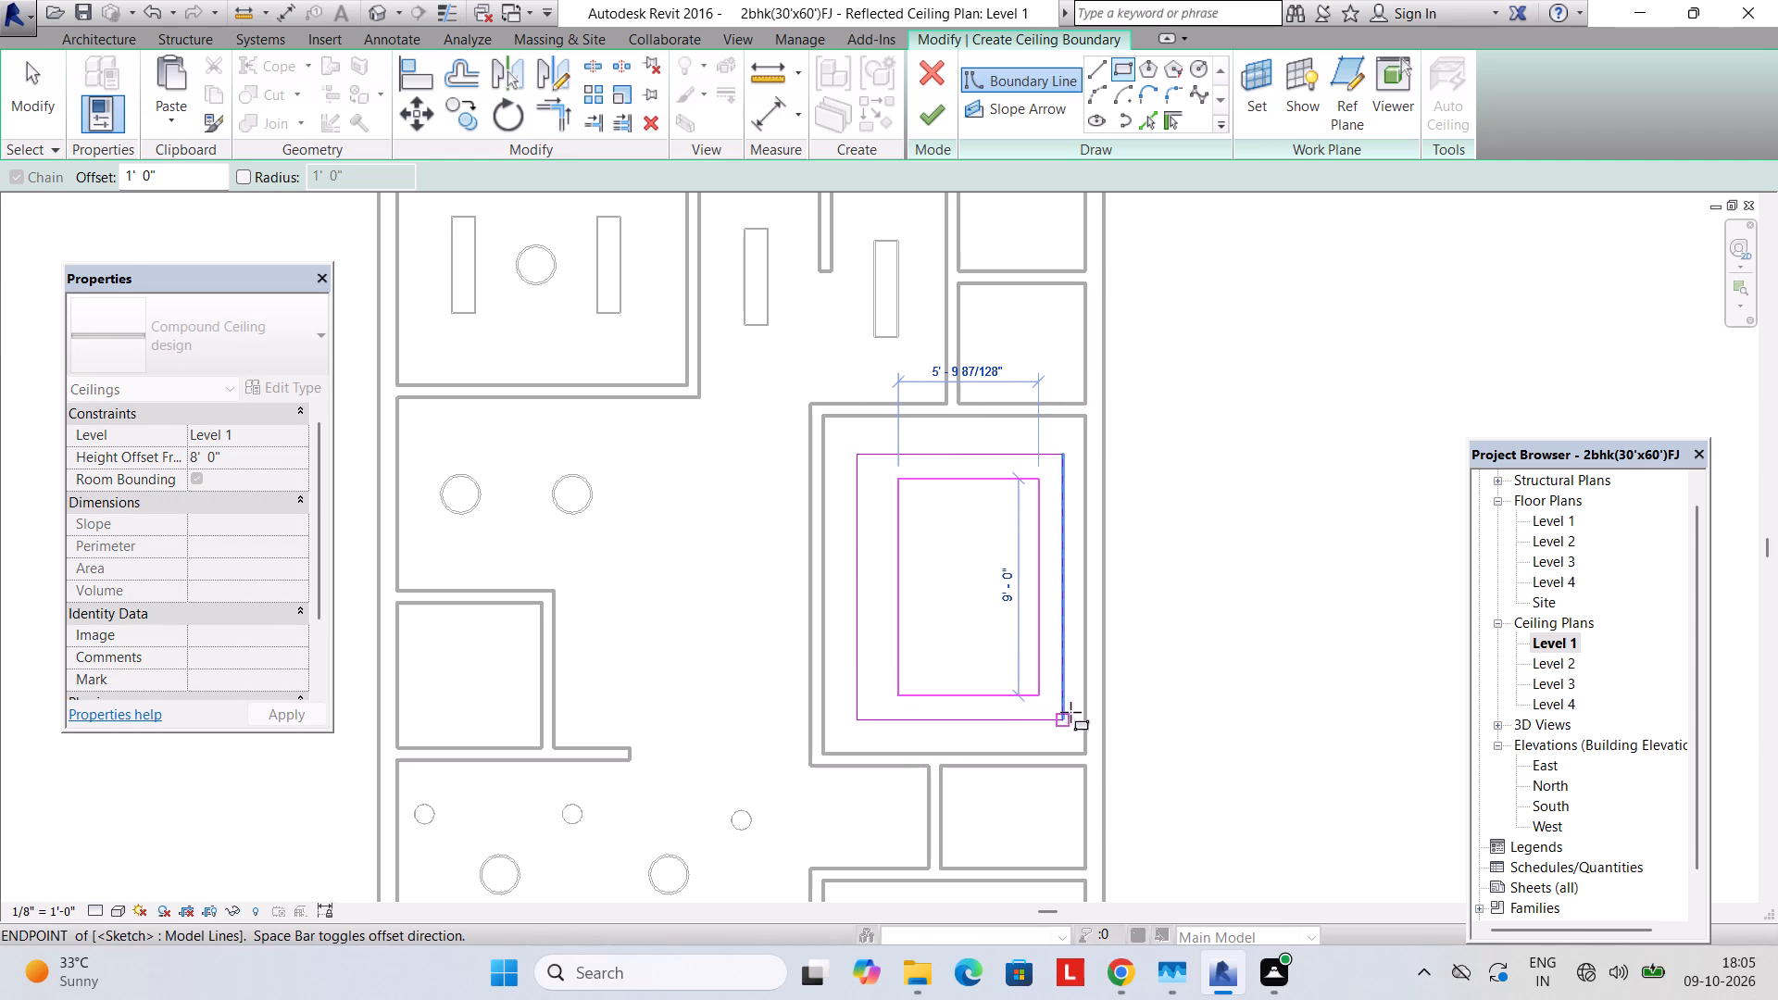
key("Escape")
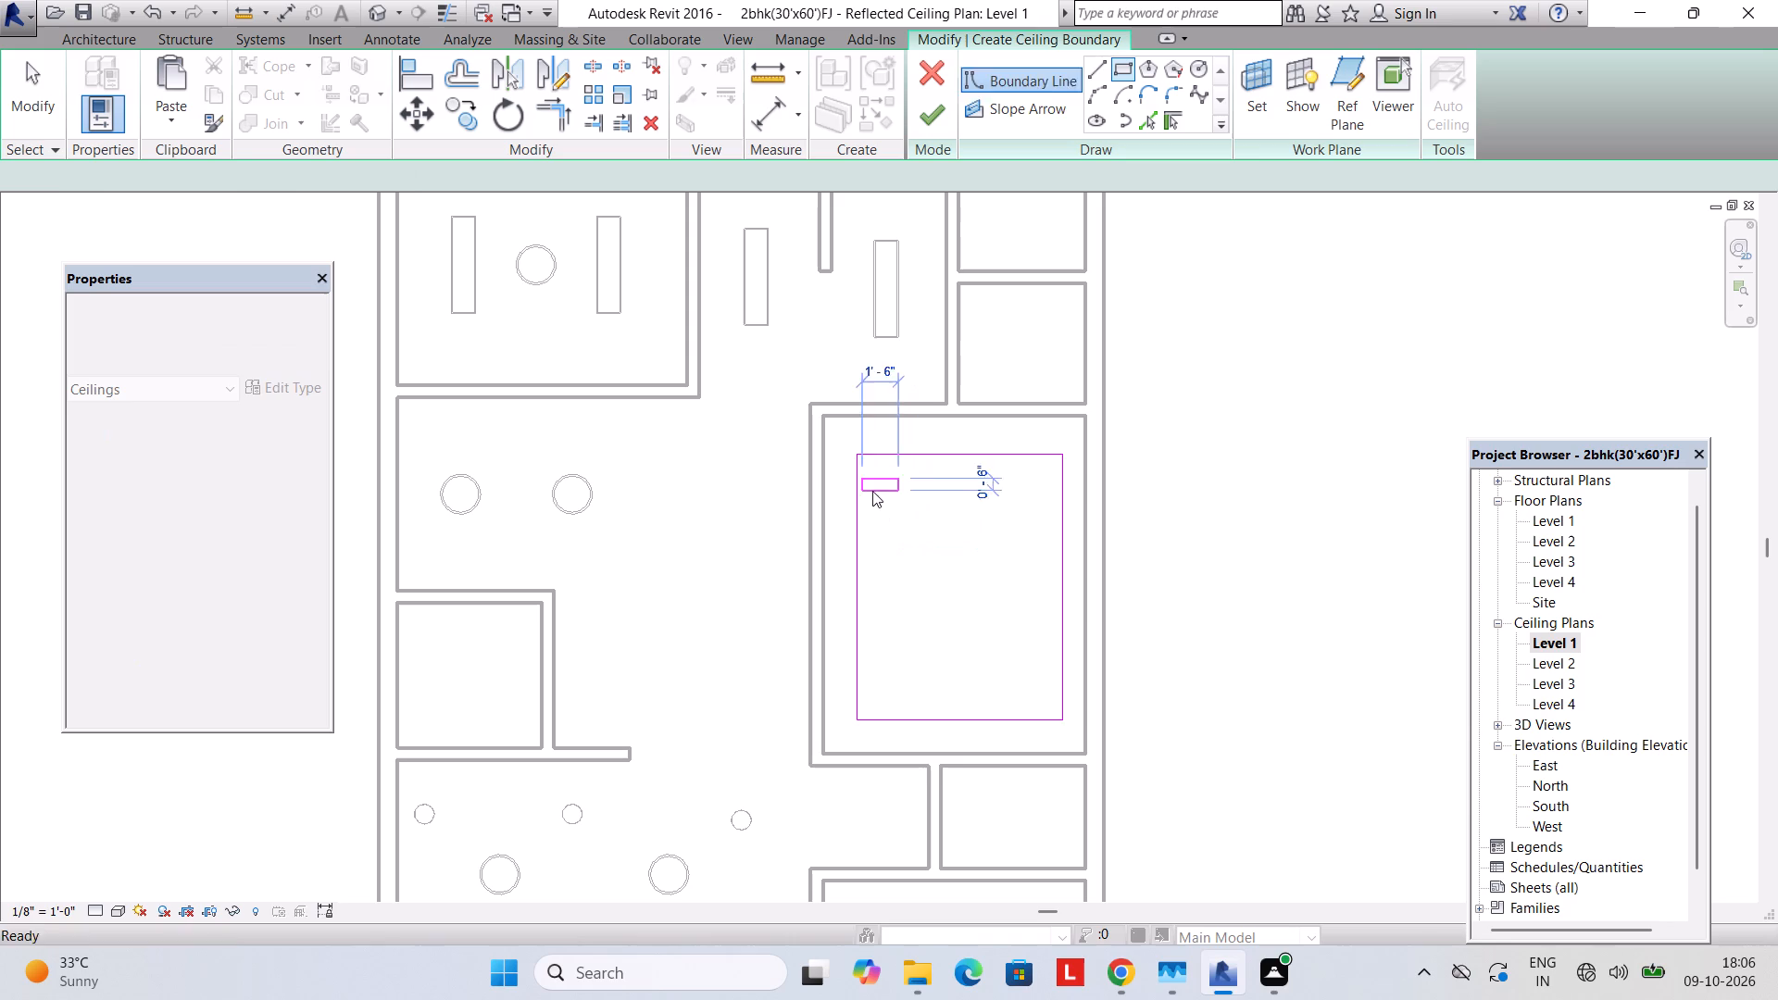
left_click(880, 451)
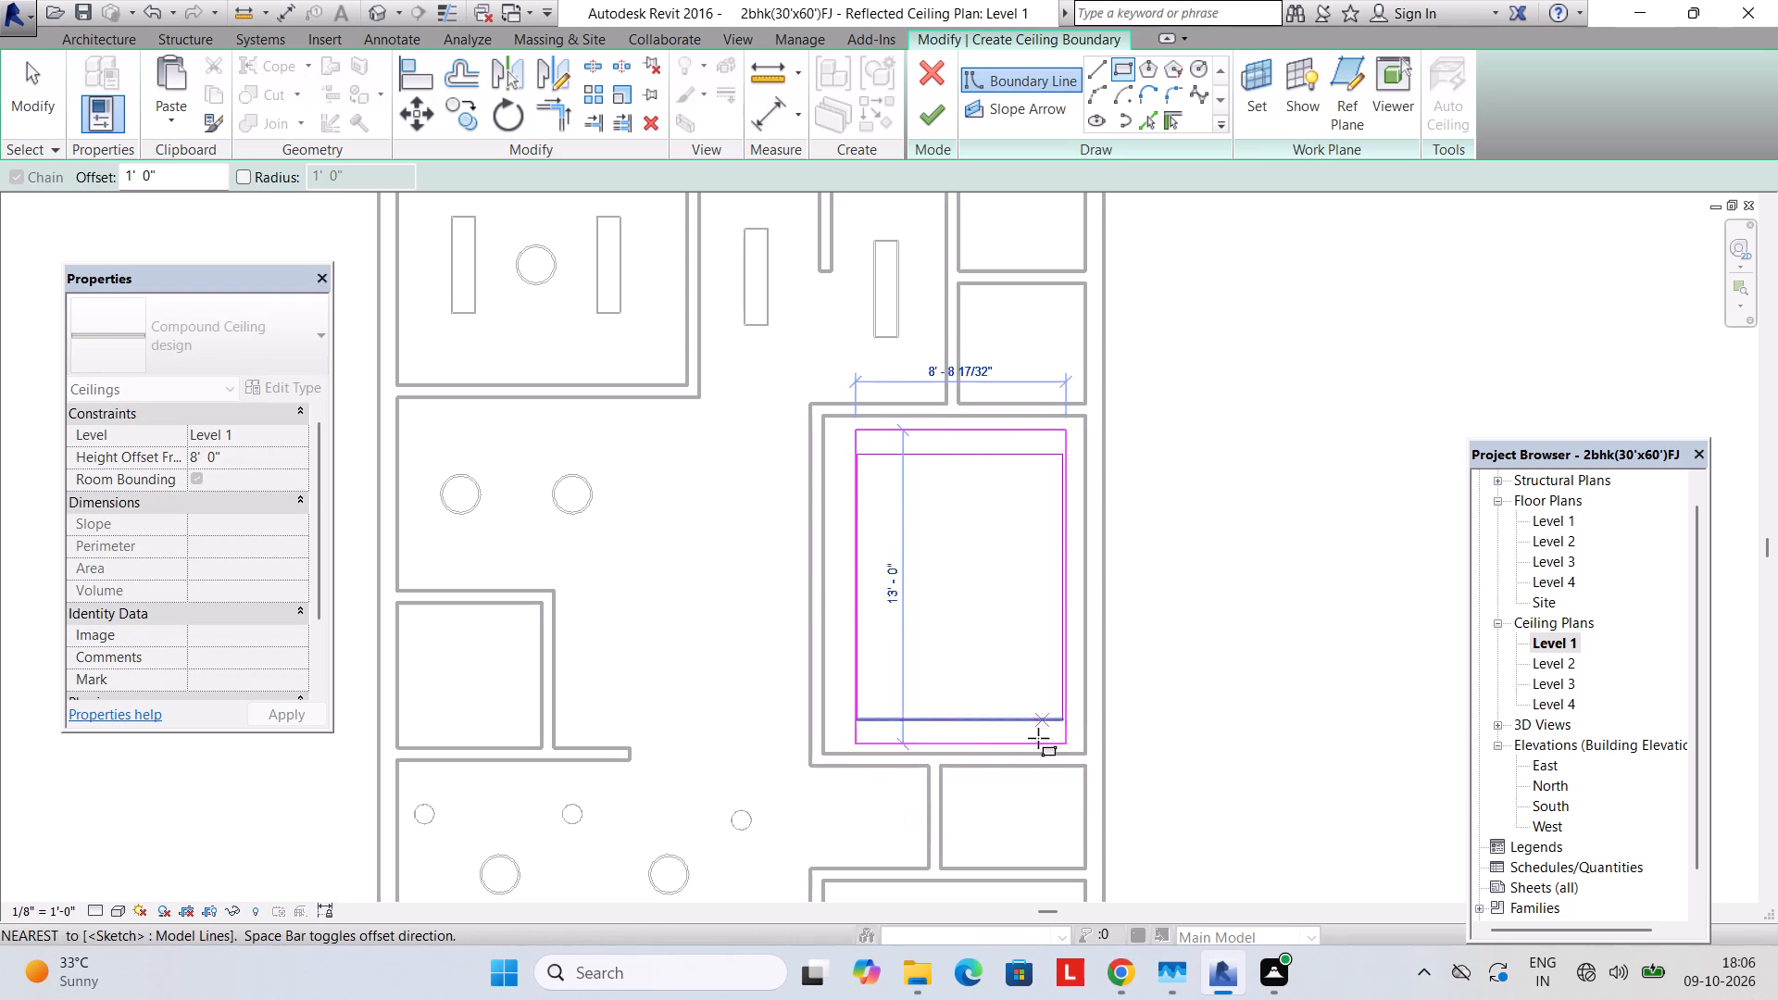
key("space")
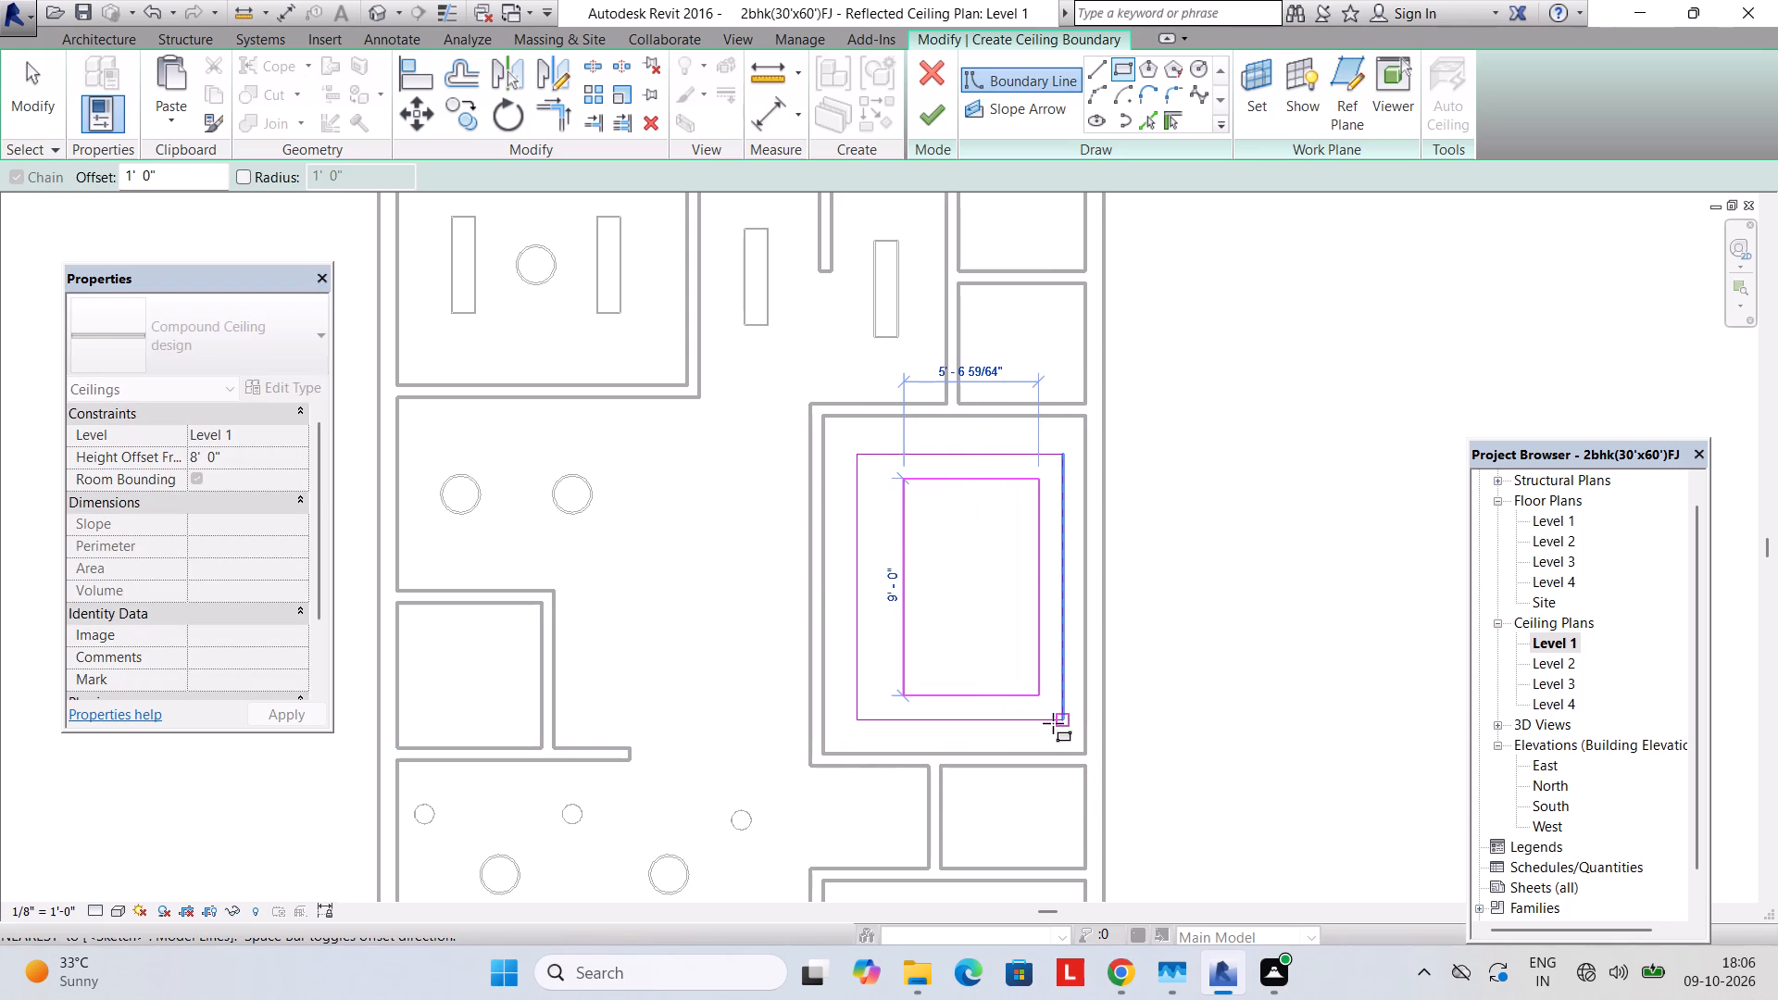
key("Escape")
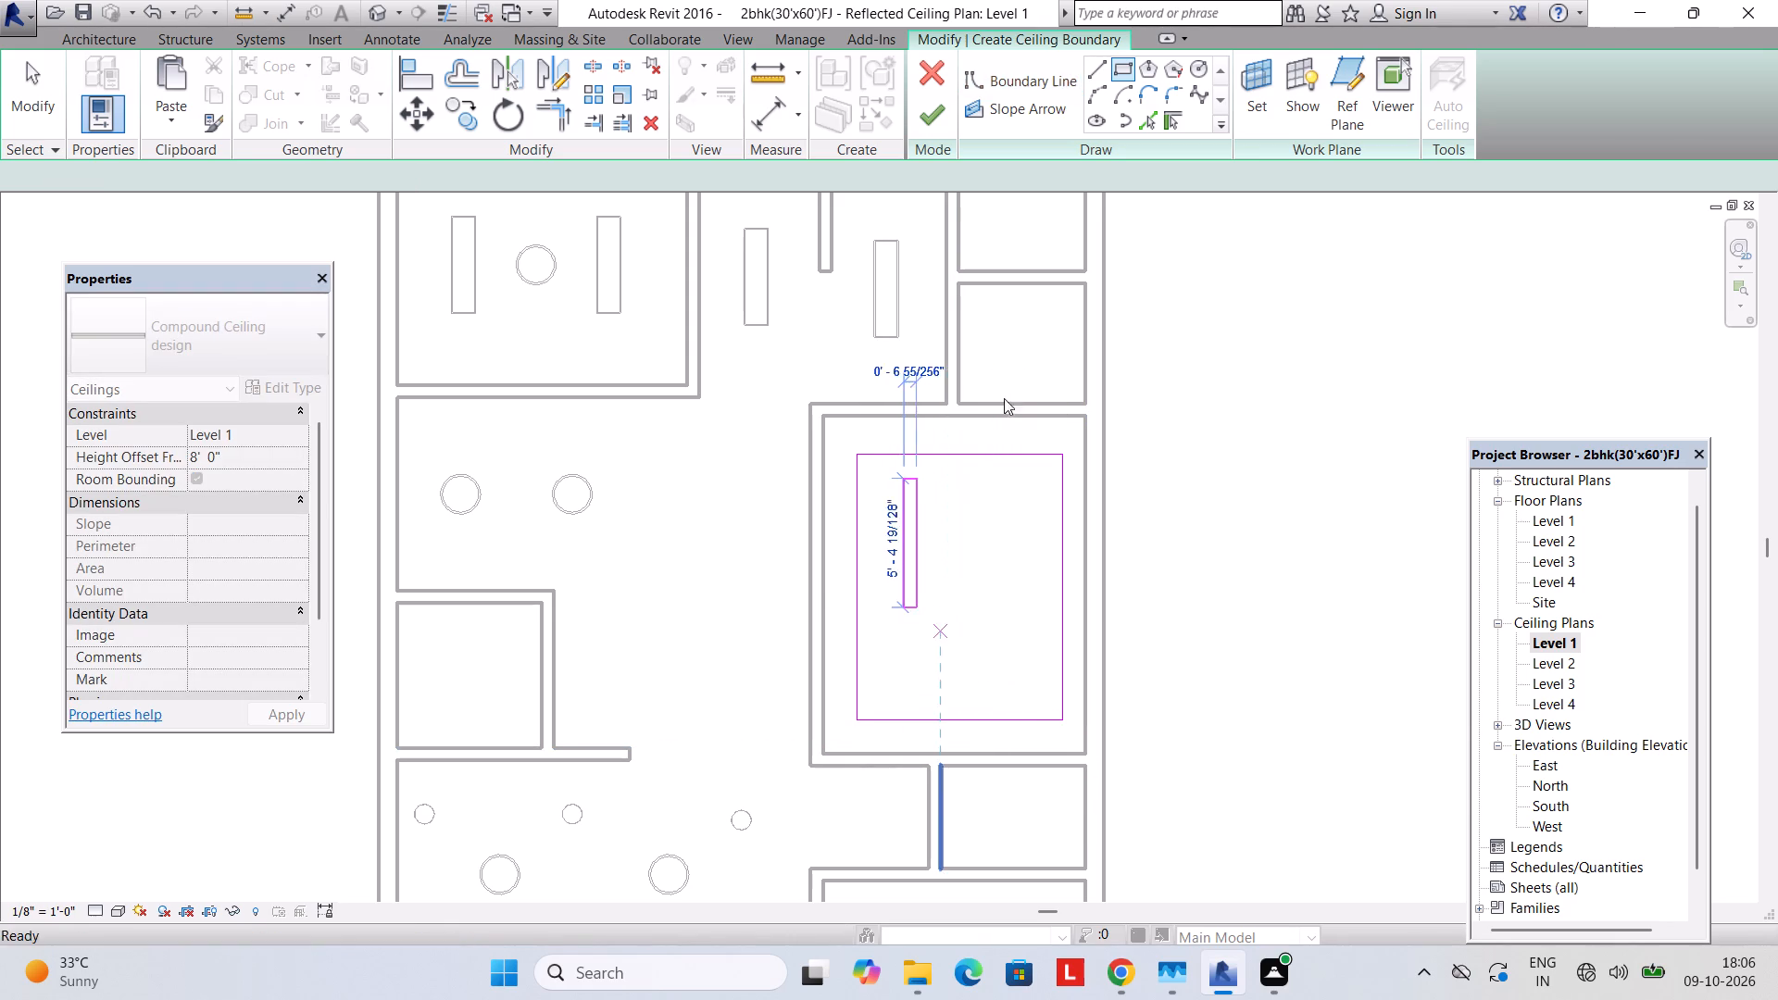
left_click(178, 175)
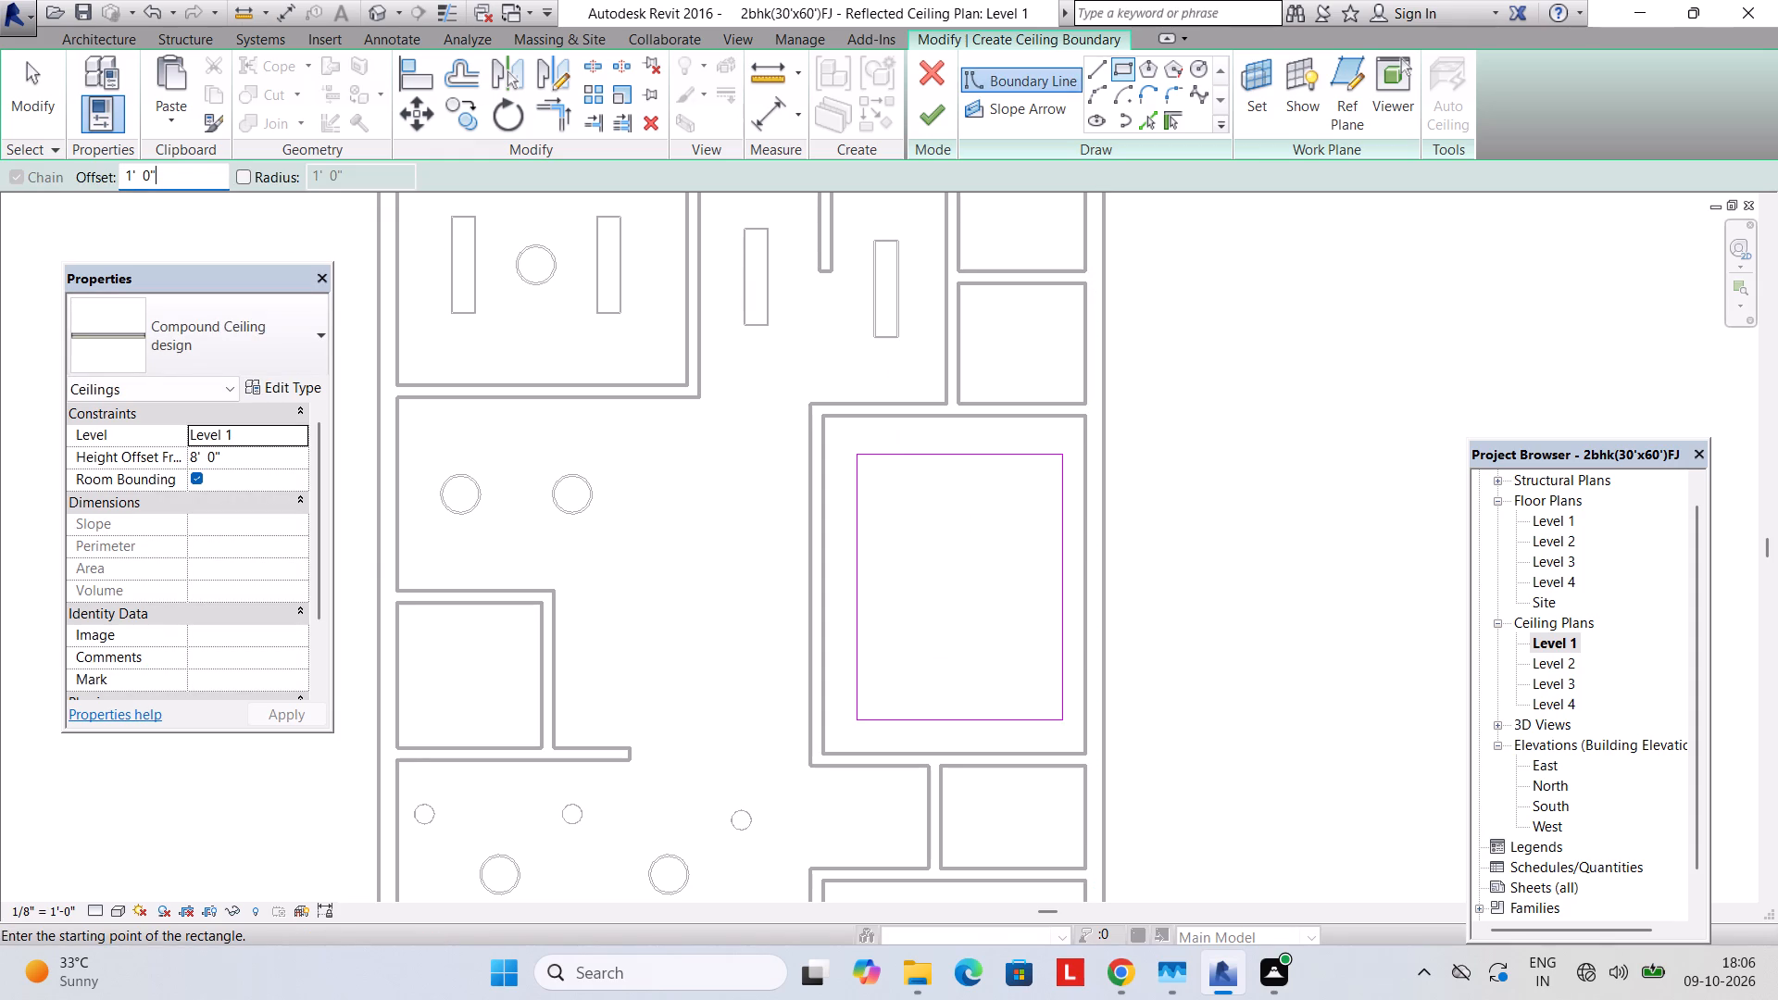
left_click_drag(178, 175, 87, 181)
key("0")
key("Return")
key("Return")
Sketch an inner rectangle 6'-6" wide by 9'-0" long, about 1'-0" inside the outer ceiling boundary.
left_click(1122, 60)
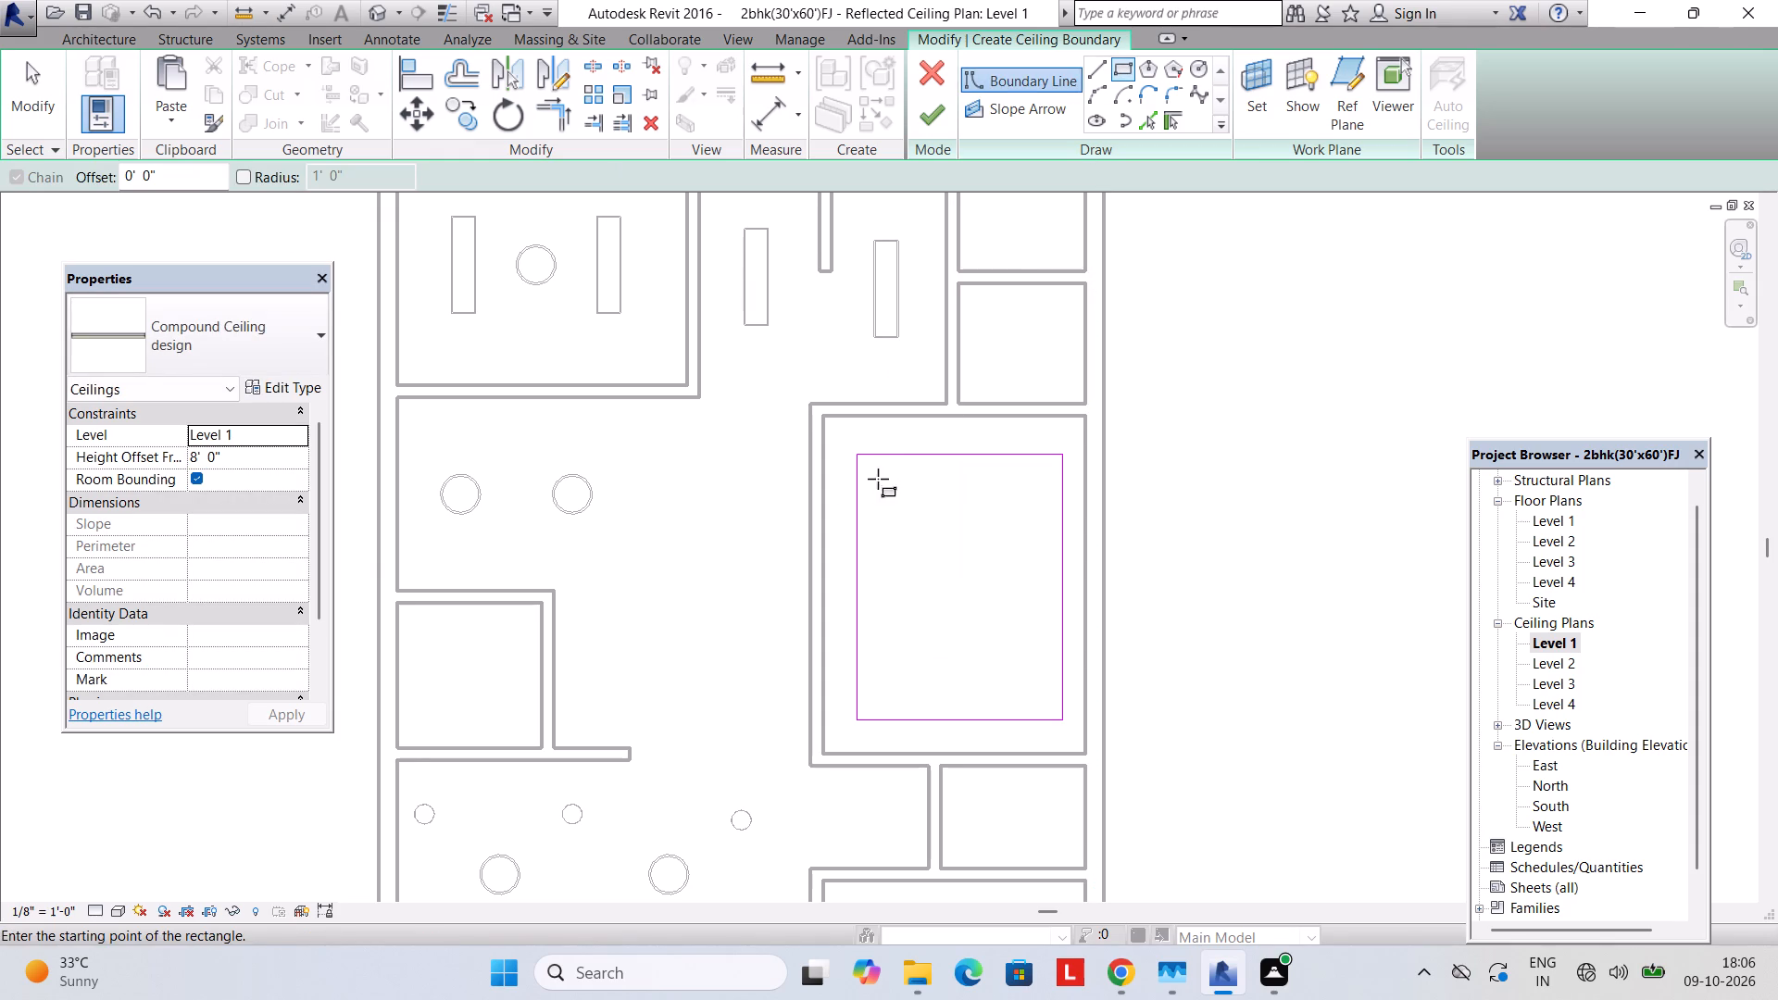
left_click(882, 478)
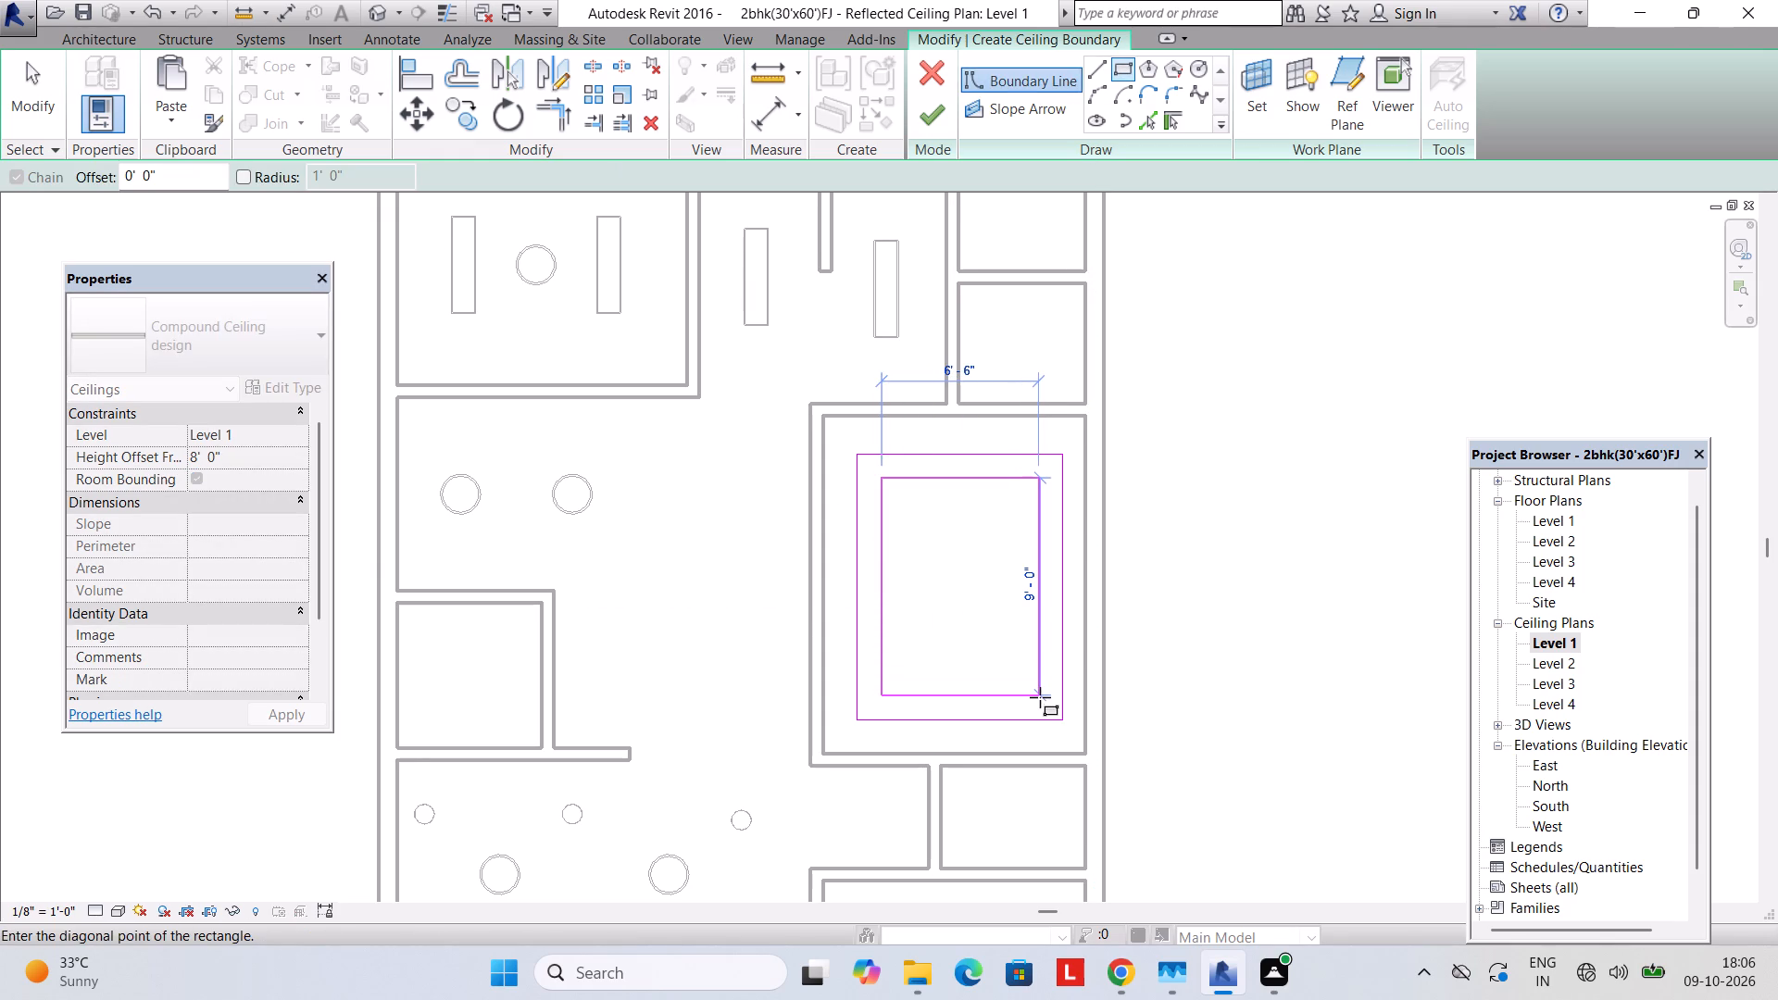
left_click(1040, 697)
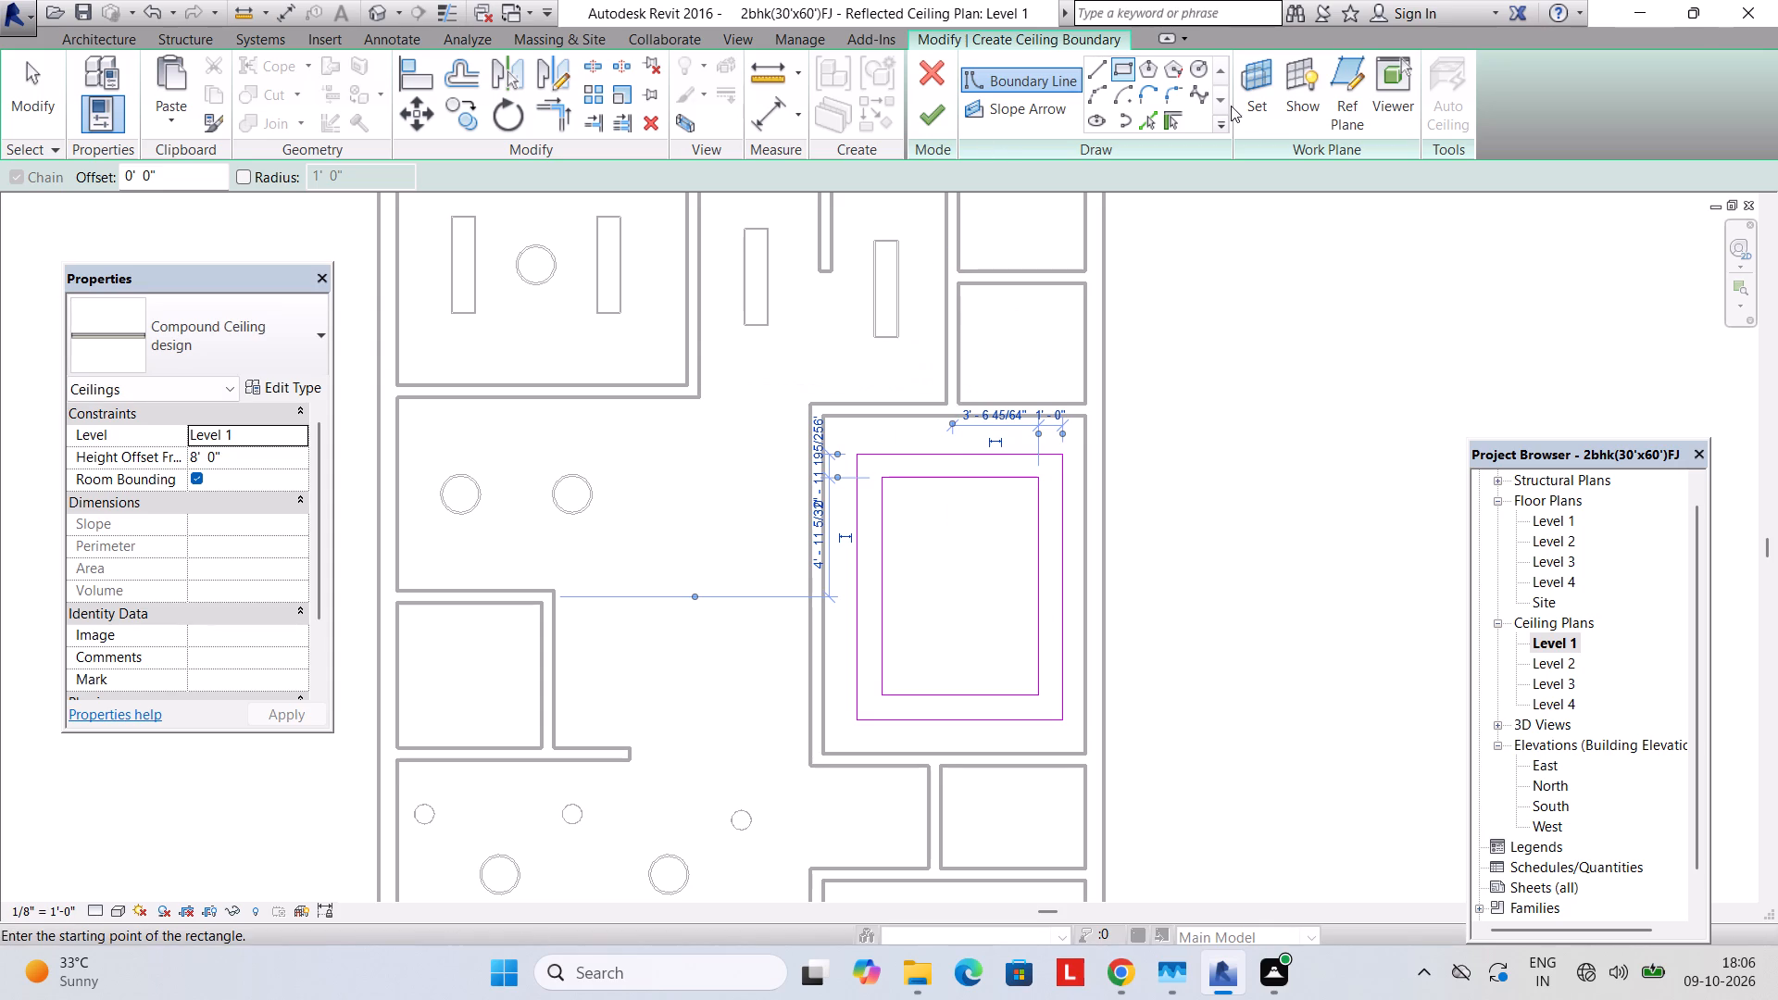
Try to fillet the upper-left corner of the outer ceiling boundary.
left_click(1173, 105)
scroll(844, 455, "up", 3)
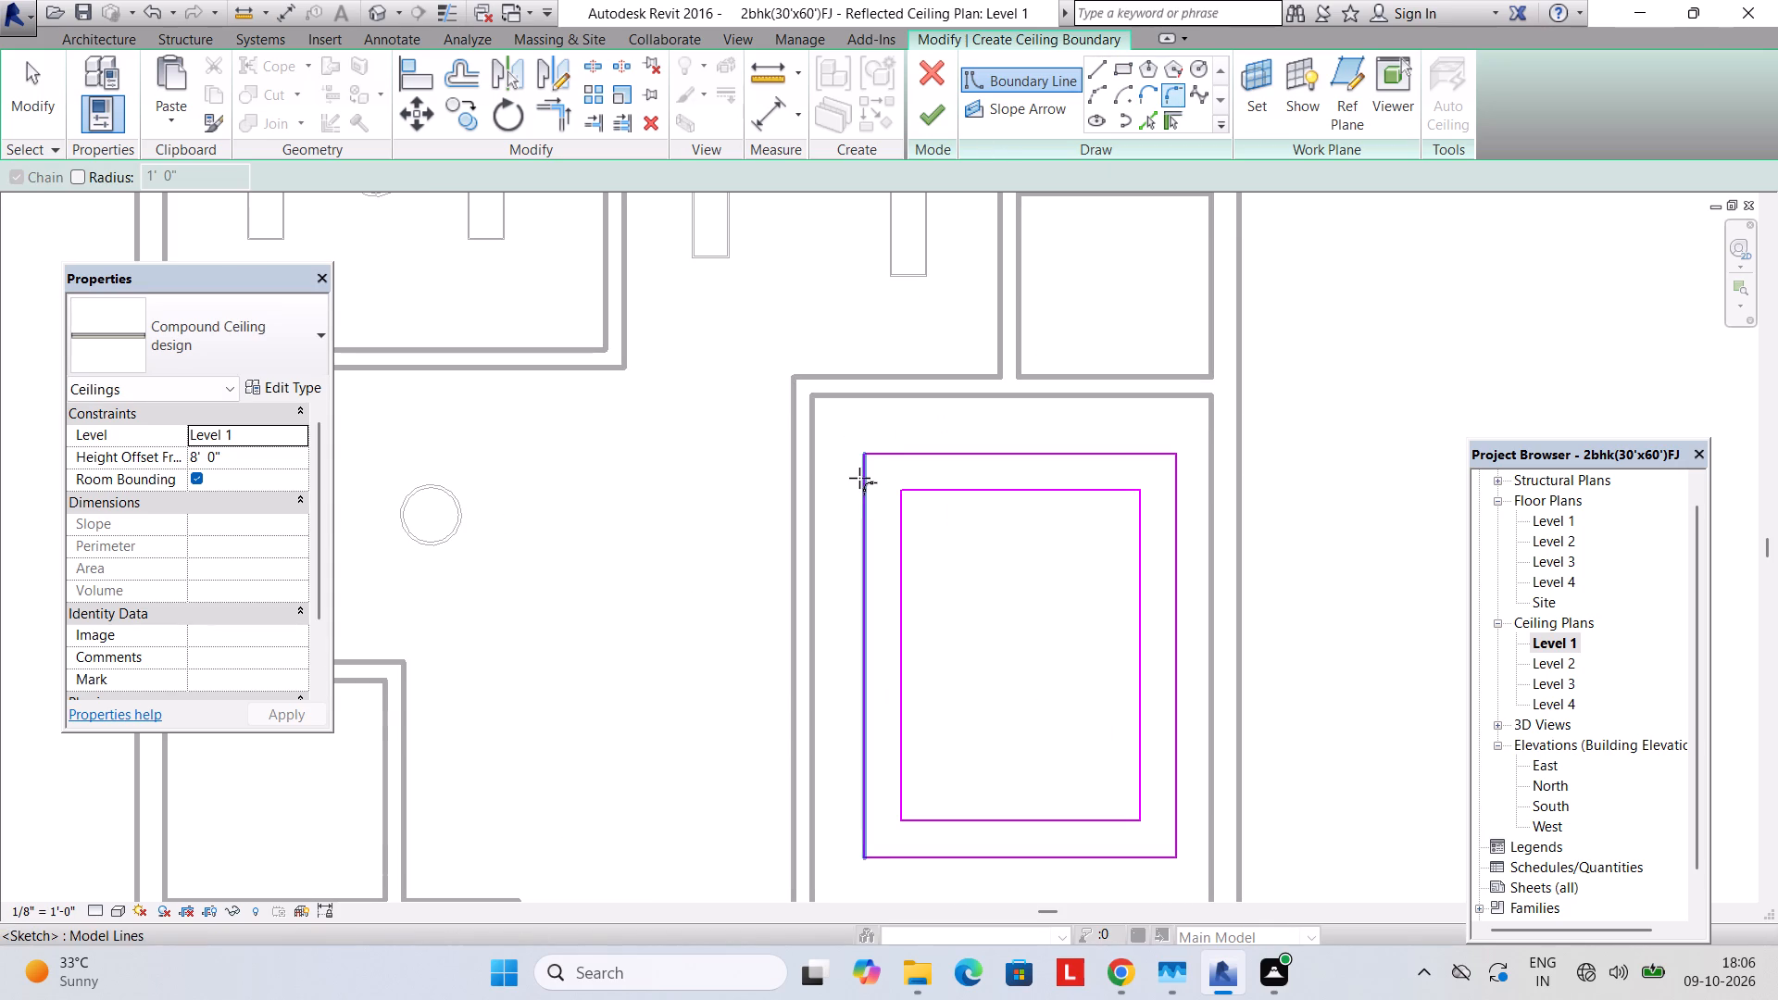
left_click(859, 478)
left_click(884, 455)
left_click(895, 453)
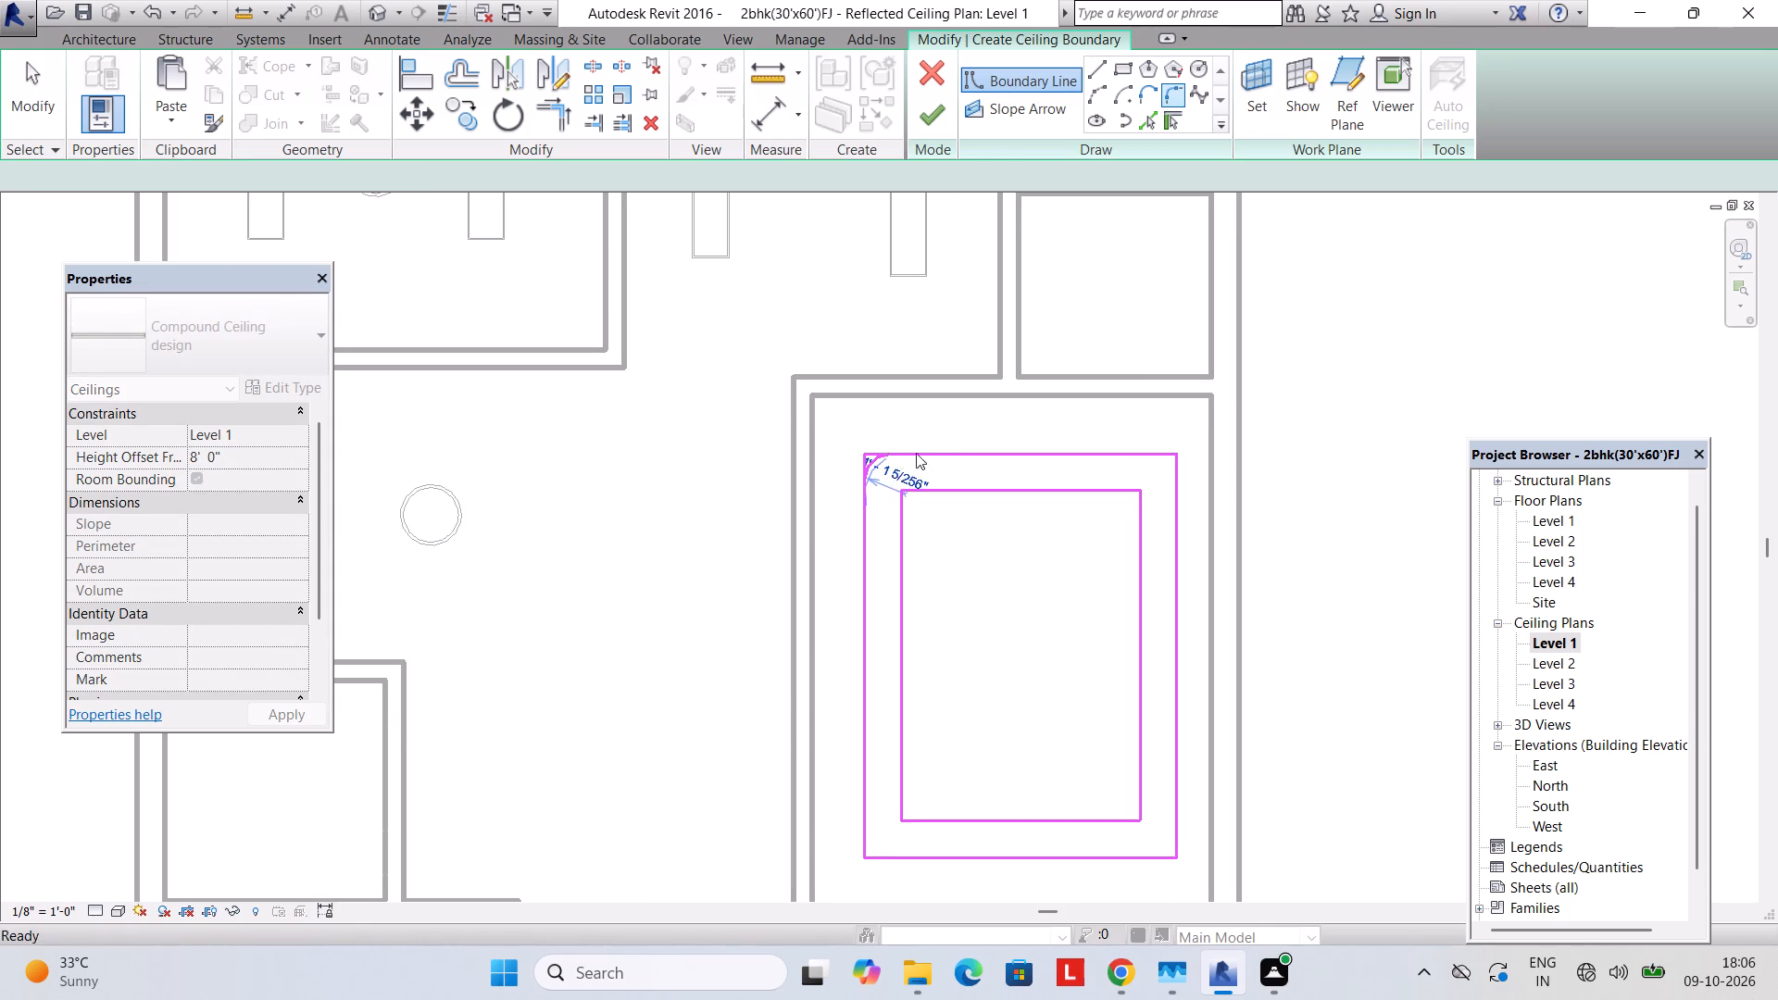
Fillet the inner rectangle's corners: 8" upper left, 1'-0" upper right, 1'-1" lower left and 1'-5" lower right.
scroll(864, 475, "up", 1)
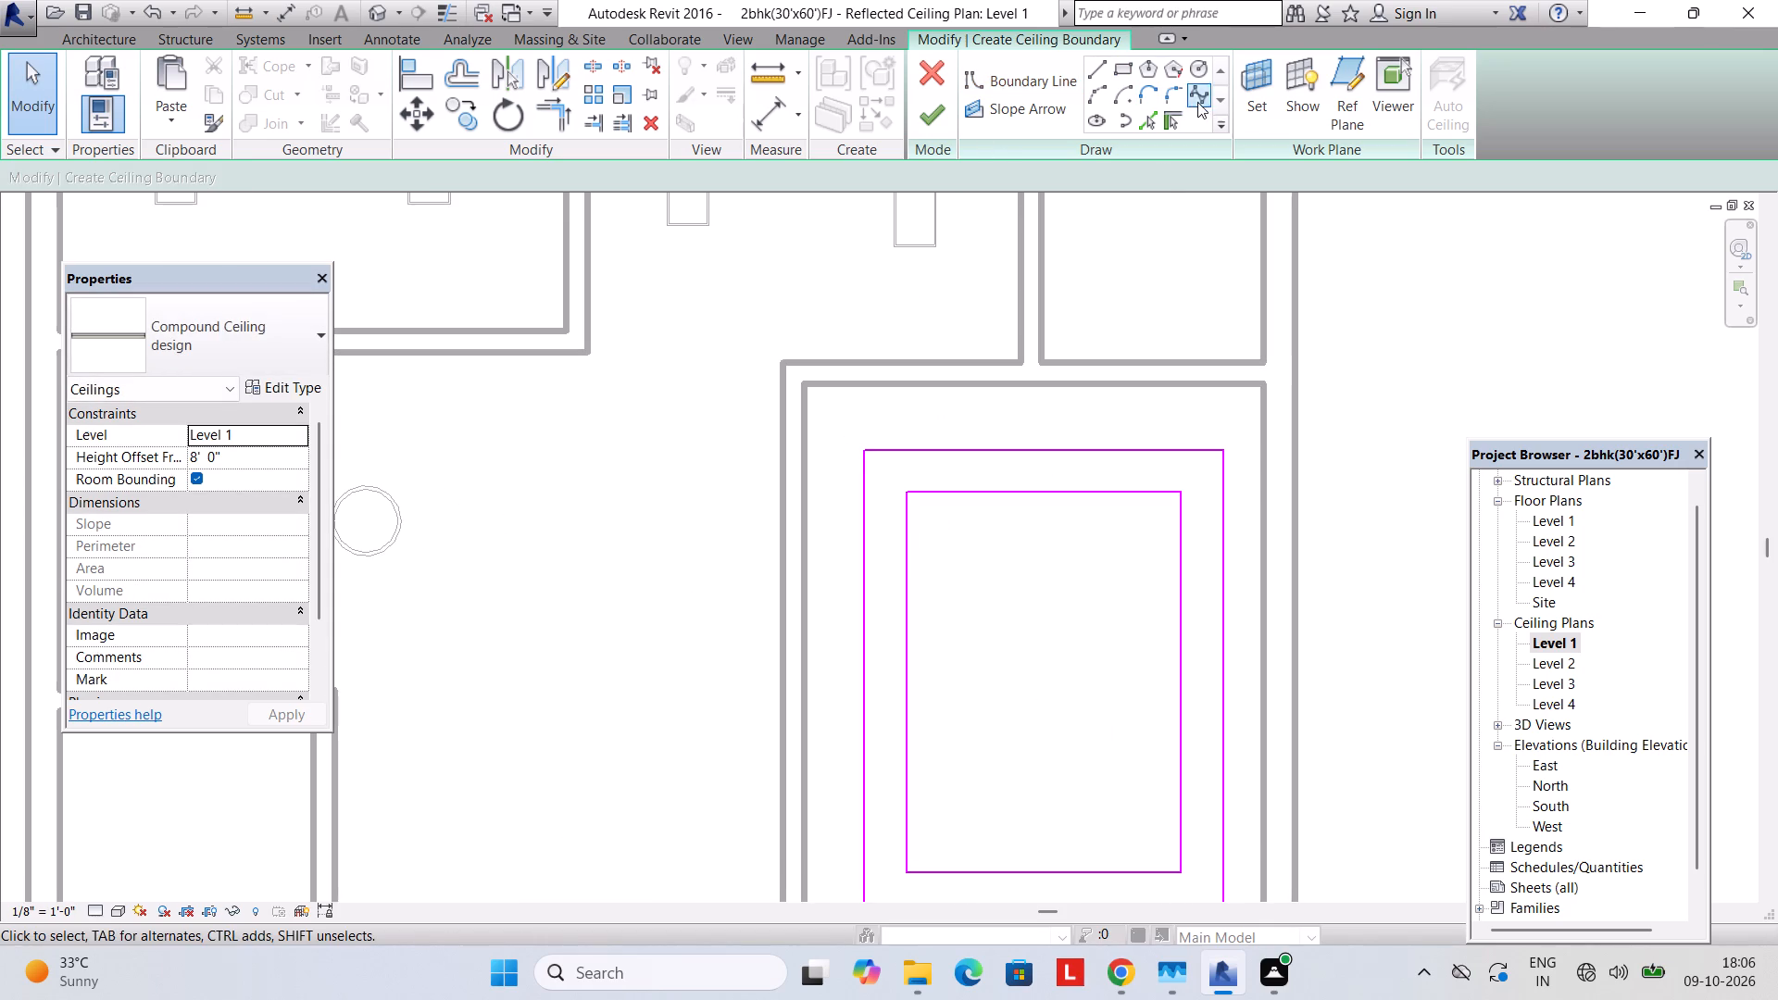
left_click(1162, 96)
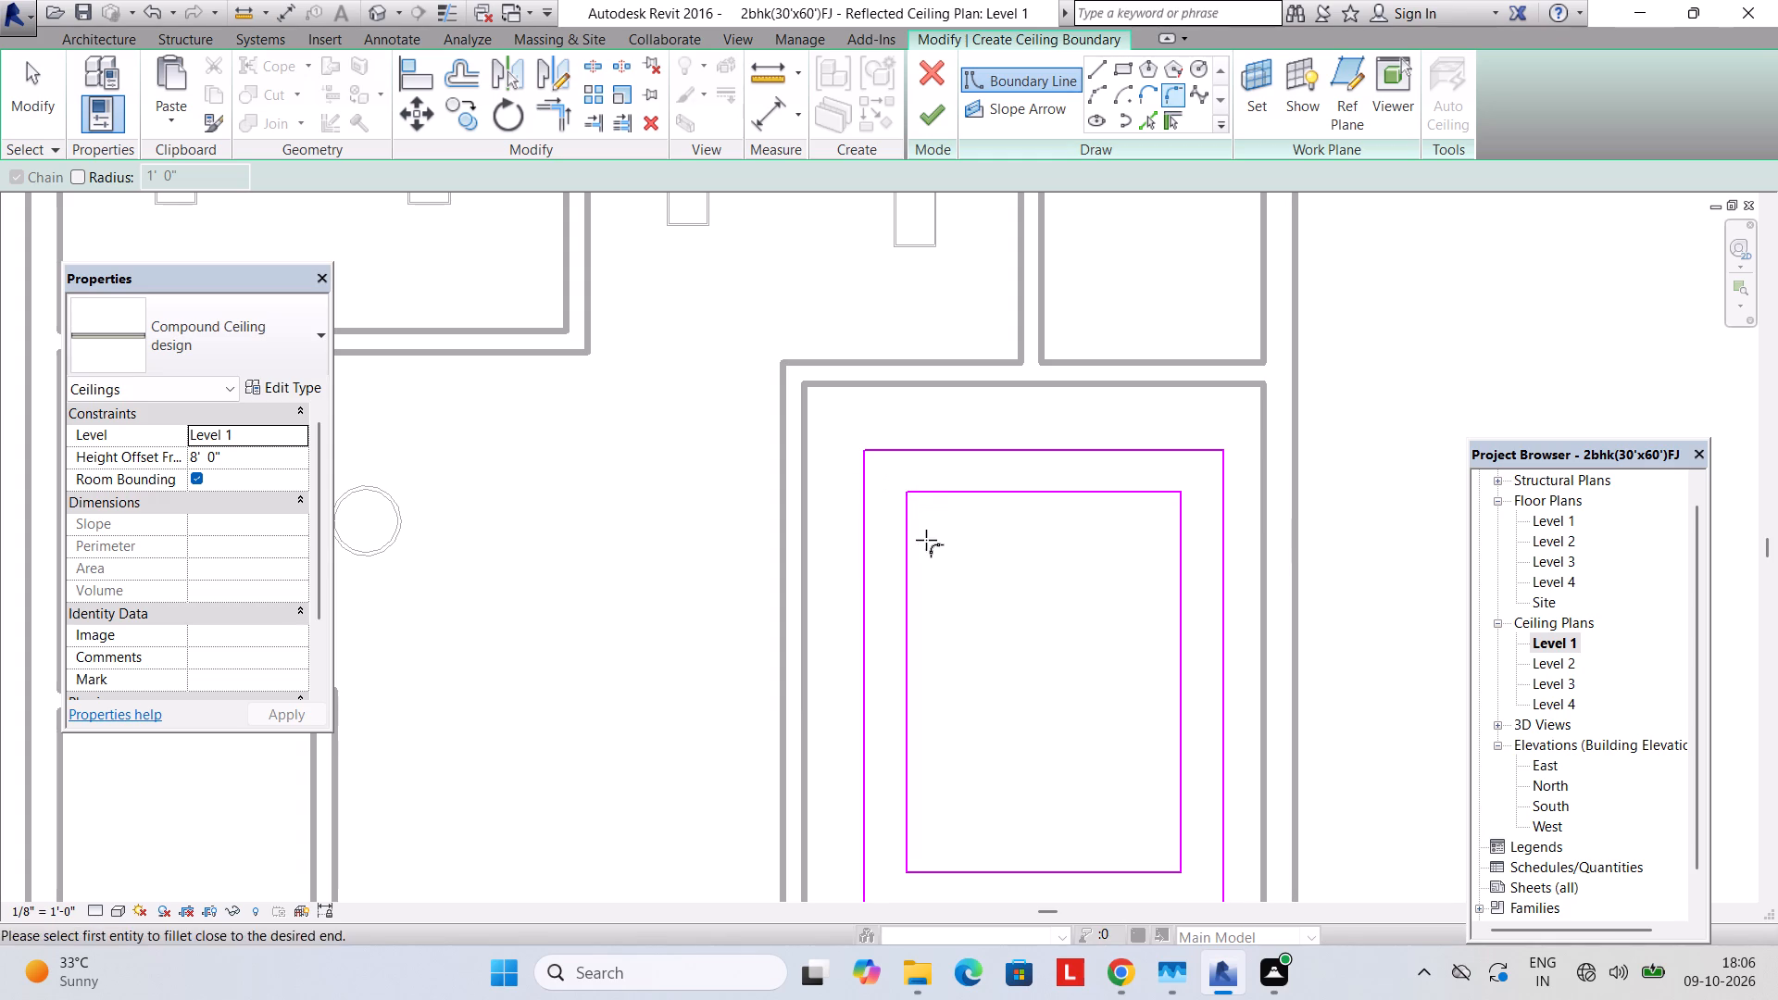
left_click(905, 537)
left_click(922, 493)
left_click(923, 494)
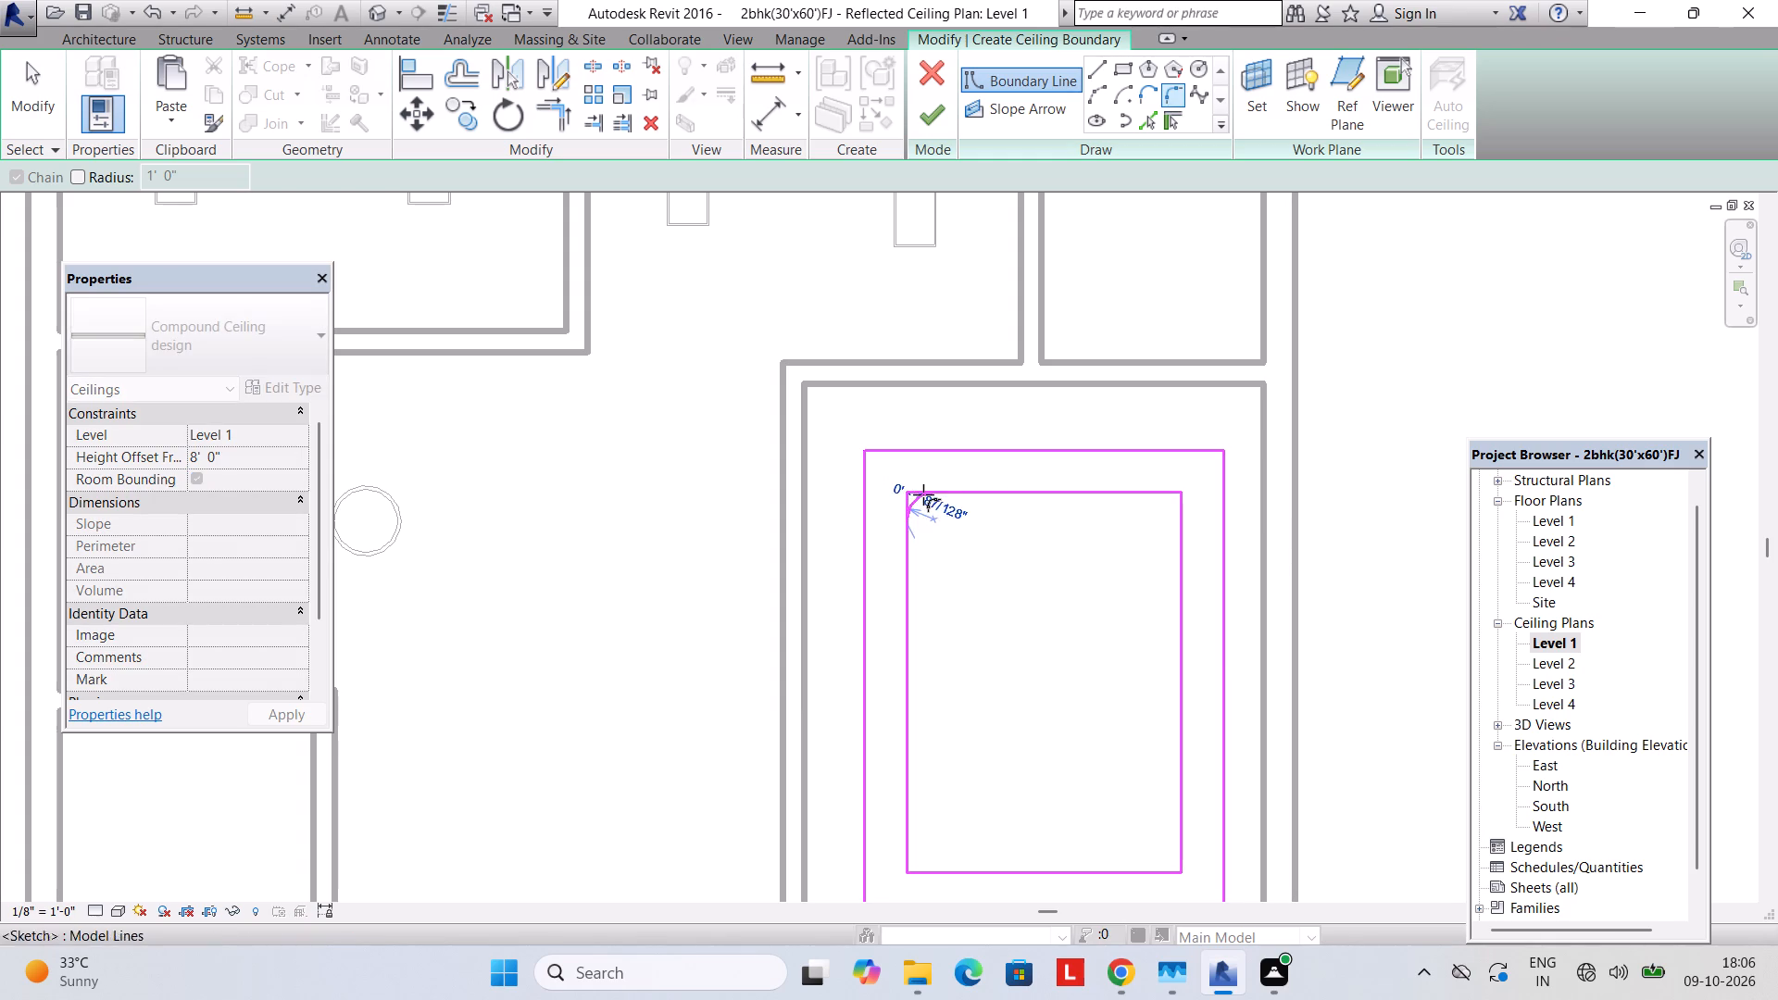
left_click(1135, 496)
left_click(1181, 516)
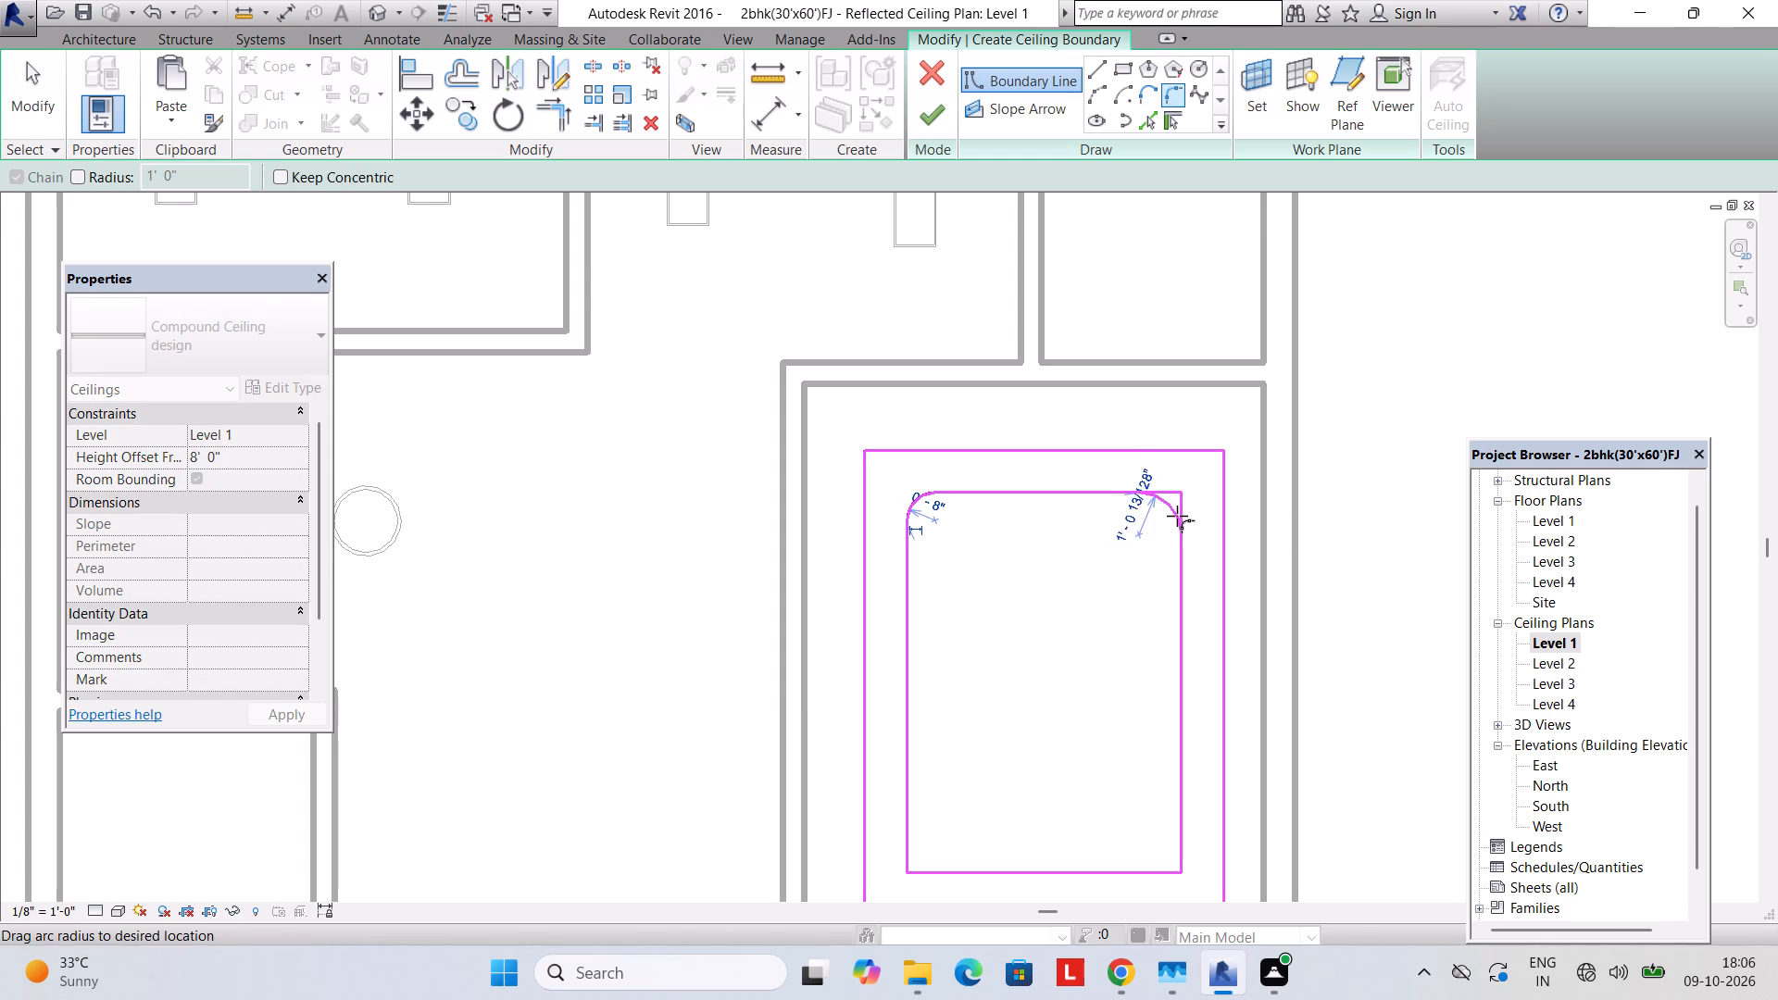
left_click(1177, 516)
middle_click_drag(1026, 799, 1016, 767)
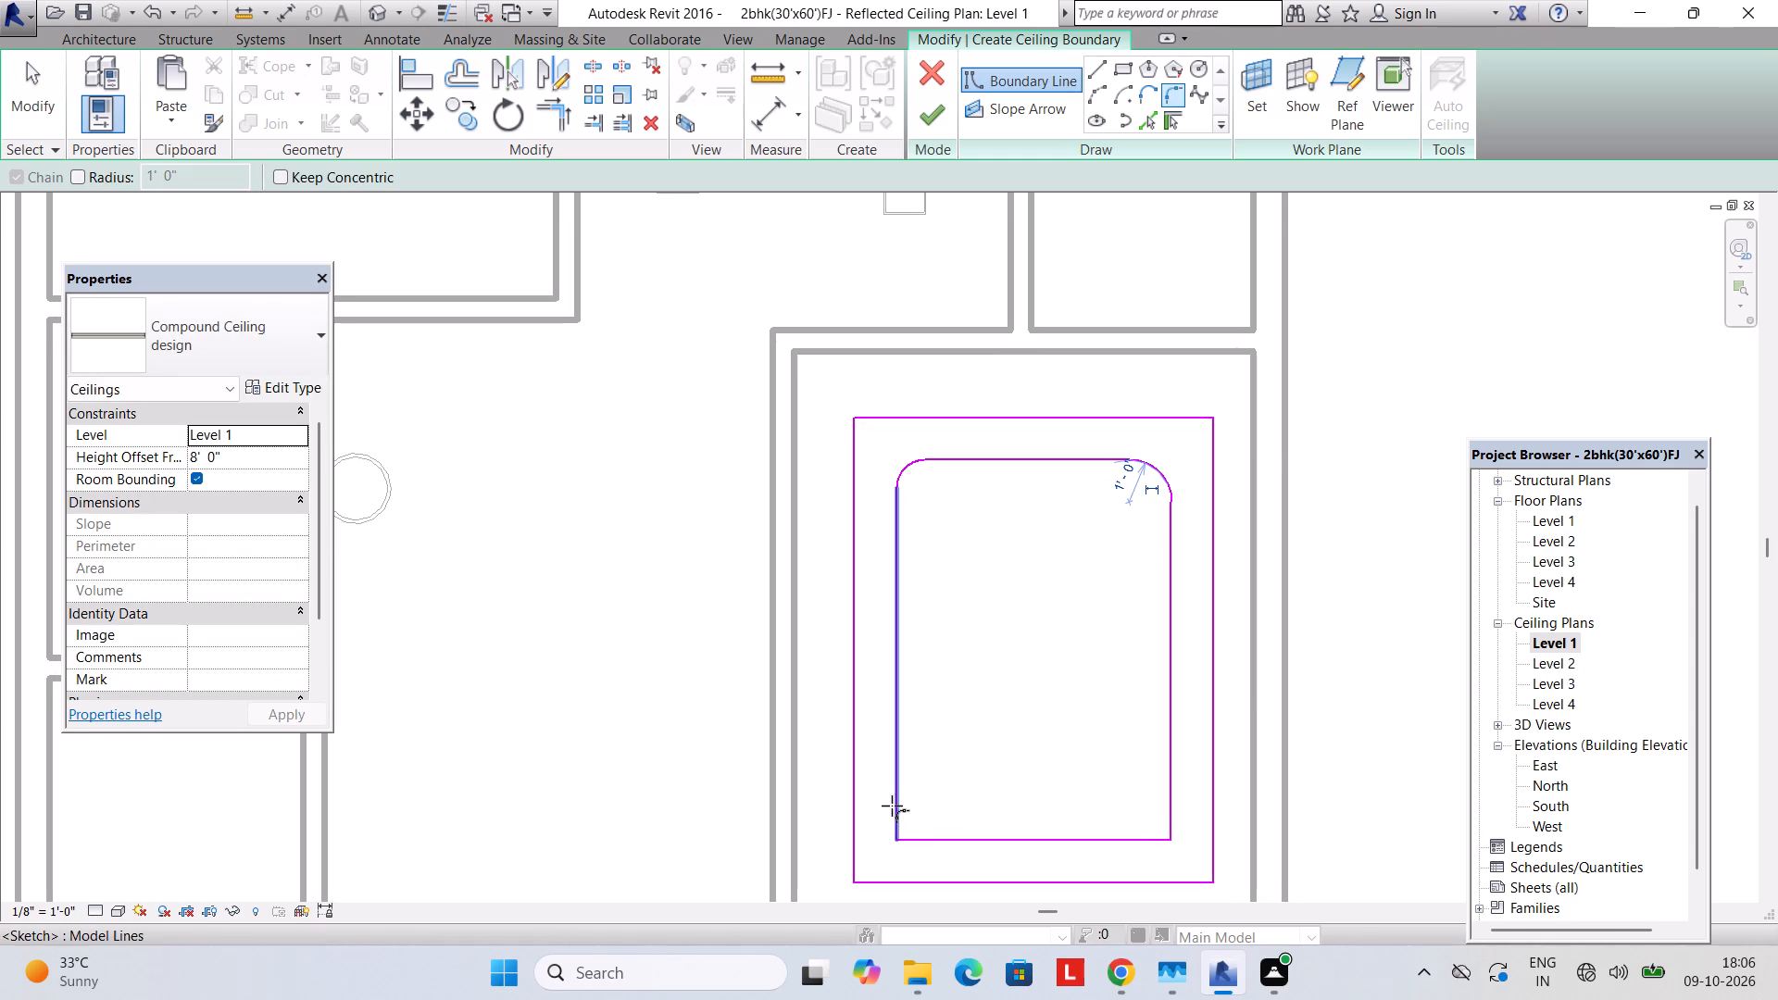
left_click(889, 806)
left_click(920, 836)
left_click(911, 827)
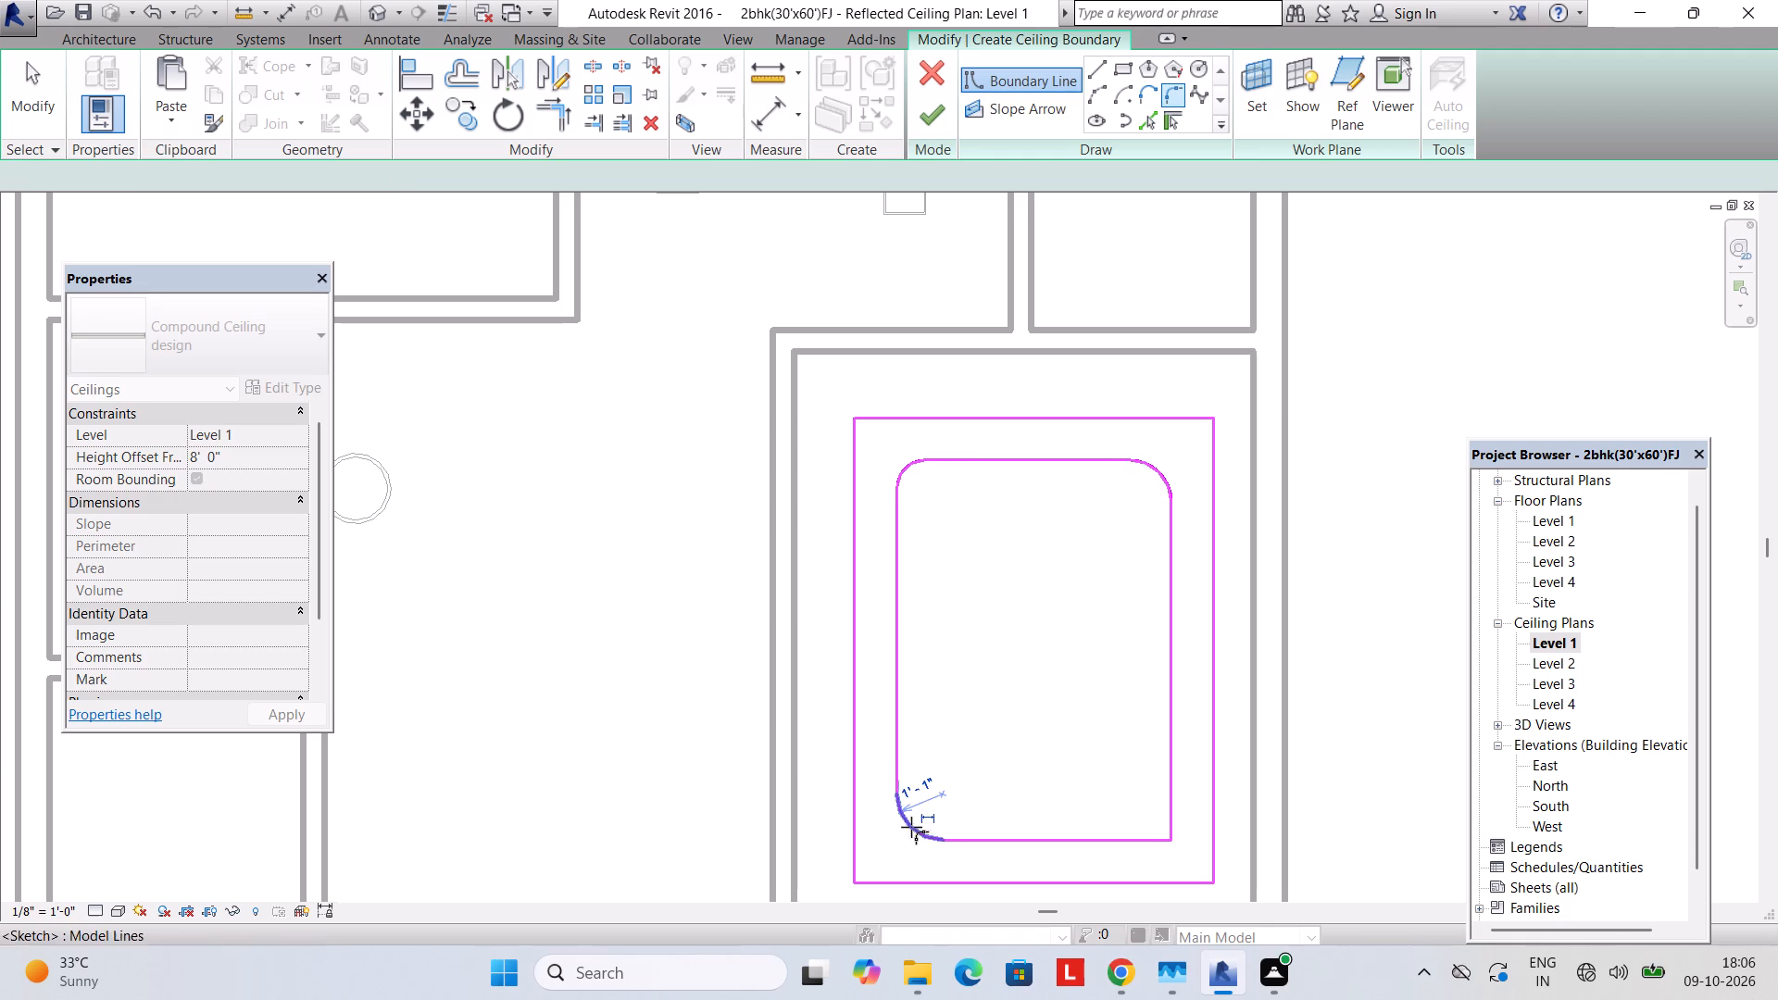
left_click(1116, 838)
left_click(1162, 796)
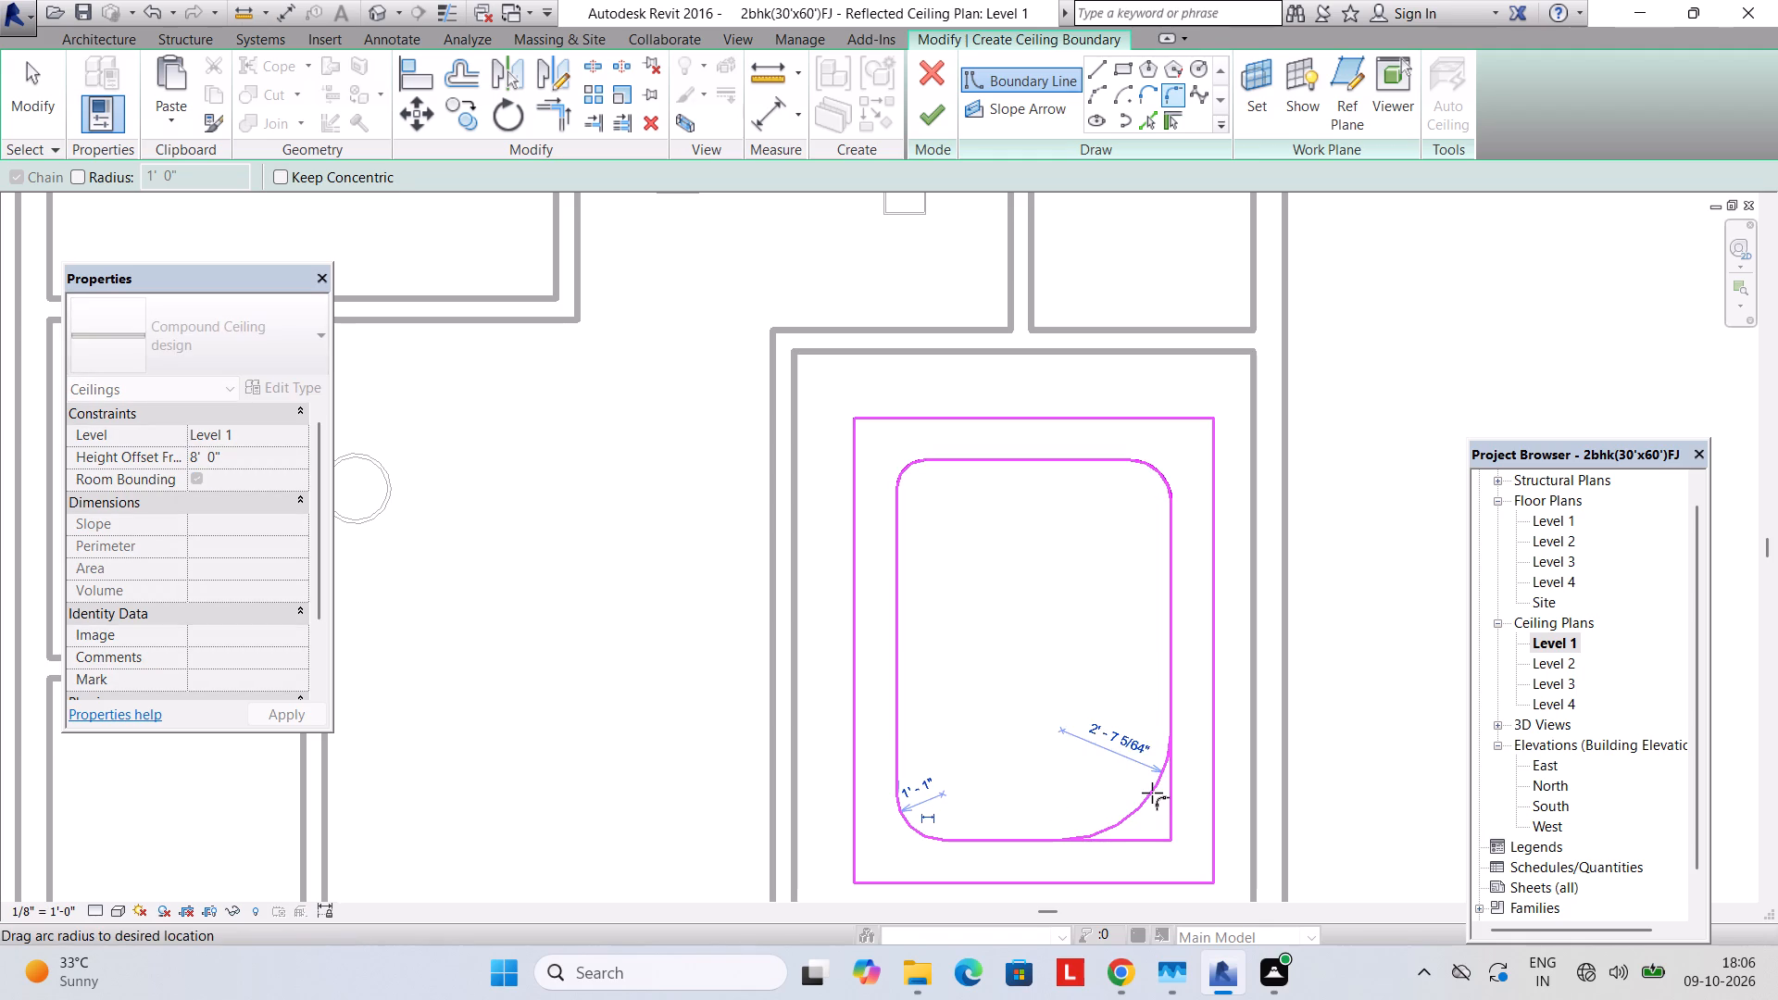
left_click(1158, 818)
scroll(1103, 661, "up", 2)
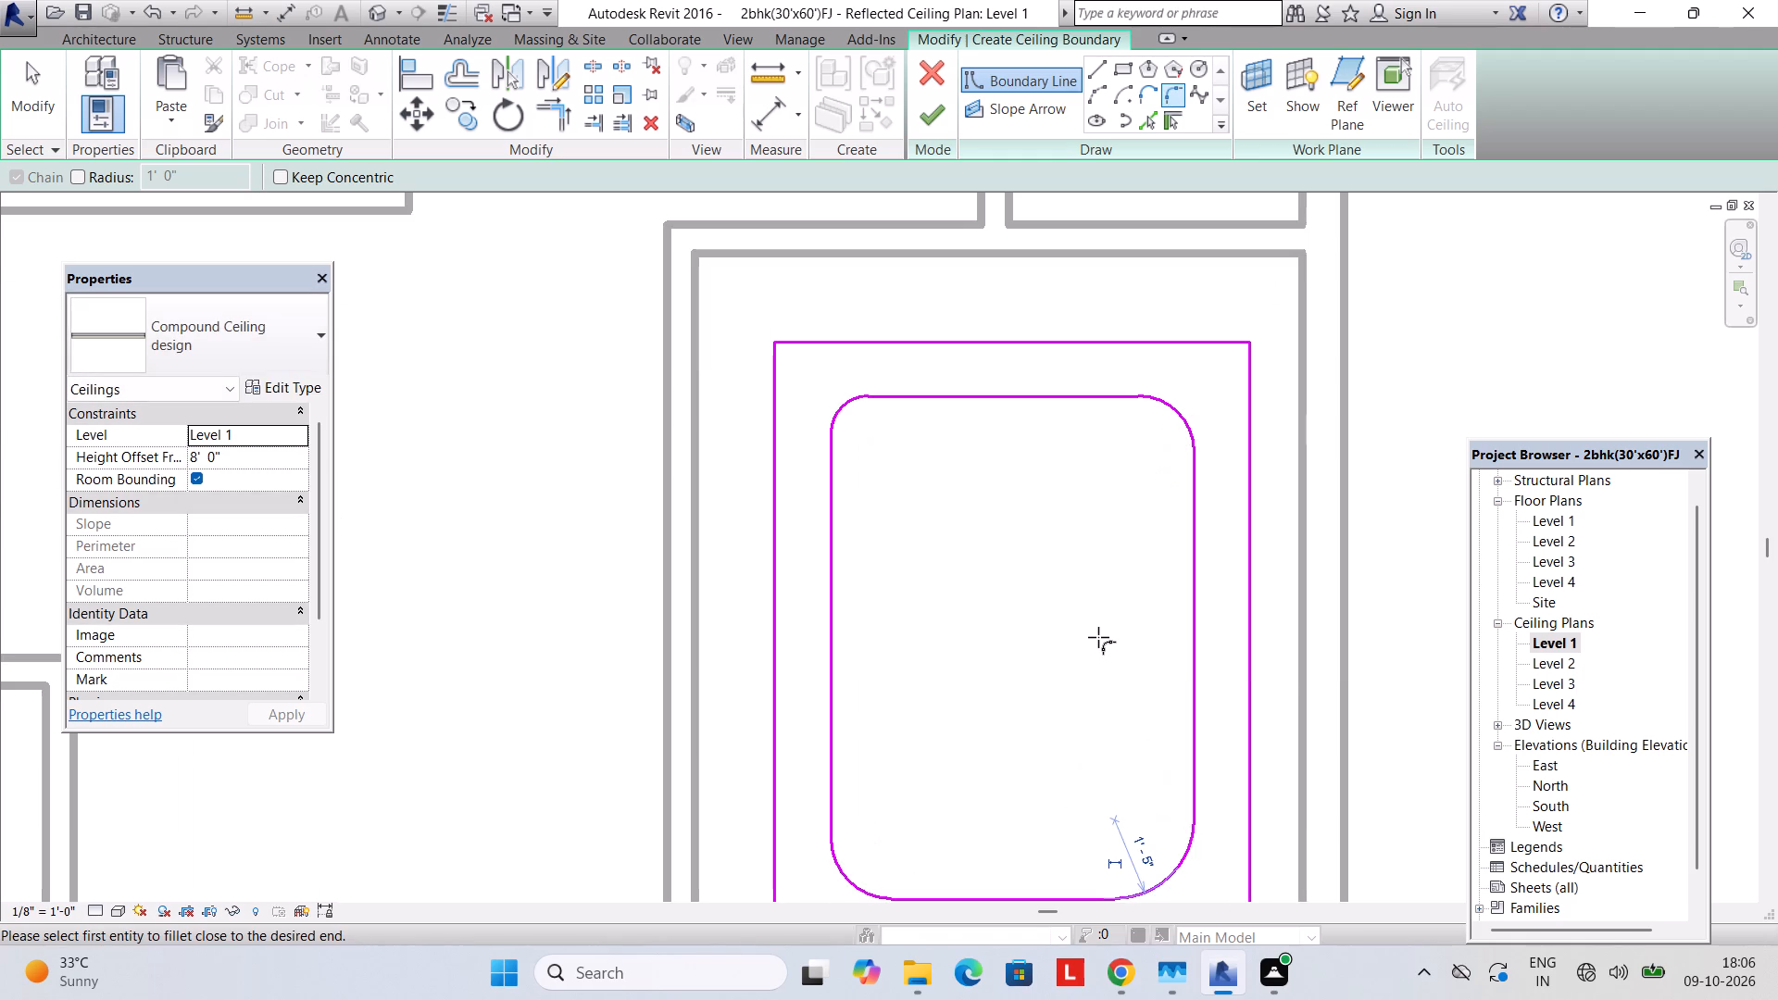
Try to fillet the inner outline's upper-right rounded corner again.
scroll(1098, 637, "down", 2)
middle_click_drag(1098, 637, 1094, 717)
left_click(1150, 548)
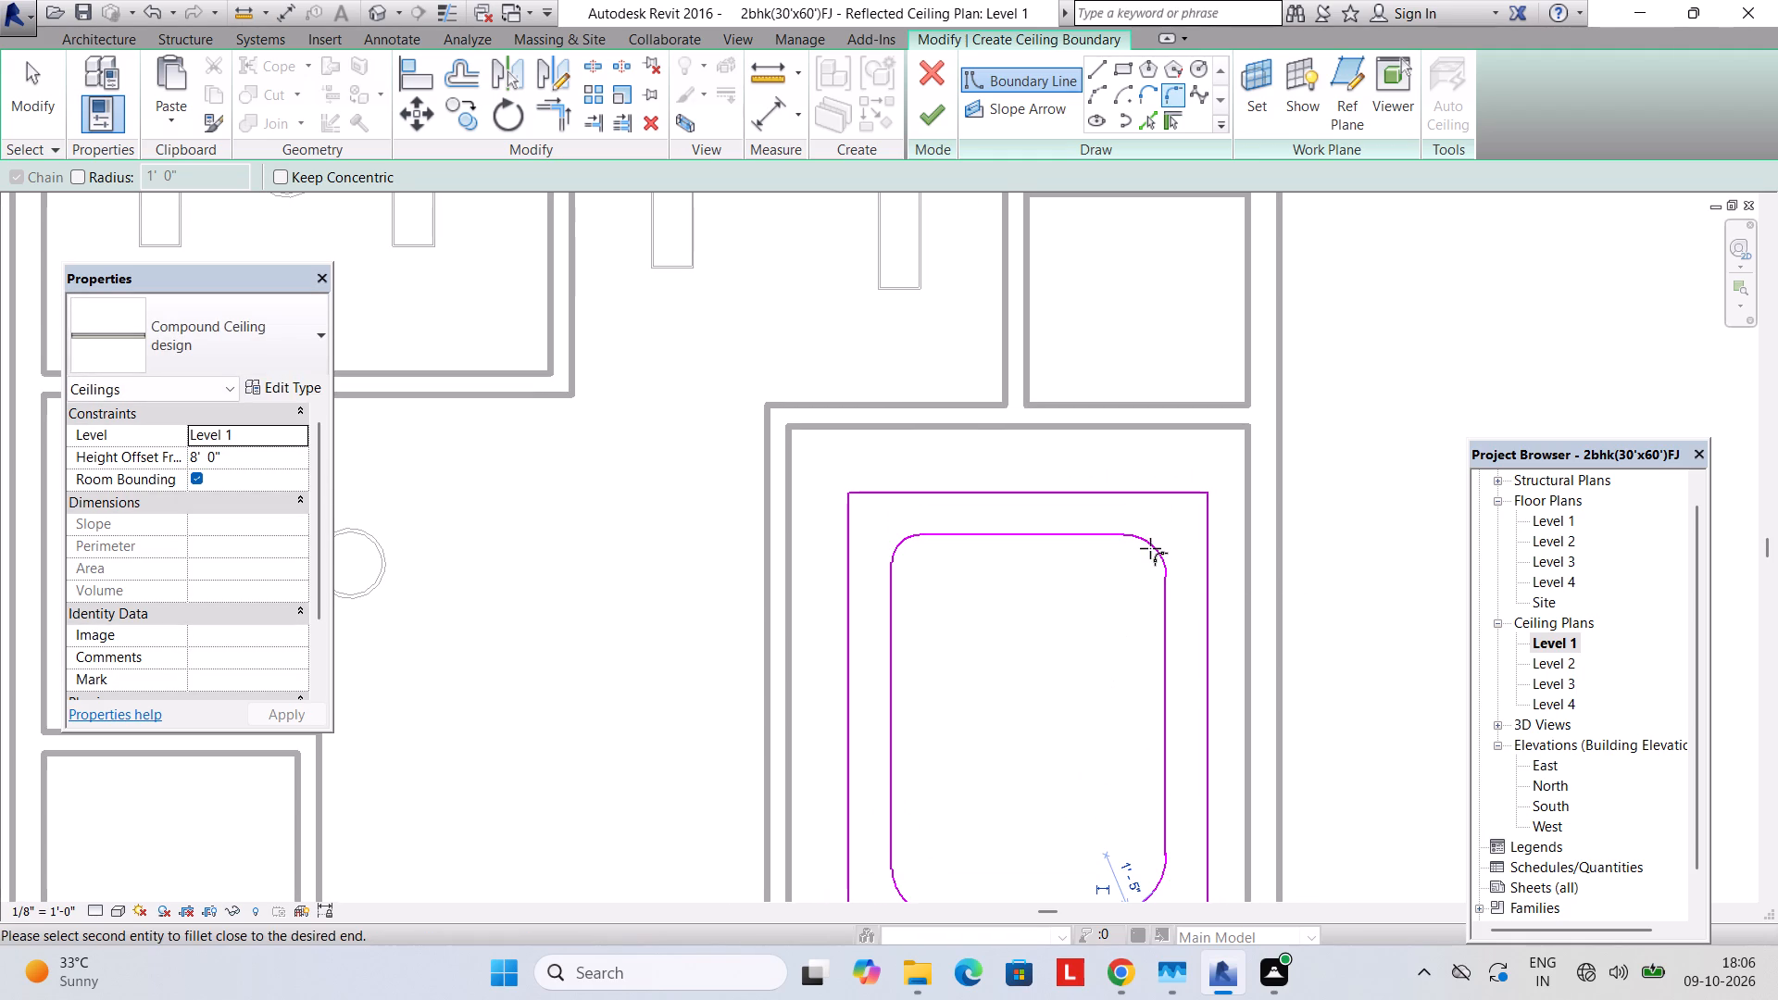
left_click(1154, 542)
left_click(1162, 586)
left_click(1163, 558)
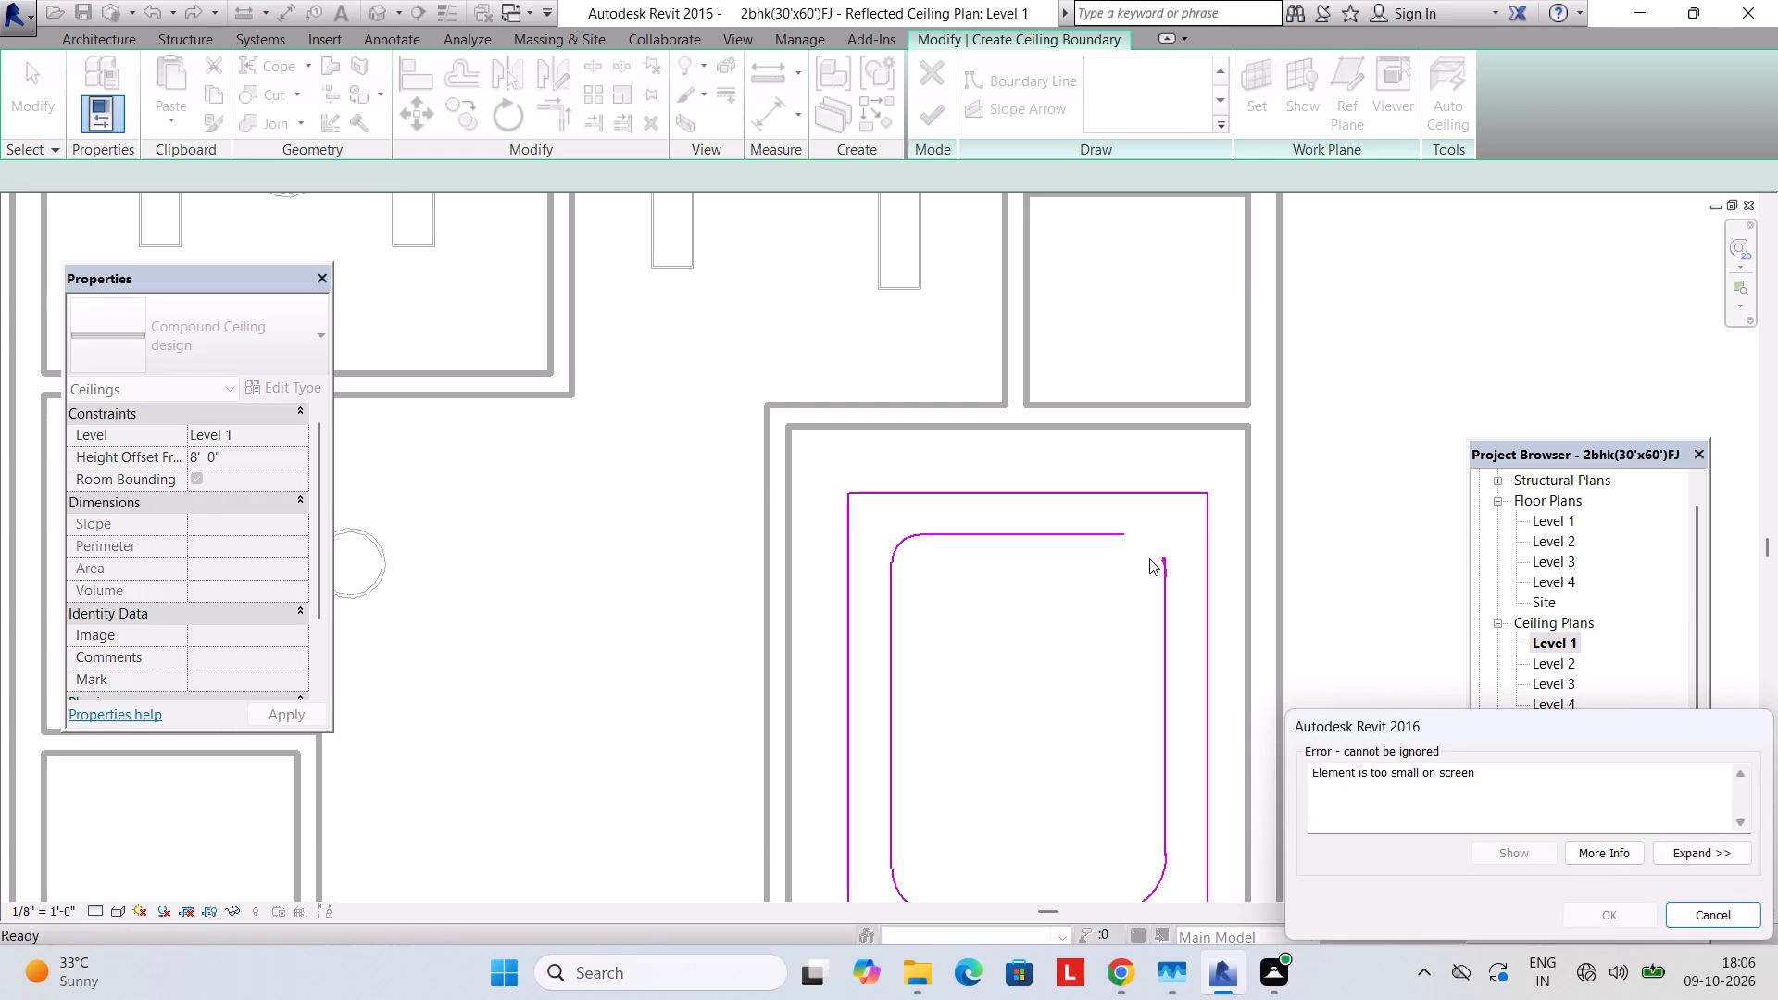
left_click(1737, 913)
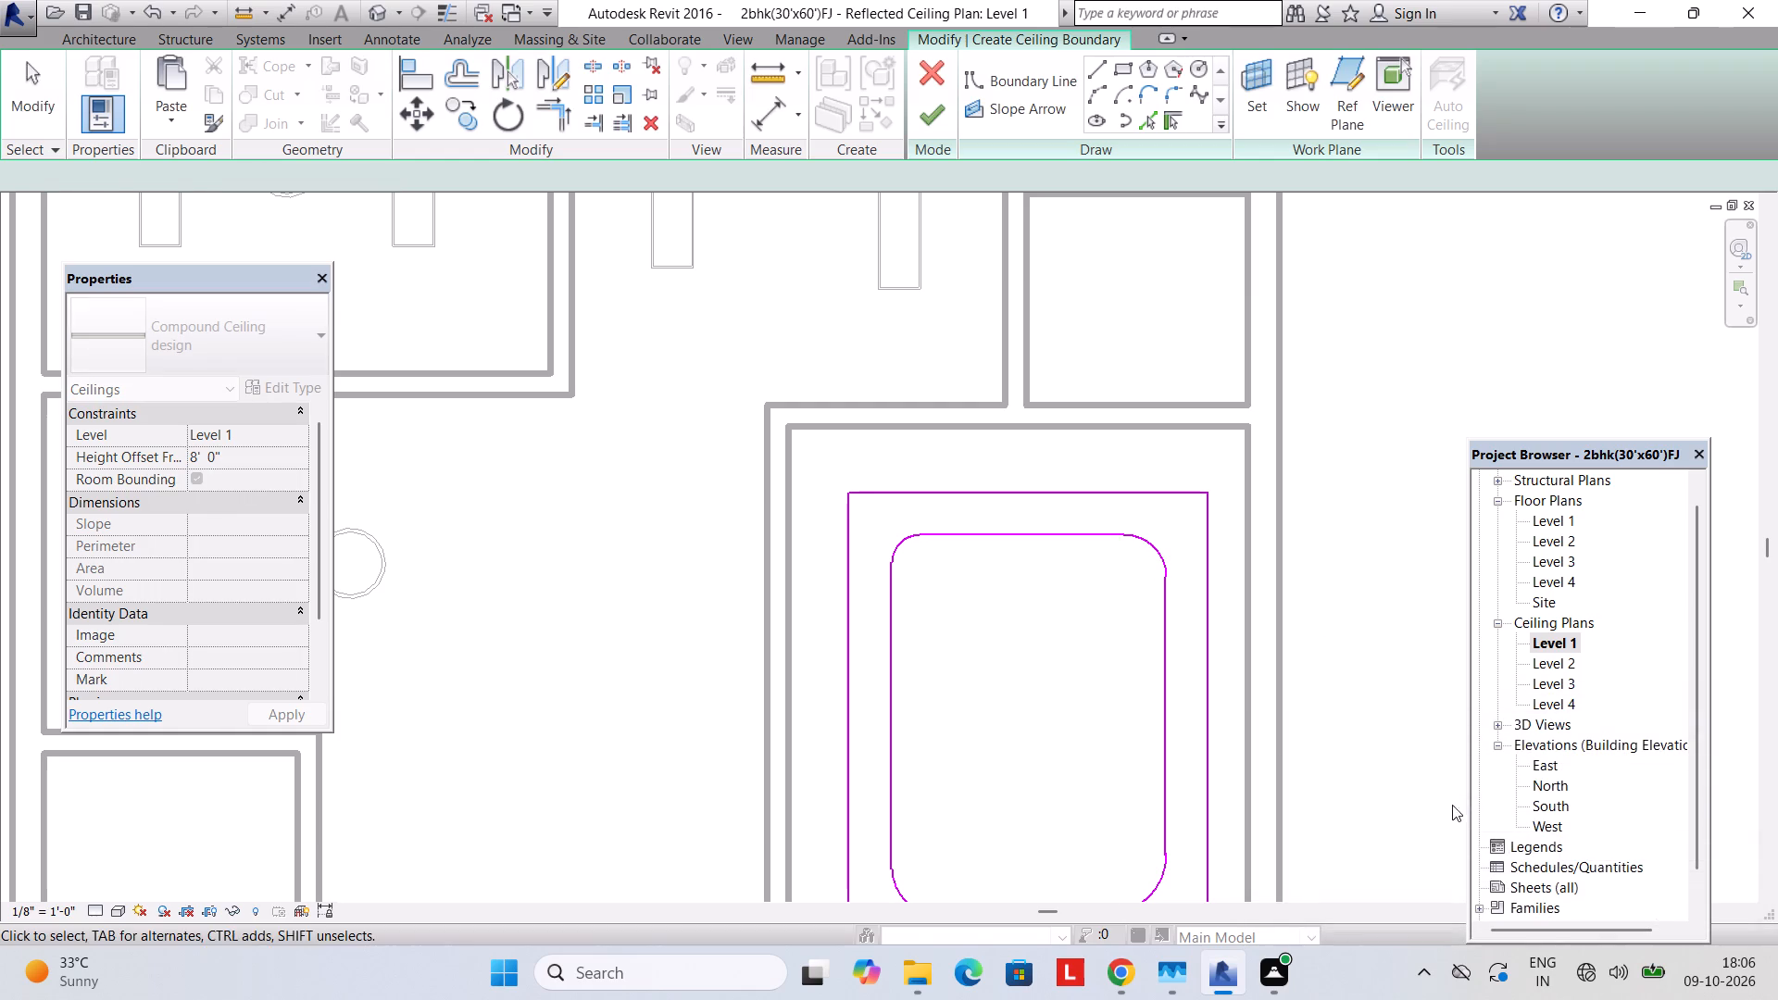
Nudge the inner outline's bottom edge one increment down, making the outline 9'-2" long.
scroll(932, 548, "up", 3)
middle_click_drag(1174, 552, 1042, 586)
scroll(1073, 594, "down", 4)
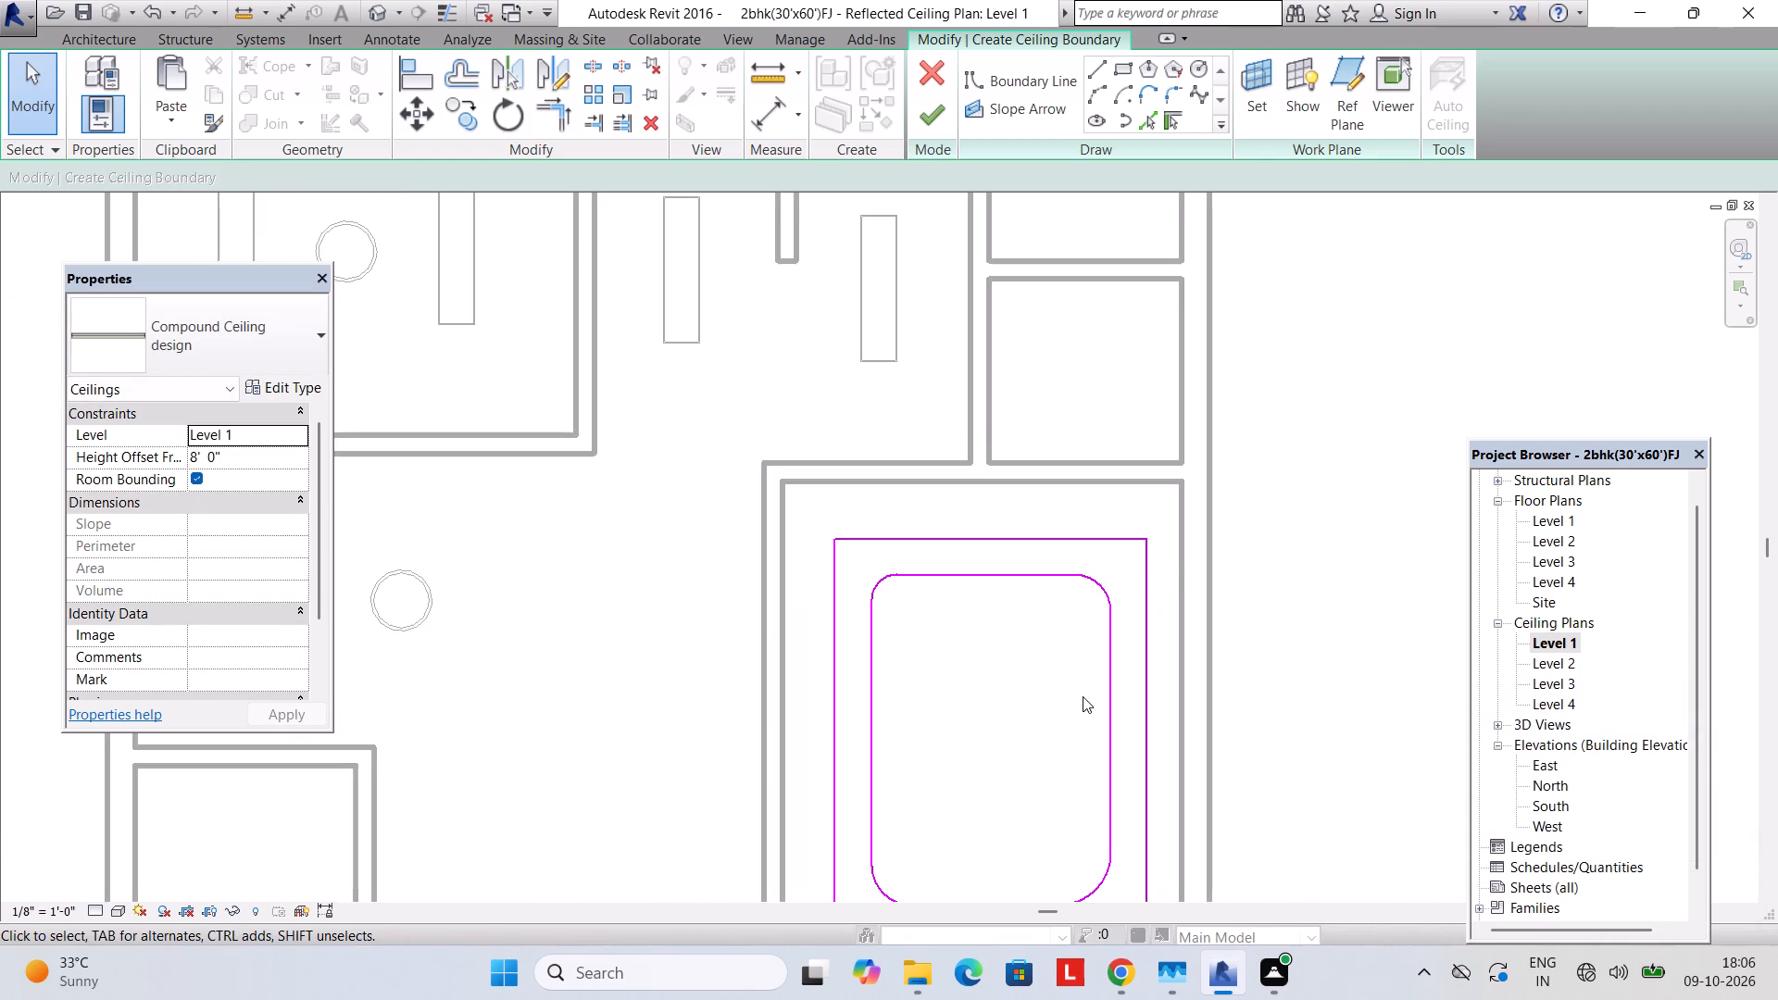
middle_click_drag(1082, 696, 1054, 634)
scroll(1052, 598, "up", 8)
scroll(1013, 610, "down", 4)
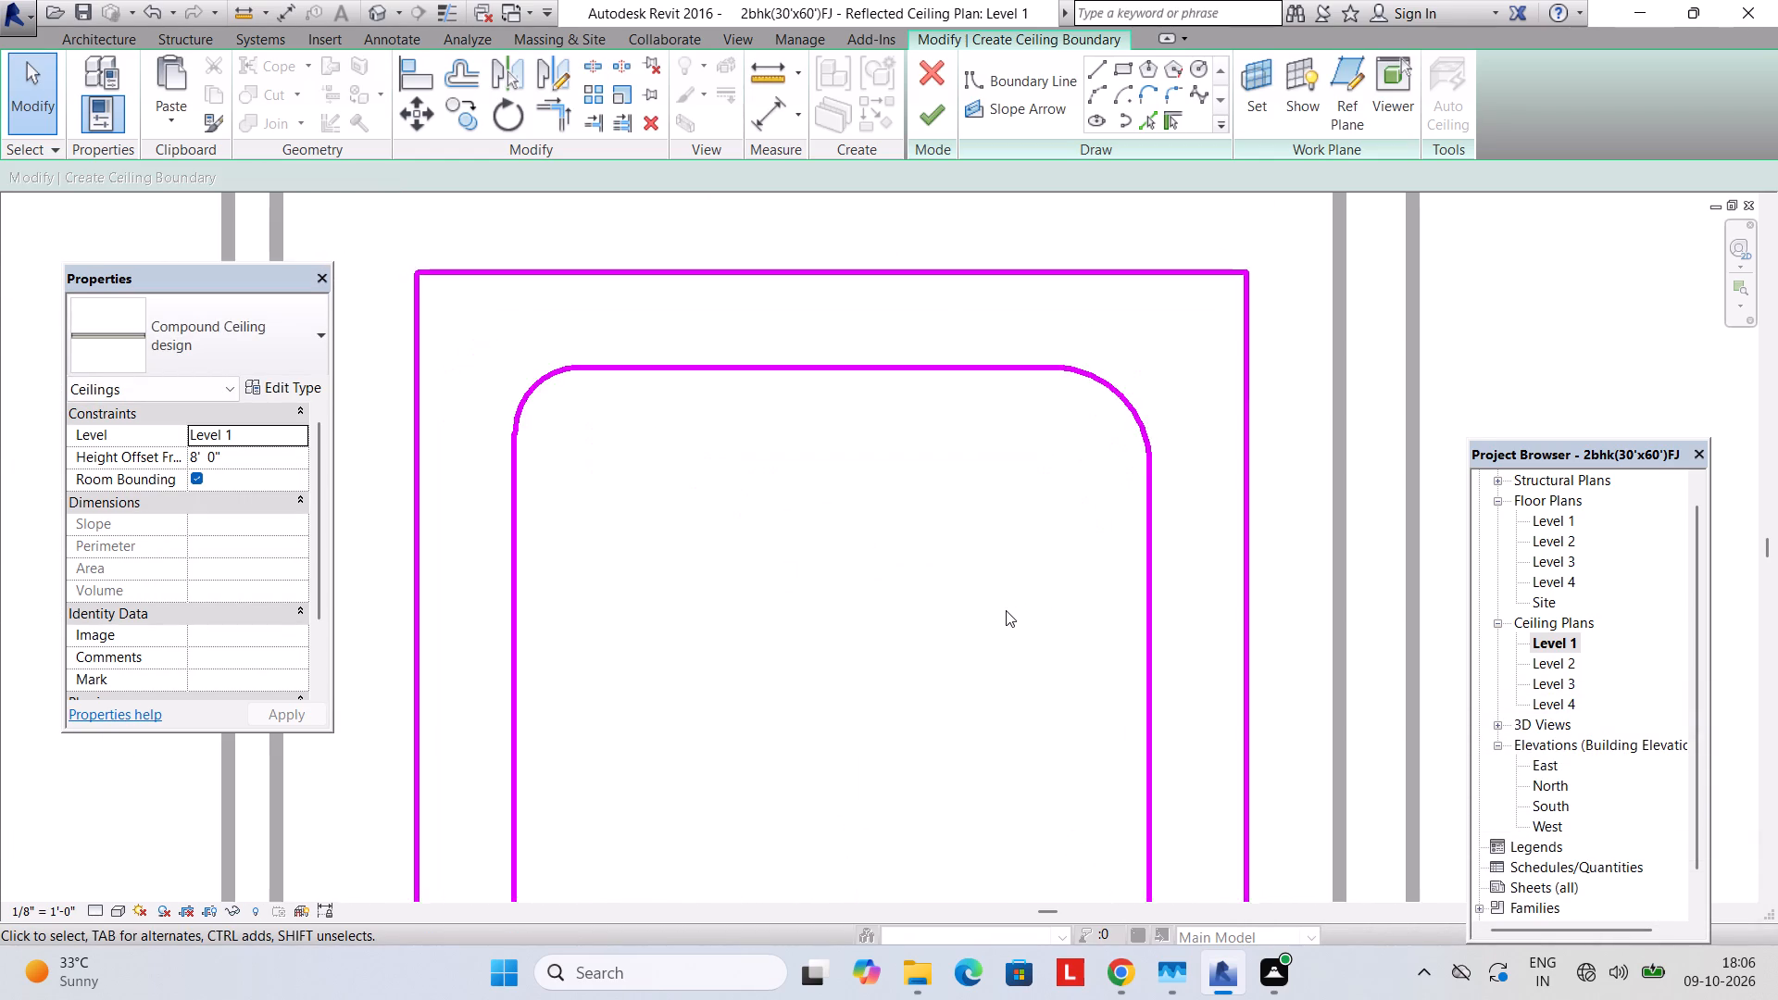
scroll(1006, 610, "down", 4)
middle_click_drag(1006, 610, 988, 537)
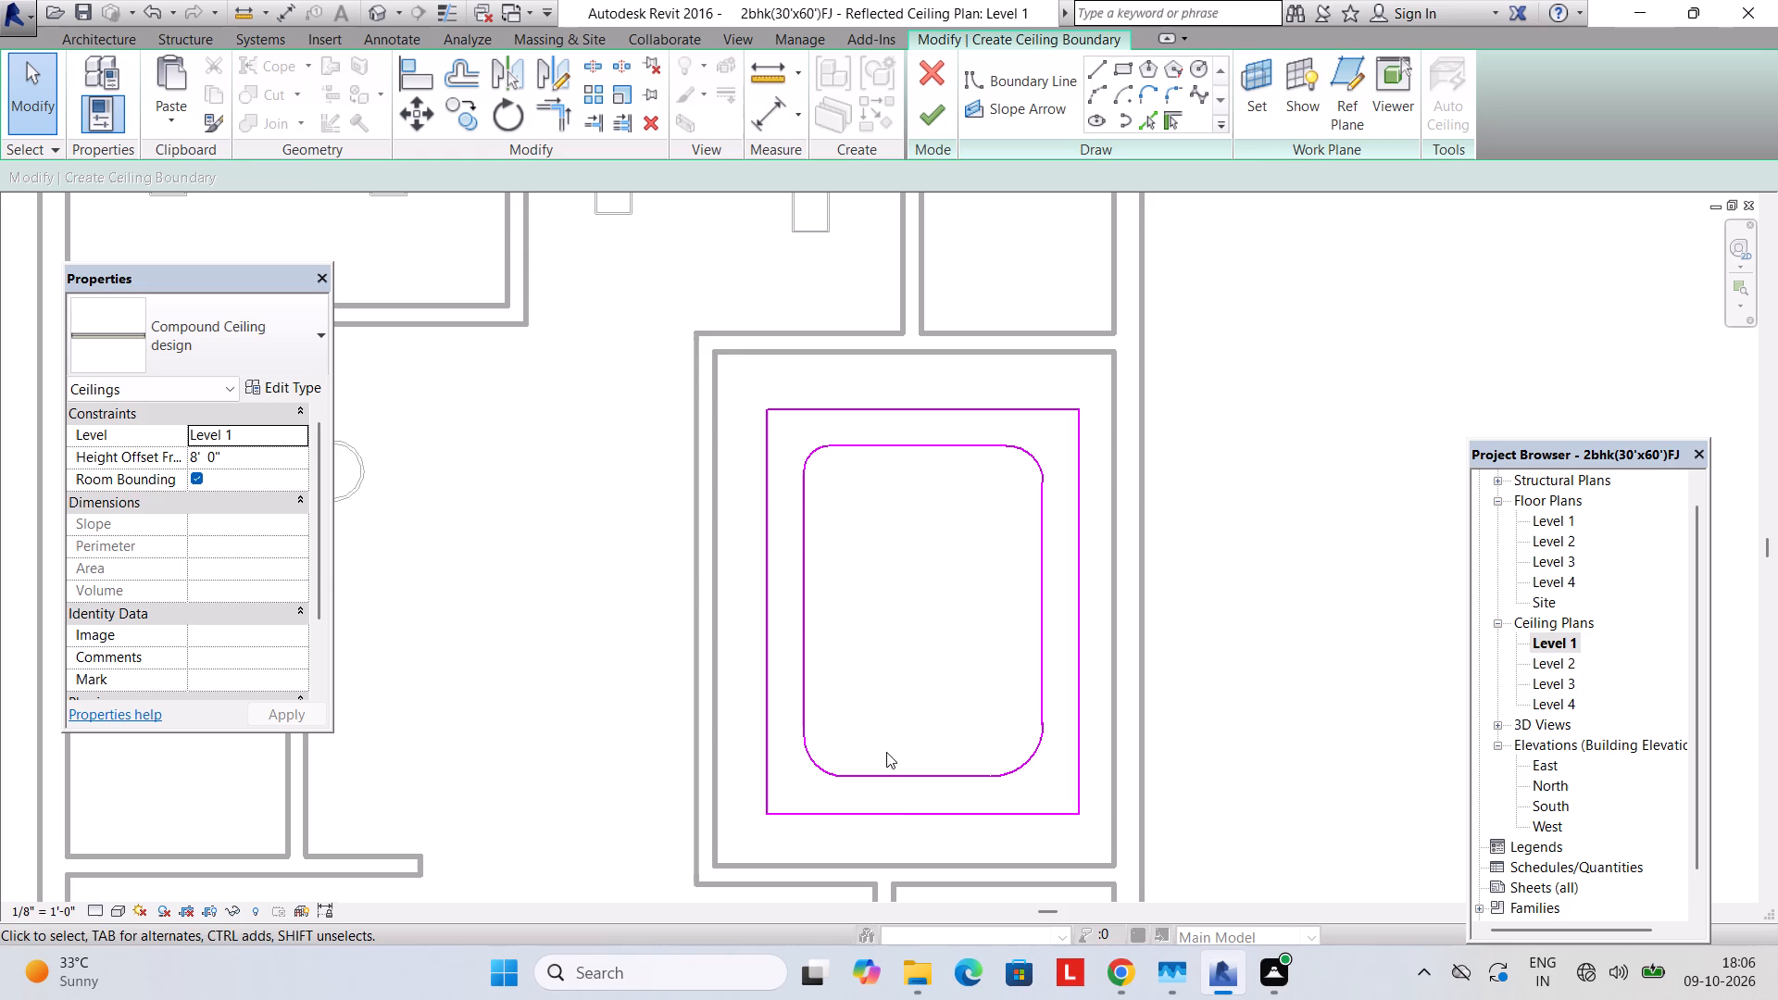
left_click(903, 777)
key("Down")
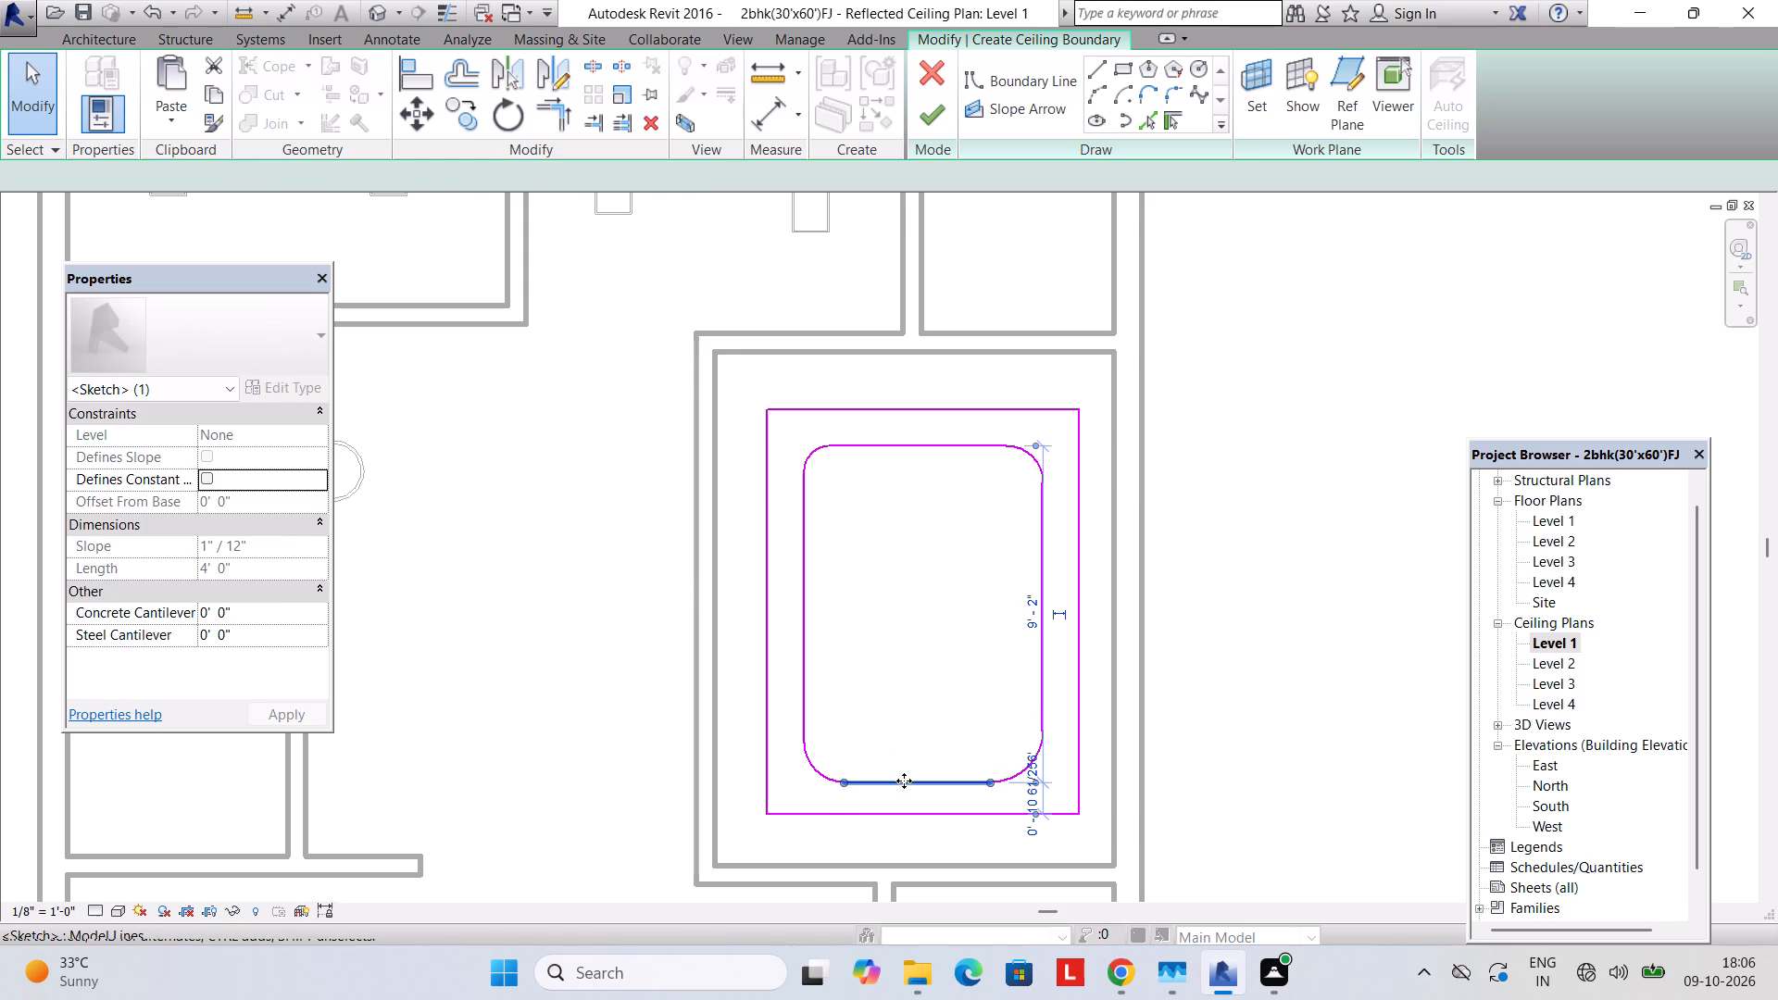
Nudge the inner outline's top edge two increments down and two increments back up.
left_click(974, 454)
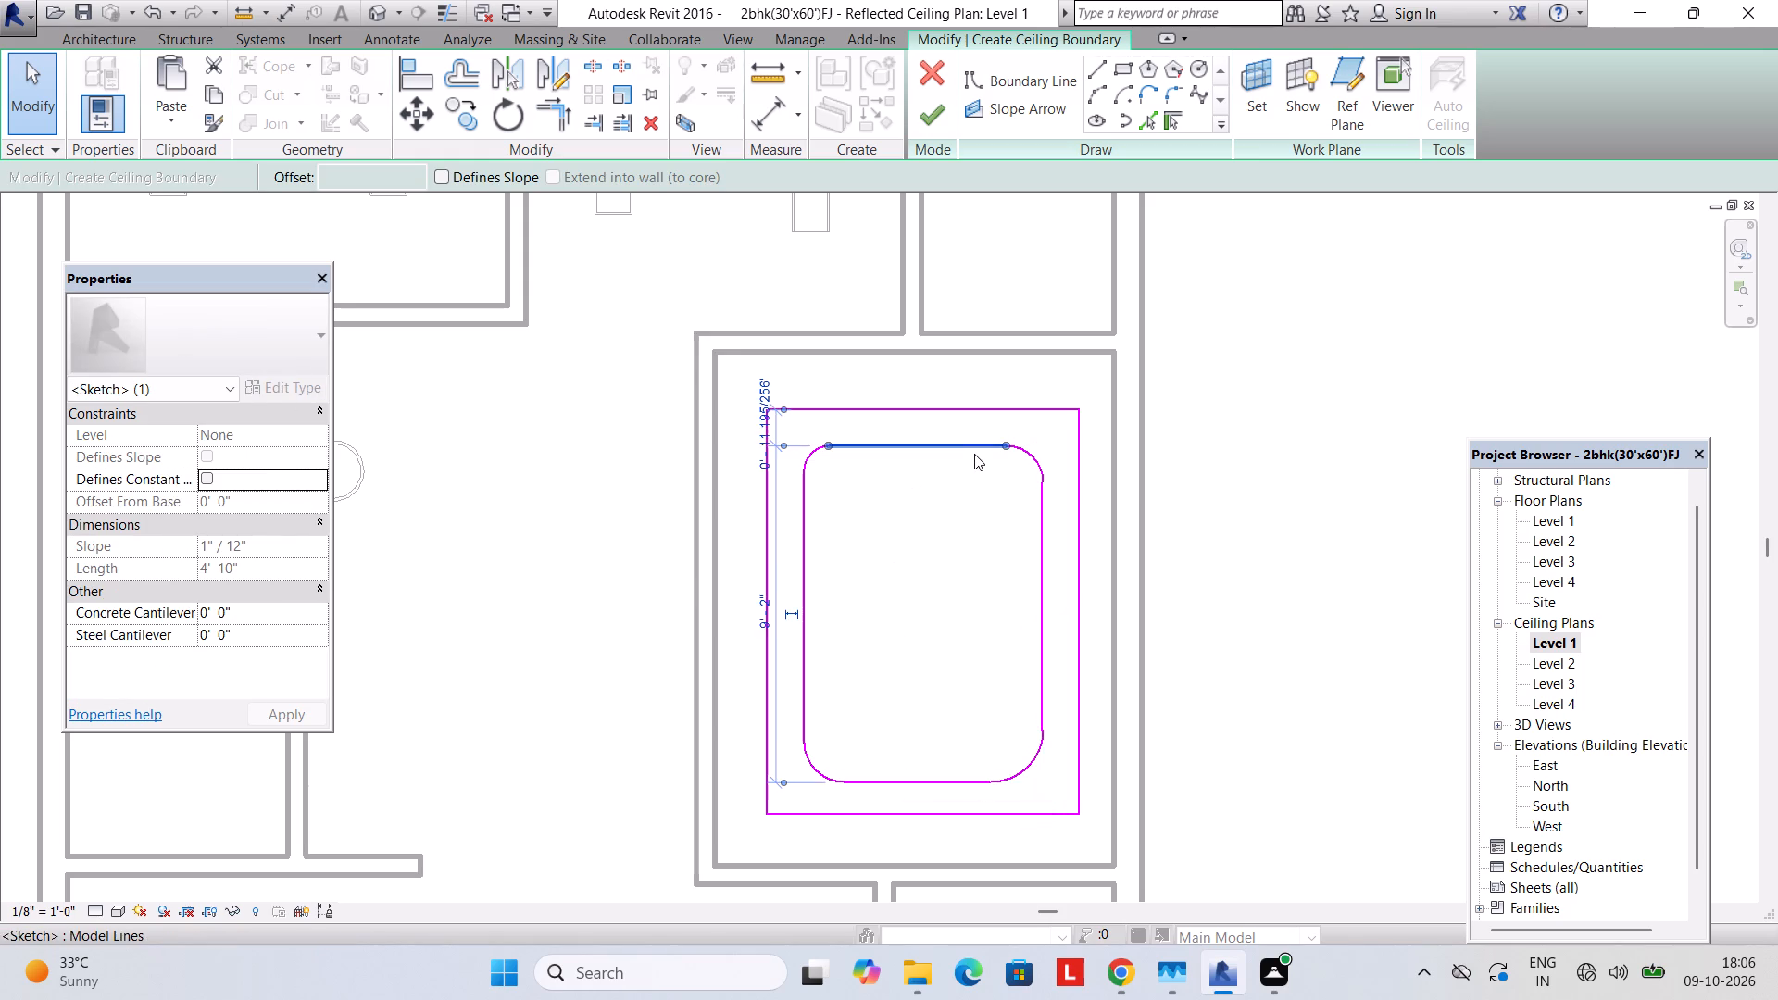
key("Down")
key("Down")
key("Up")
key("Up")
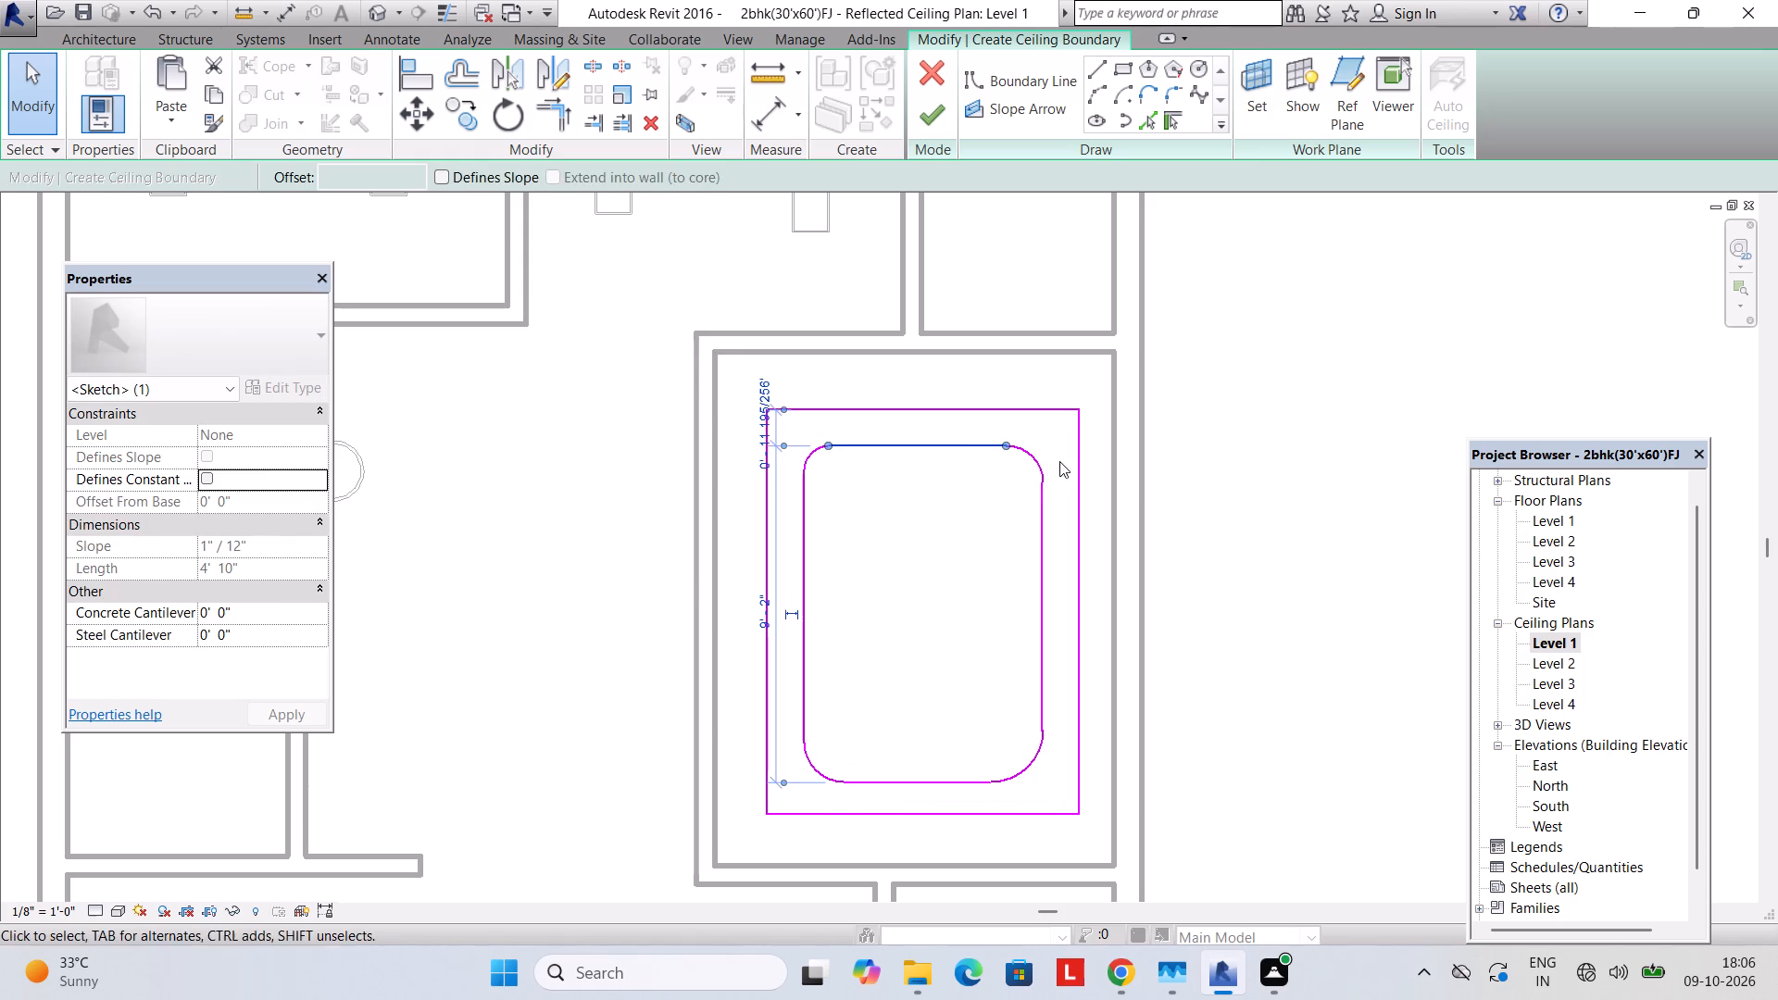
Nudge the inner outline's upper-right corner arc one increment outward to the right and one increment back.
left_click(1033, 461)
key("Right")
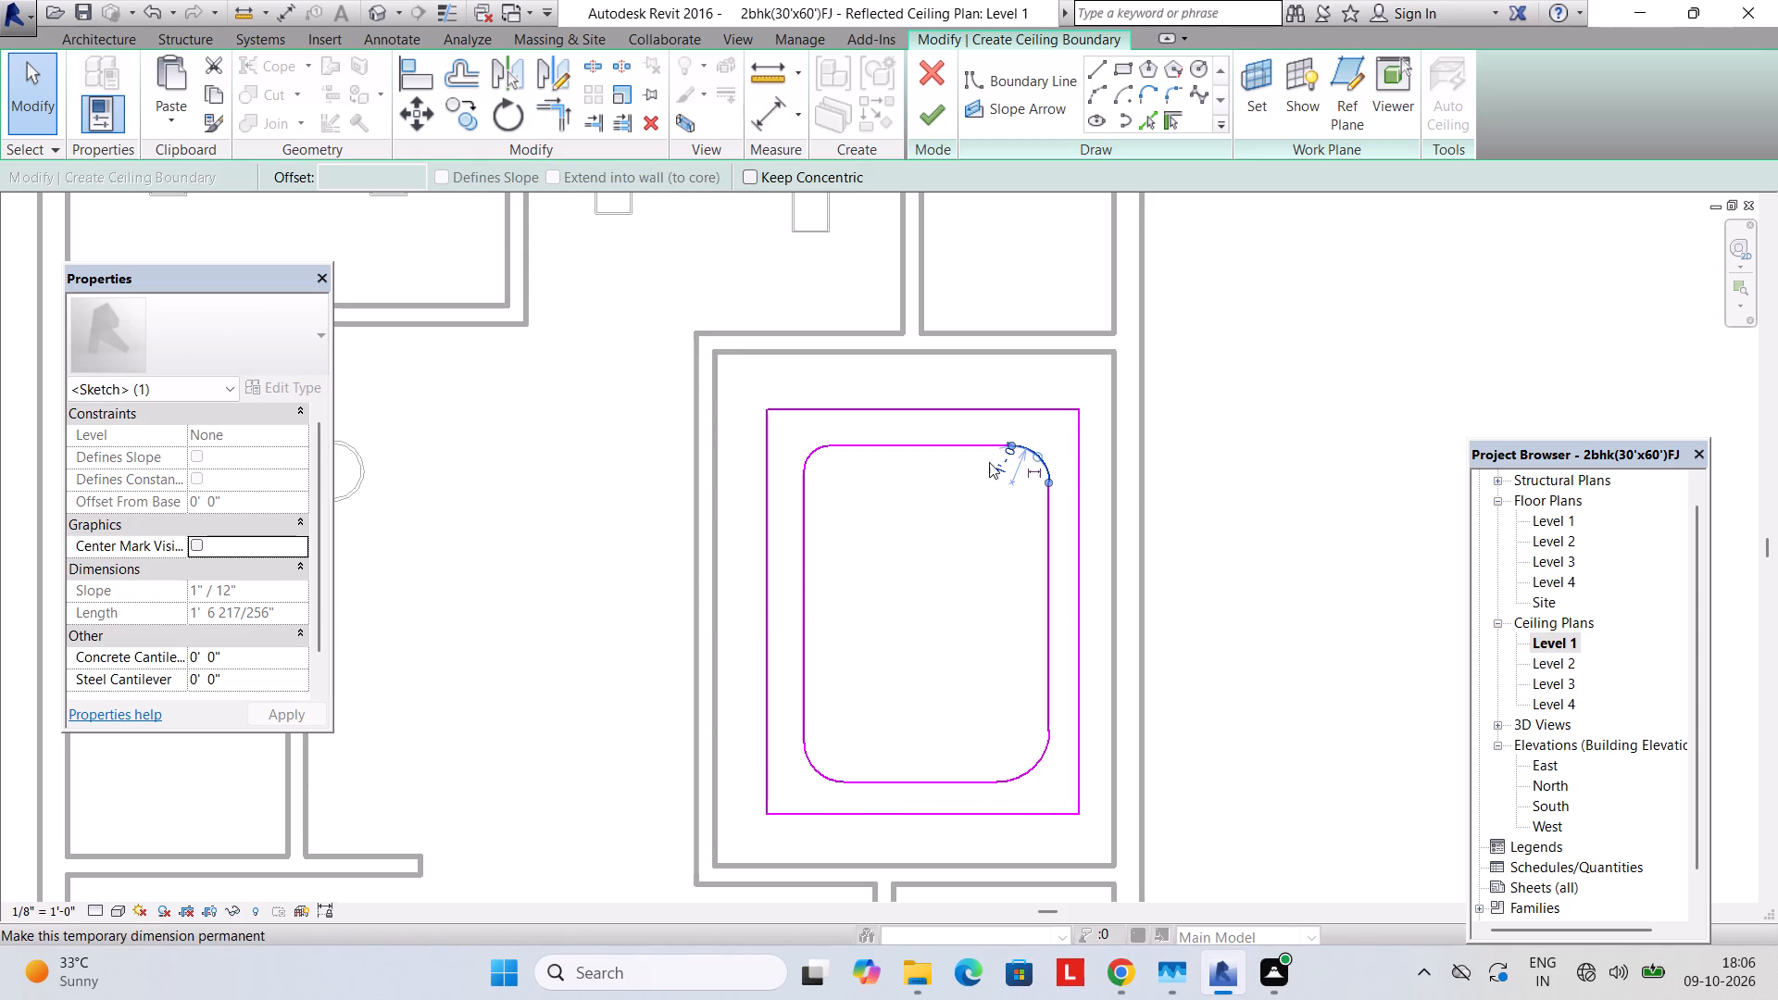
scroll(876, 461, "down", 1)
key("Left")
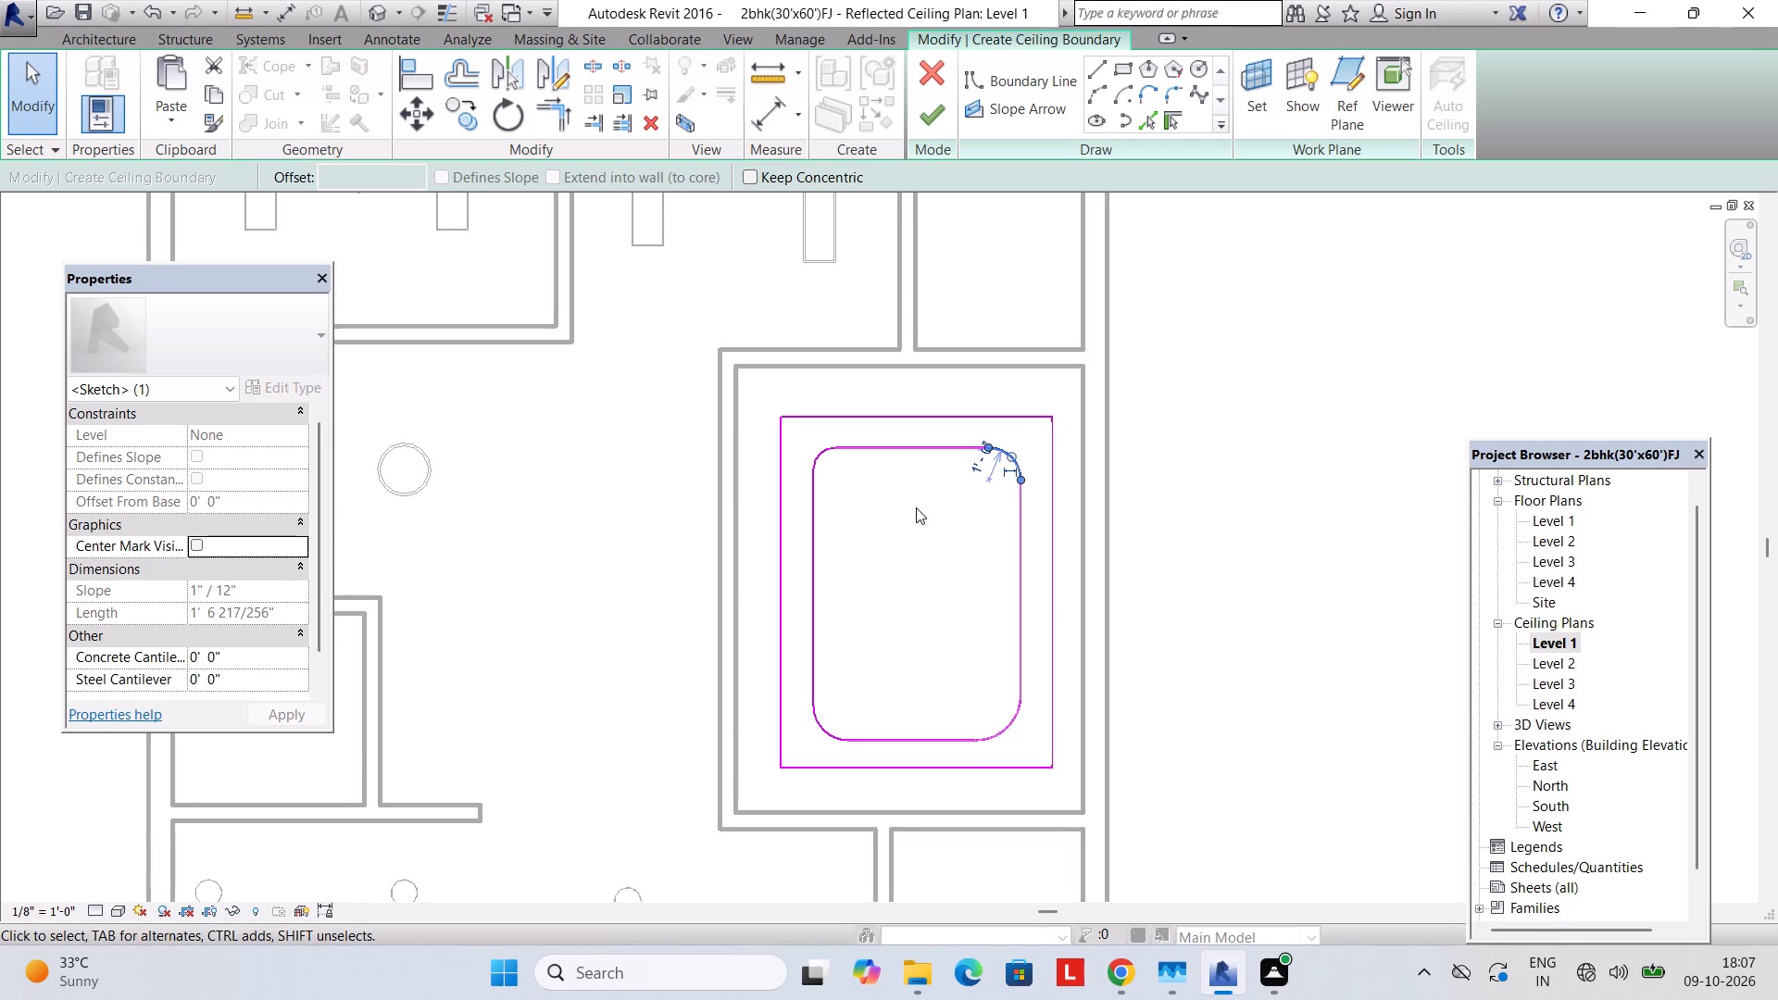
Reshape the inner outline's upper-right corner arc to a smaller radius, giving an arc length of about 1'-1".
scroll(916, 507, "down", 3)
scroll(916, 507, "up", 3)
scroll(1010, 446, "up", 2)
left_click(1011, 460)
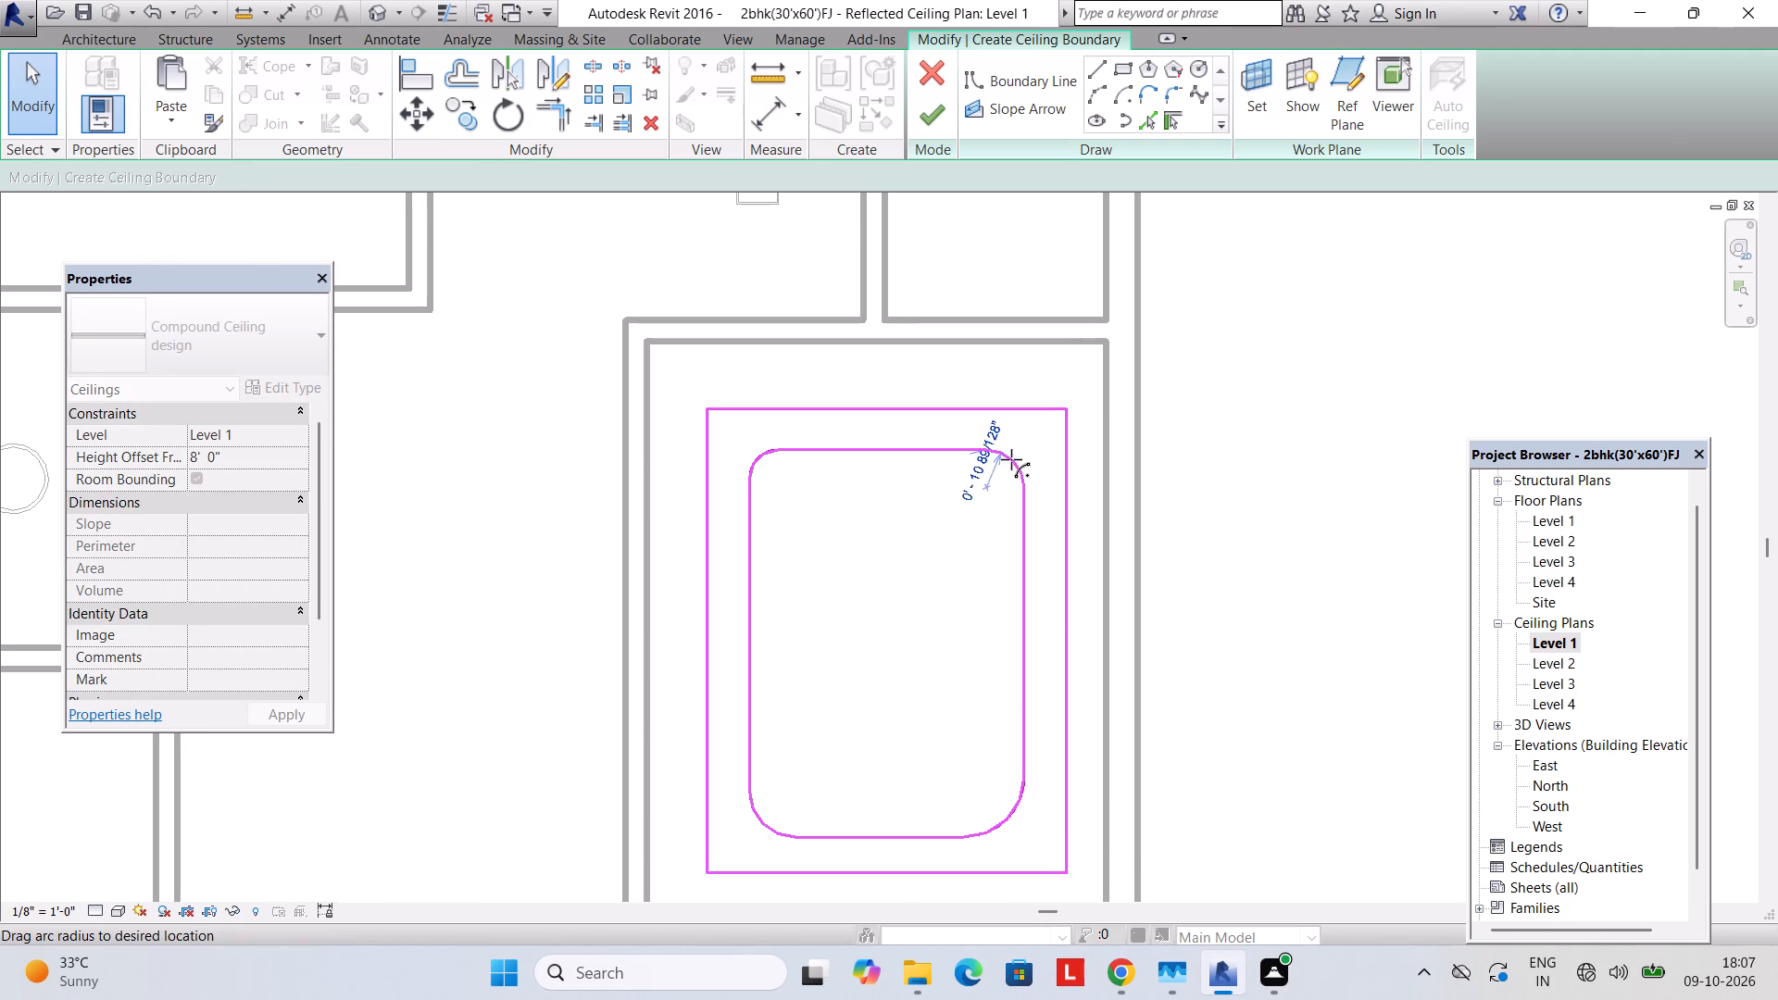
scroll(871, 493, "down", 2)
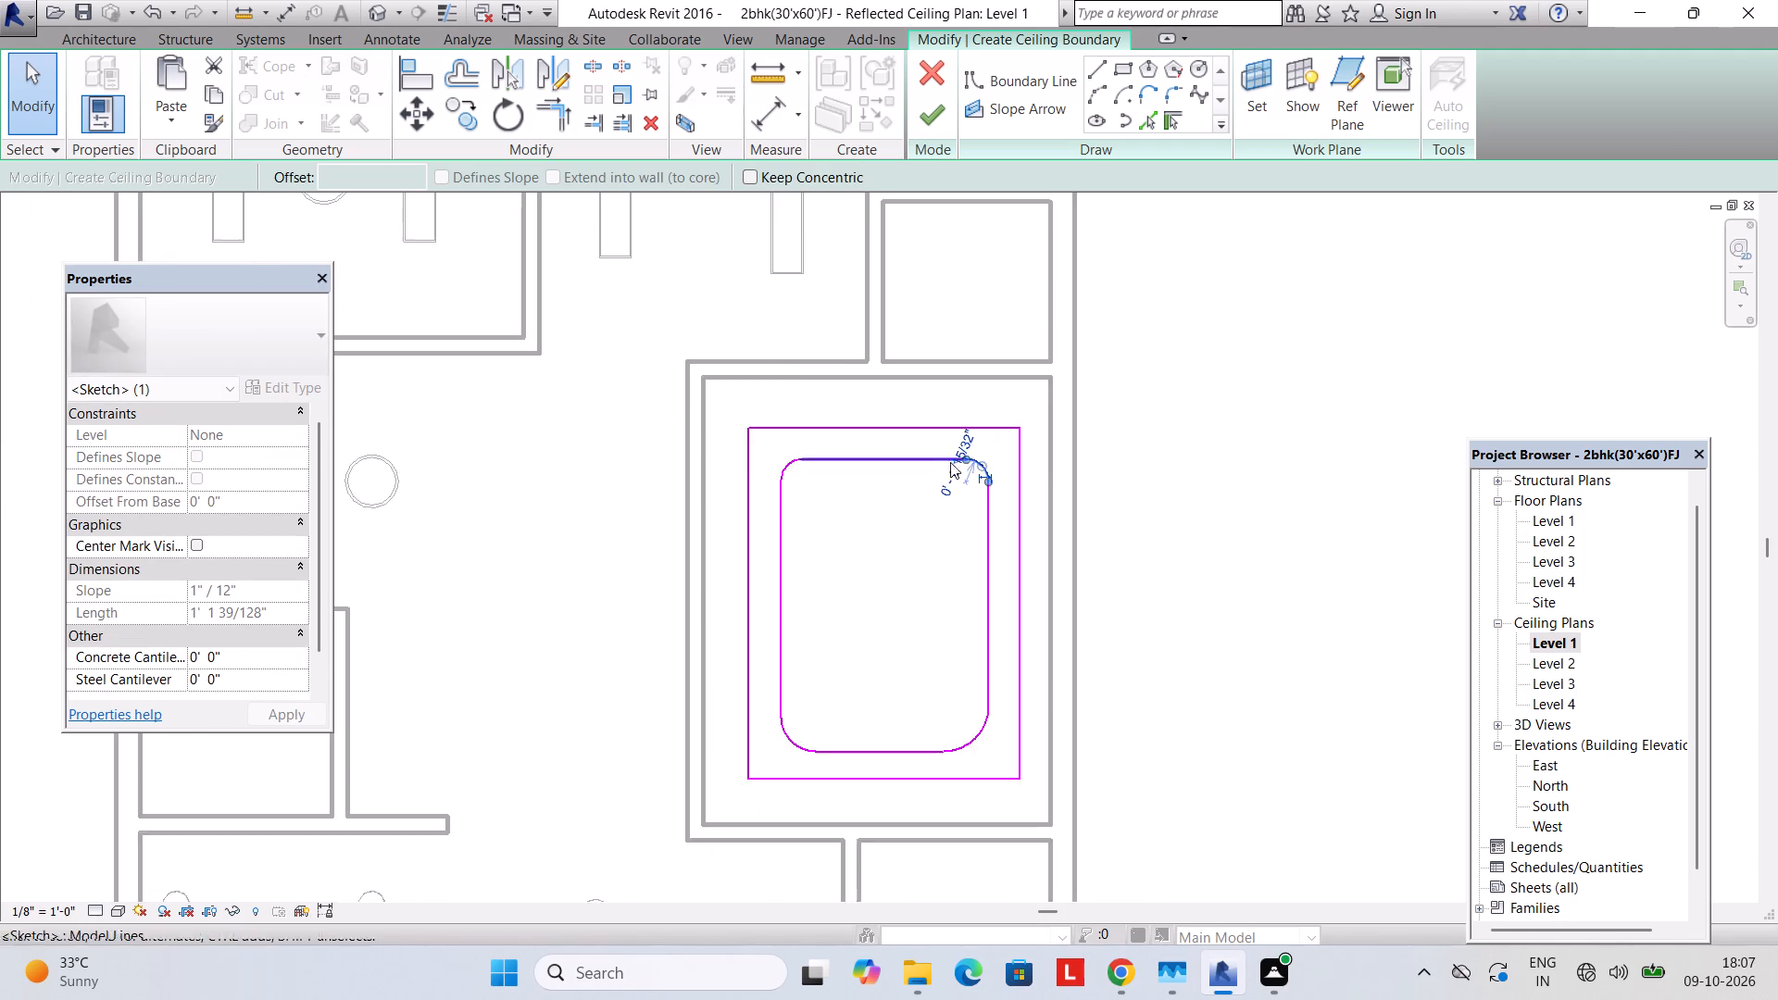
scroll(953, 458, "up", 7)
left_click(986, 460)
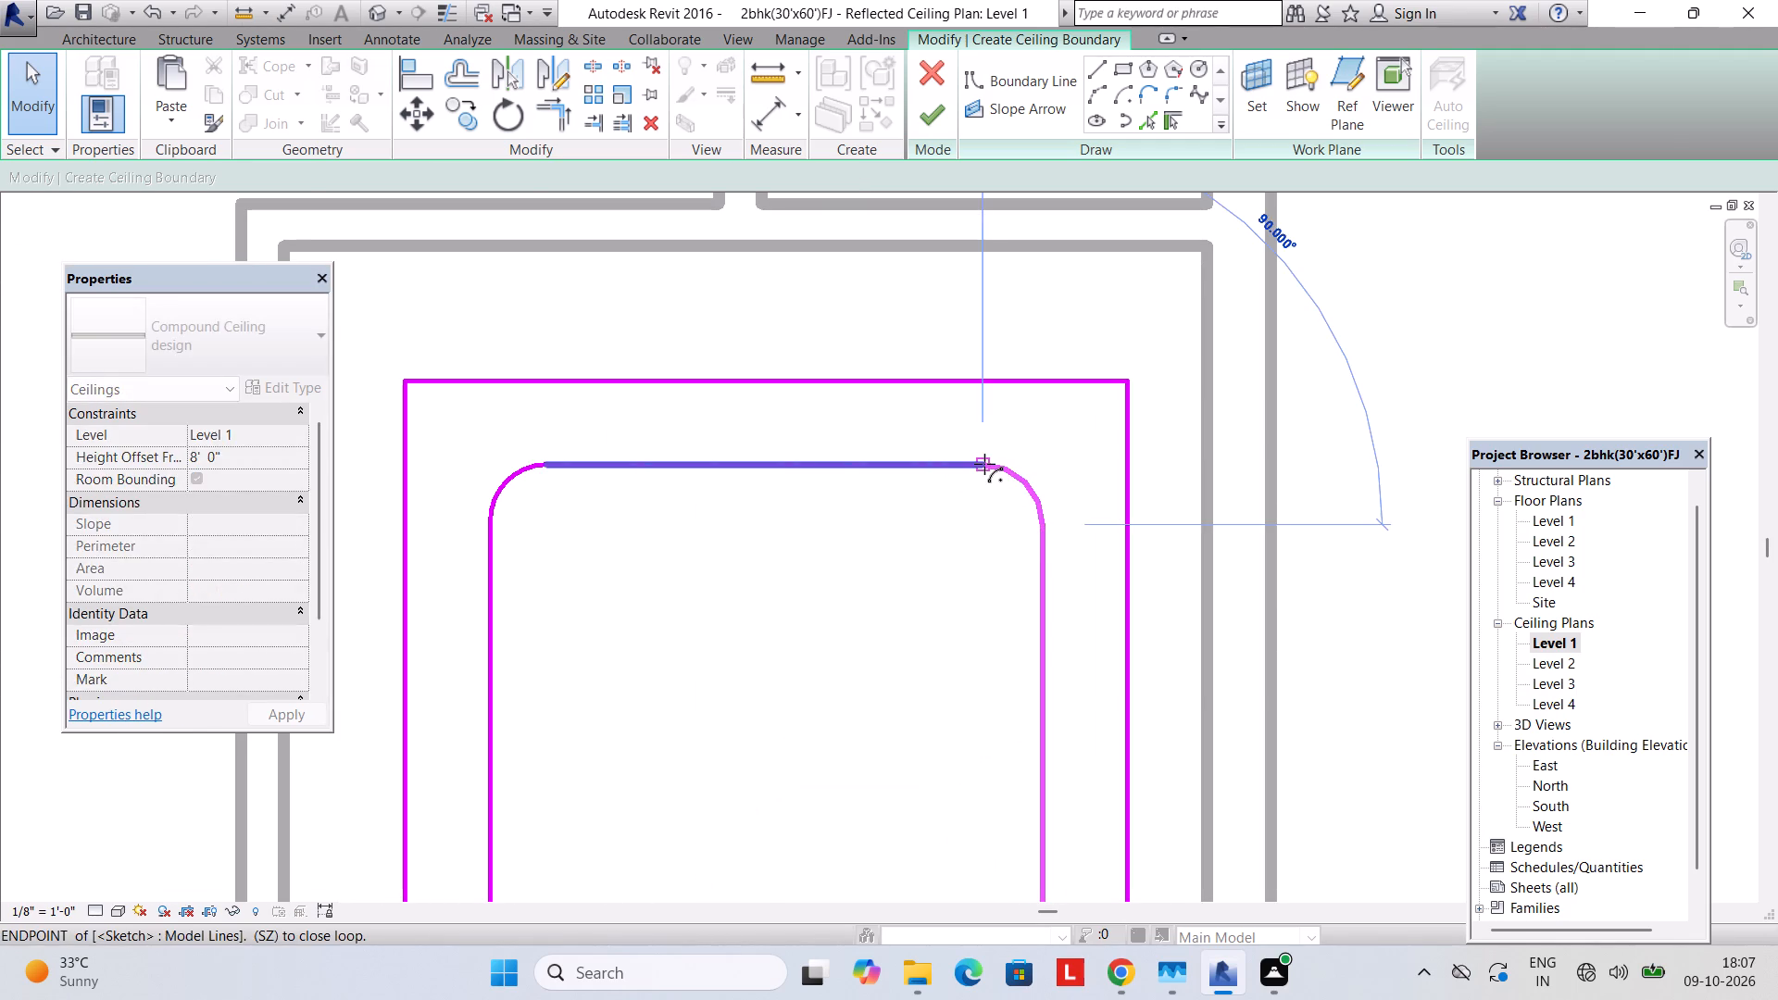
scroll(912, 507, "down", 4)
key("Escape")
scroll(936, 491, "down", 4)
middle_click_drag(912, 568, 908, 558)
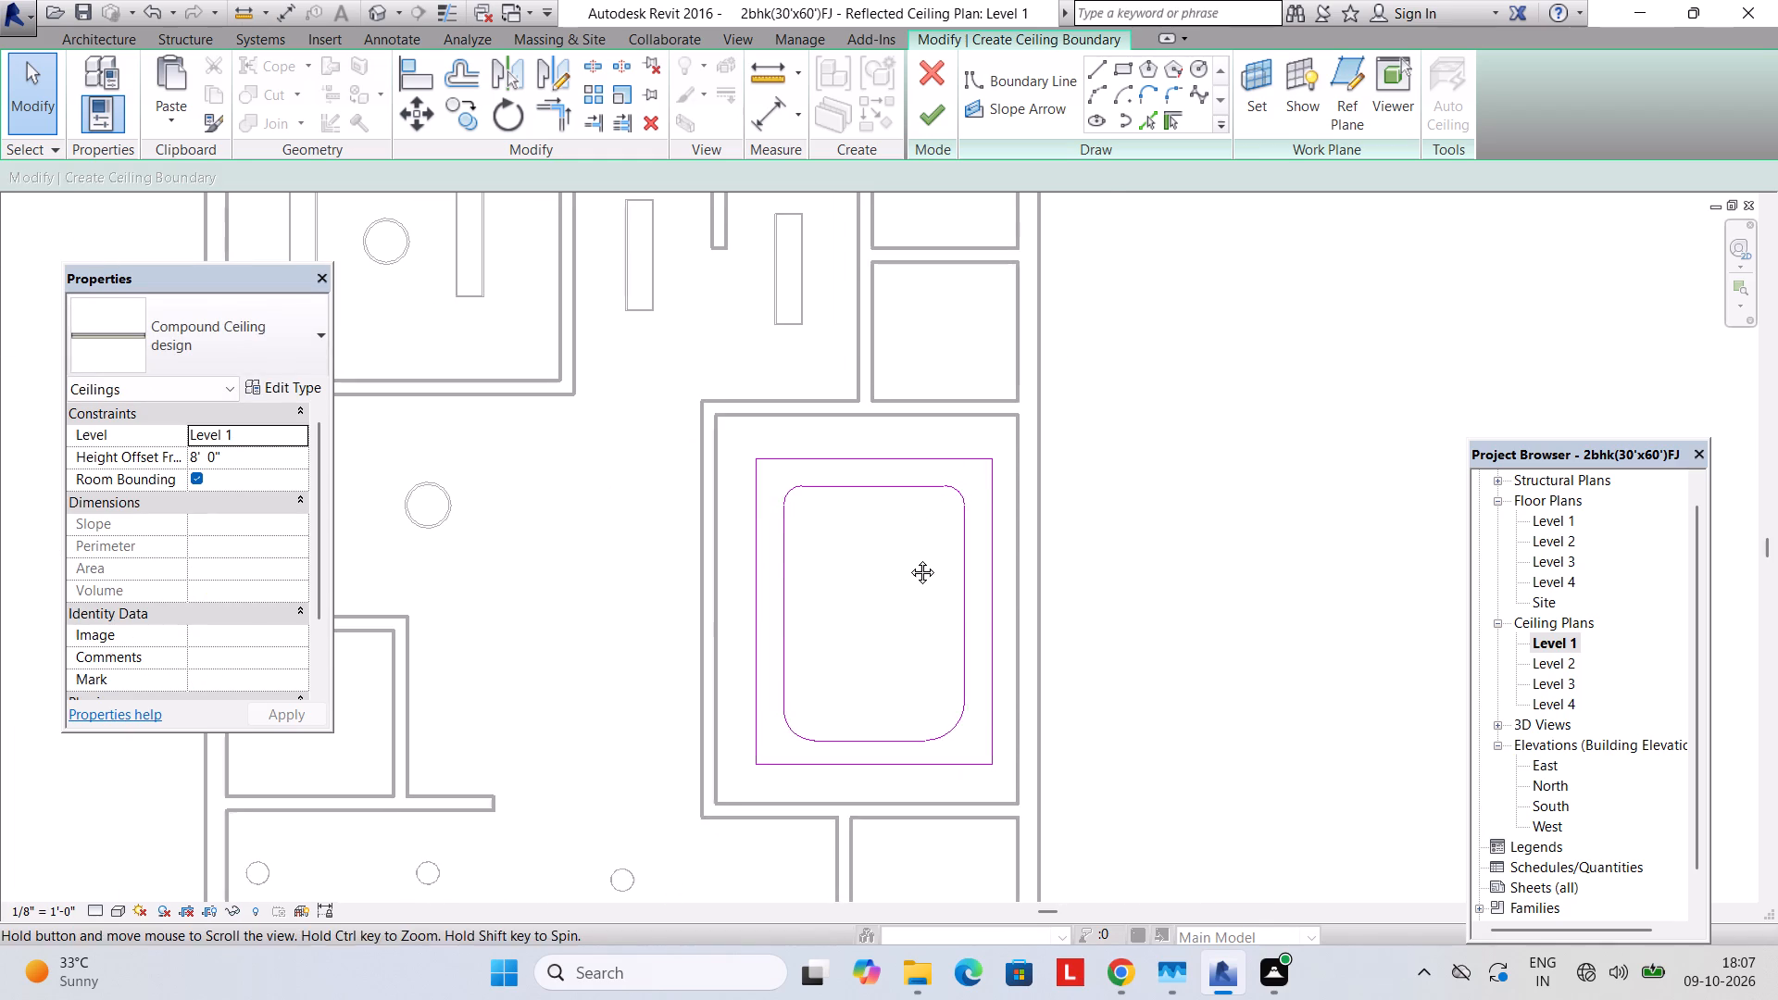
Open the material selection for the Finish 2 layer of the design ceiling type and search the project materials for ceiling.
middle_click_drag(908, 558, 904, 536)
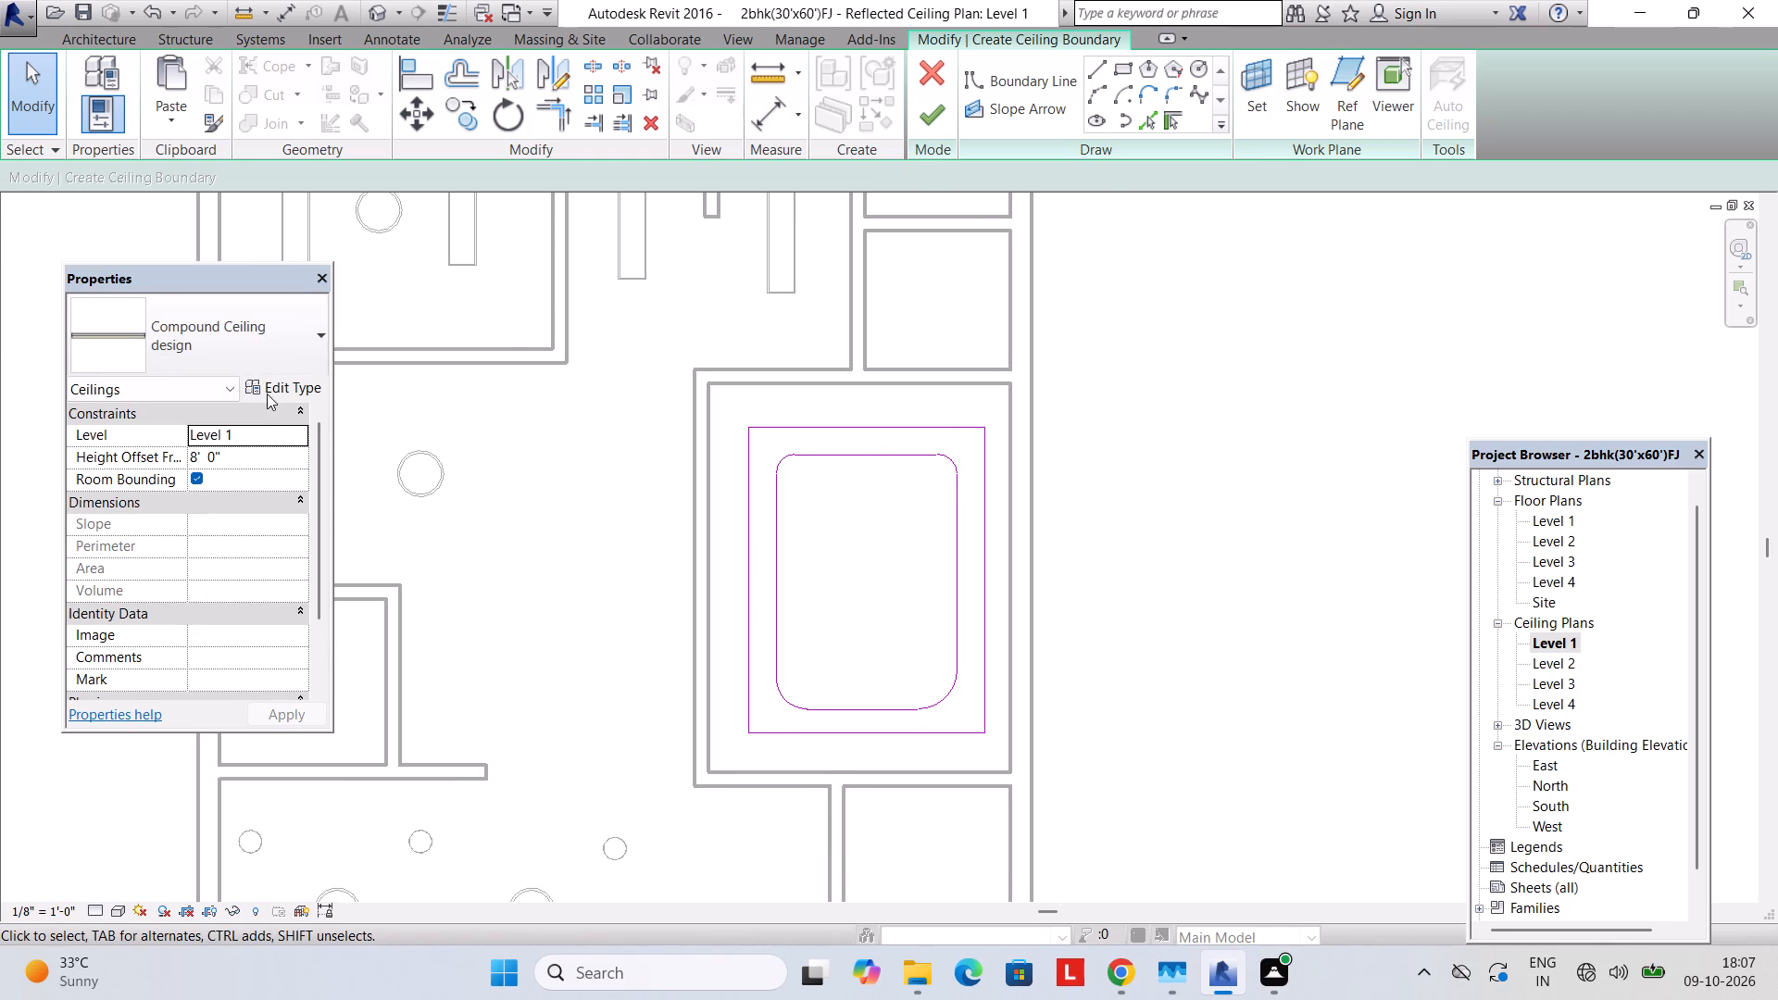
left_click(274, 390)
left_click(1017, 358)
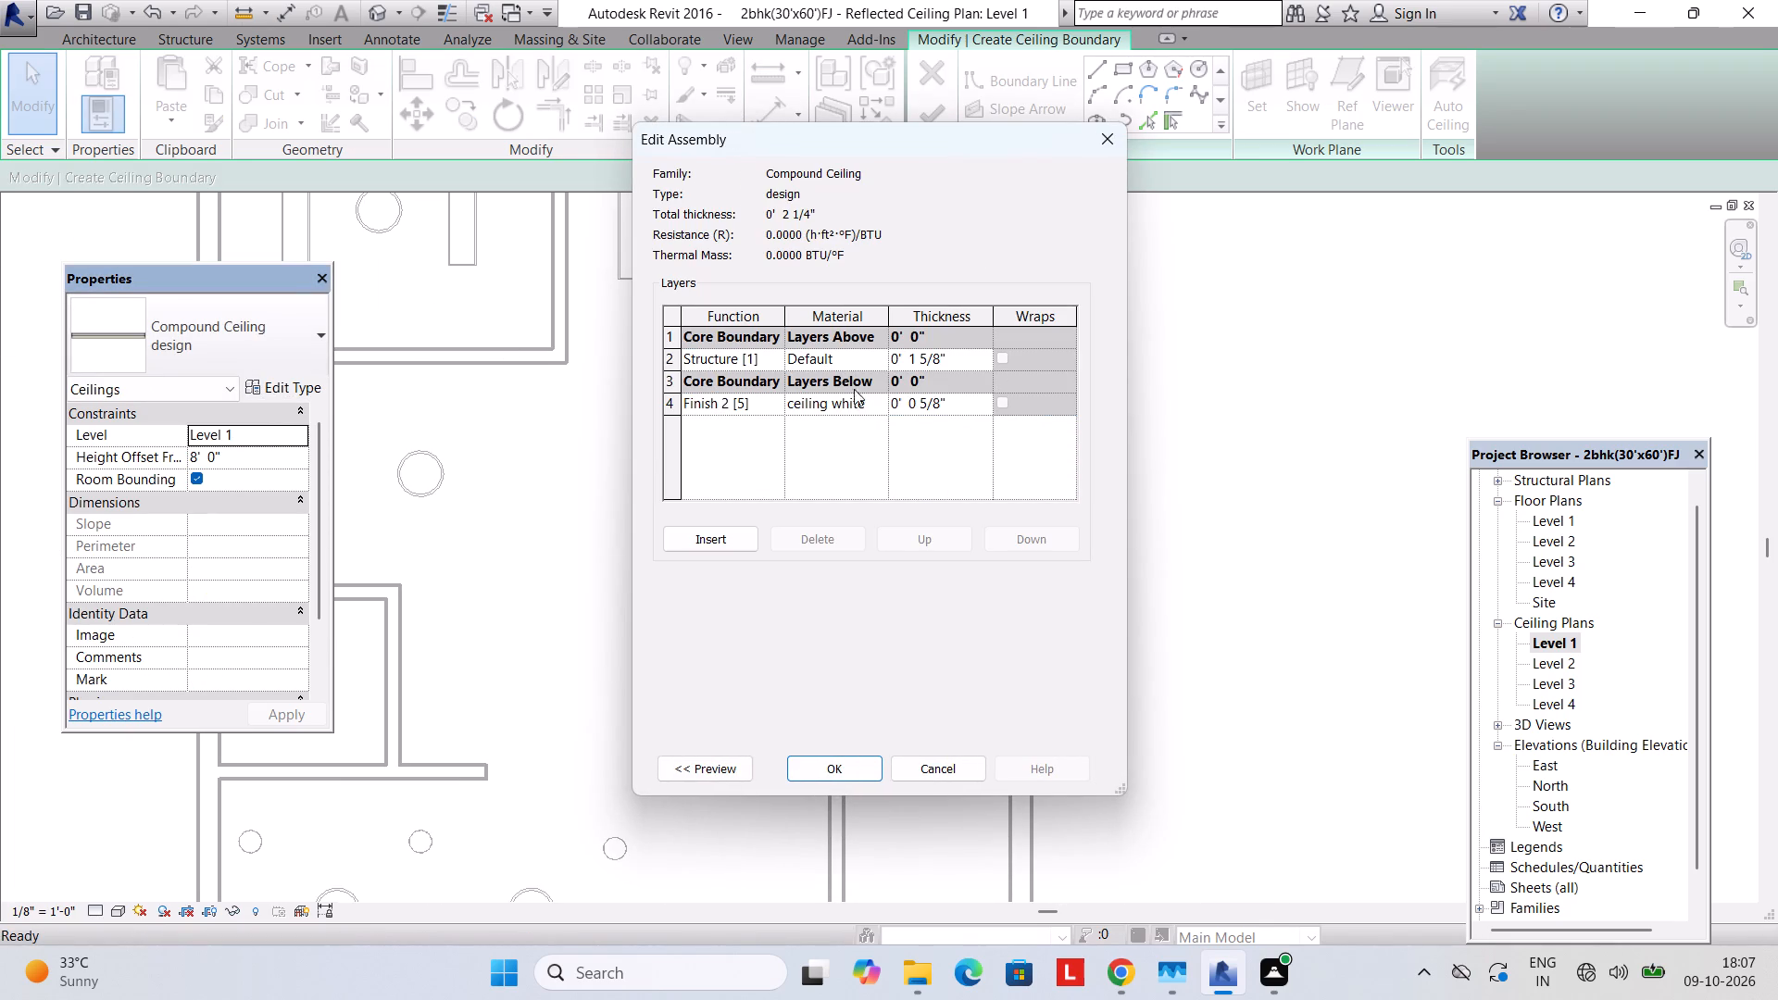
left_click(883, 398)
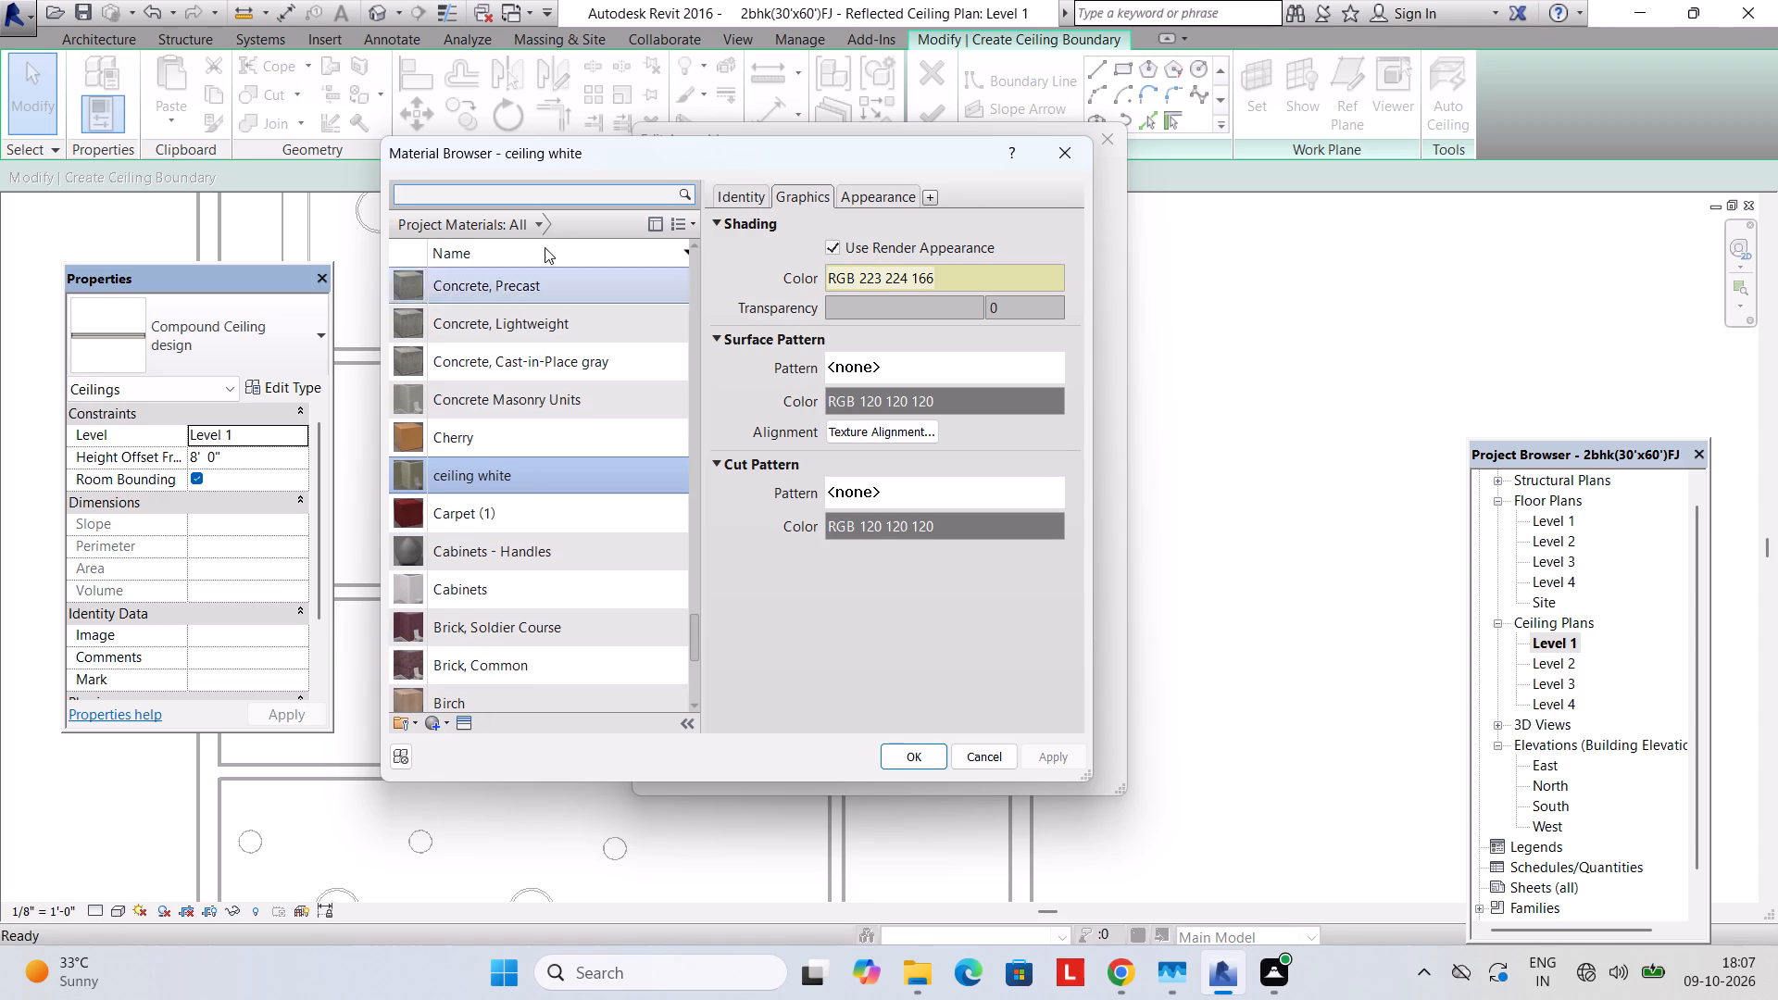
left_click(545, 188)
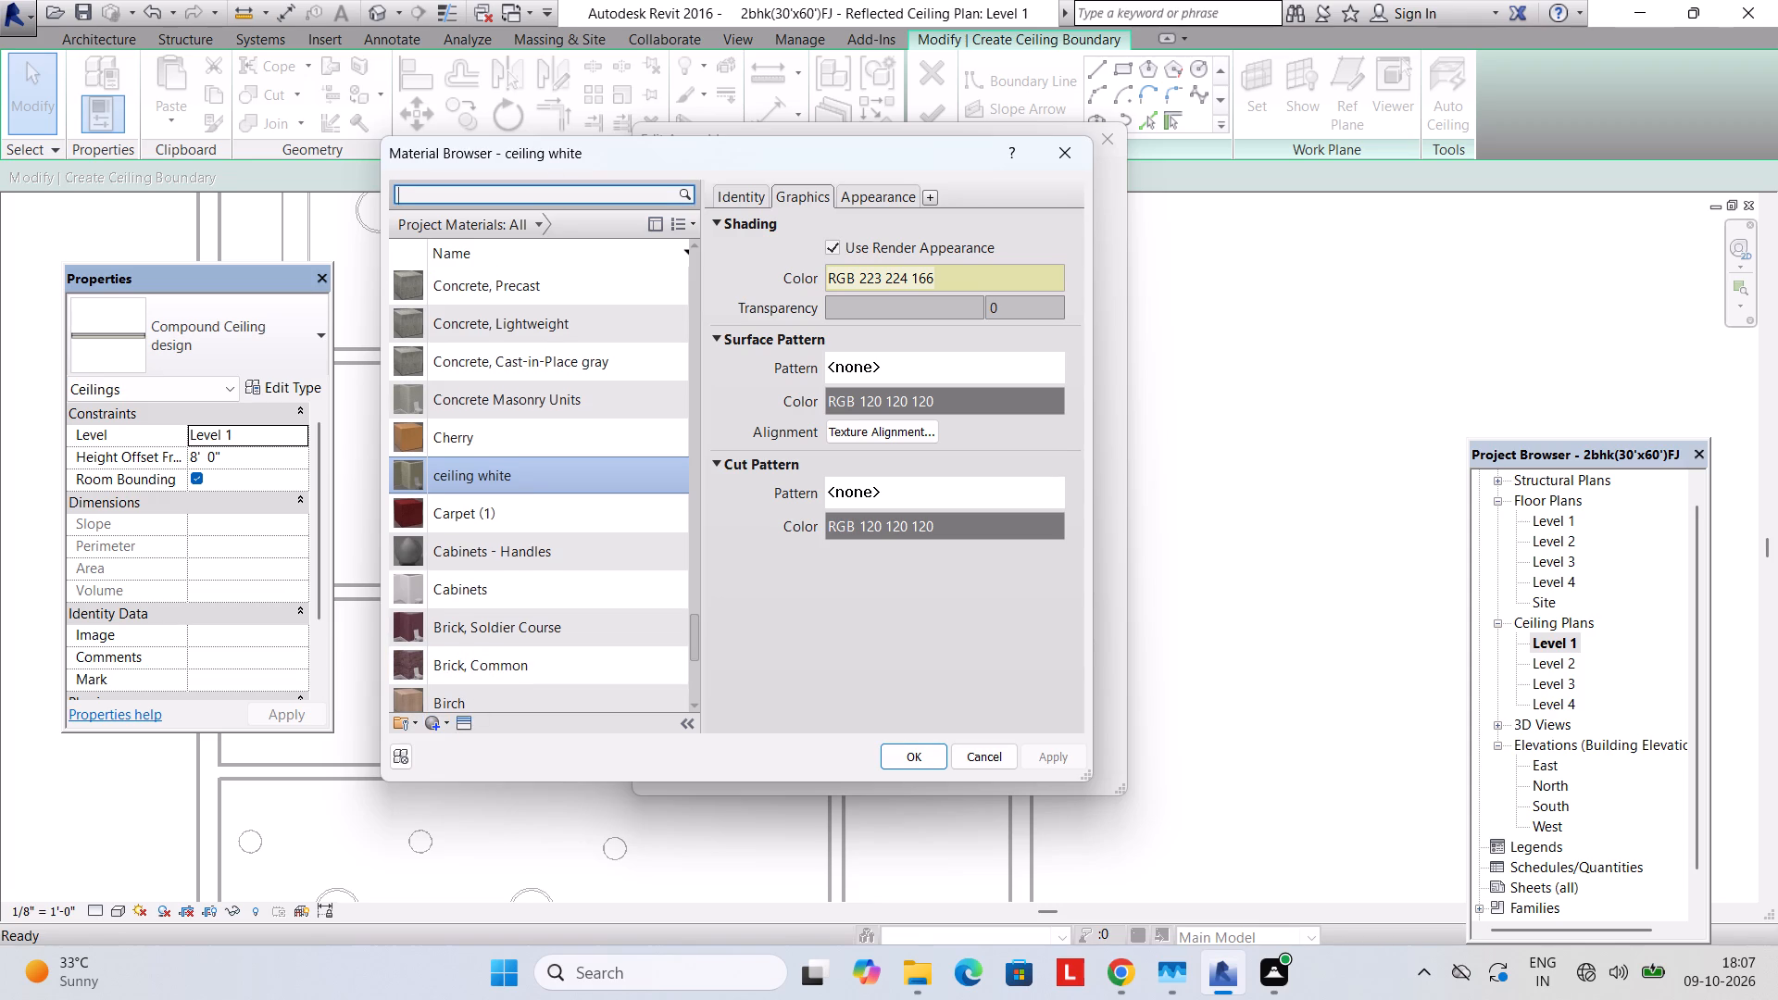
type("ceiling")
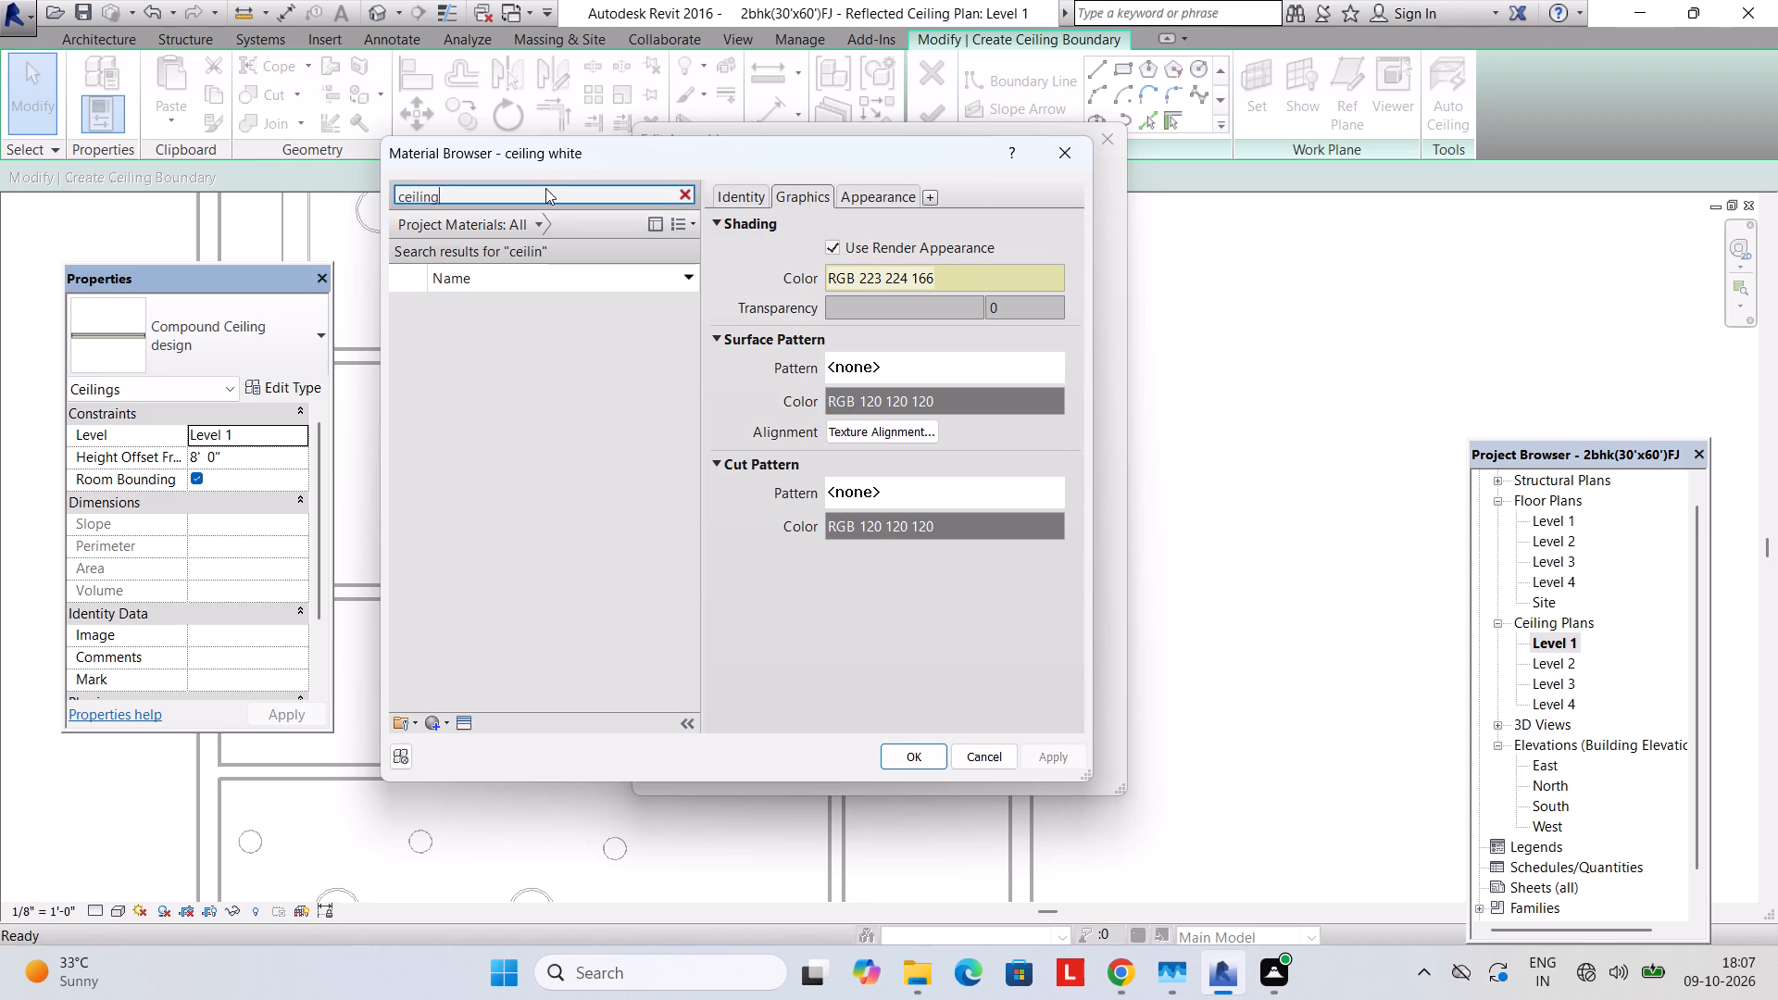
key("Return")
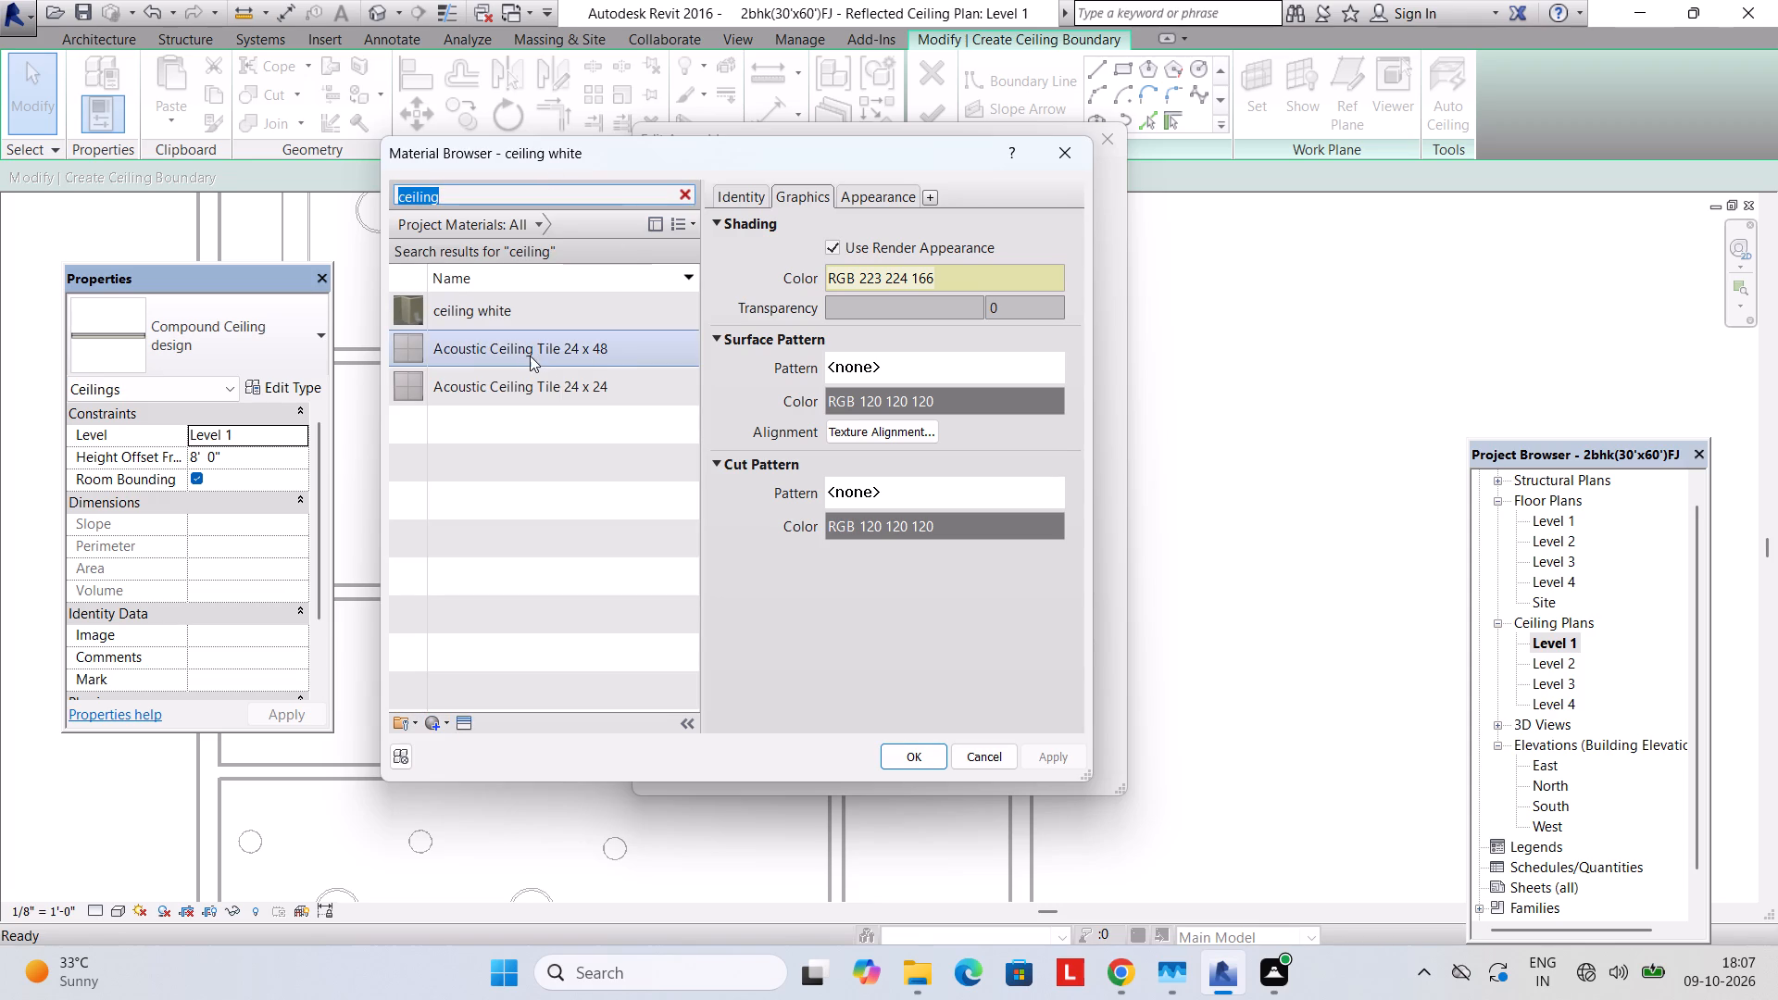
Create a new project material and name it ceiling design.
left_click(436, 705)
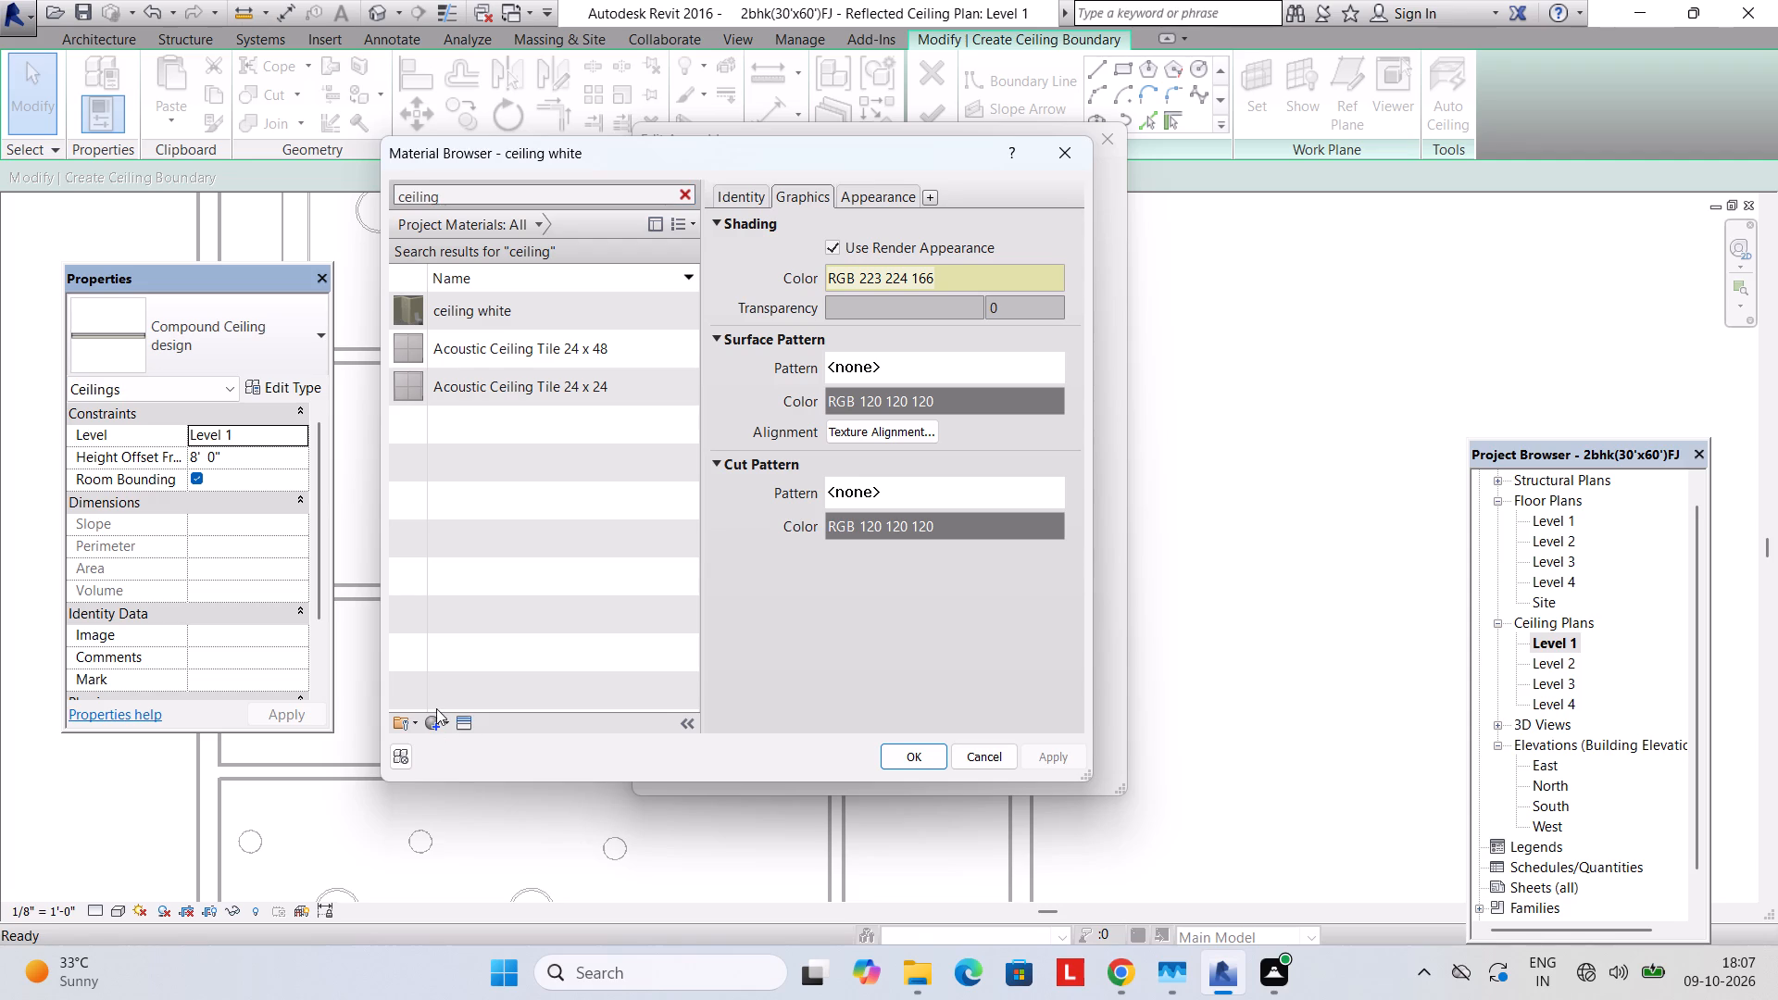
double_click(443, 737)
left_click(442, 728)
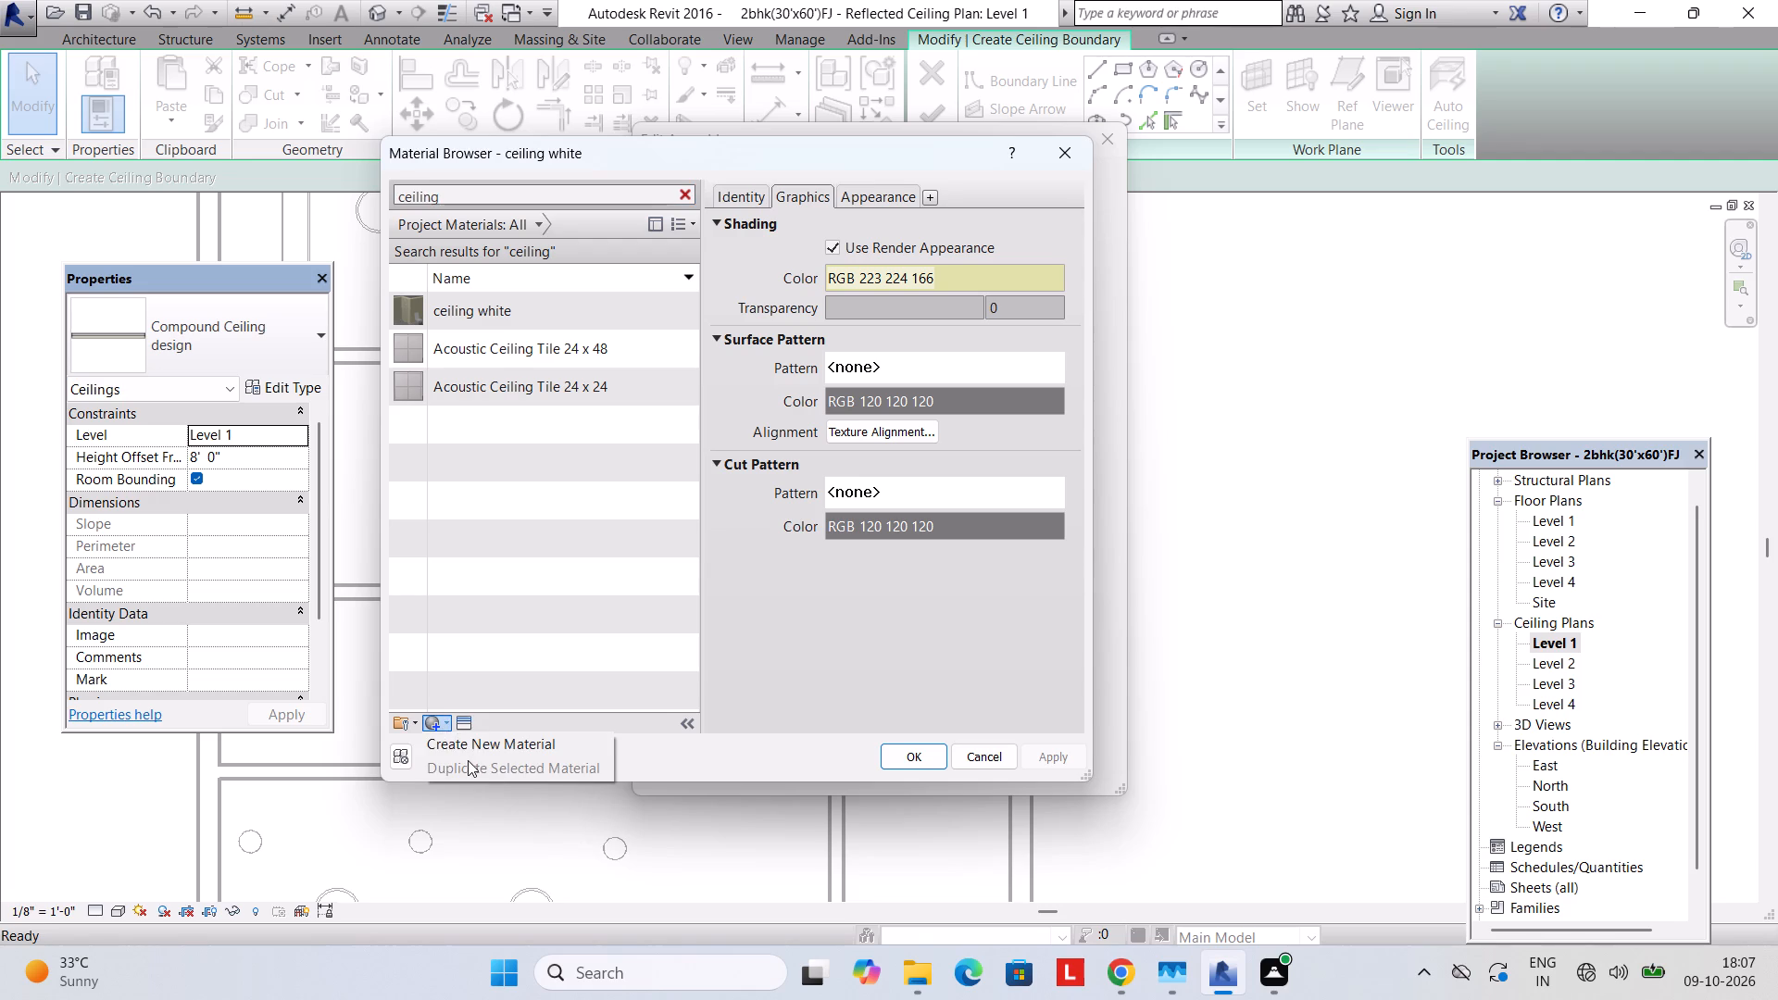
left_click(464, 734)
right_click(510, 467)
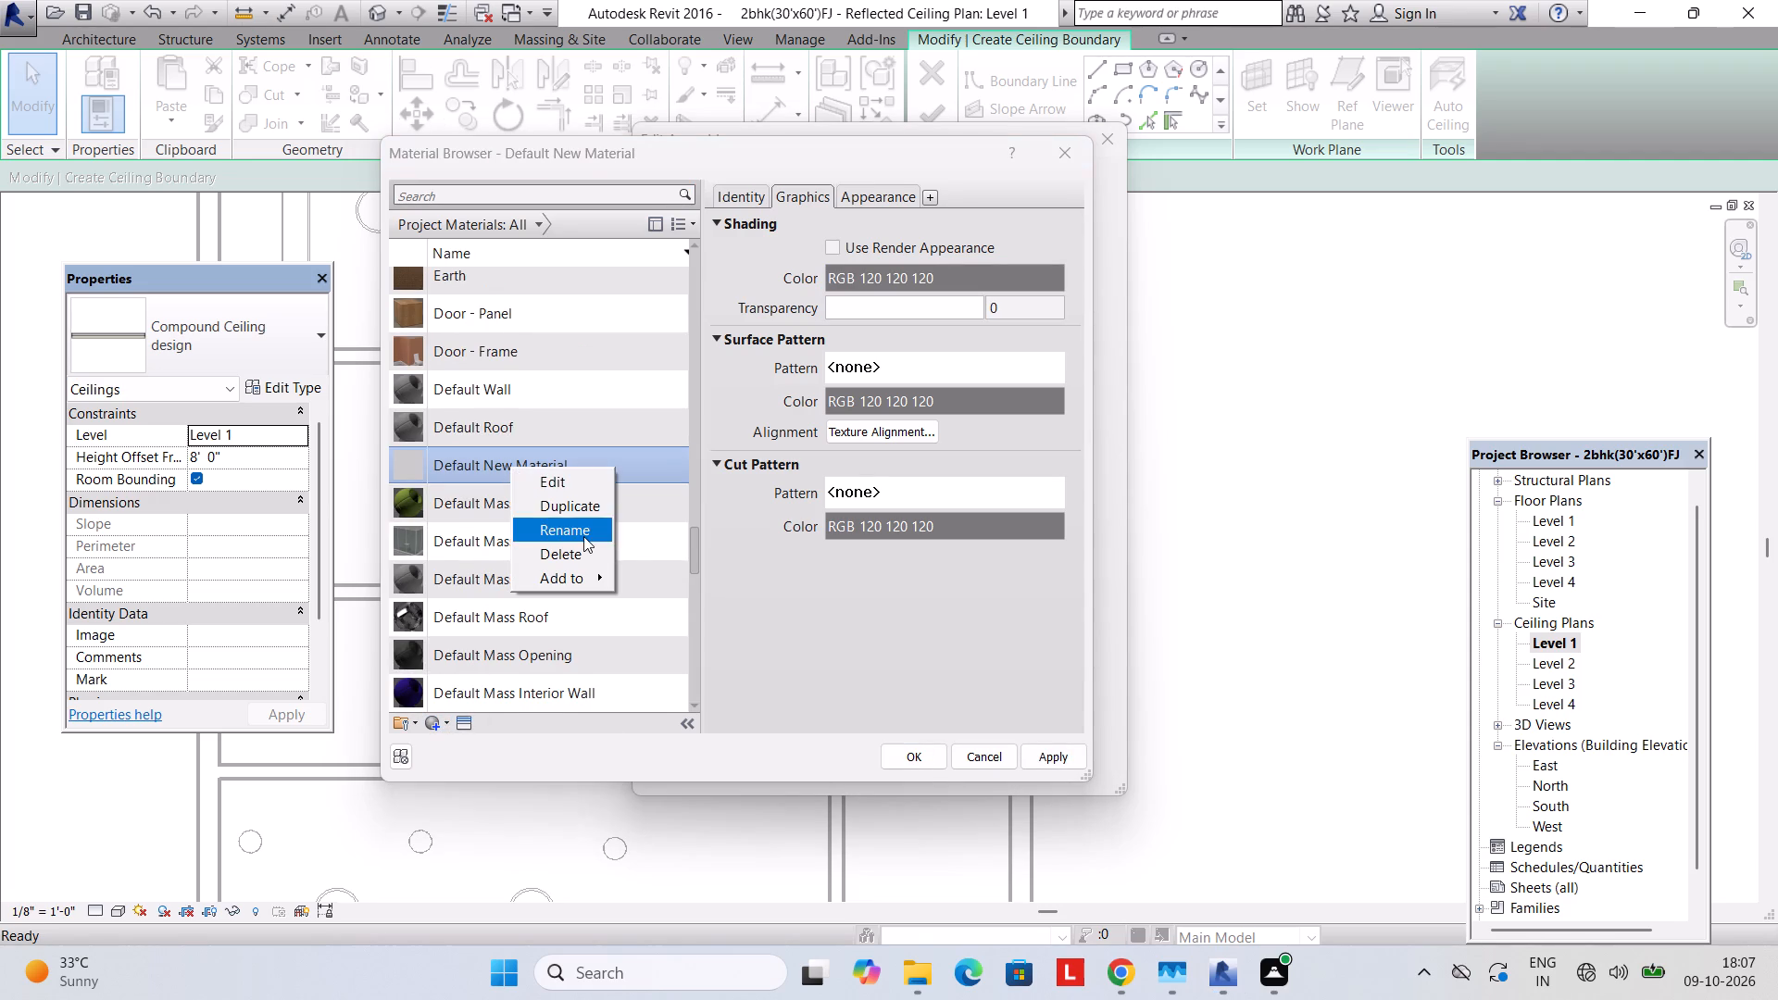
left_click(583, 539)
type("cv")
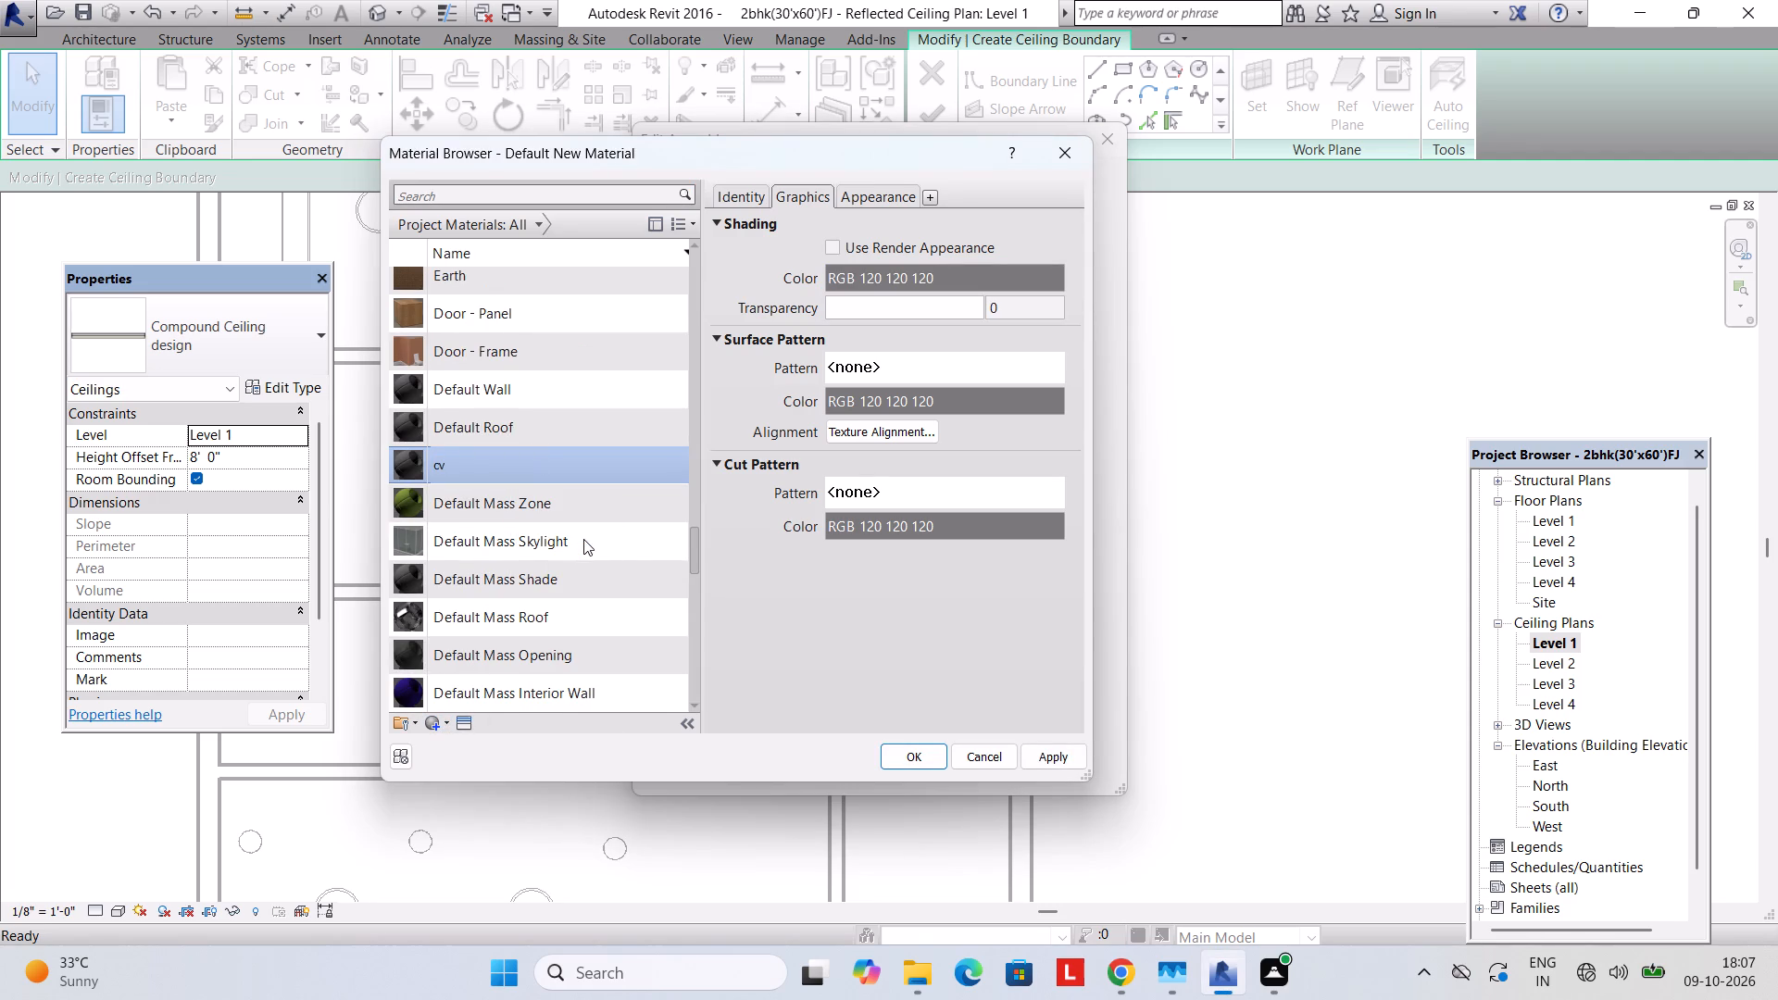
key("BackSpace")
type("eiling")
key("space")
type("deasign")
key("BackSpace")
key("BackSpace")
key("BackSpace")
key("BackSpace")
key("BackSpace")
type("sign")
key("Return")
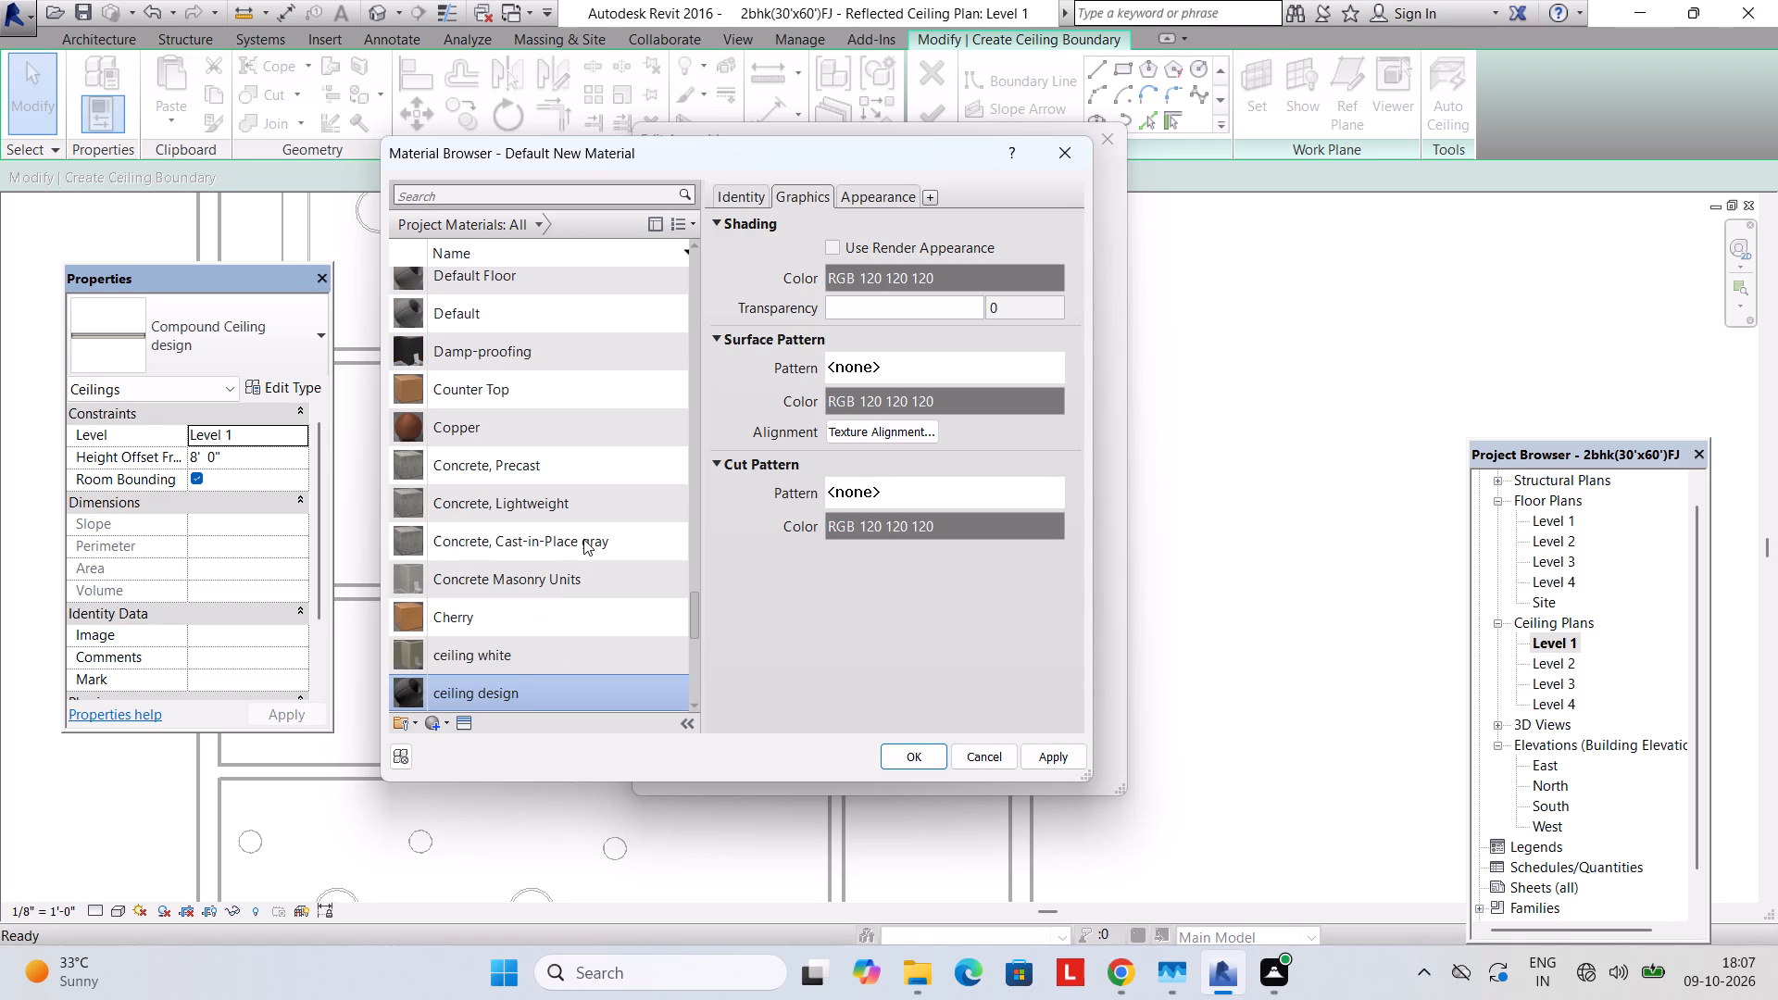
right_click(500, 689)
left_click(450, 691)
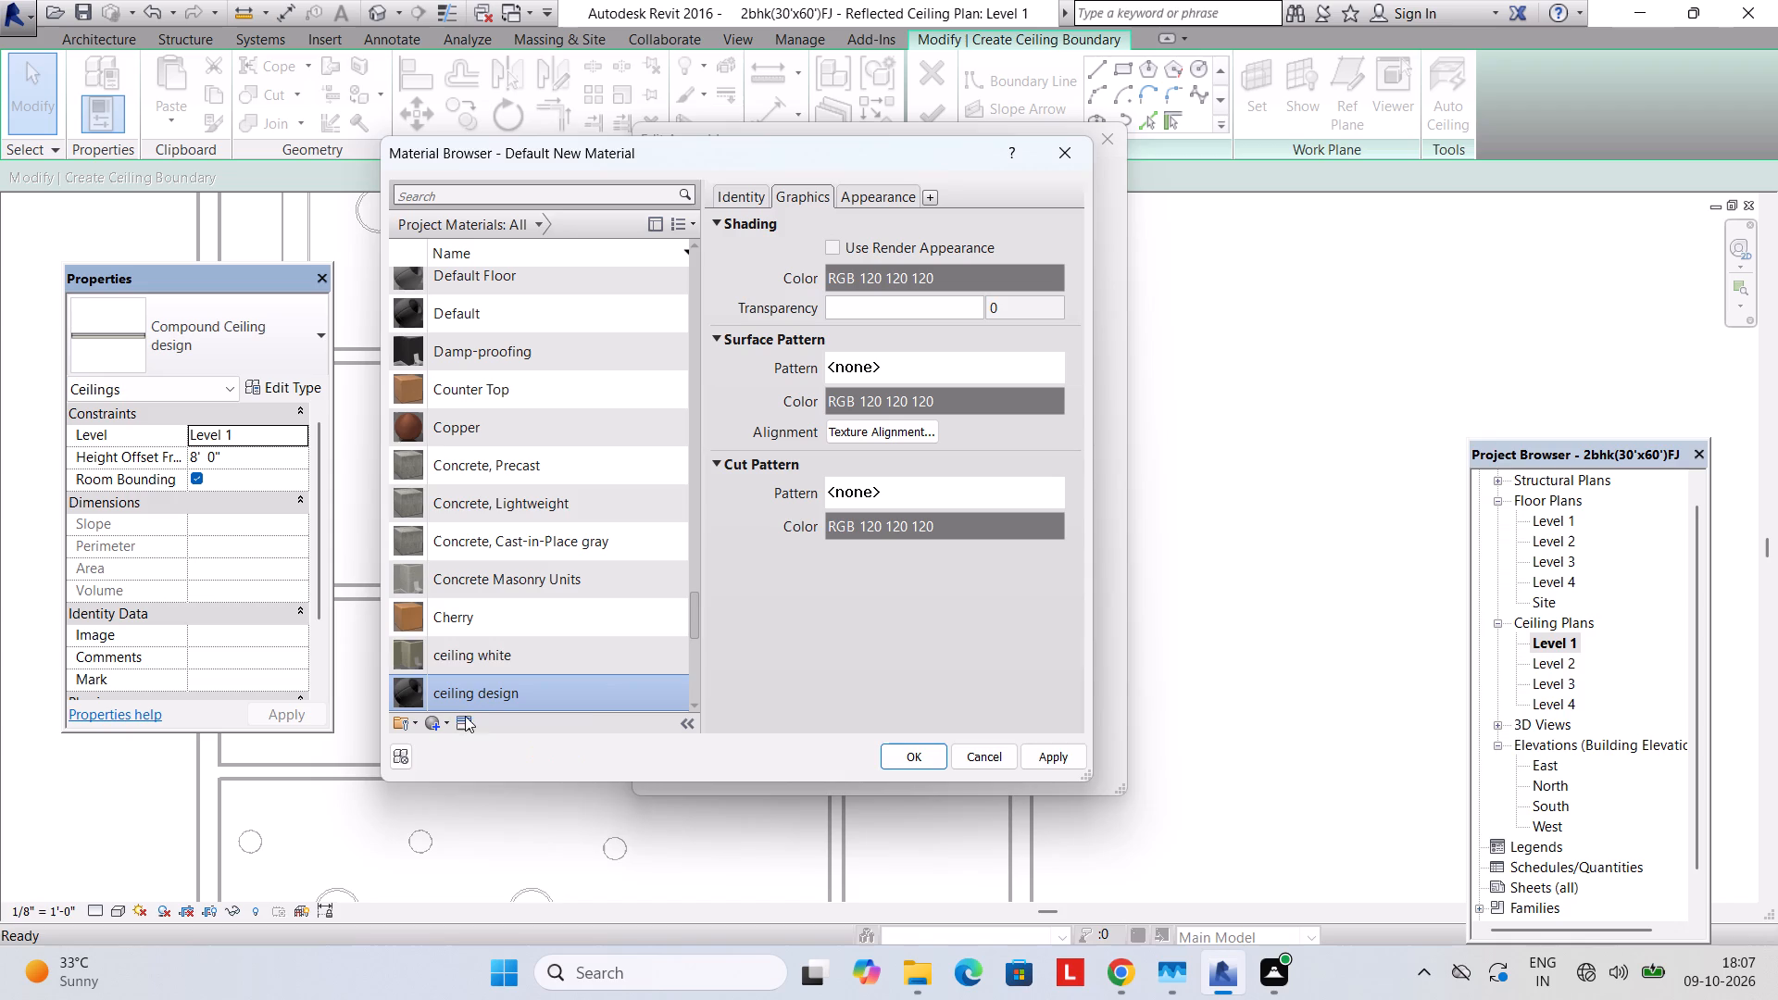
Search the appearance library for ceiling and apply the Wall Texture - Salmon asset to the ceiling design material.
left_click(471, 723)
double_click(1171, 296)
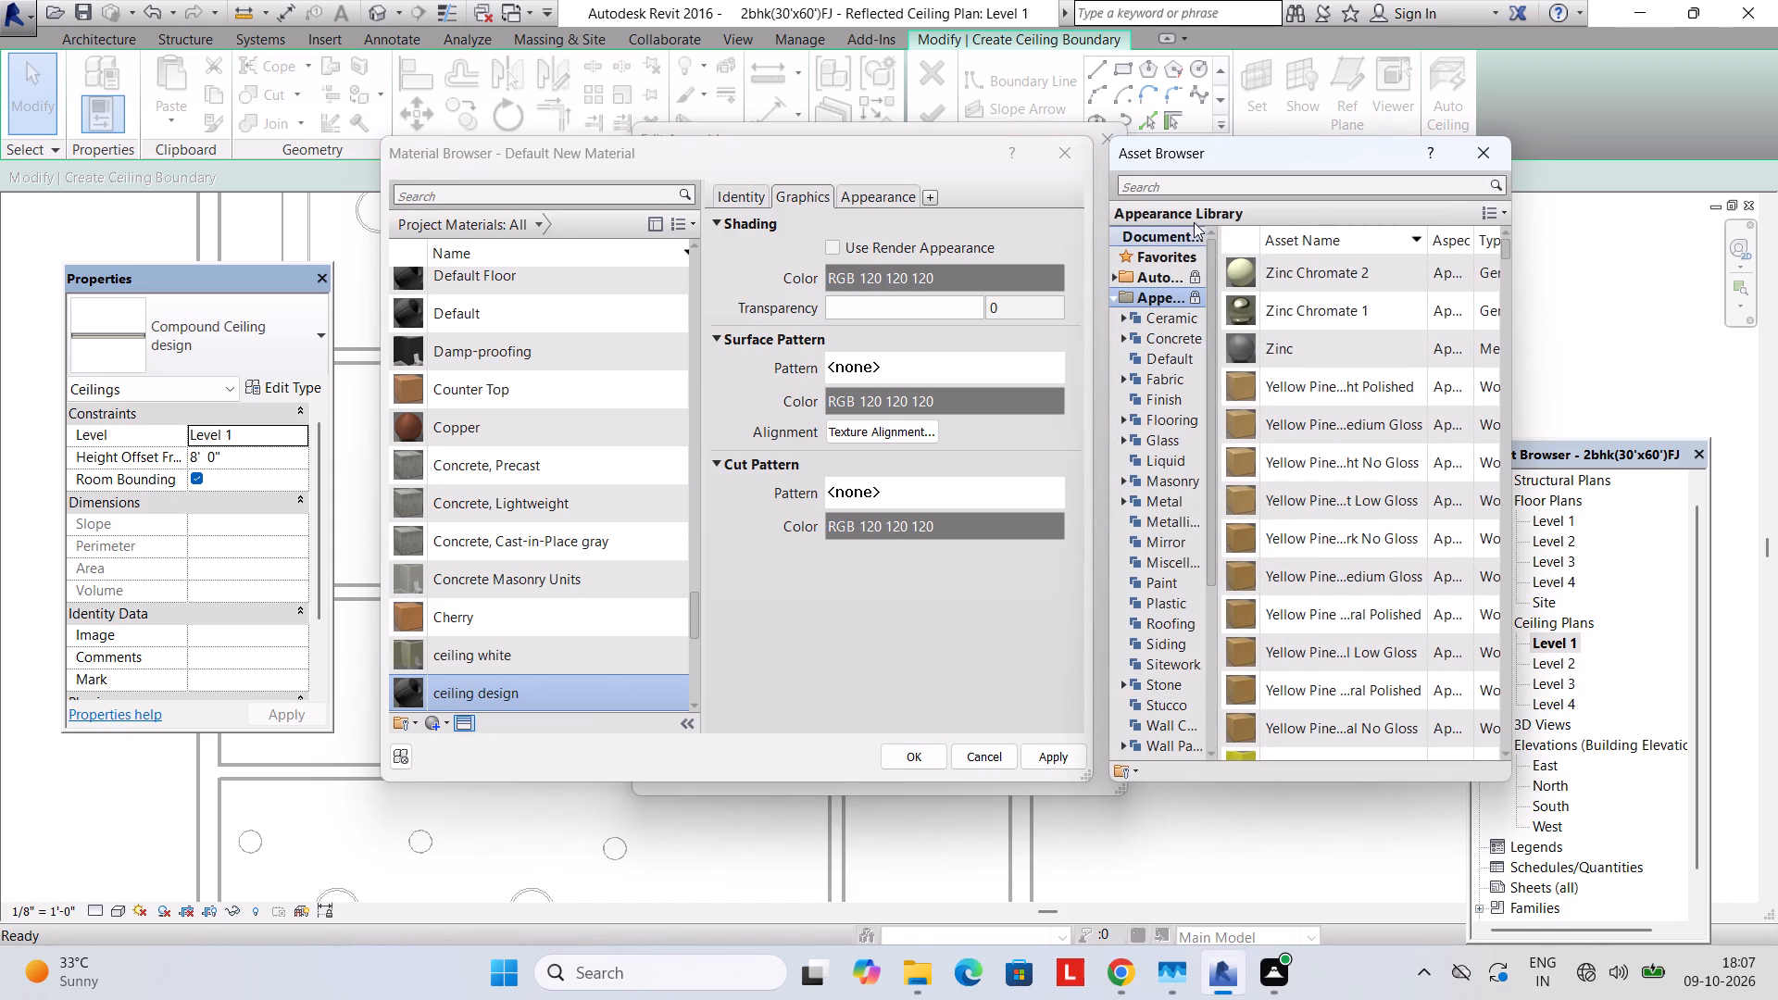
left_click(1207, 182)
type("ceiling")
key("Return")
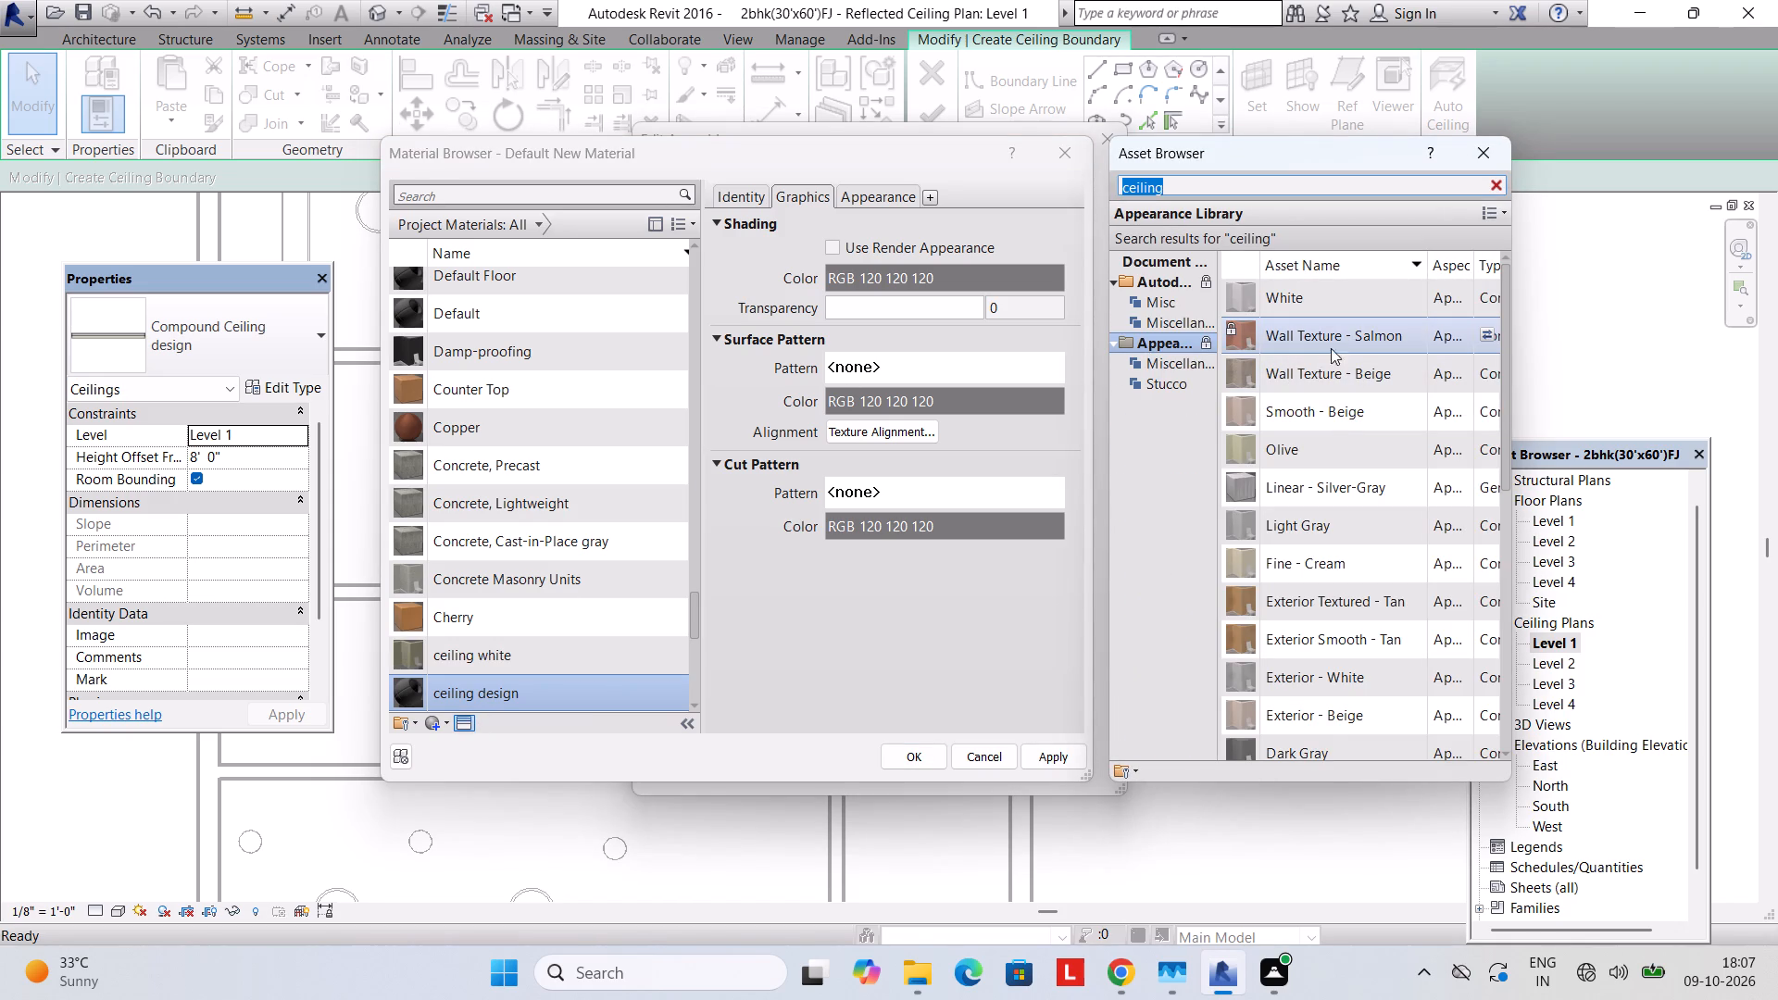
left_click(1337, 341)
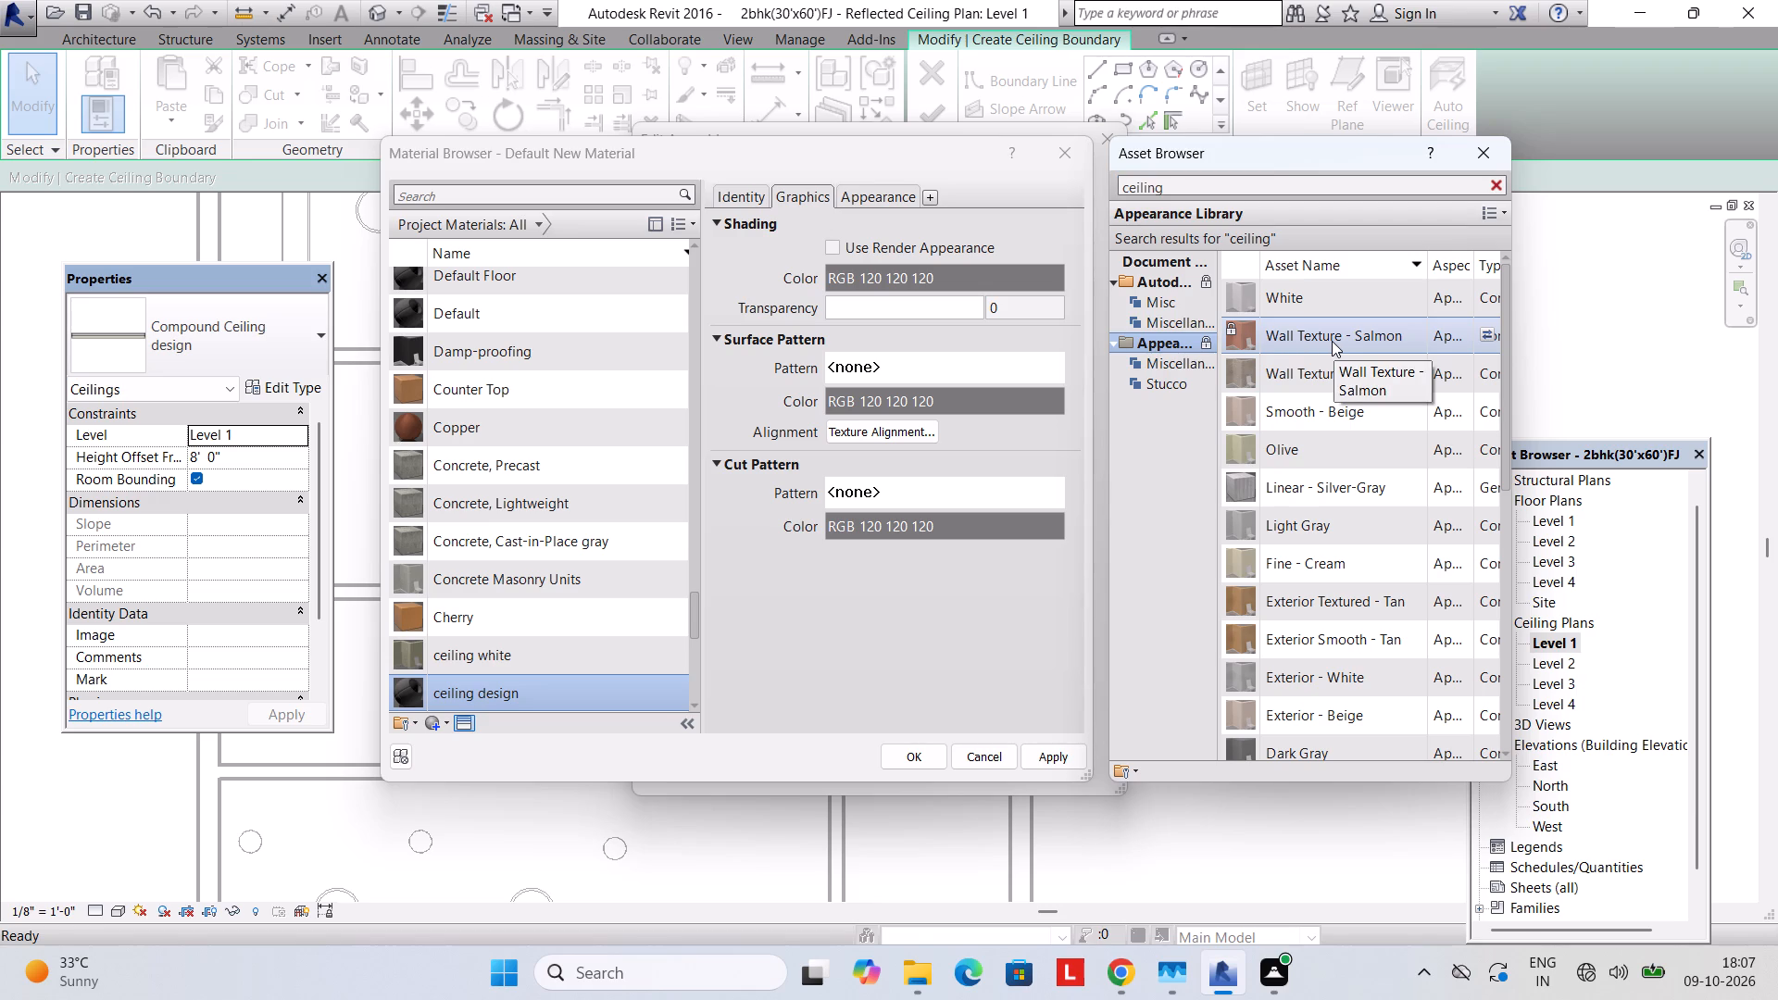
double_click(1325, 338)
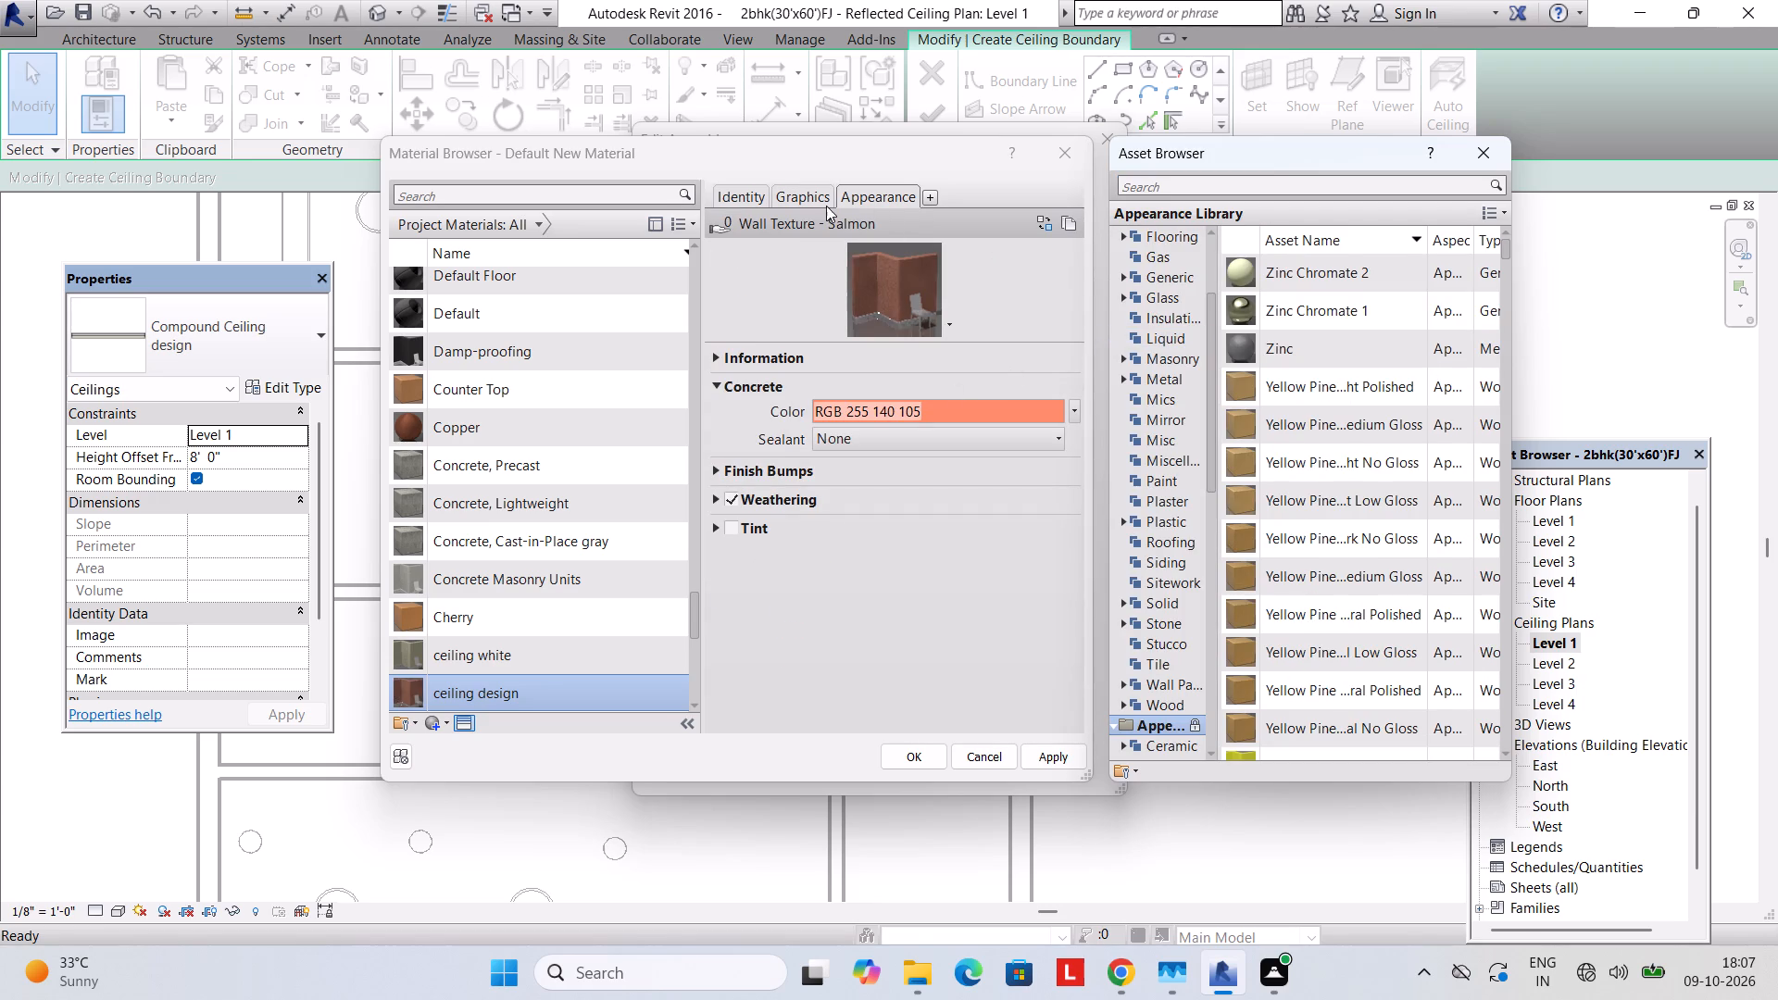
Make the ceiling design material's shading use its render appearance, and accept it for the ceiling type's Finish 2 layer.
left_click(864, 448)
left_click(864, 444)
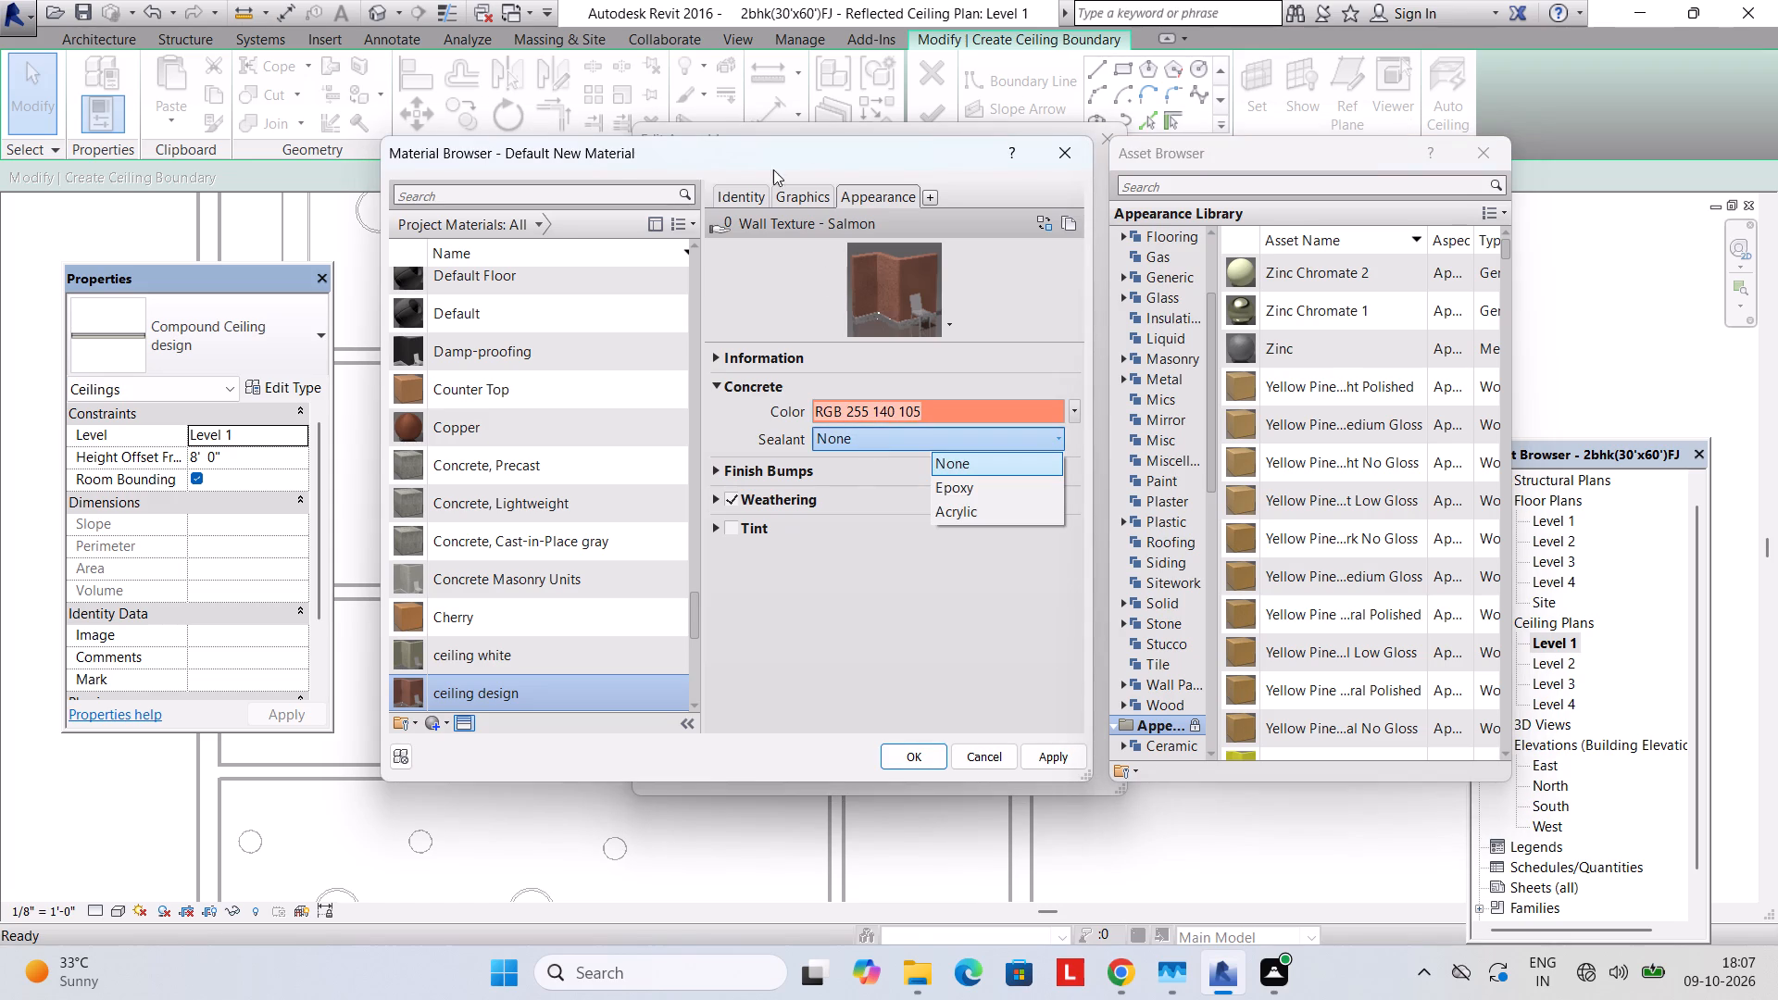
left_click(803, 187)
left_click(840, 246)
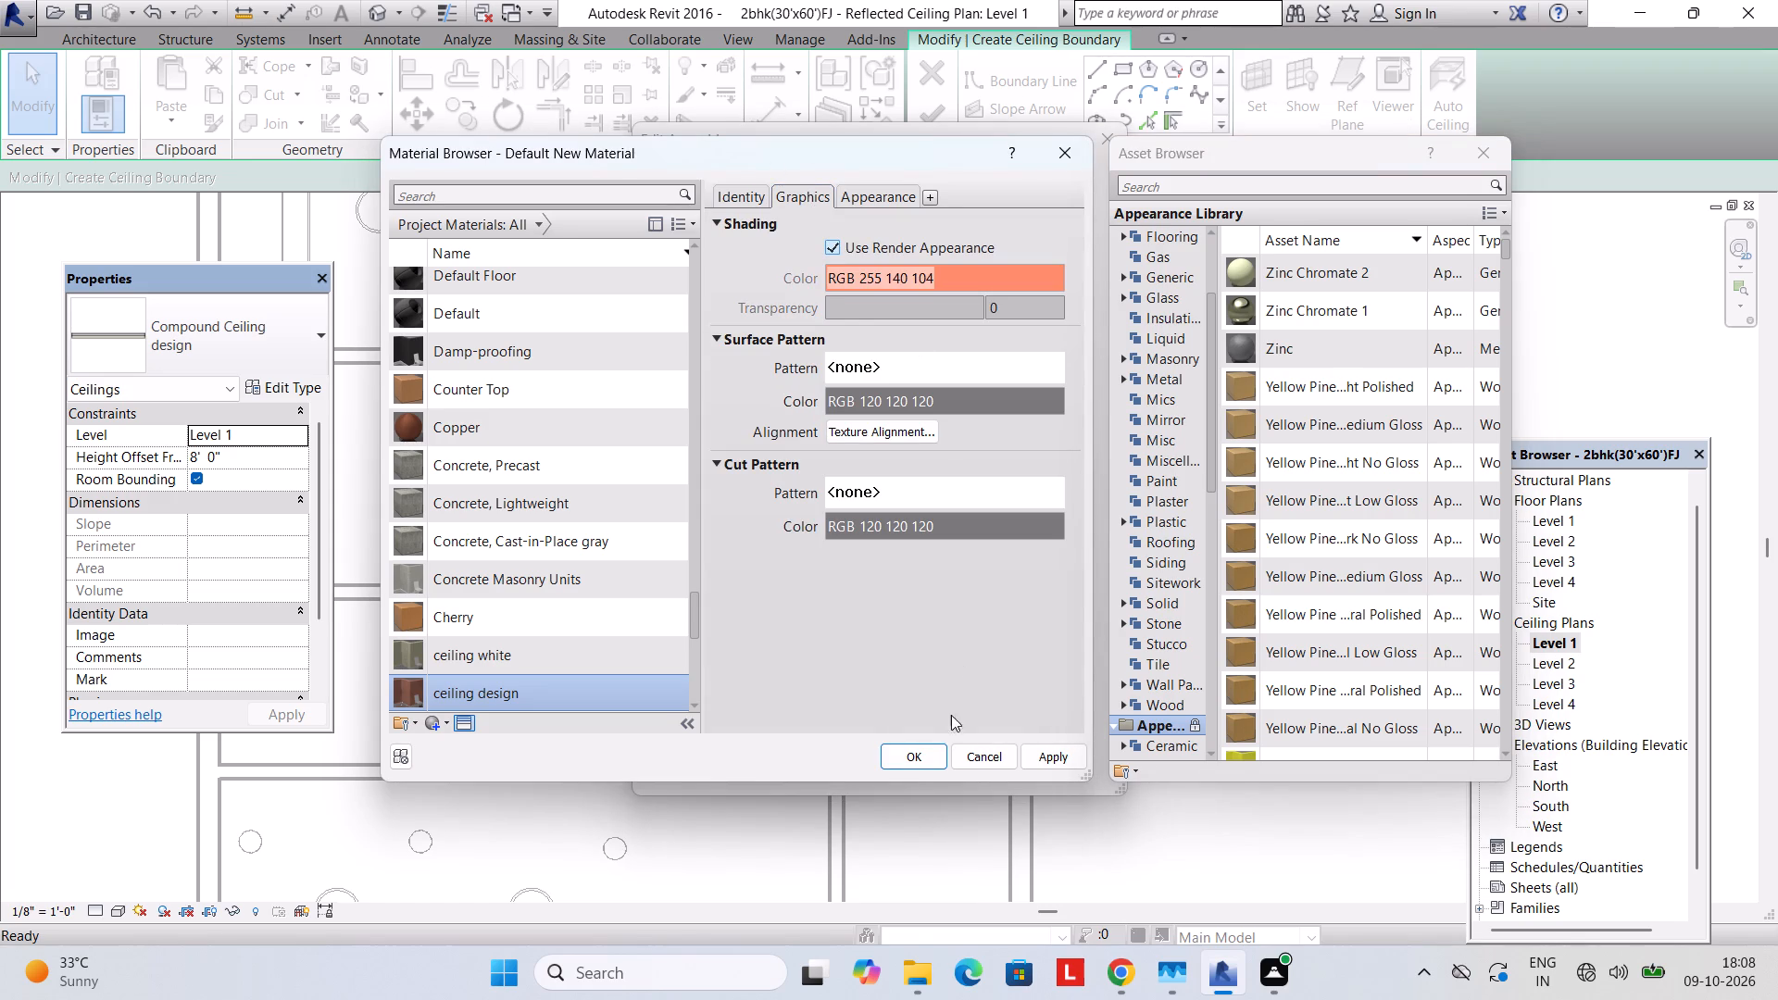
left_click(911, 764)
left_click(840, 776)
left_click(850, 753)
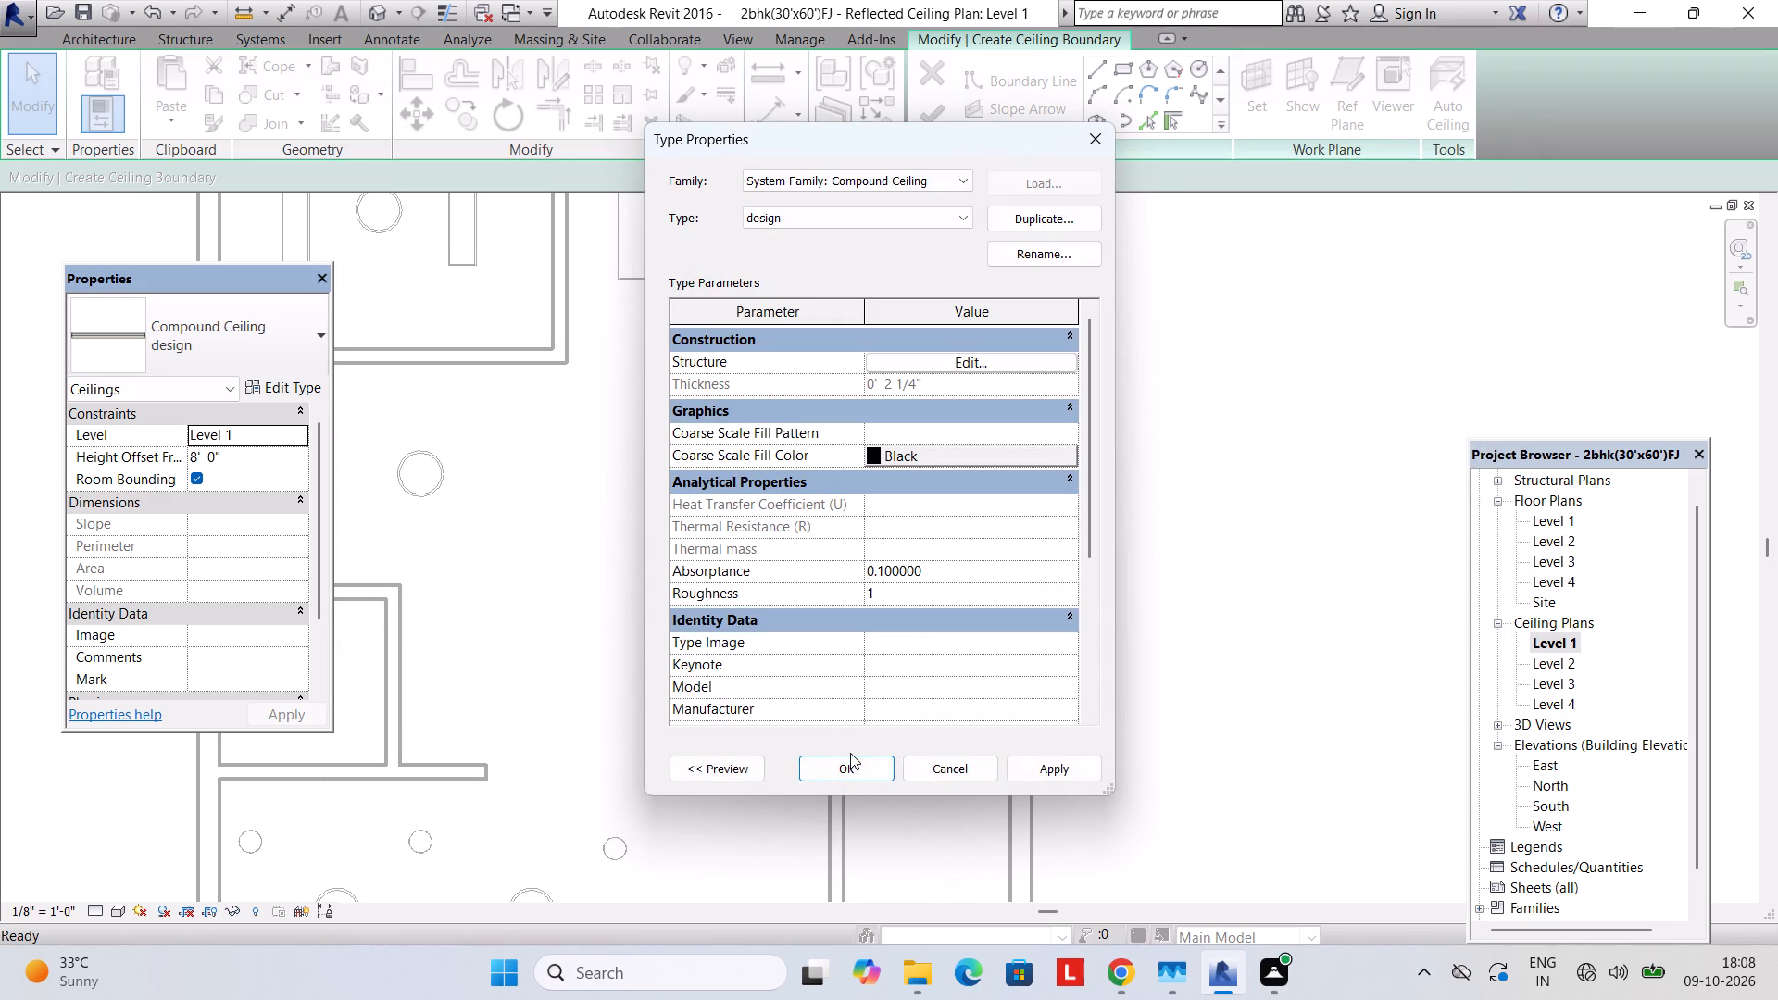
left_click(850, 761)
Finish the bedroom ceiling's boundary sketch.
left_click(931, 114)
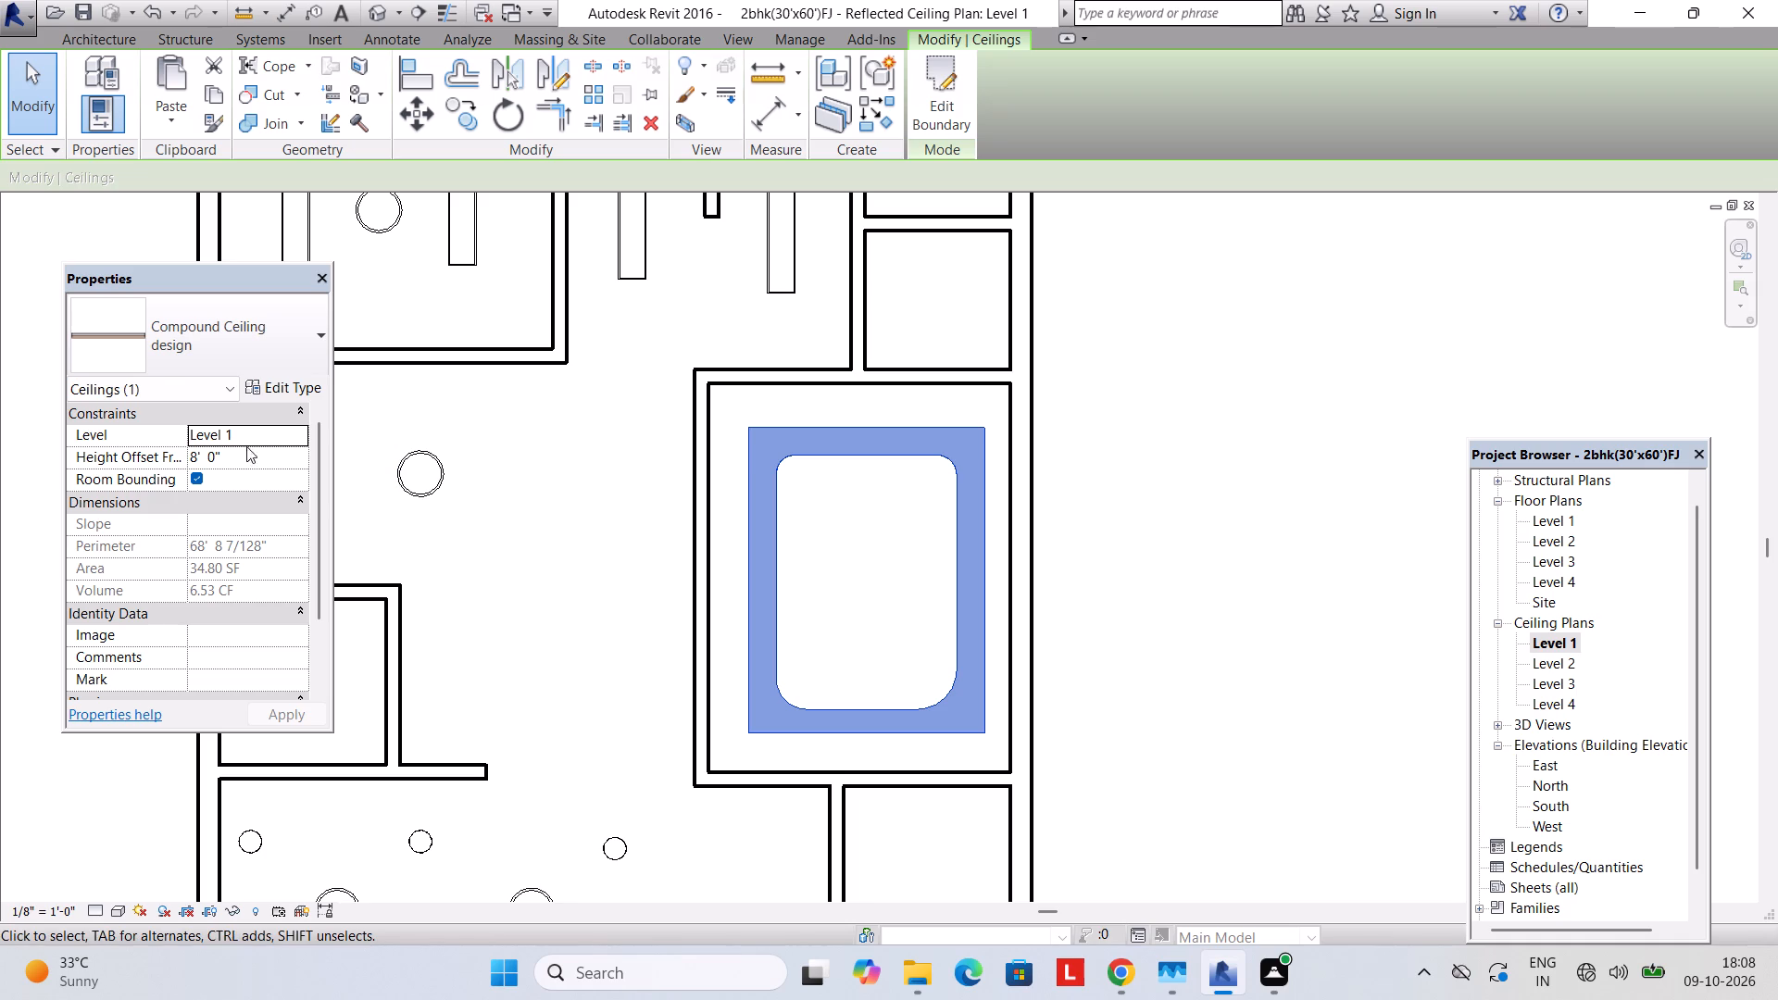
Check the layer structure of the design ceiling type and the material assigned to its Finish 2 layer.
left_click(282, 390)
left_click(935, 360)
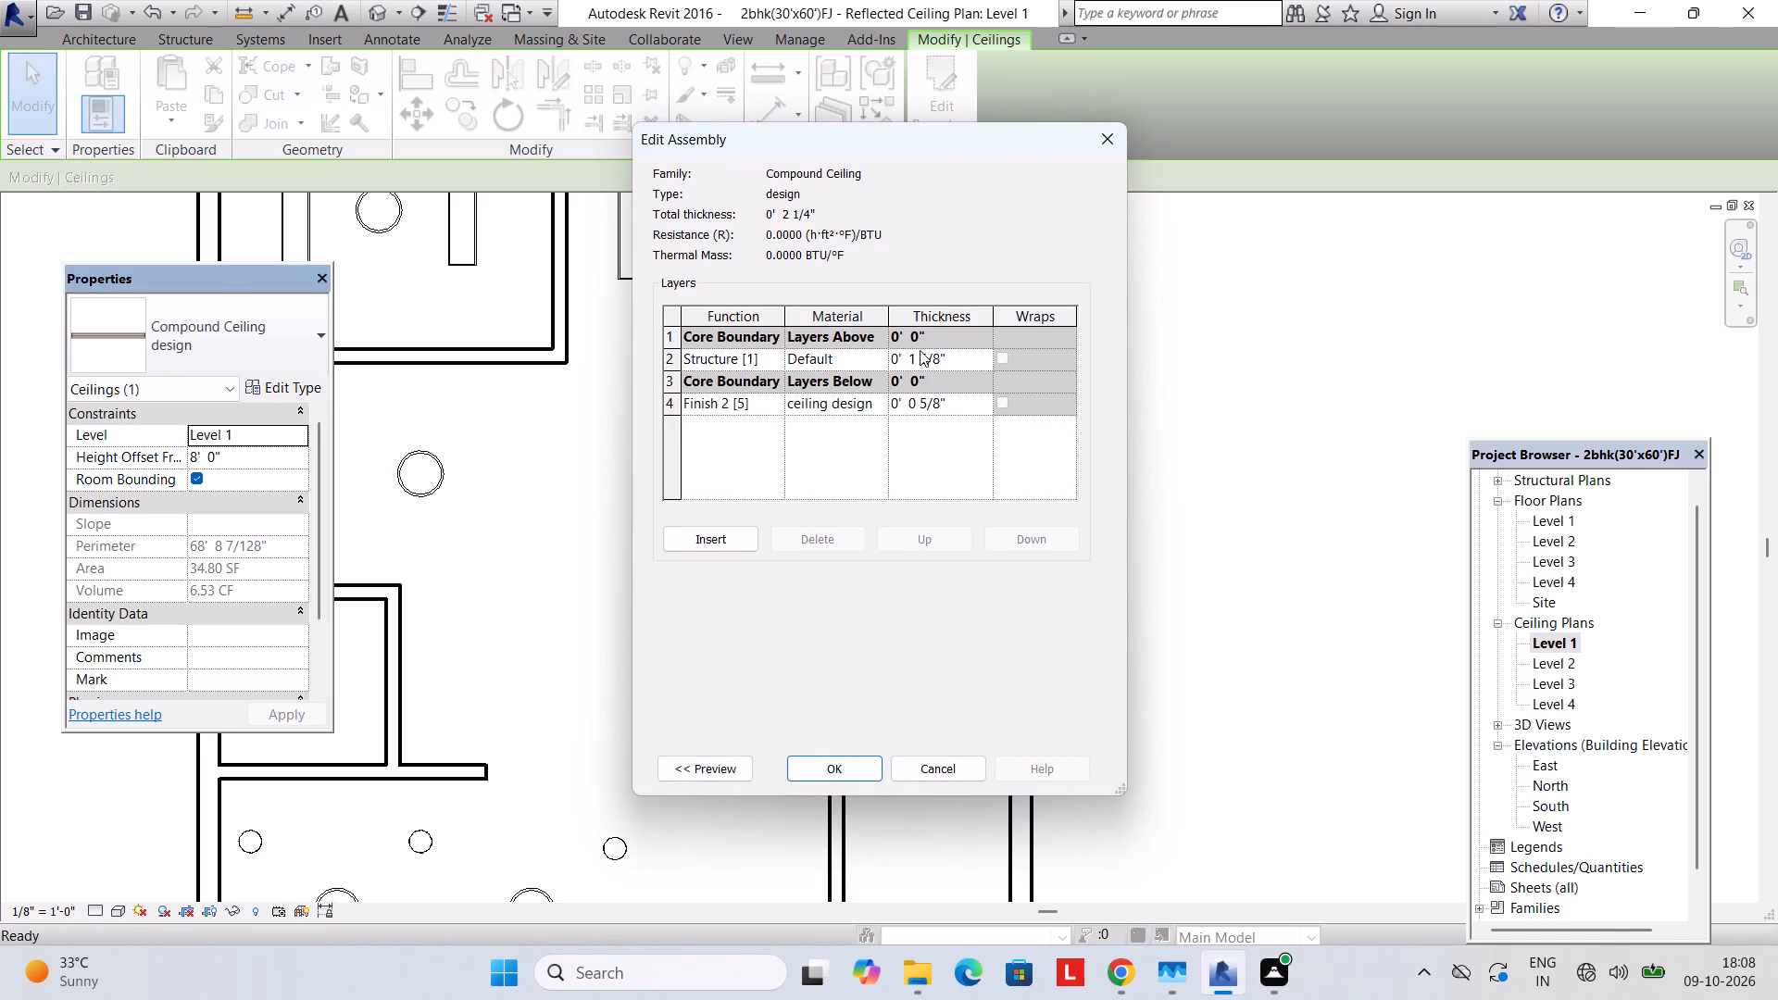
left_click(875, 399)
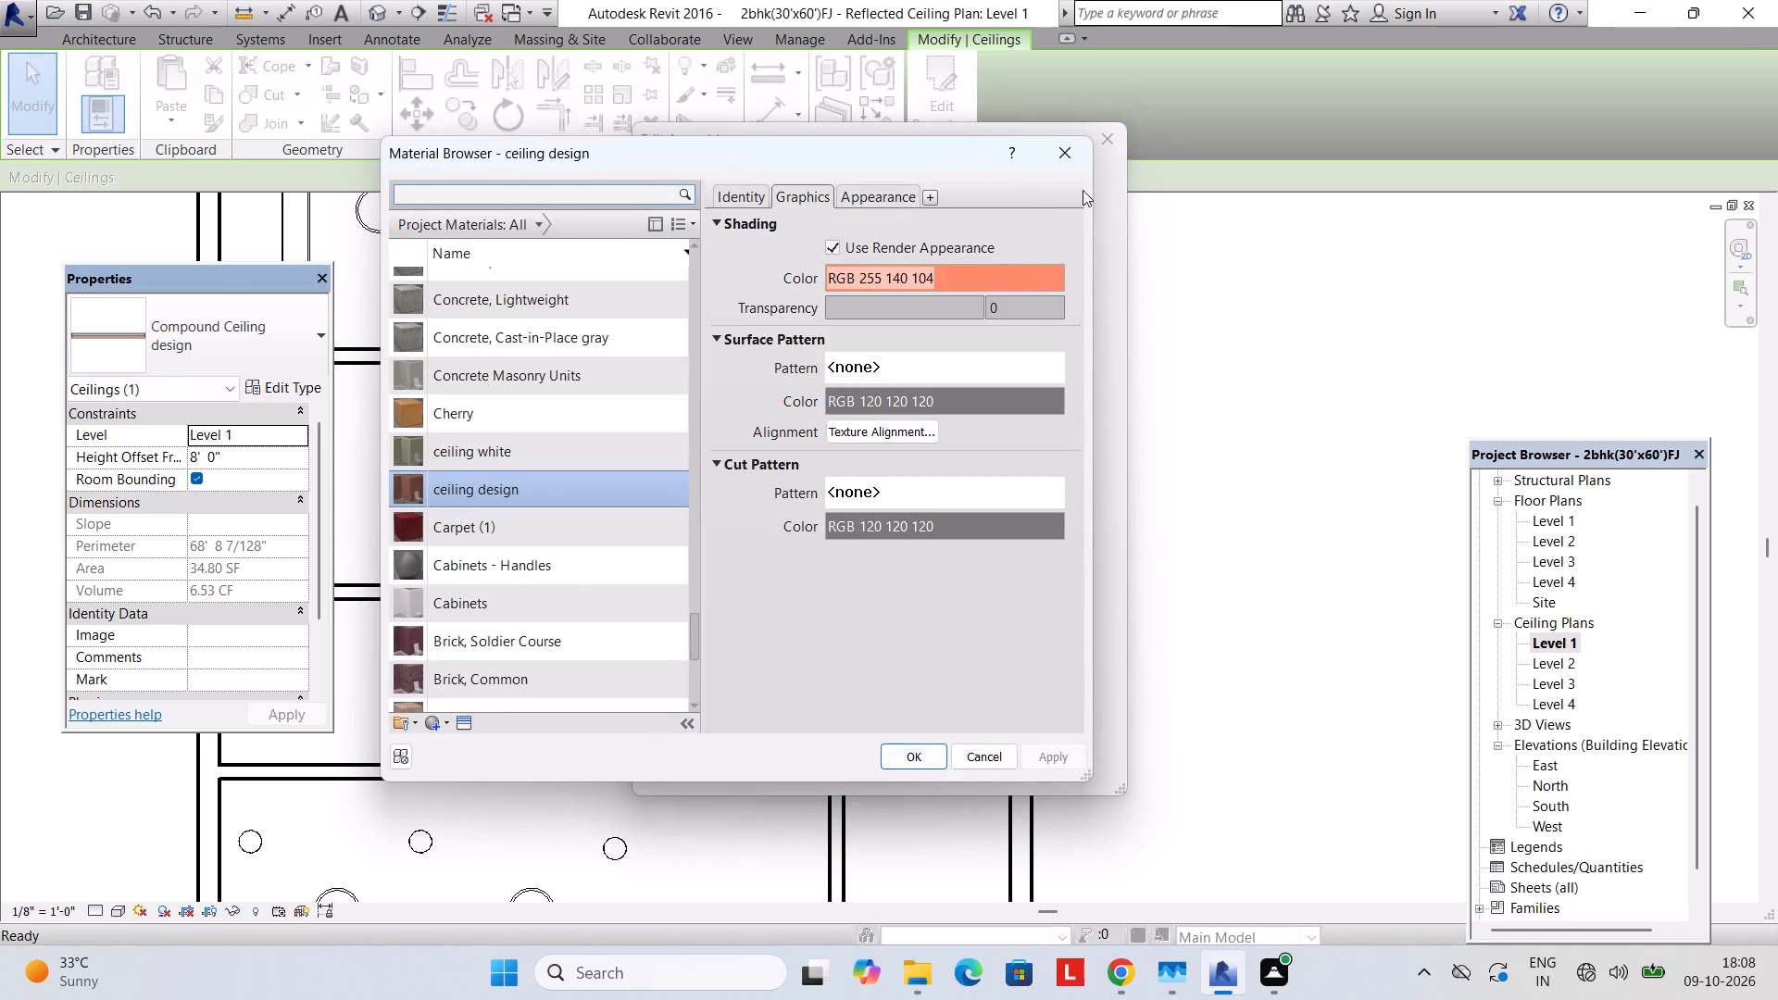
left_click(1112, 126)
double_click(1093, 153)
left_click(1099, 146)
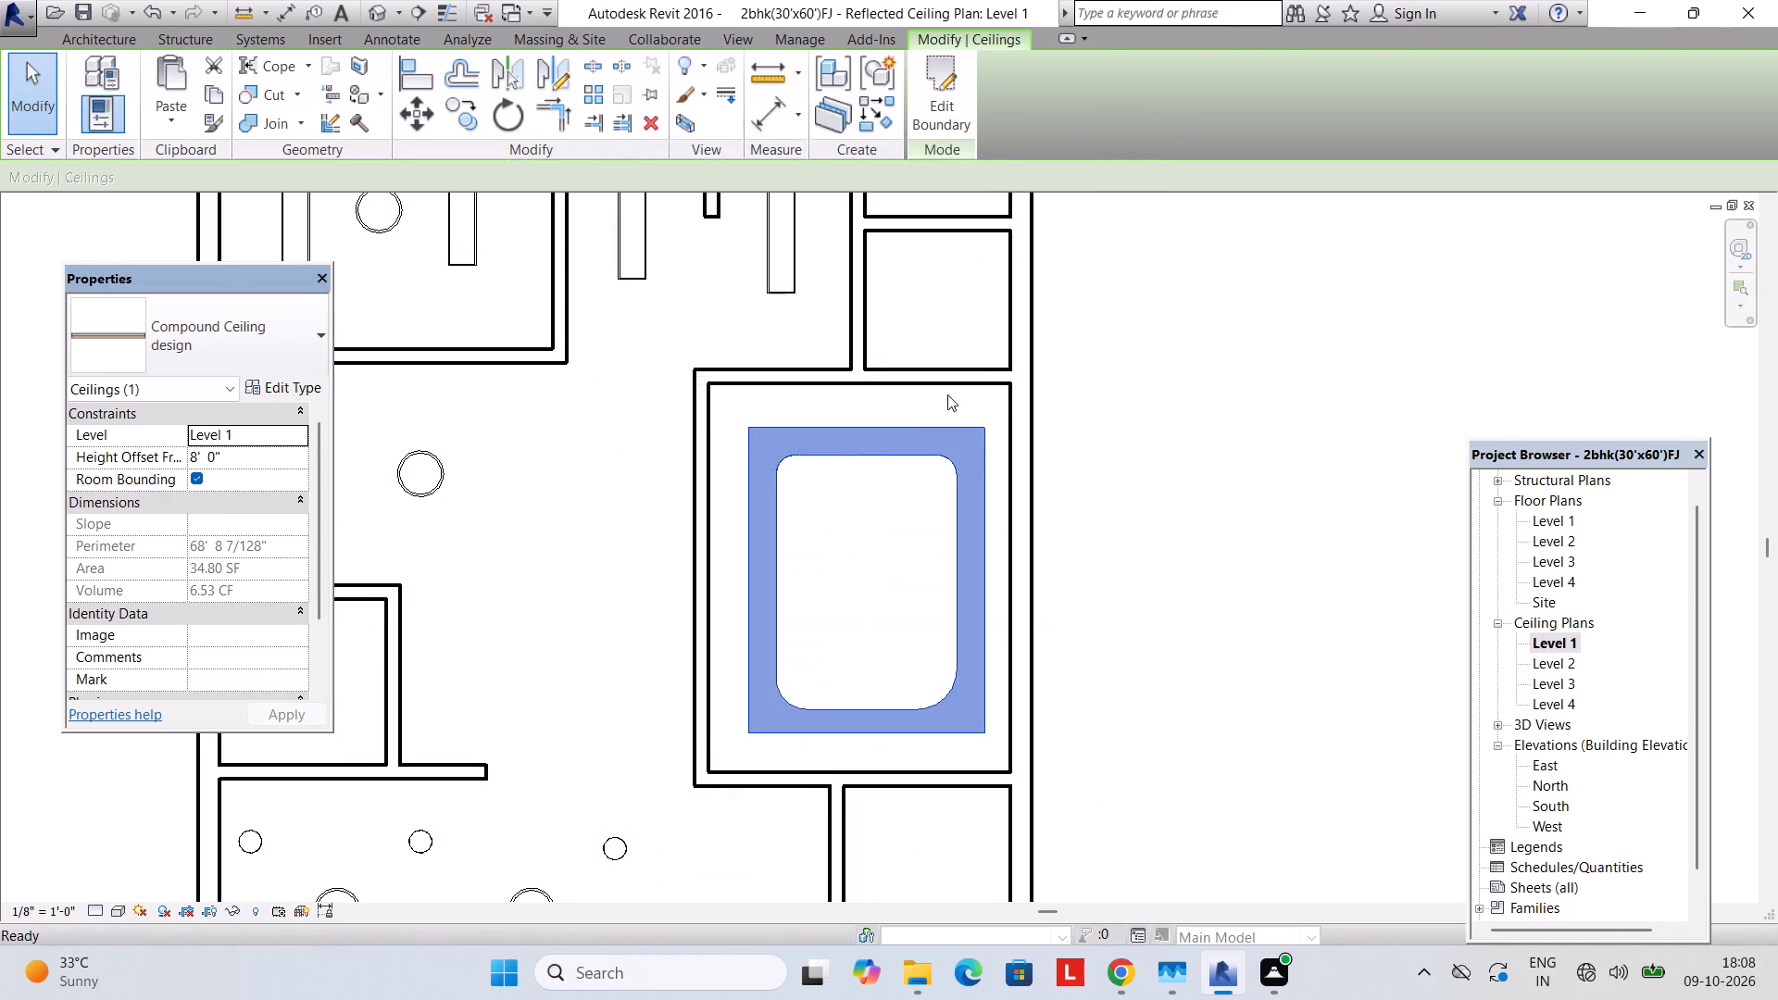
key("Escape")
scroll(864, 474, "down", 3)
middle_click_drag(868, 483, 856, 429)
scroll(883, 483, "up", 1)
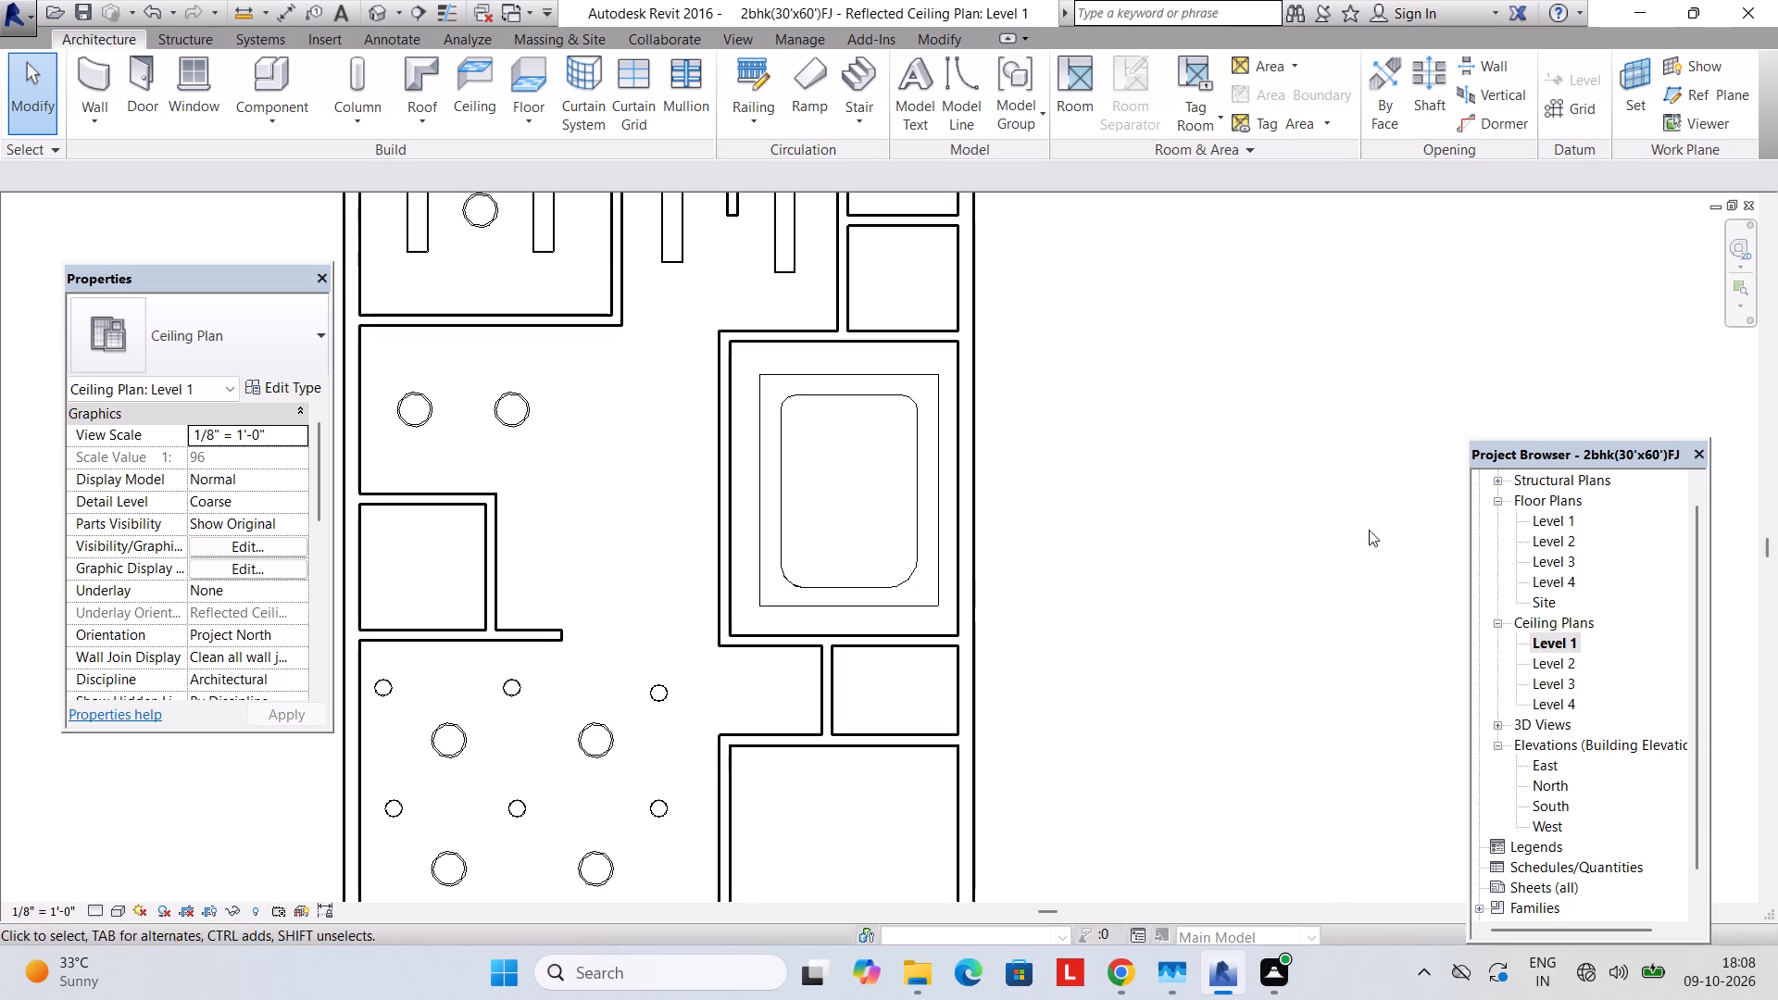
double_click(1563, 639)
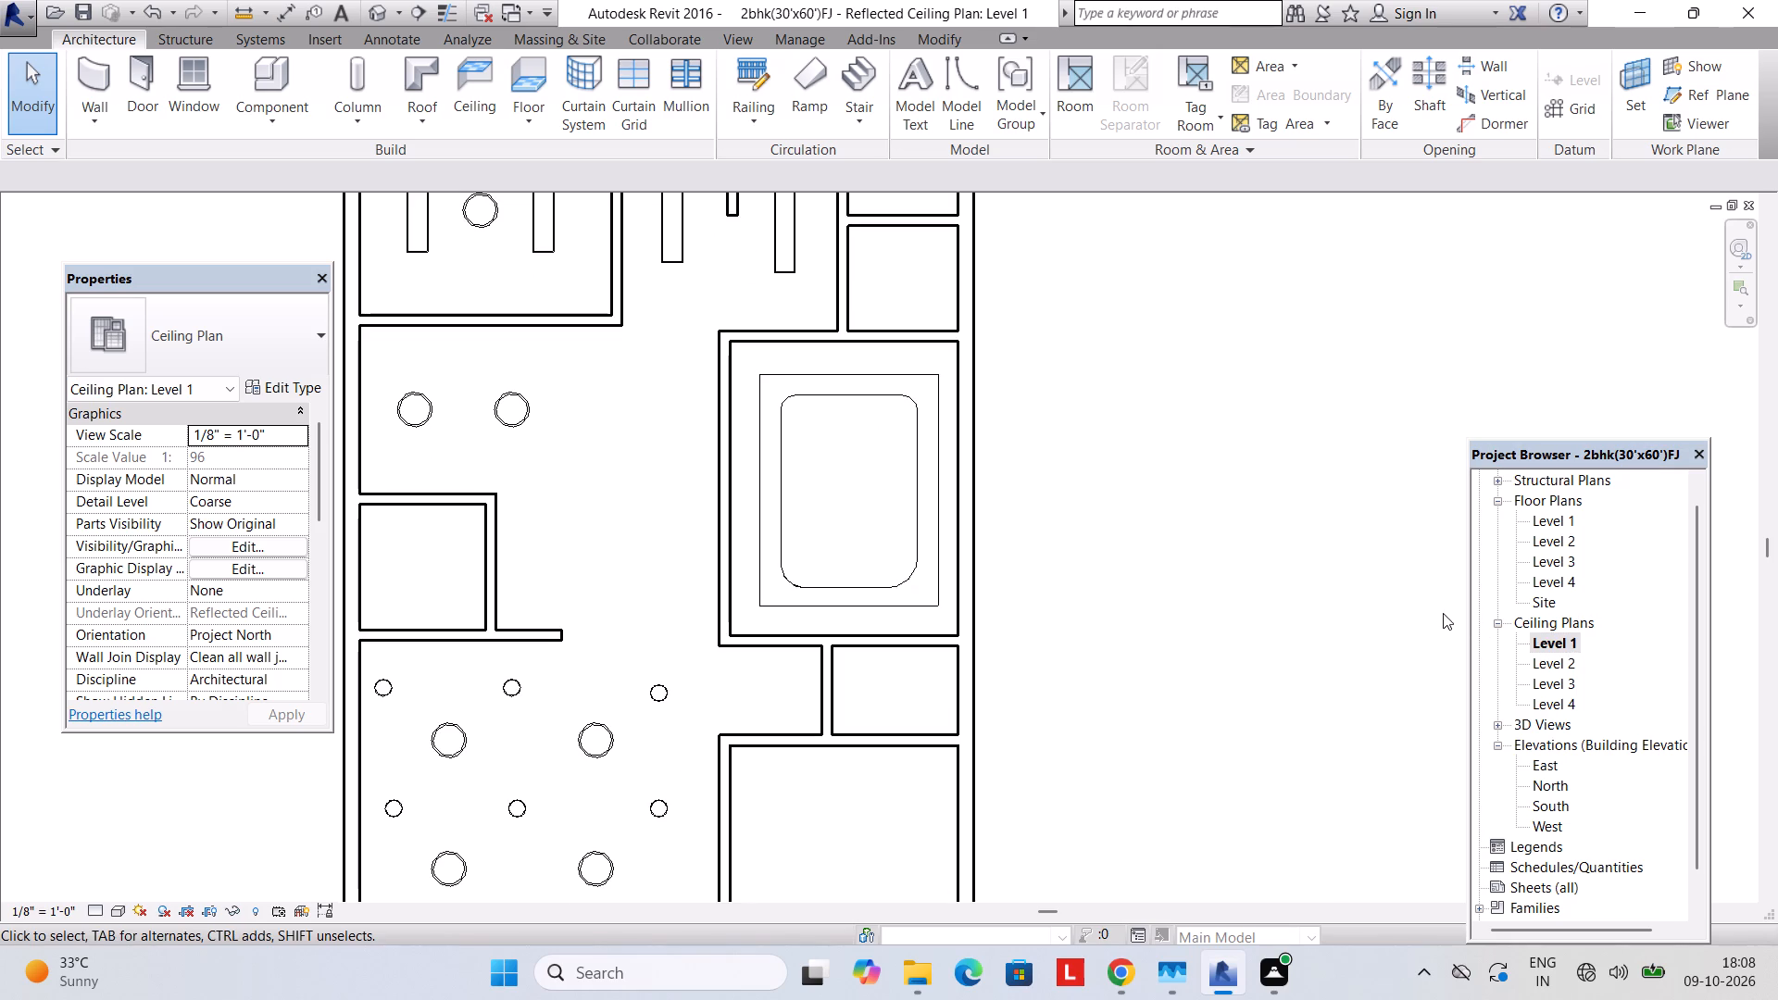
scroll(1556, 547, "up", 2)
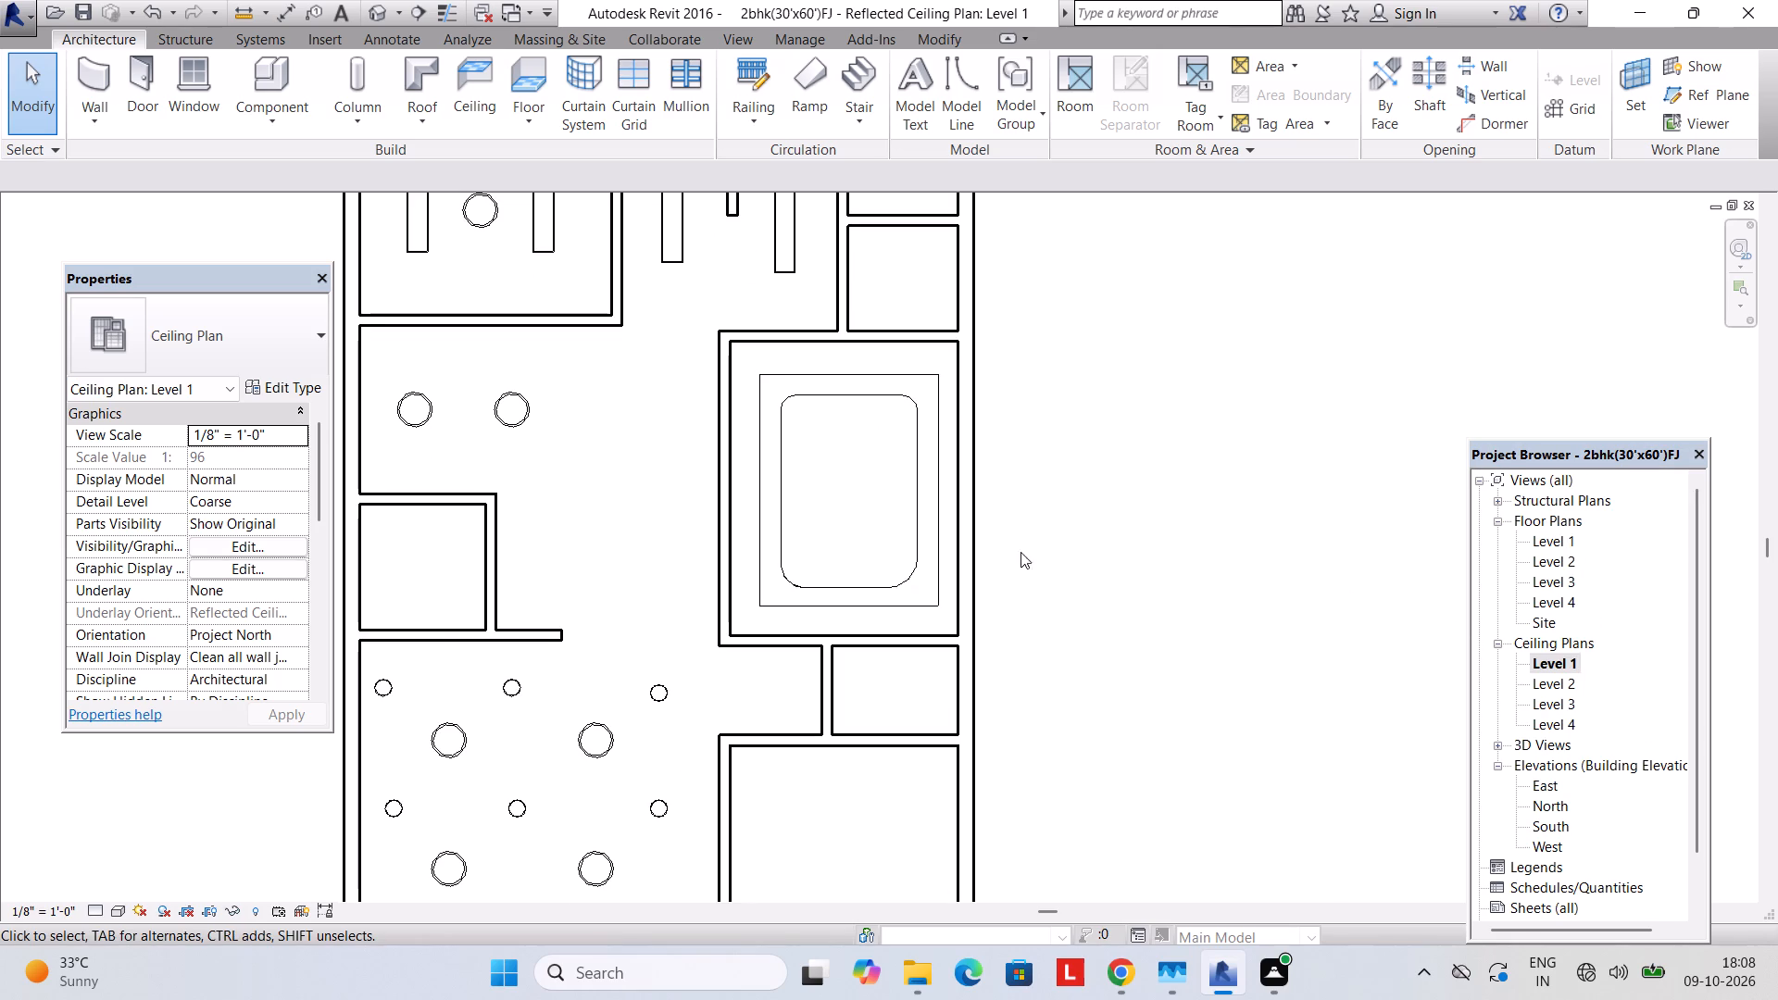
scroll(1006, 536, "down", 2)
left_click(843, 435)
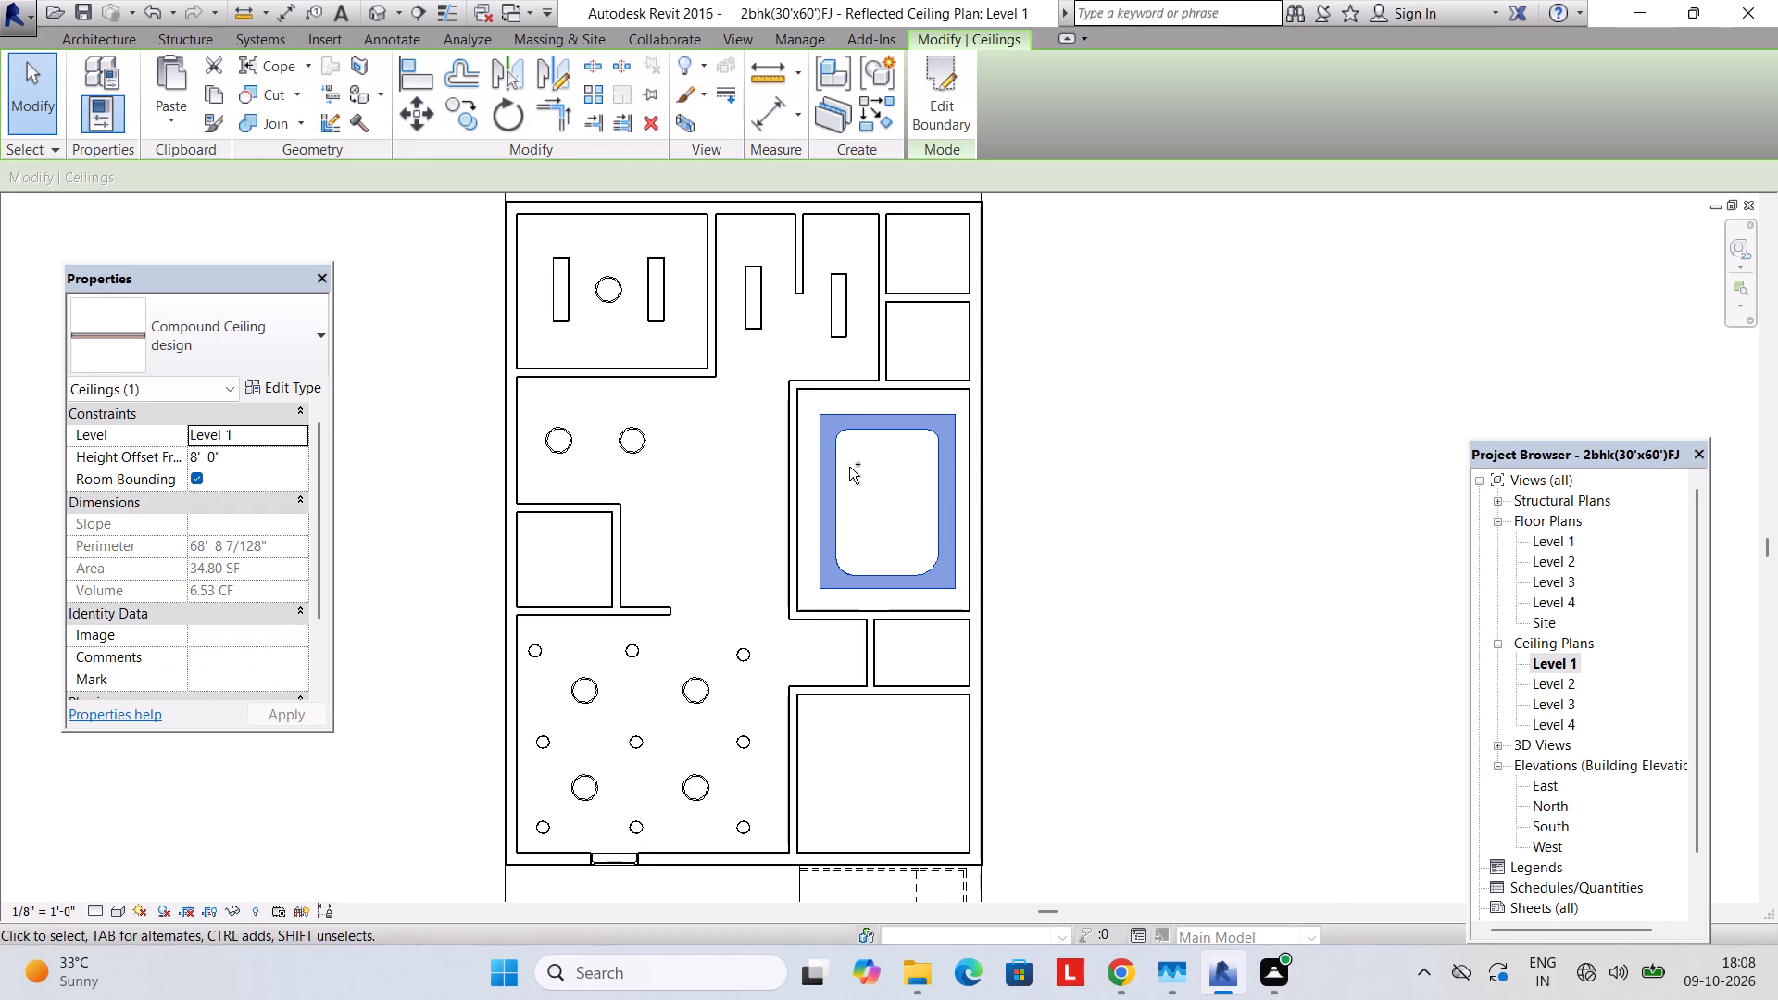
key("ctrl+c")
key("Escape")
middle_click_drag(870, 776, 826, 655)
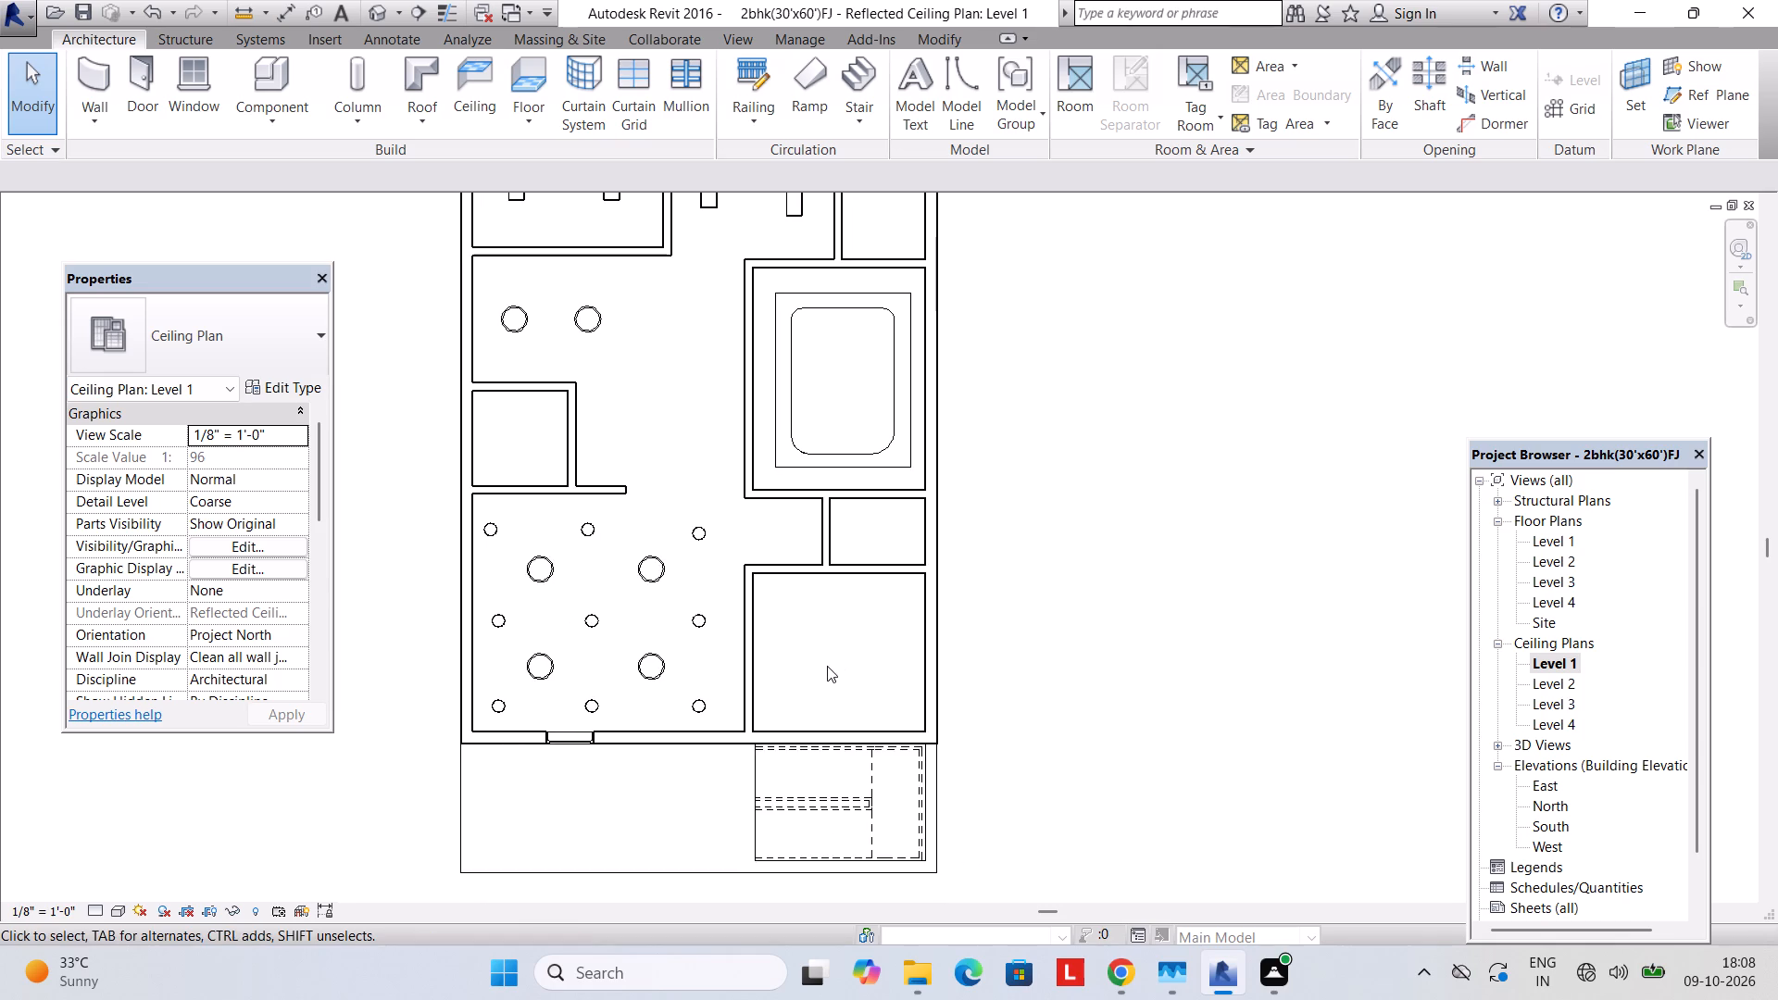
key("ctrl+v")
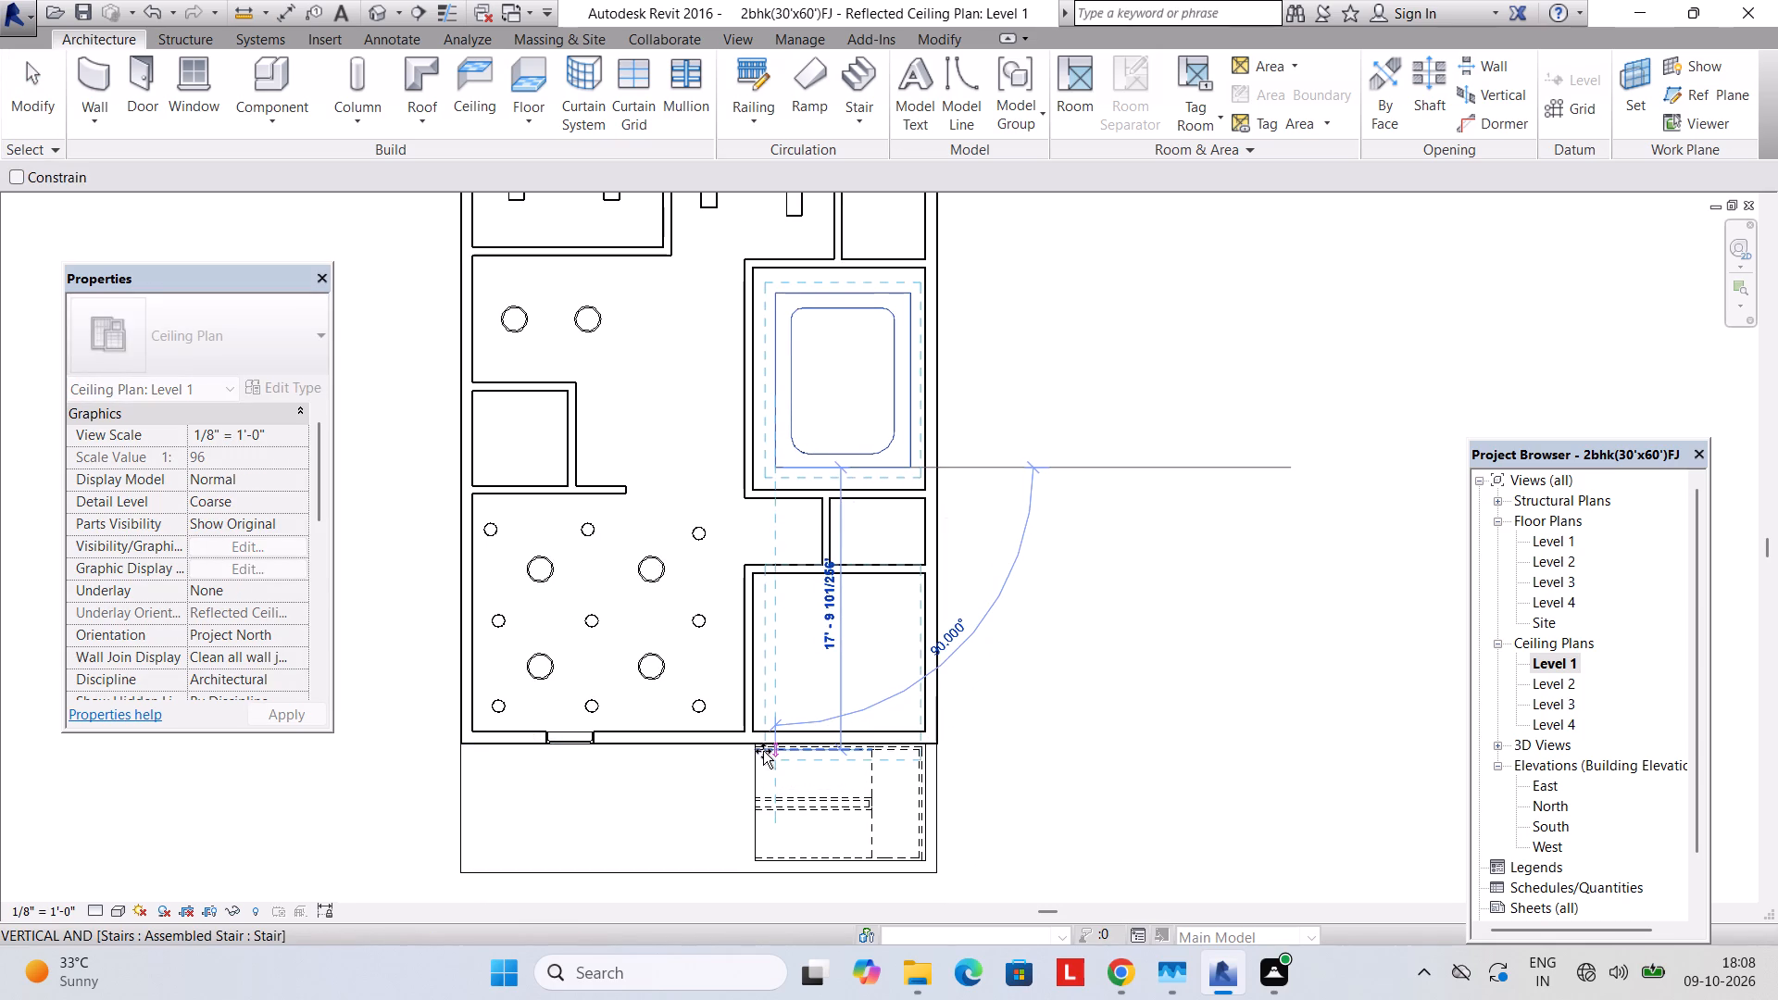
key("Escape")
Place a camera in the Level 1 floor plan at the upper bedroom's door, aimed at the opposite corner beyond the bed.
double_click(1561, 539)
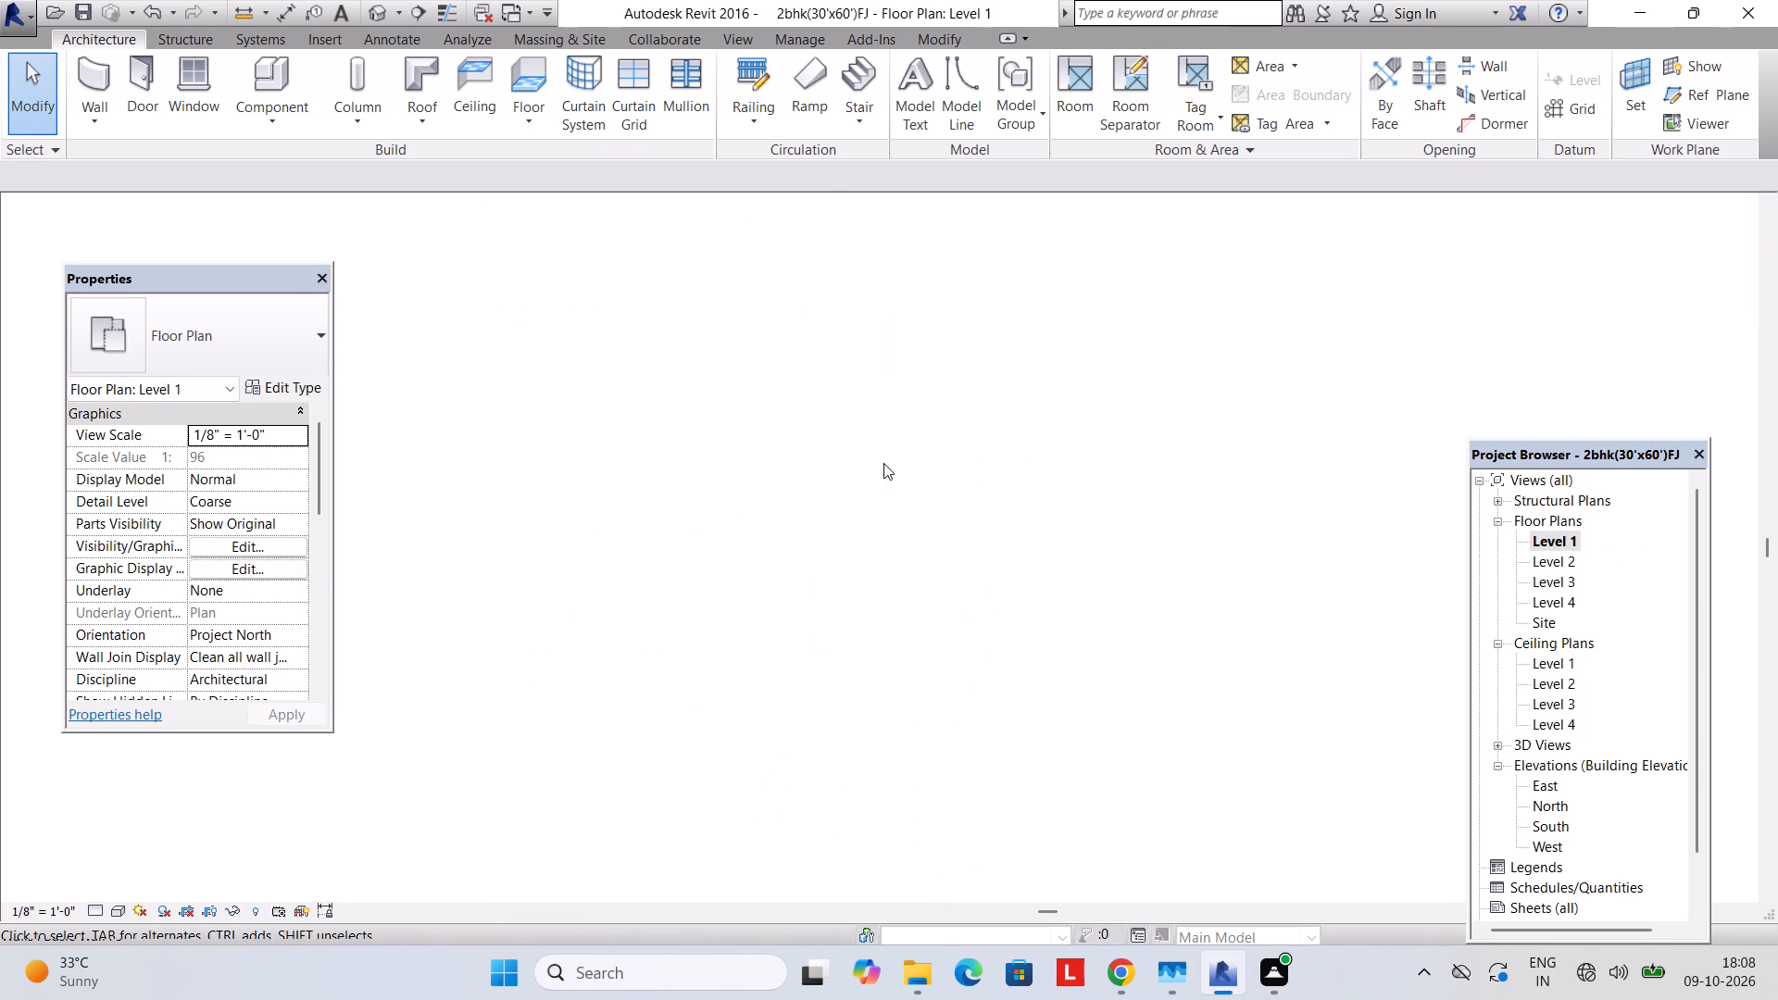
middle_click_drag(877, 504, 764, 601)
scroll(1018, 577, "up", 3)
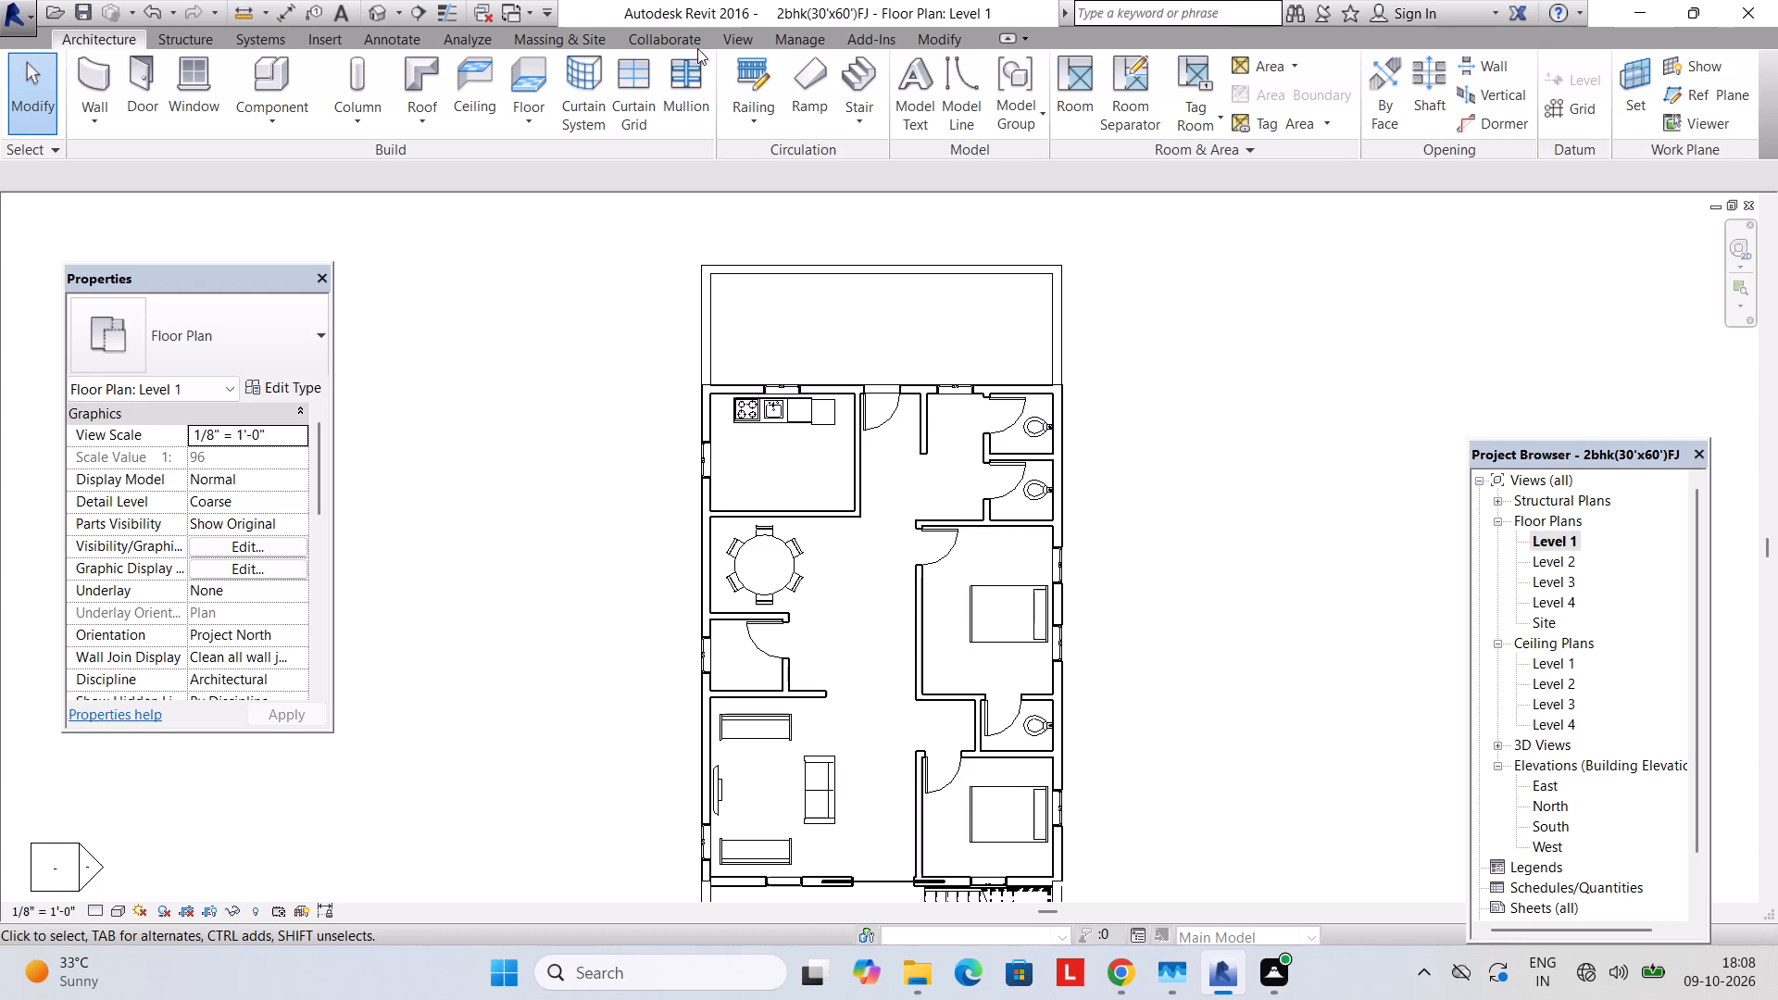
left_click(729, 32)
left_click(675, 119)
left_click(711, 201)
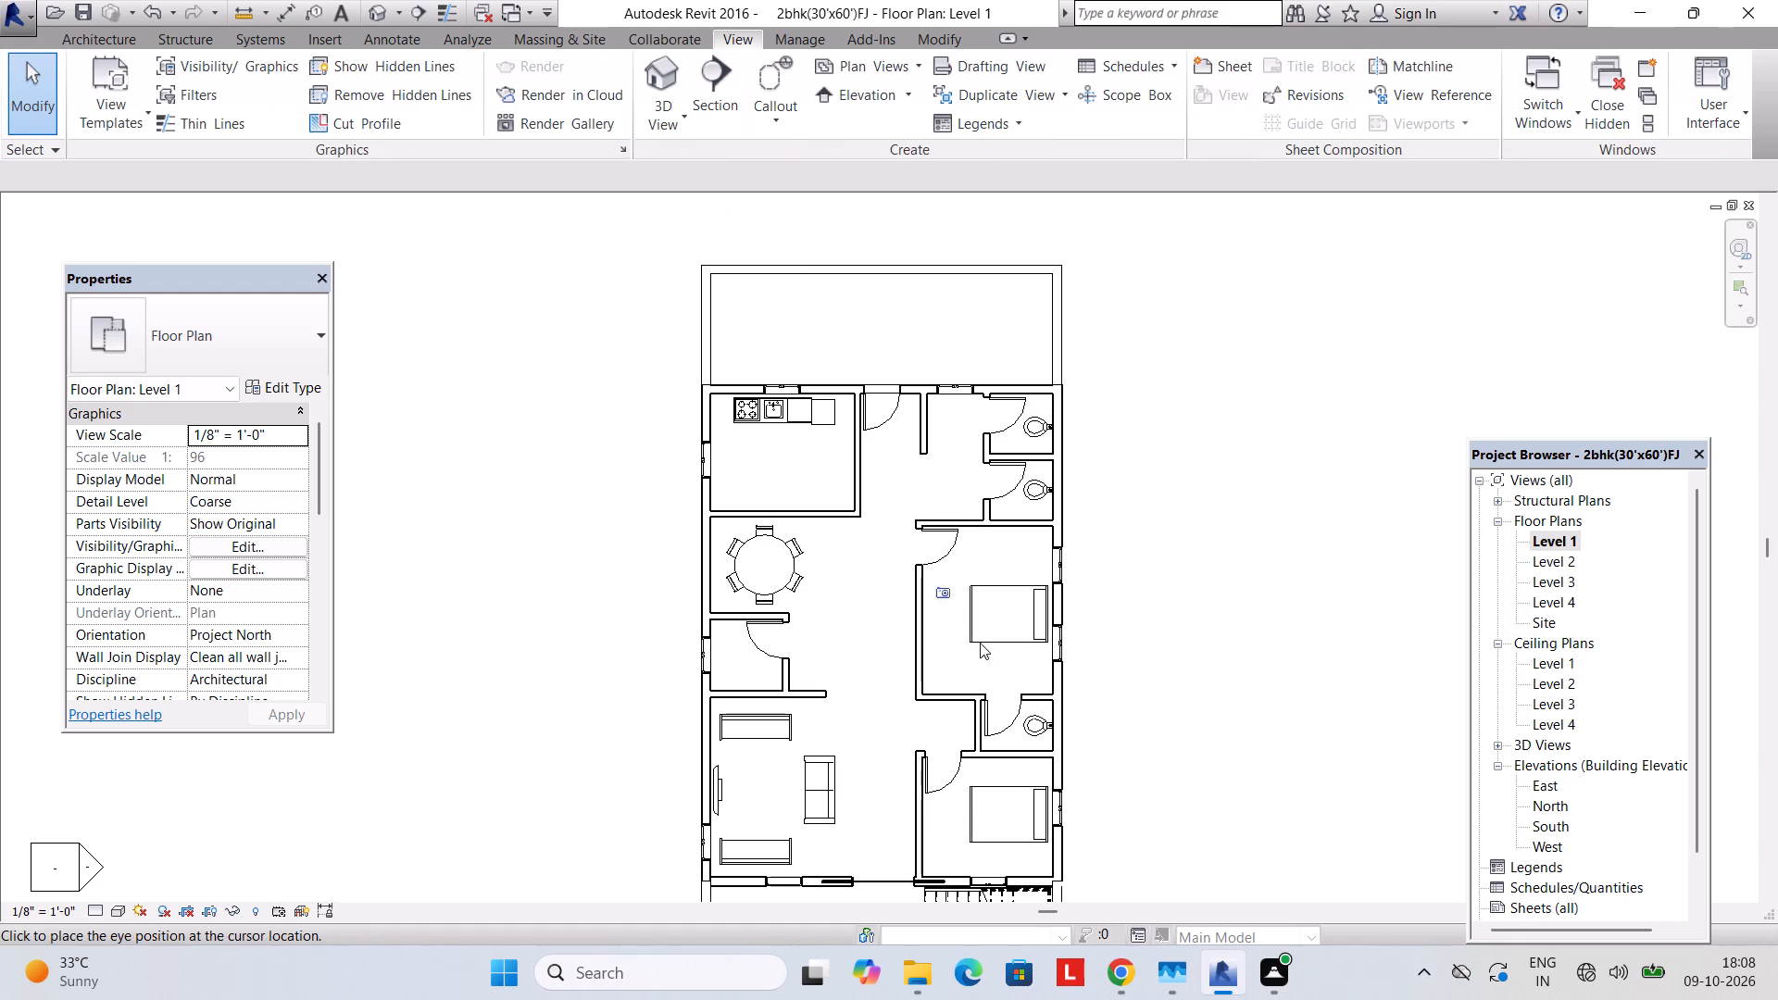
left_click(933, 548)
left_click(1059, 706)
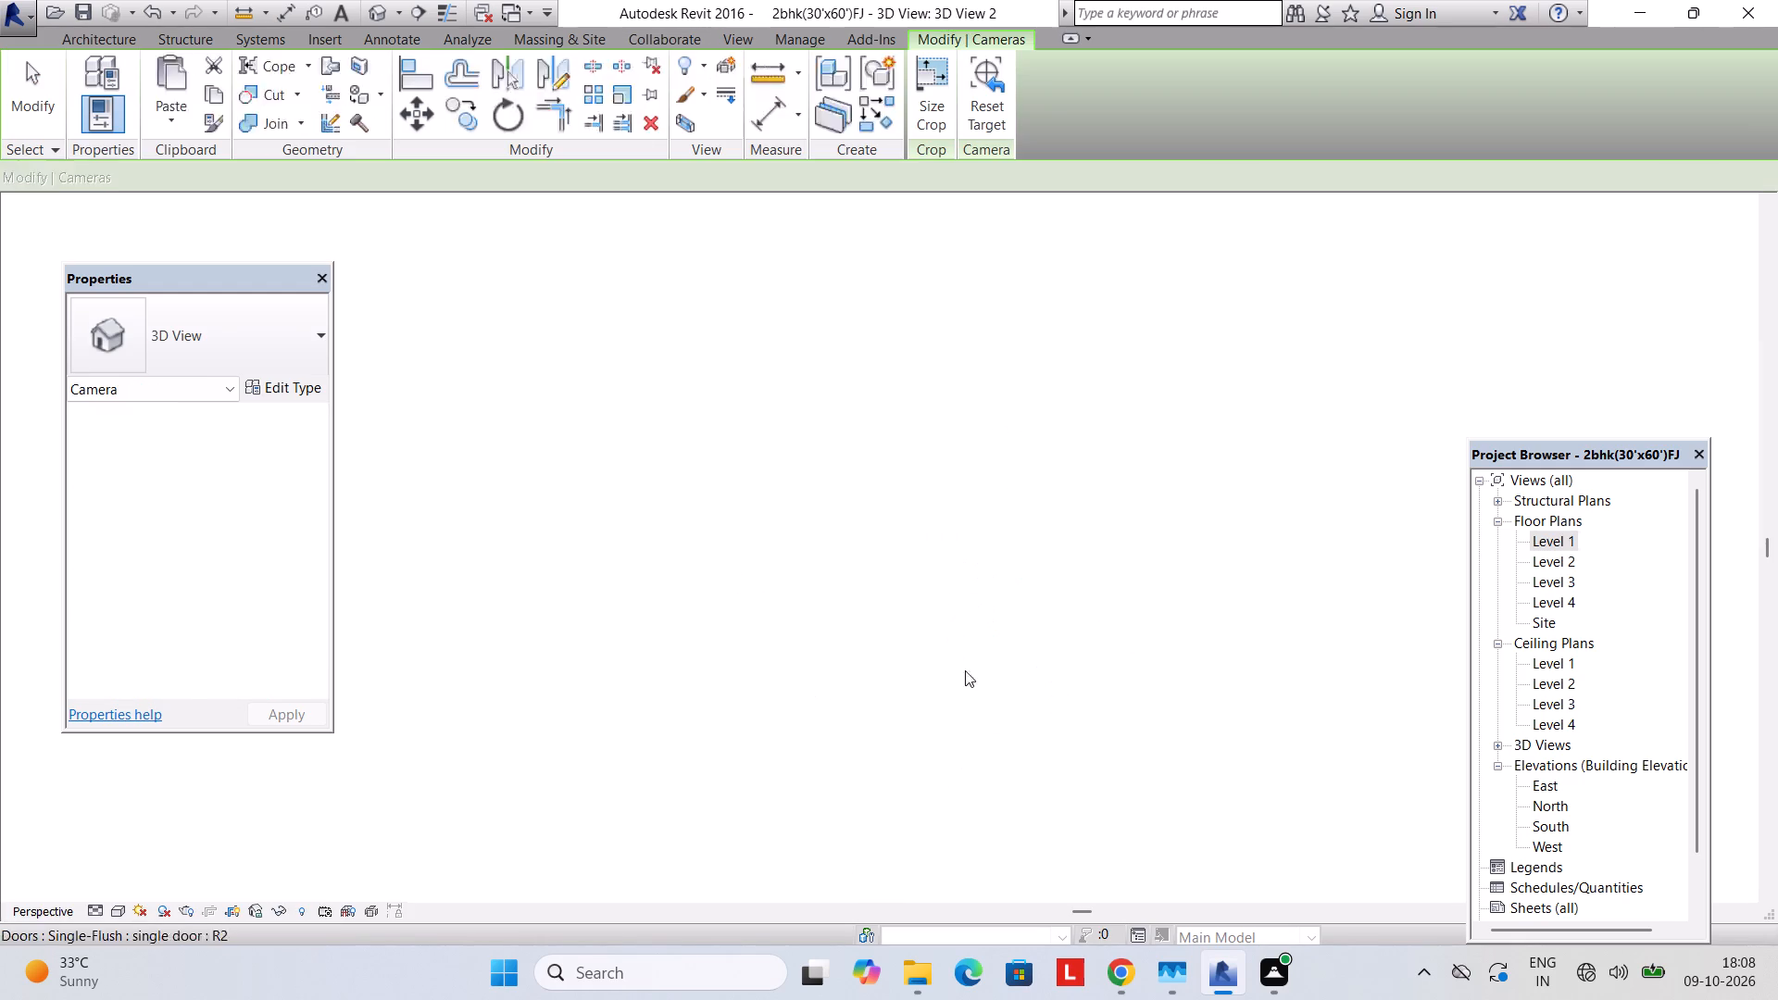
Enlarge the new camera view's crop region on all sides to take in the bed, windows and designed ceiling.
scroll(853, 595, "down", 9)
left_click_drag(861, 481, 859, 365)
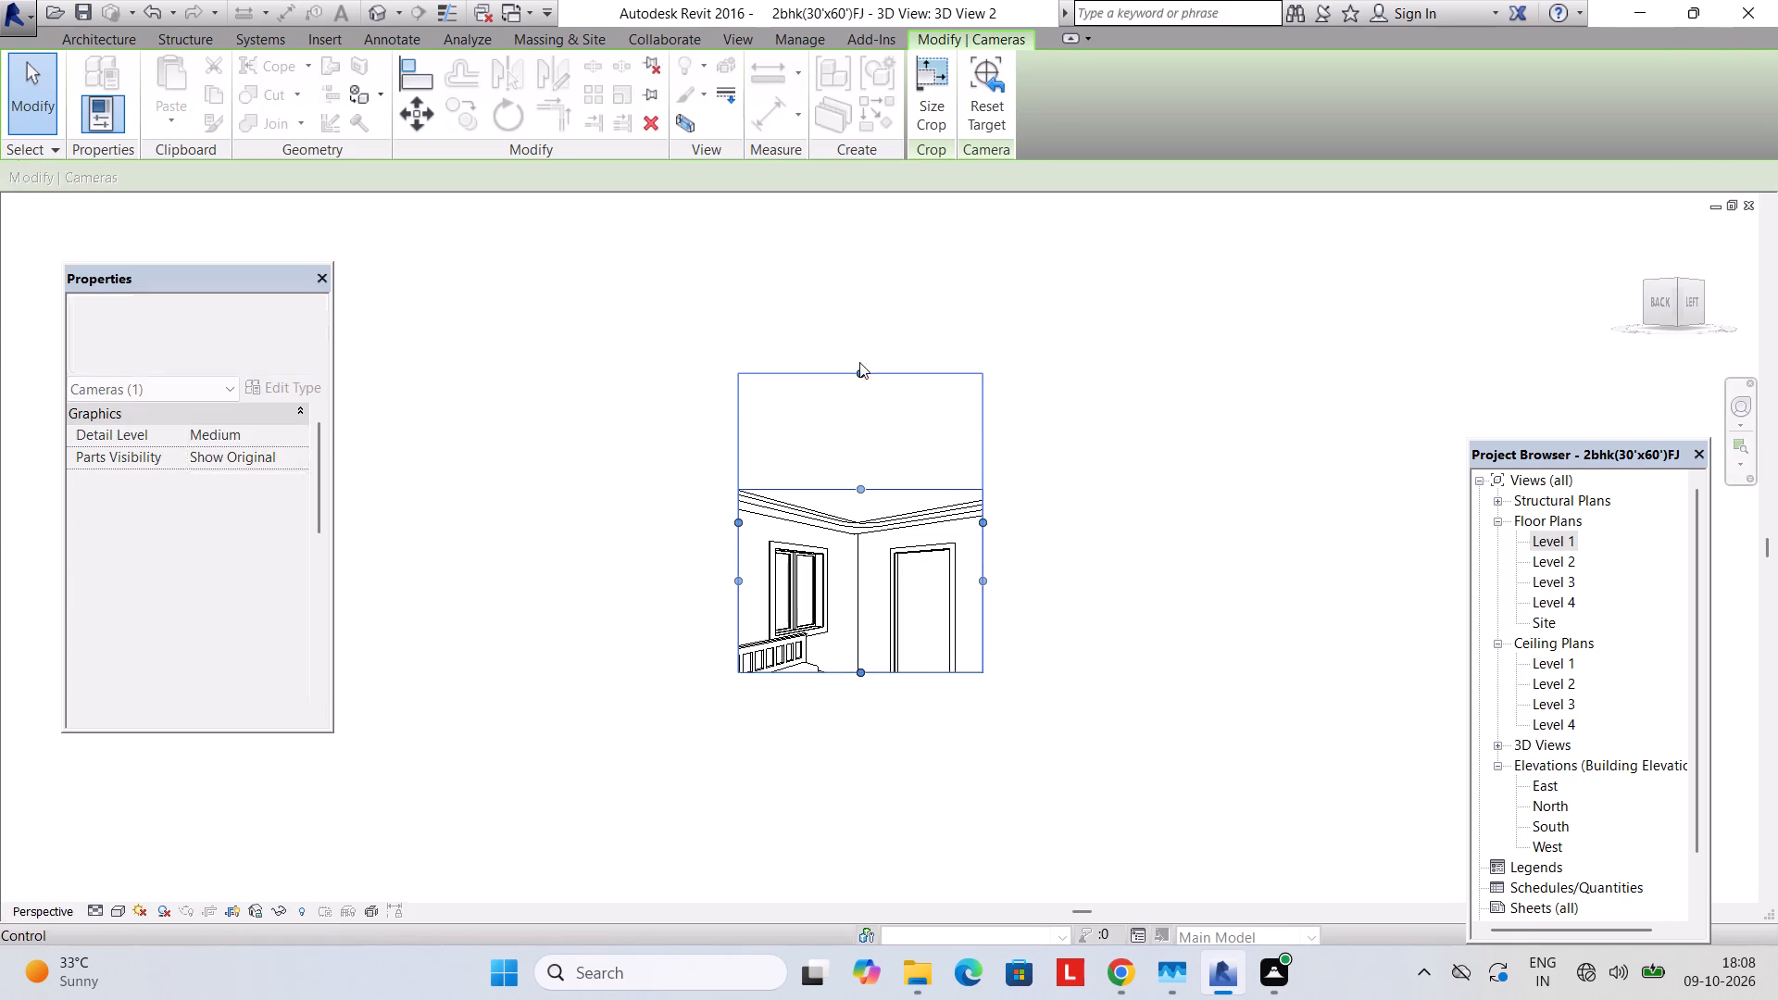
left_click_drag(735, 522, 561, 539)
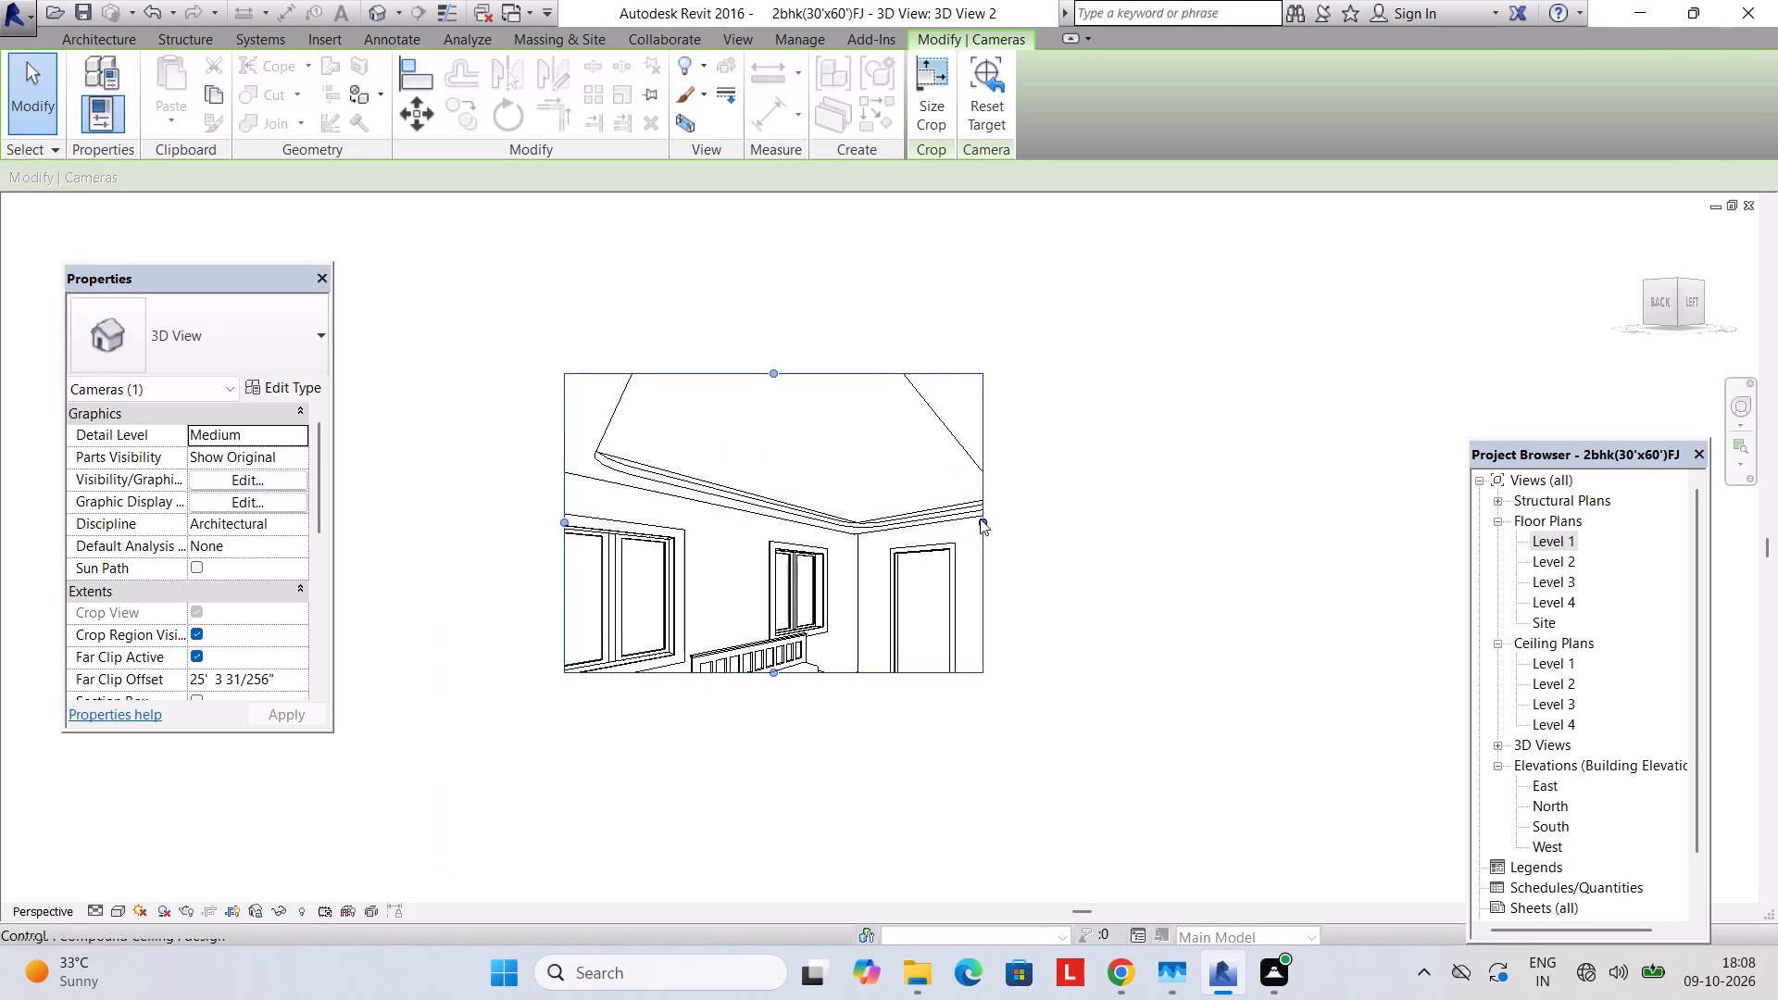
left_click_drag(979, 516, 1077, 512)
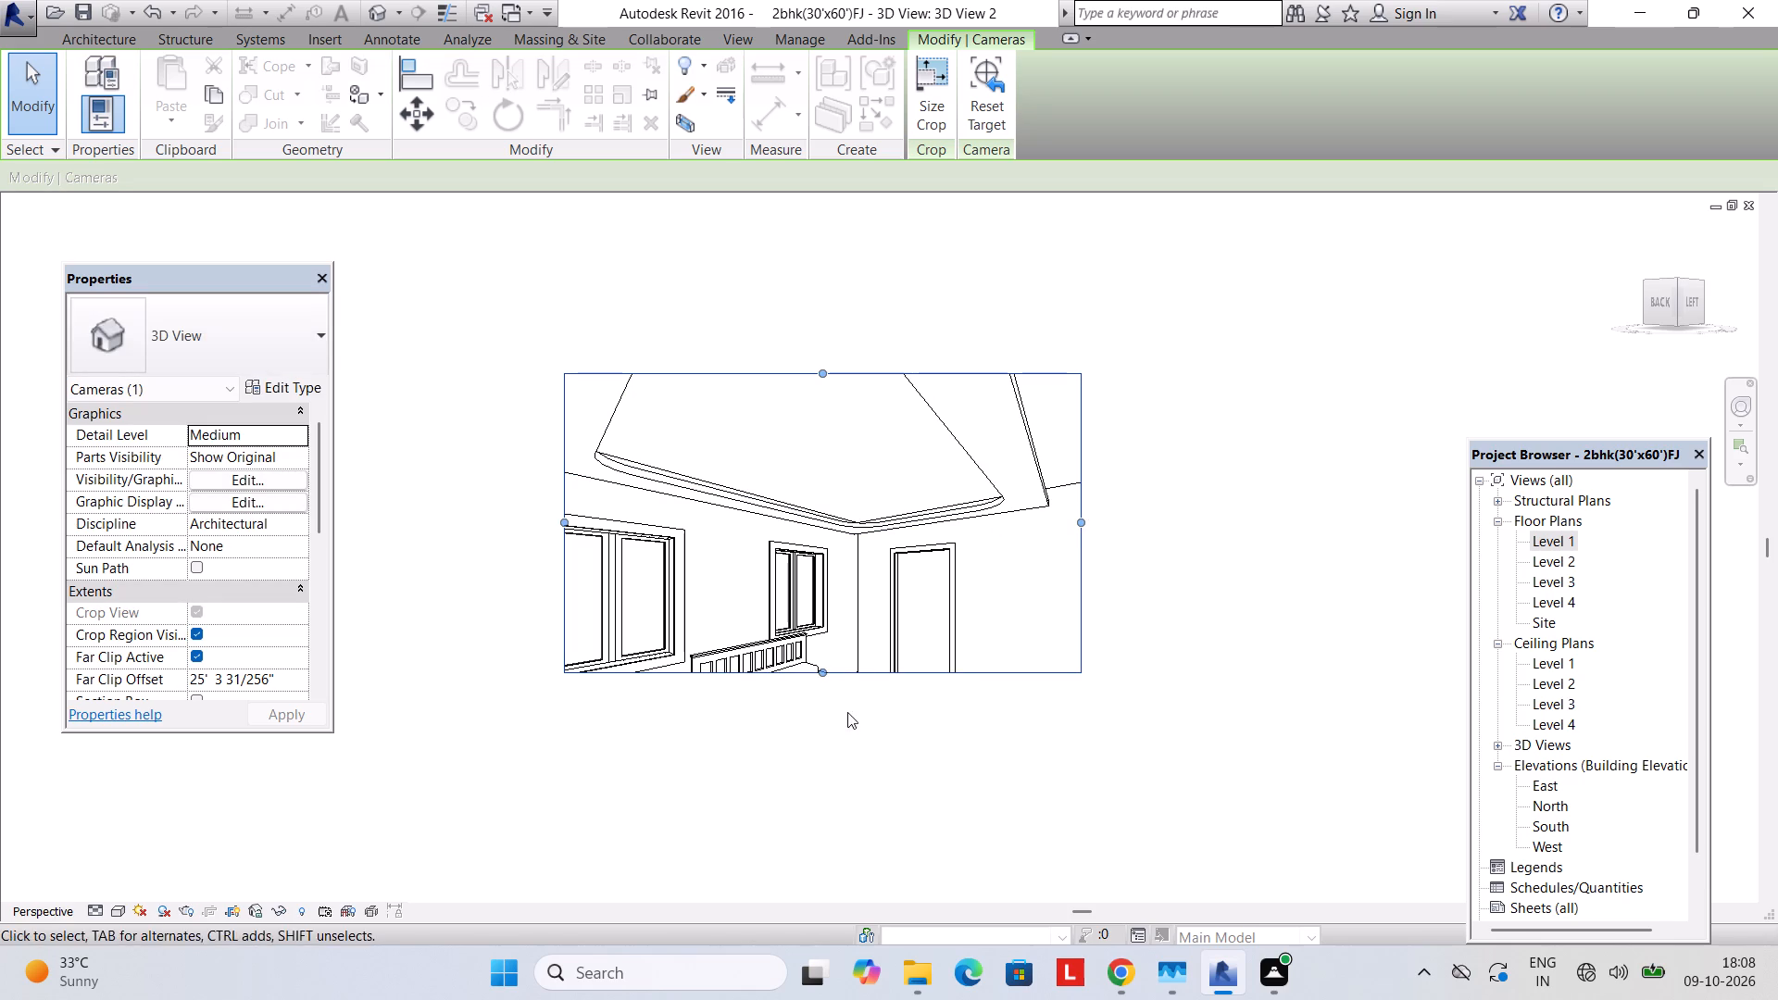
left_click_drag(820, 672, 809, 762)
left_click_drag(817, 370, 825, 295)
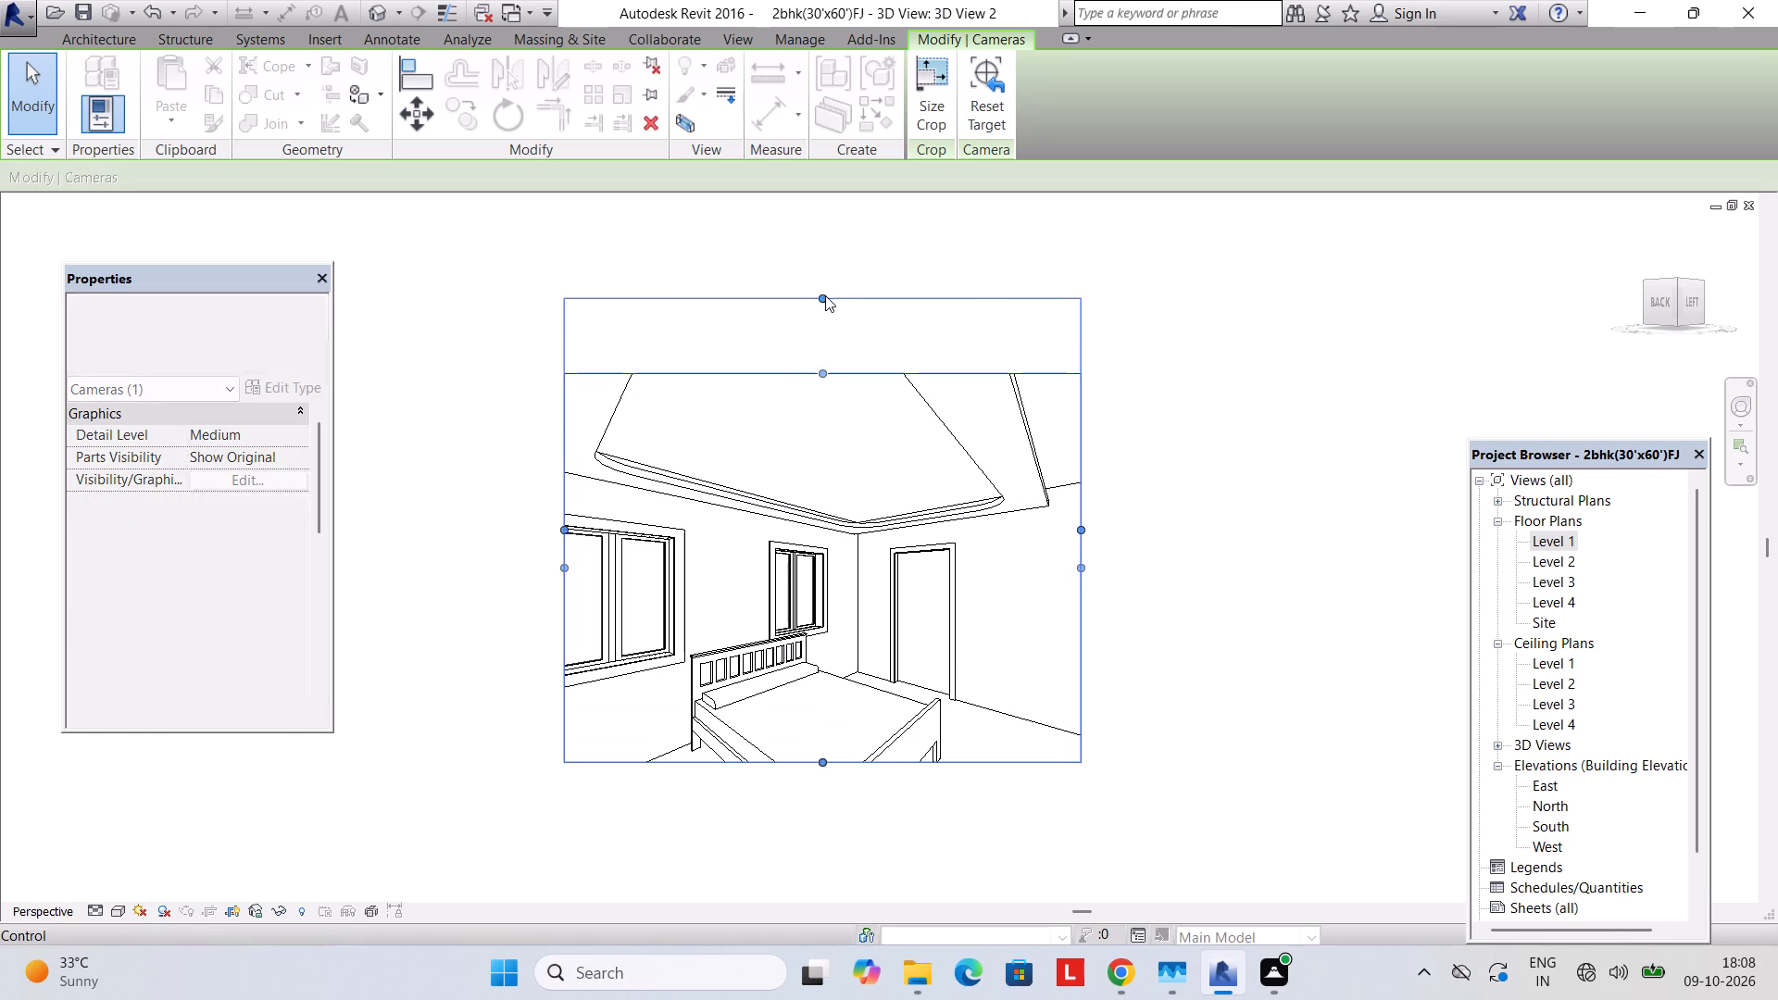
middle_click_drag(856, 388, 858, 440)
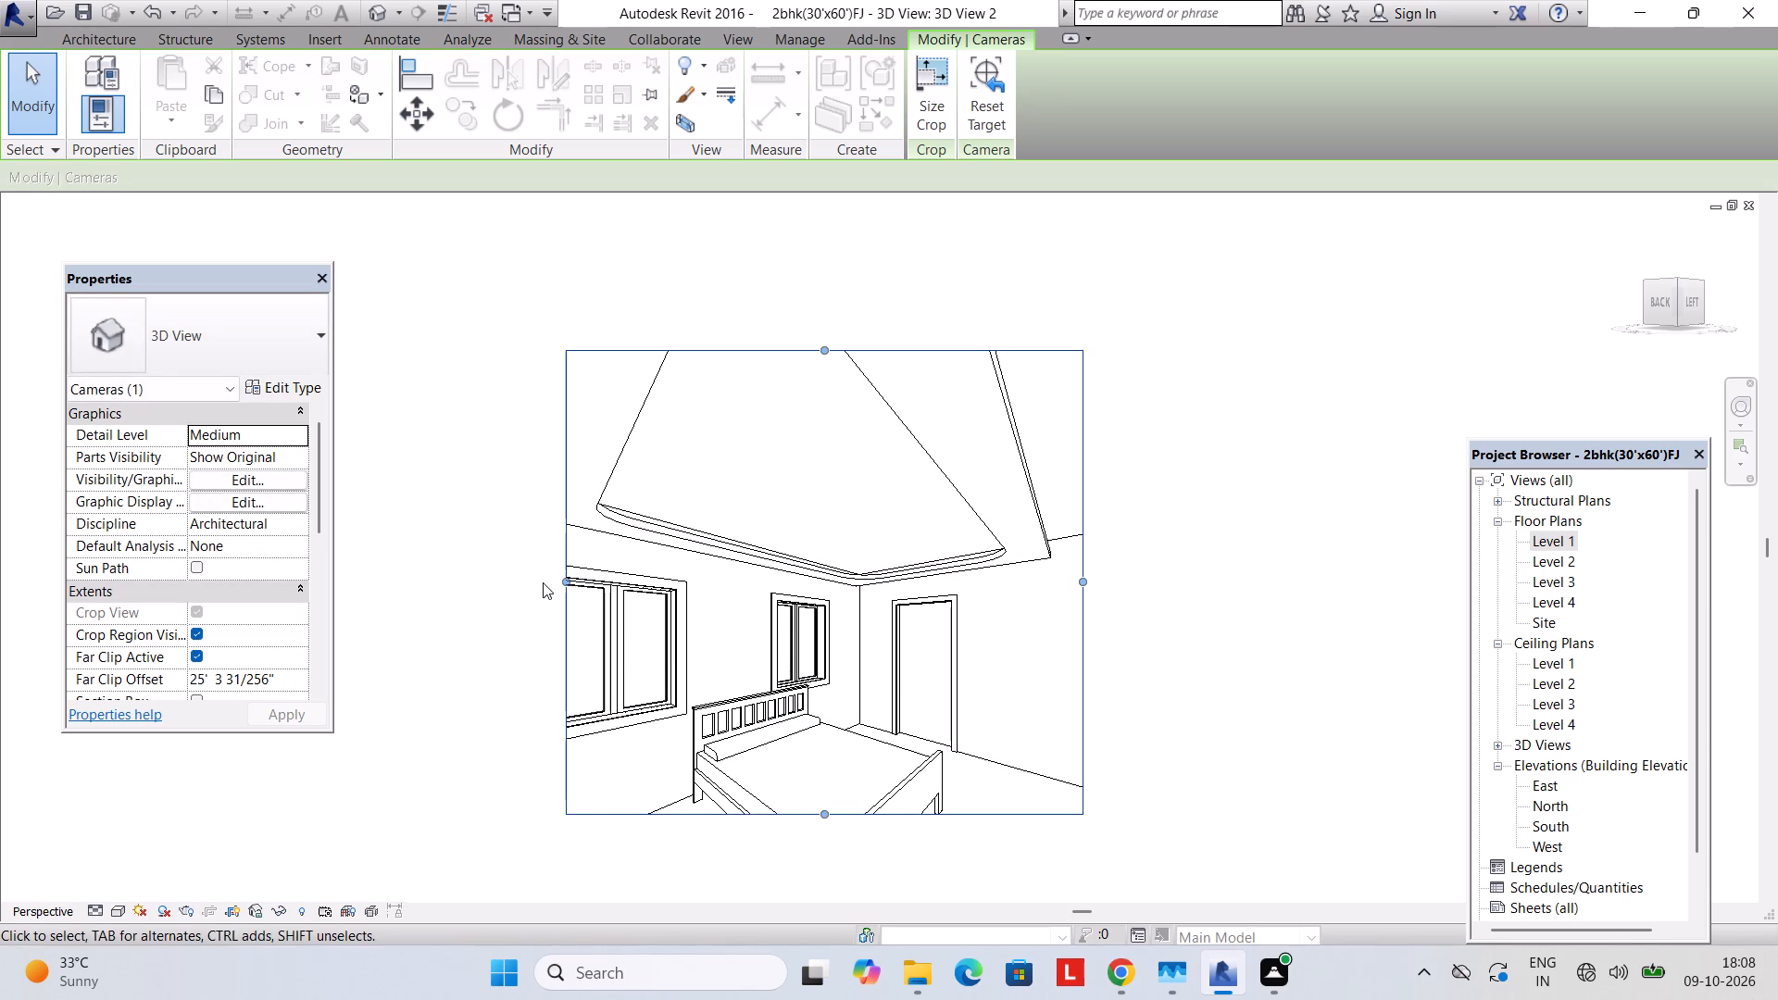
left_click_drag(561, 574, 525, 579)
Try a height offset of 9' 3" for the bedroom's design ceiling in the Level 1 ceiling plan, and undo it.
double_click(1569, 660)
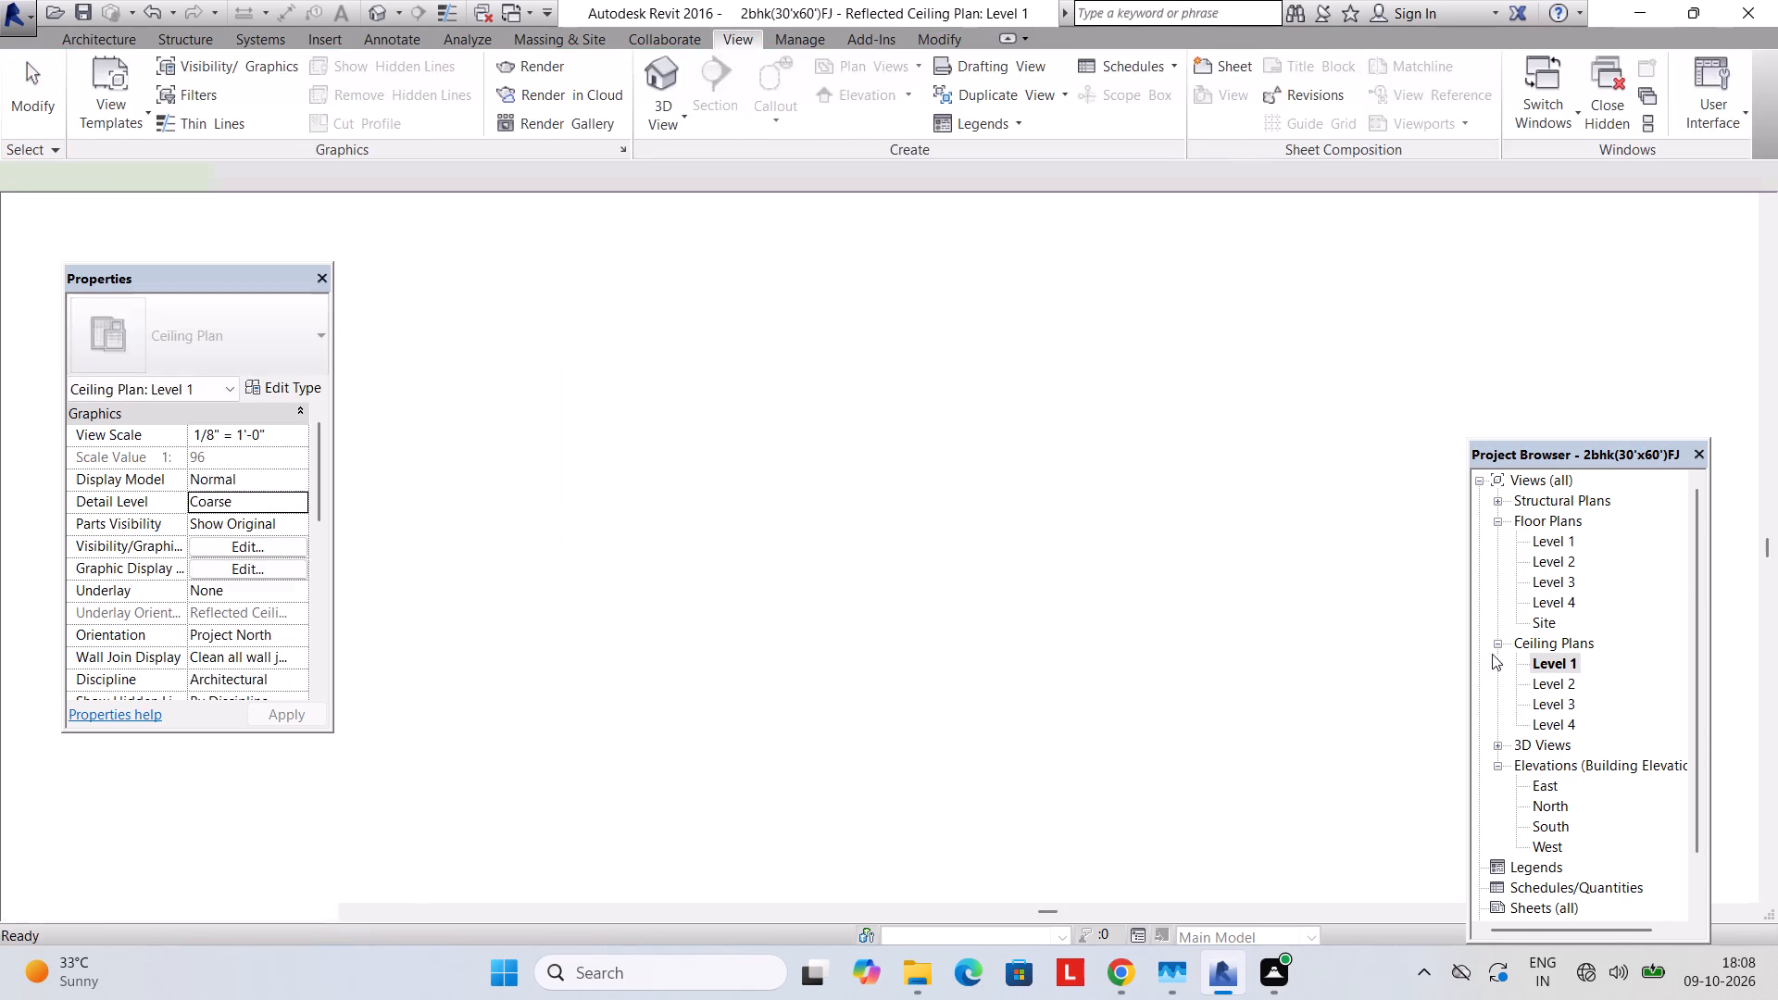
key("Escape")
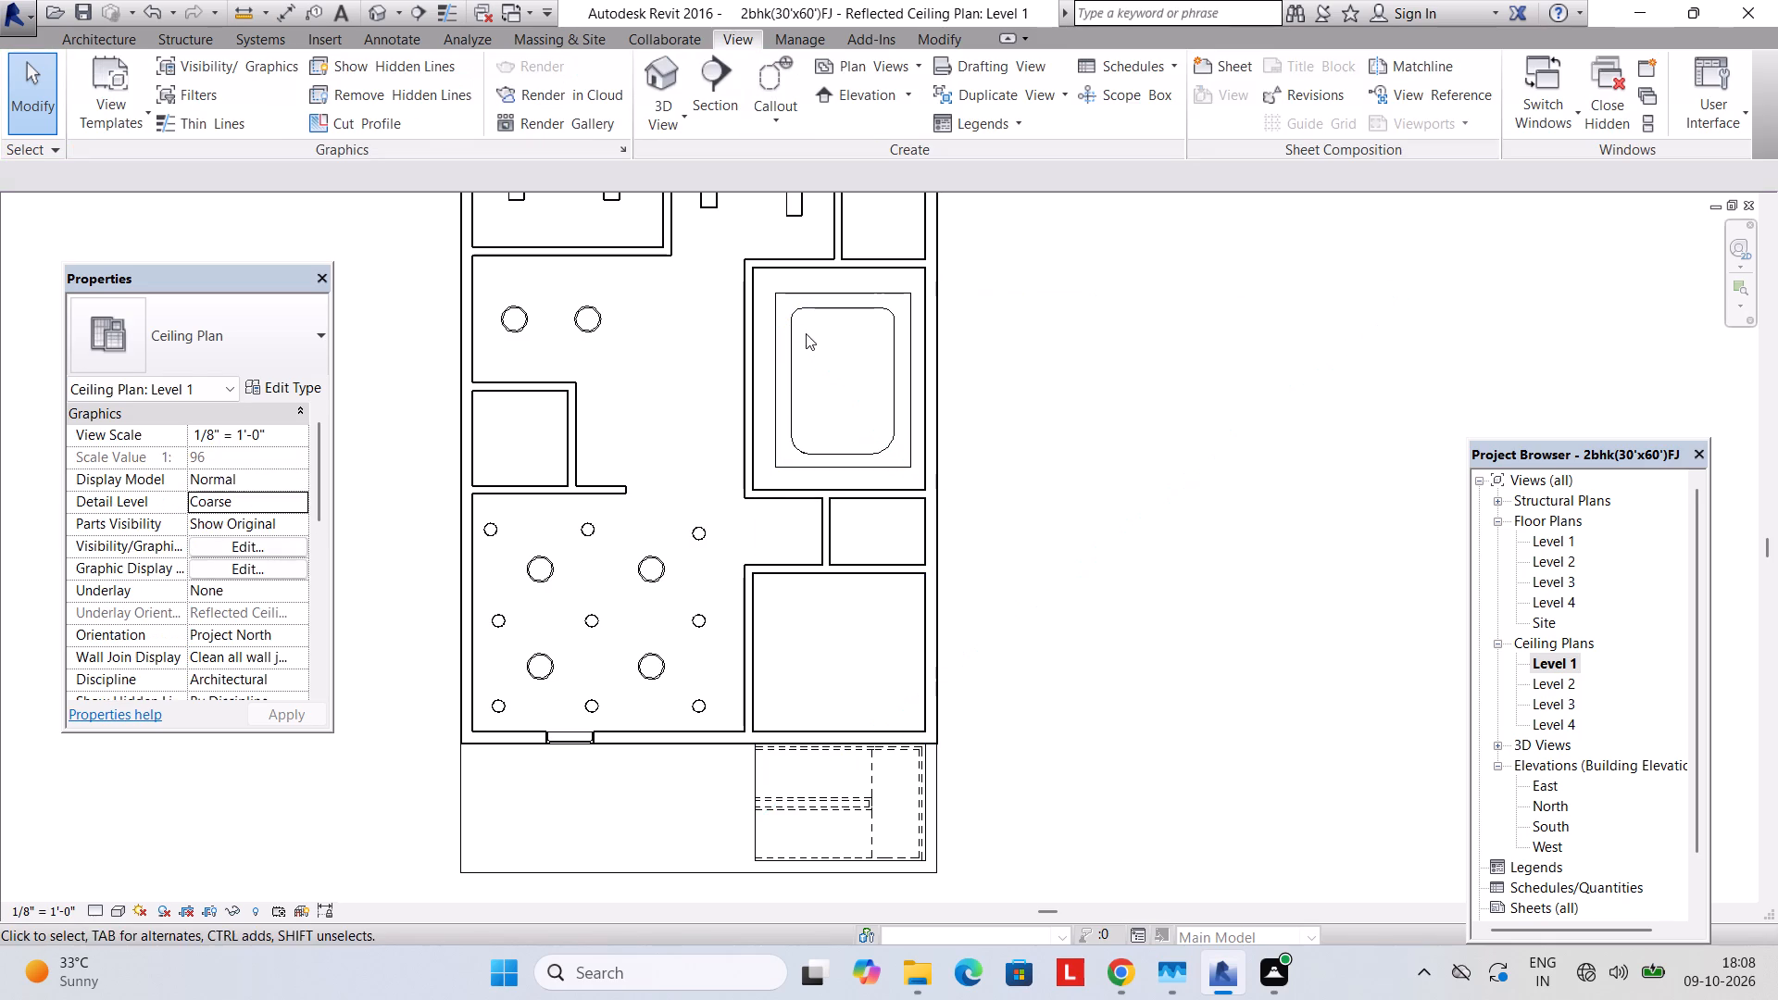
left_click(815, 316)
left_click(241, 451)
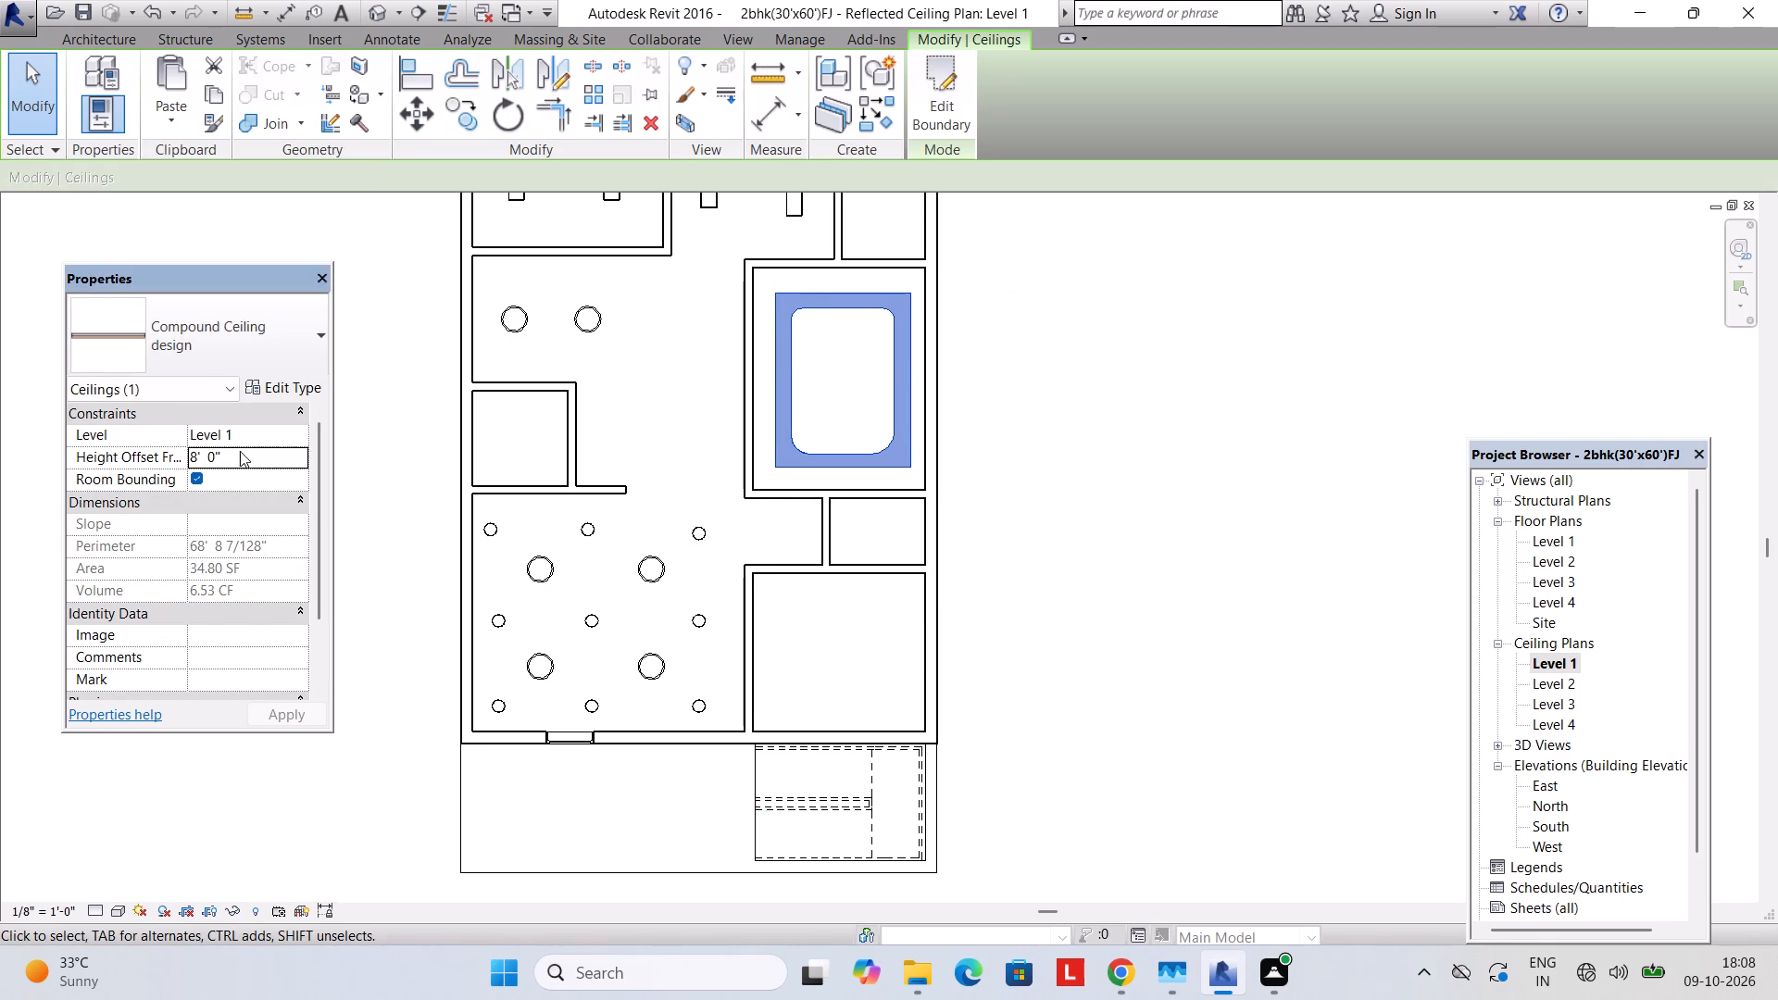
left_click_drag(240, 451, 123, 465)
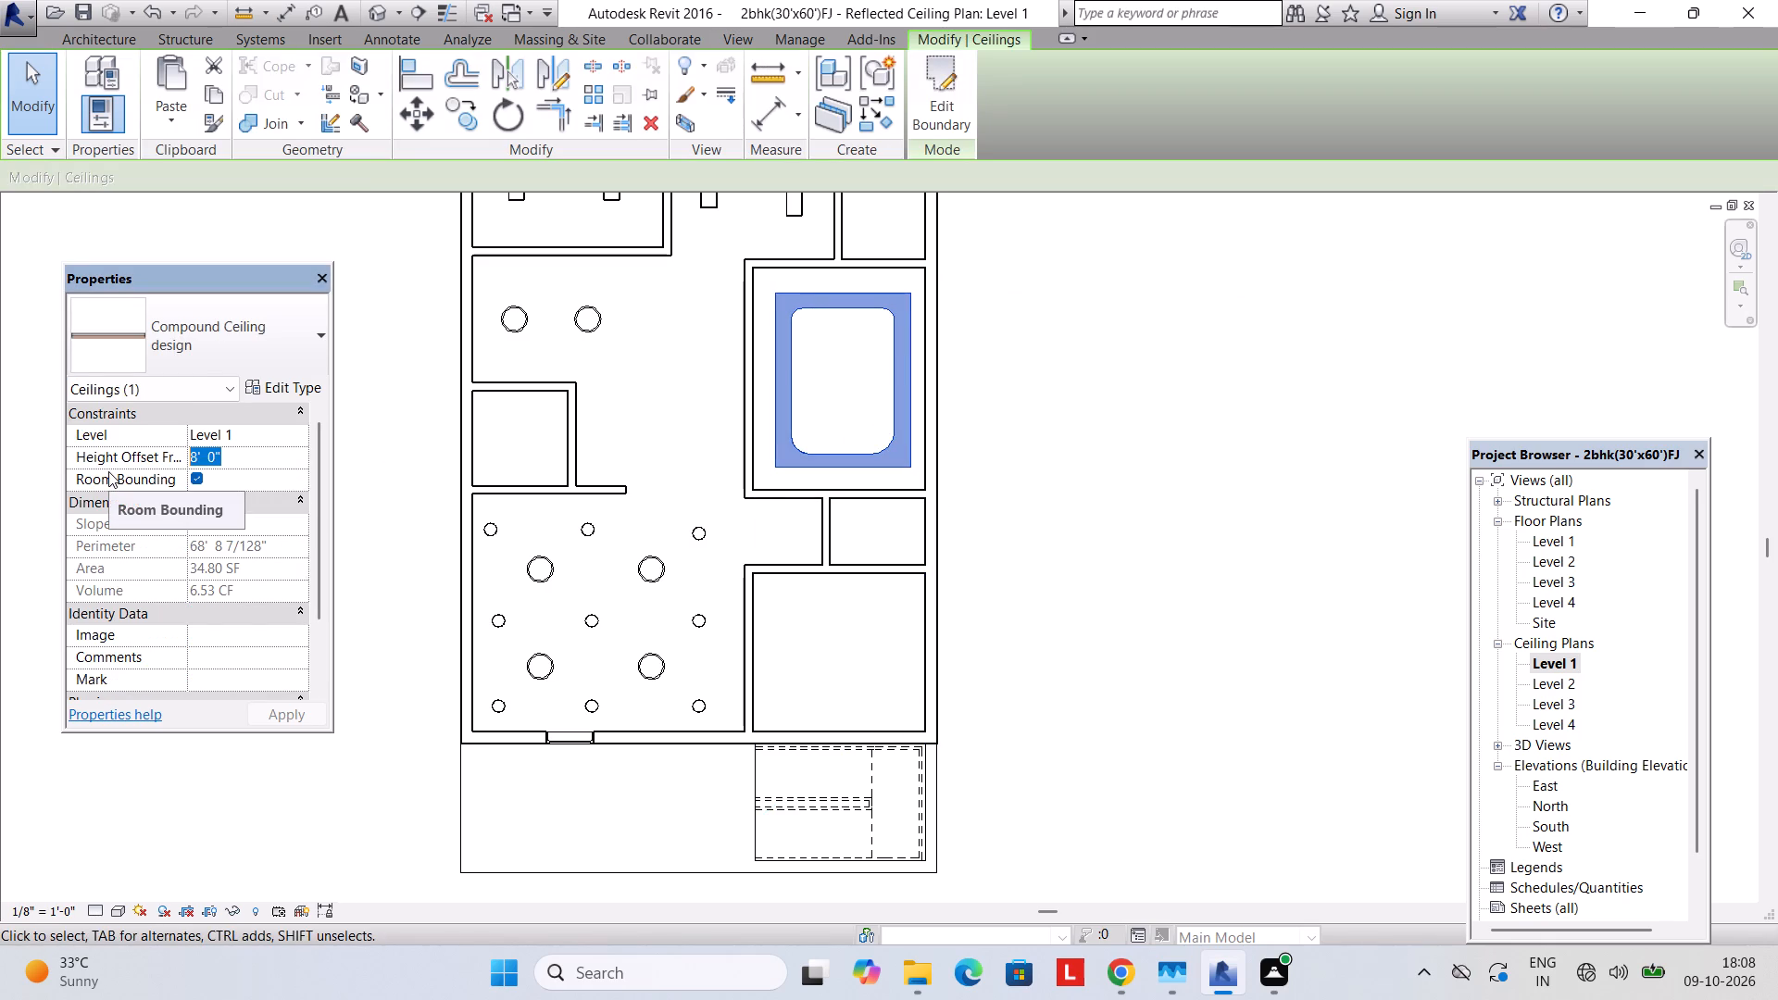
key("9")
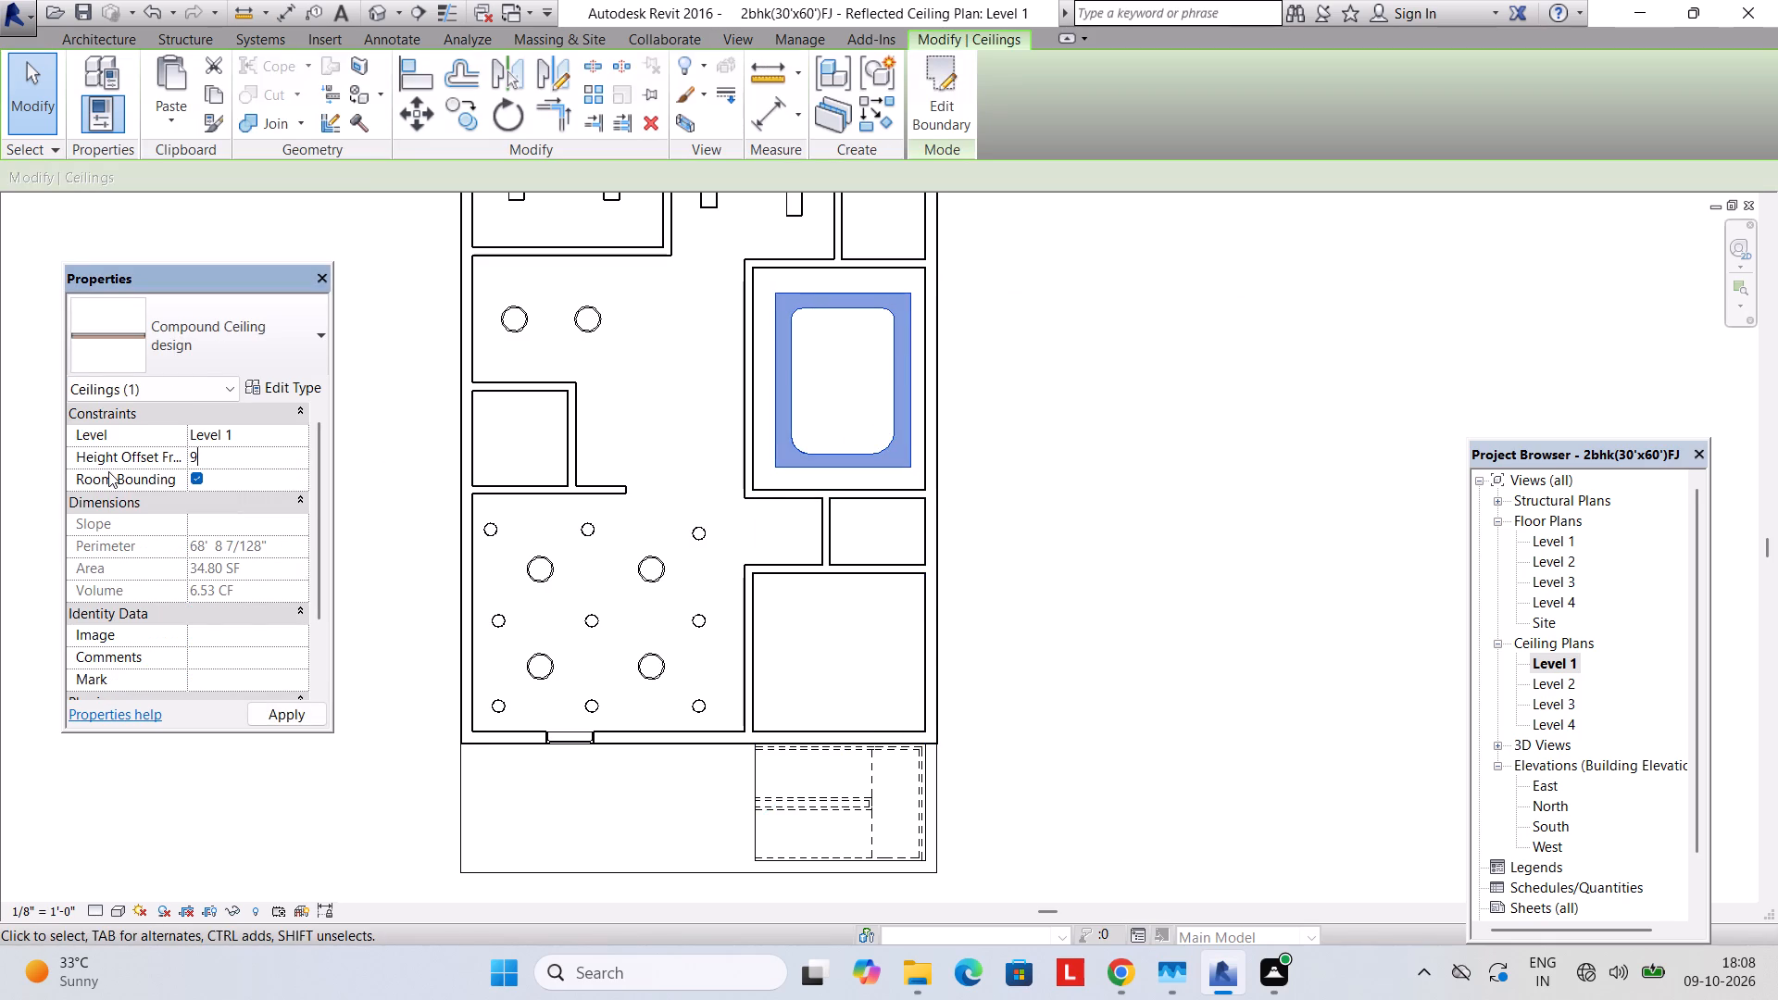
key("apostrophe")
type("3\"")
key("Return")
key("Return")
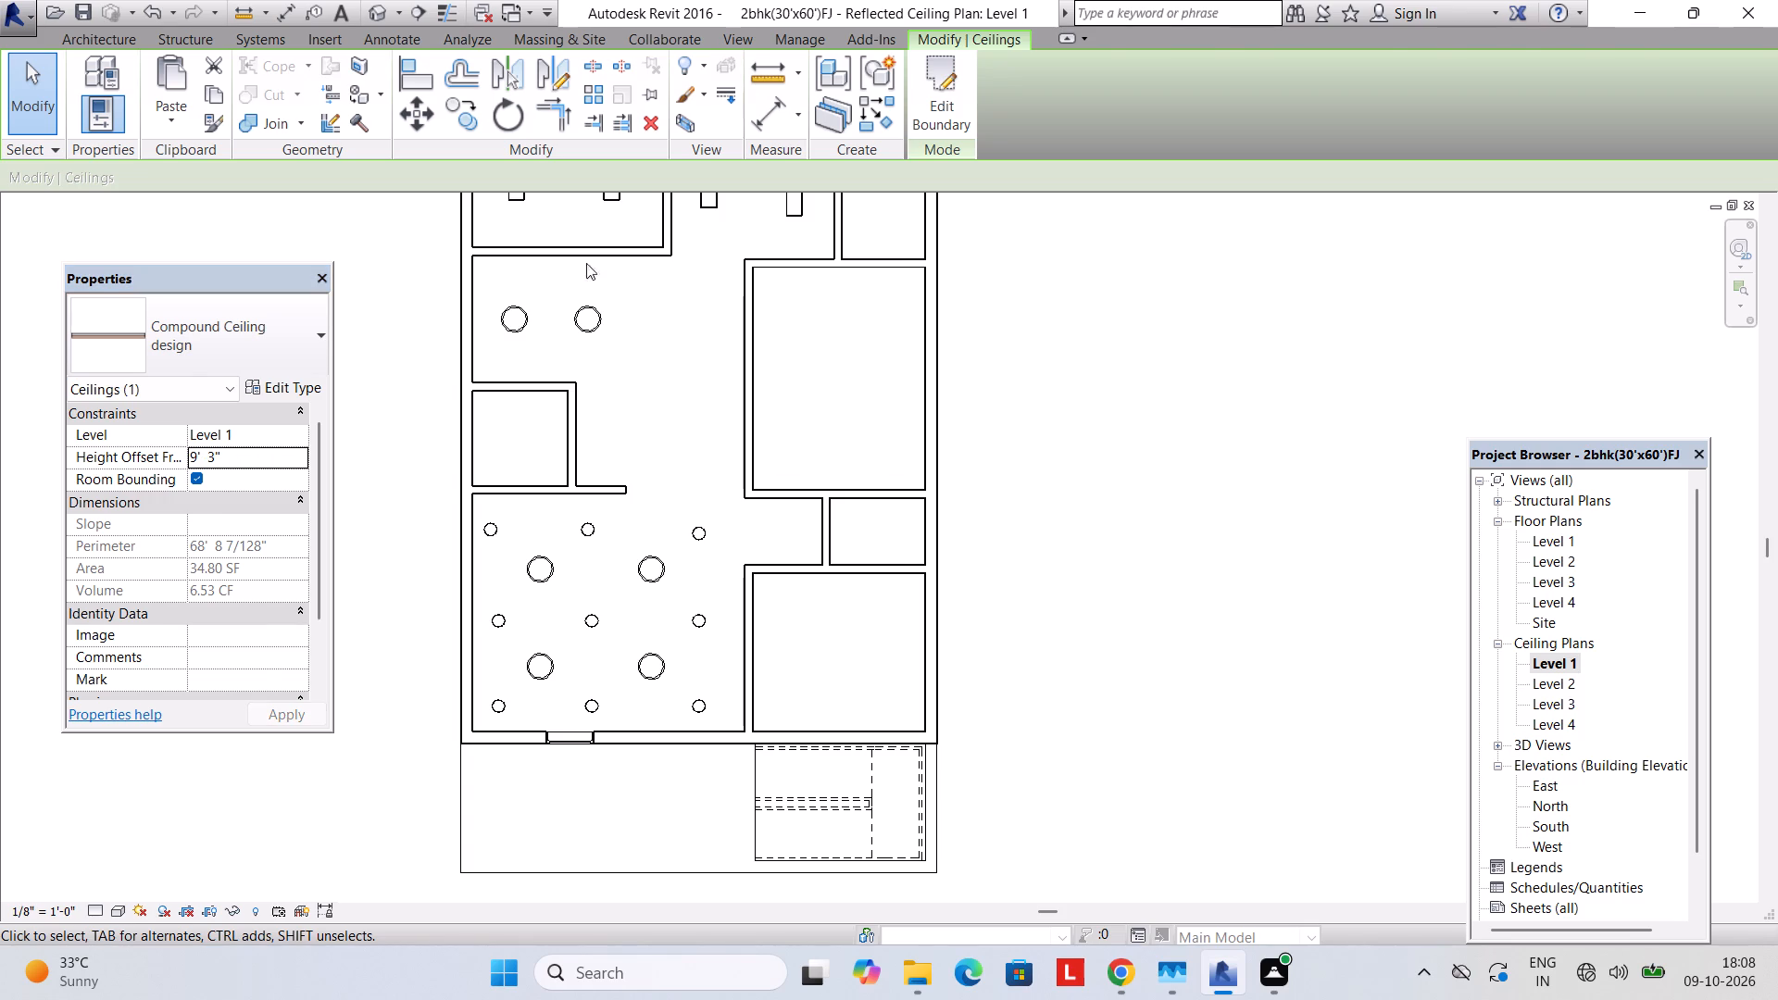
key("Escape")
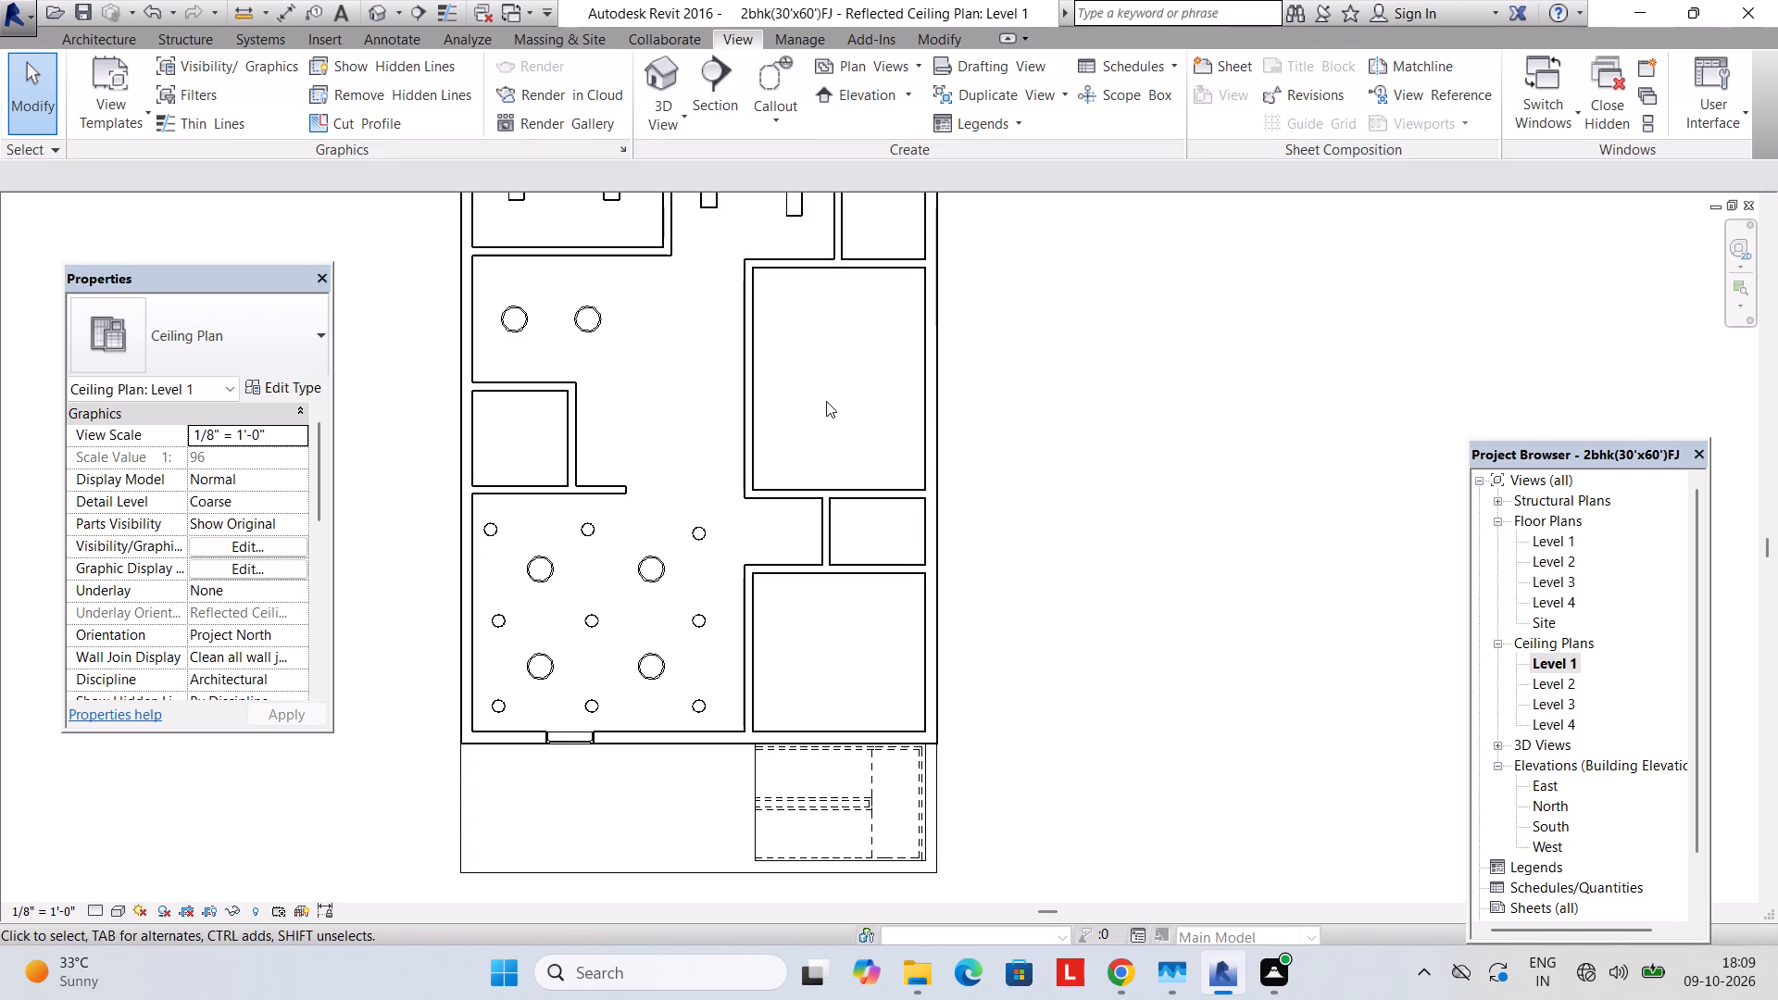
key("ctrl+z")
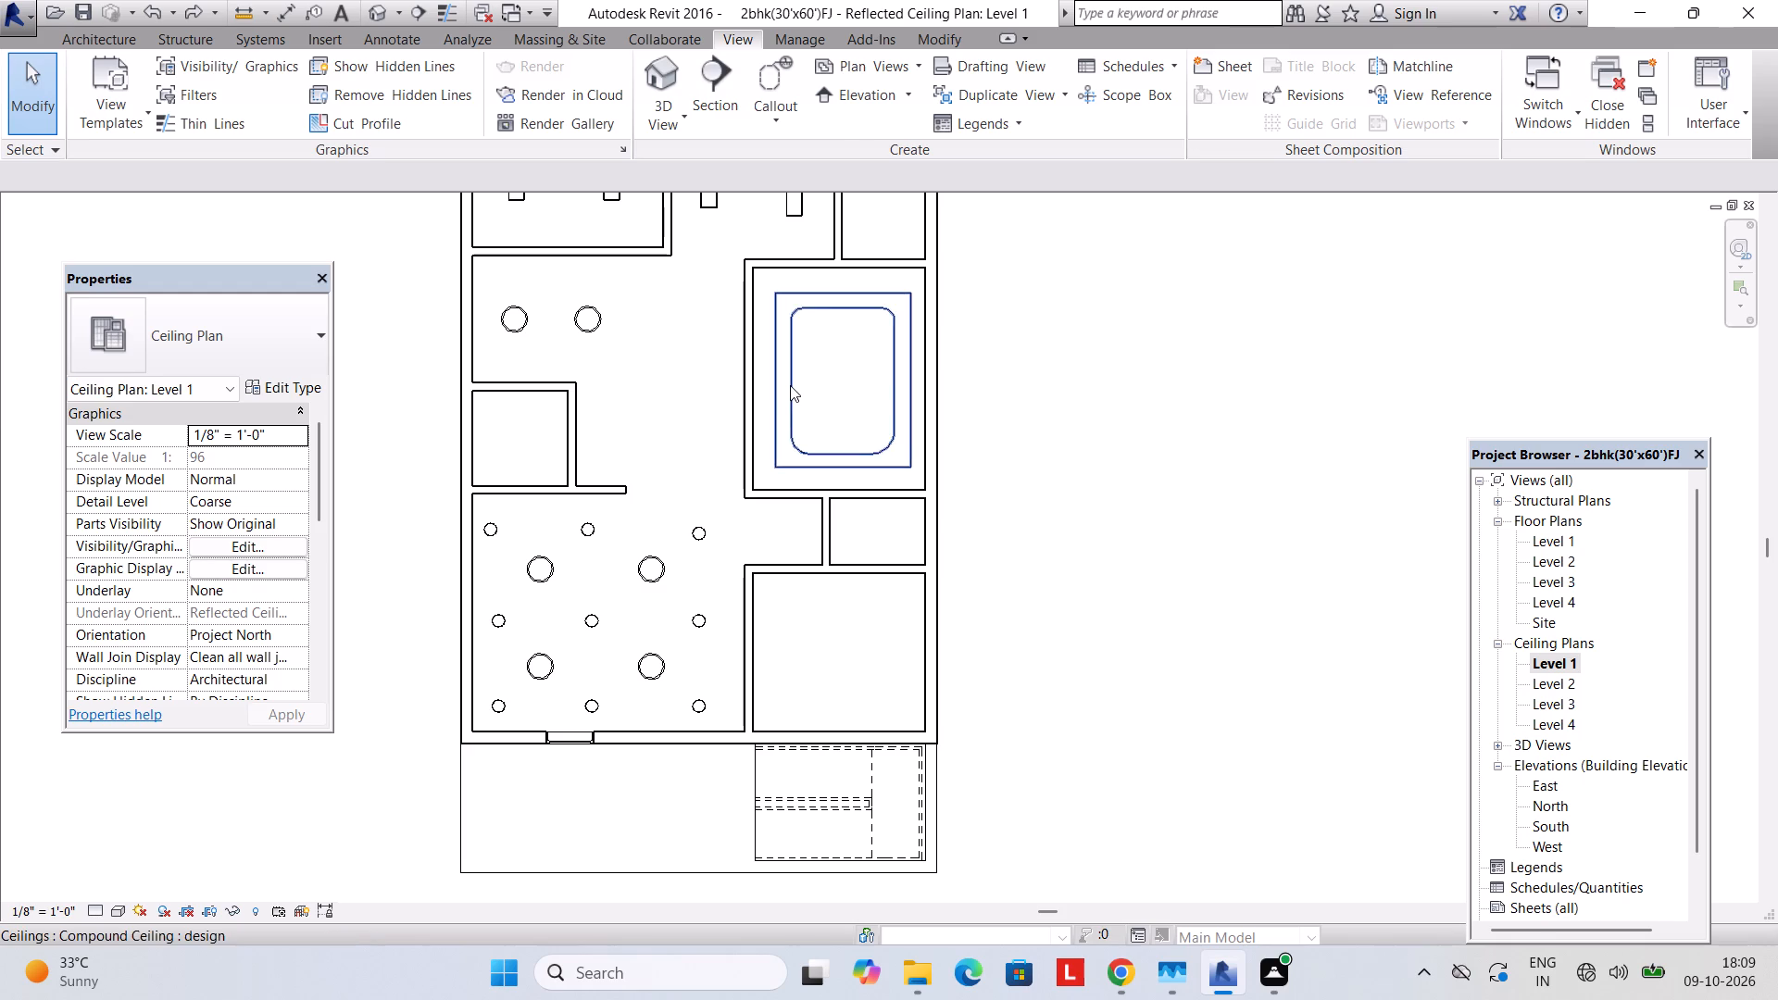
Set the bedroom design ceiling's height offset from Level 1 to 8' 10".
left_click(790, 385)
left_click(269, 464)
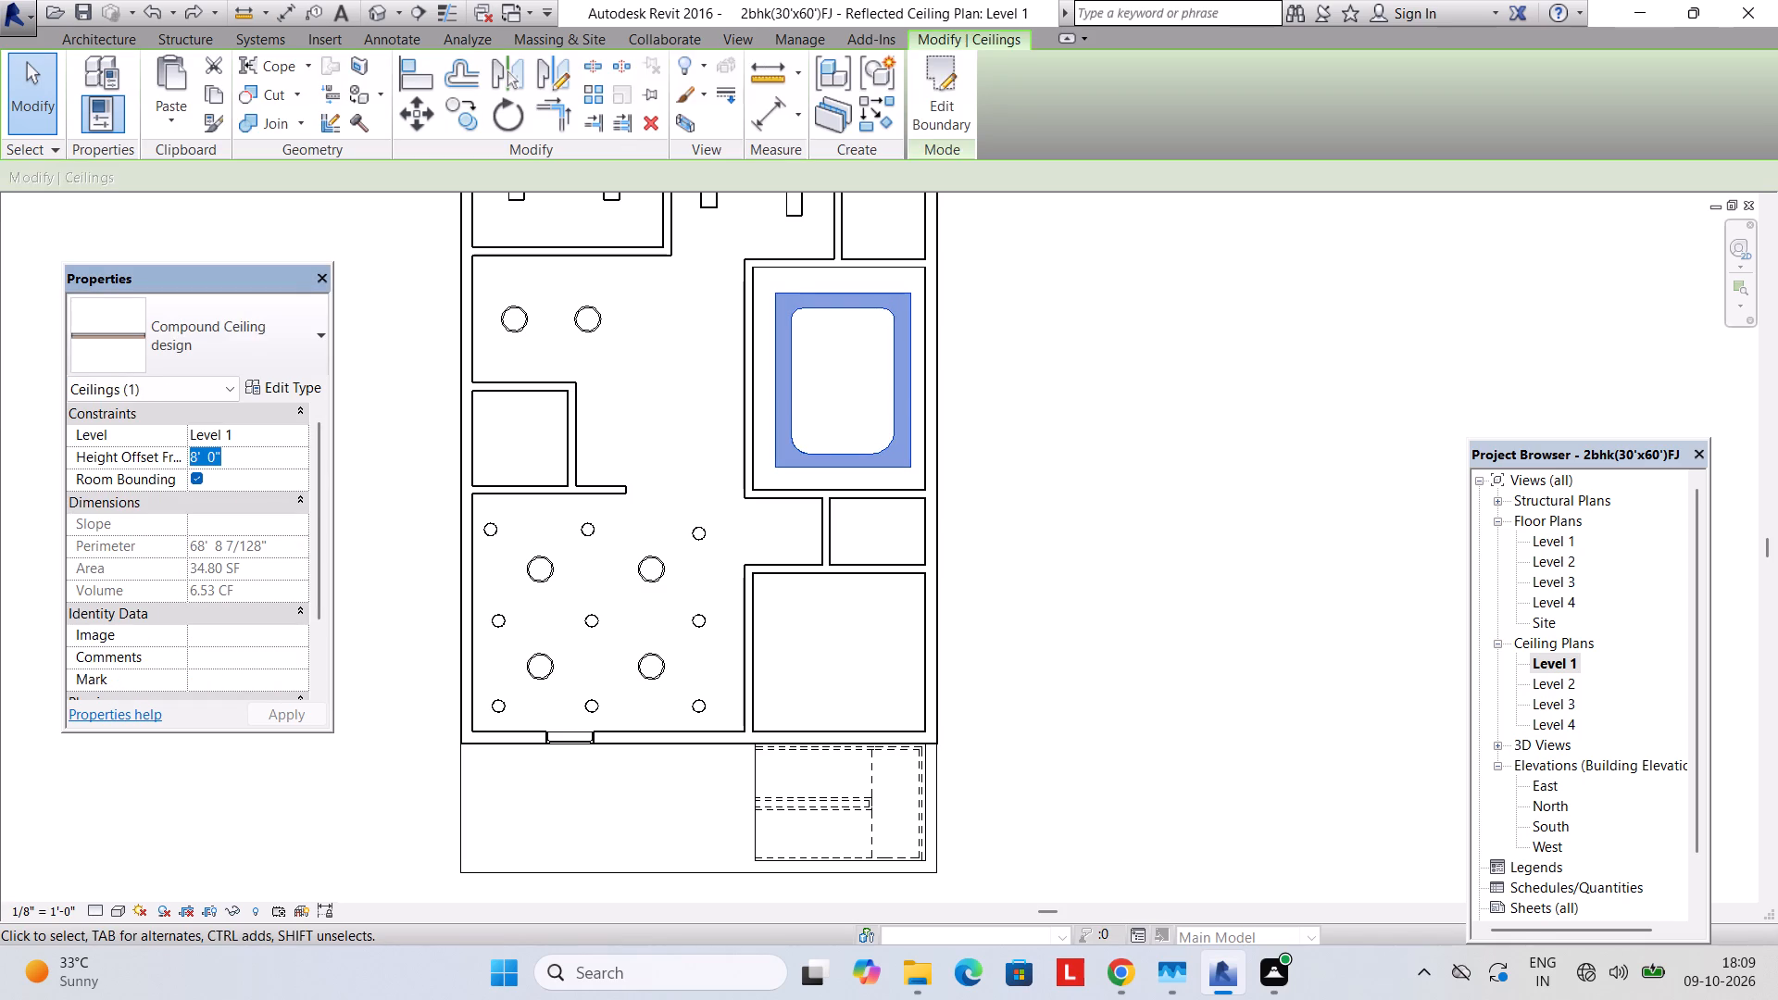
type("8'")
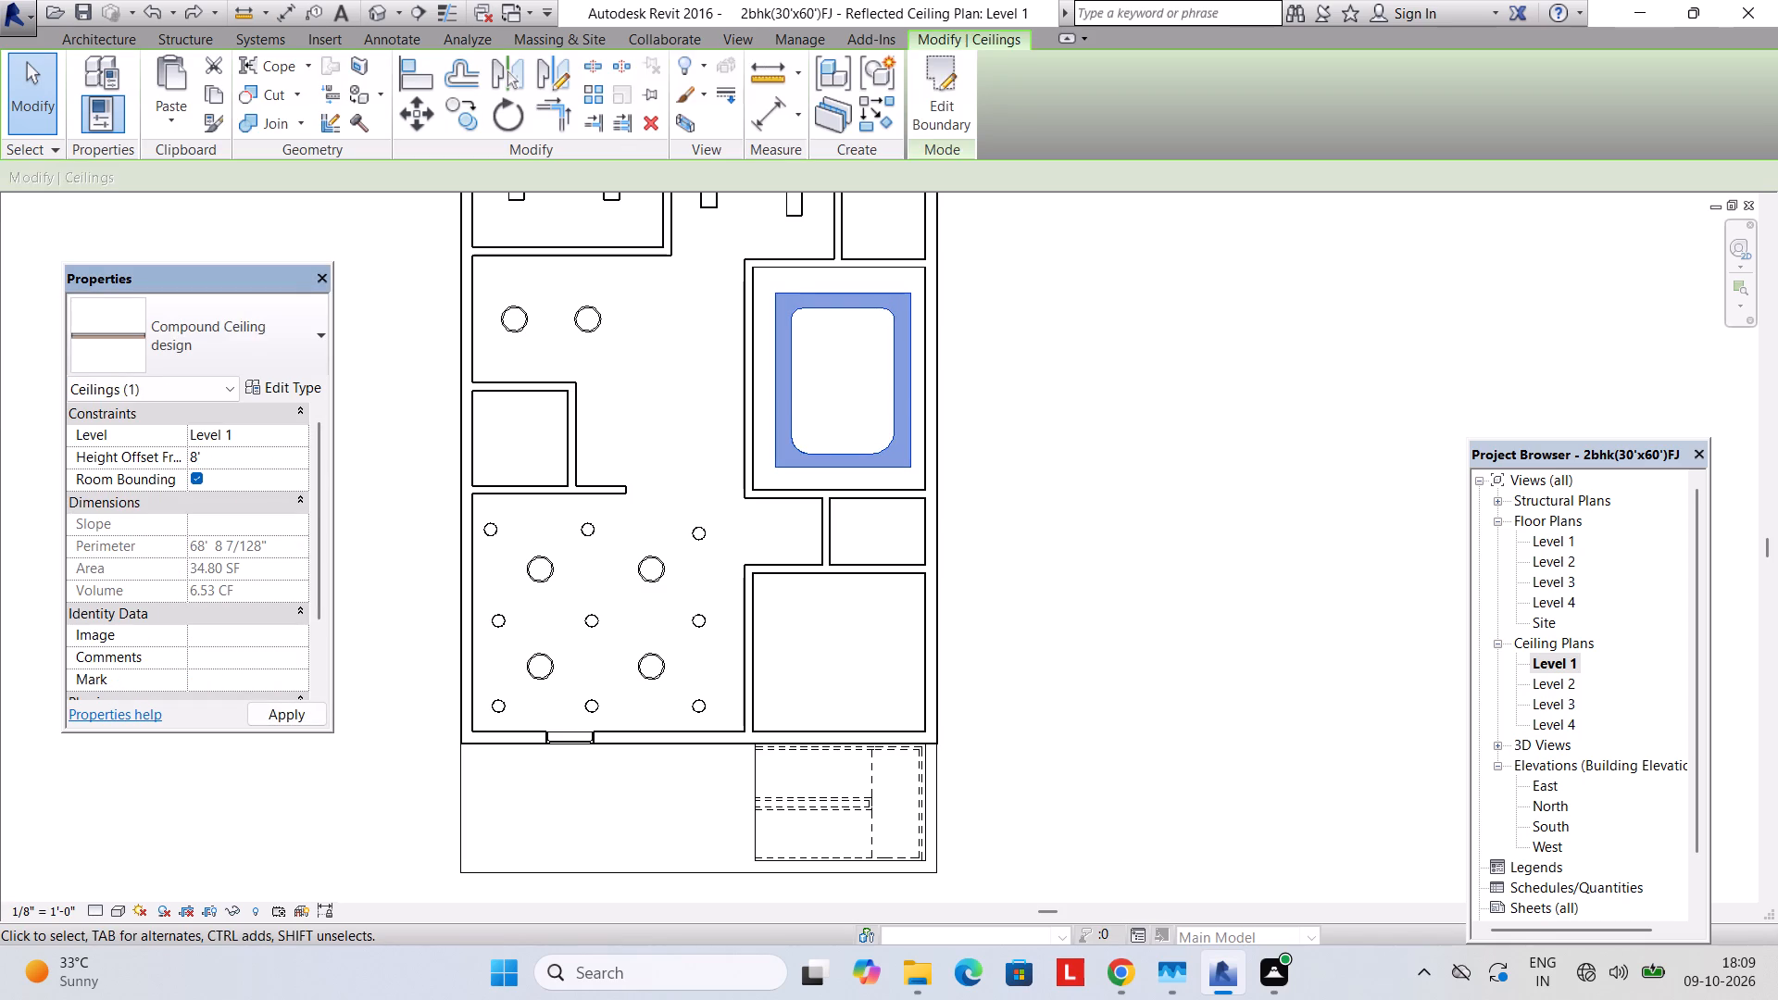
type("10")
key("shift+quotedbl")
key("Return")
key("Return")
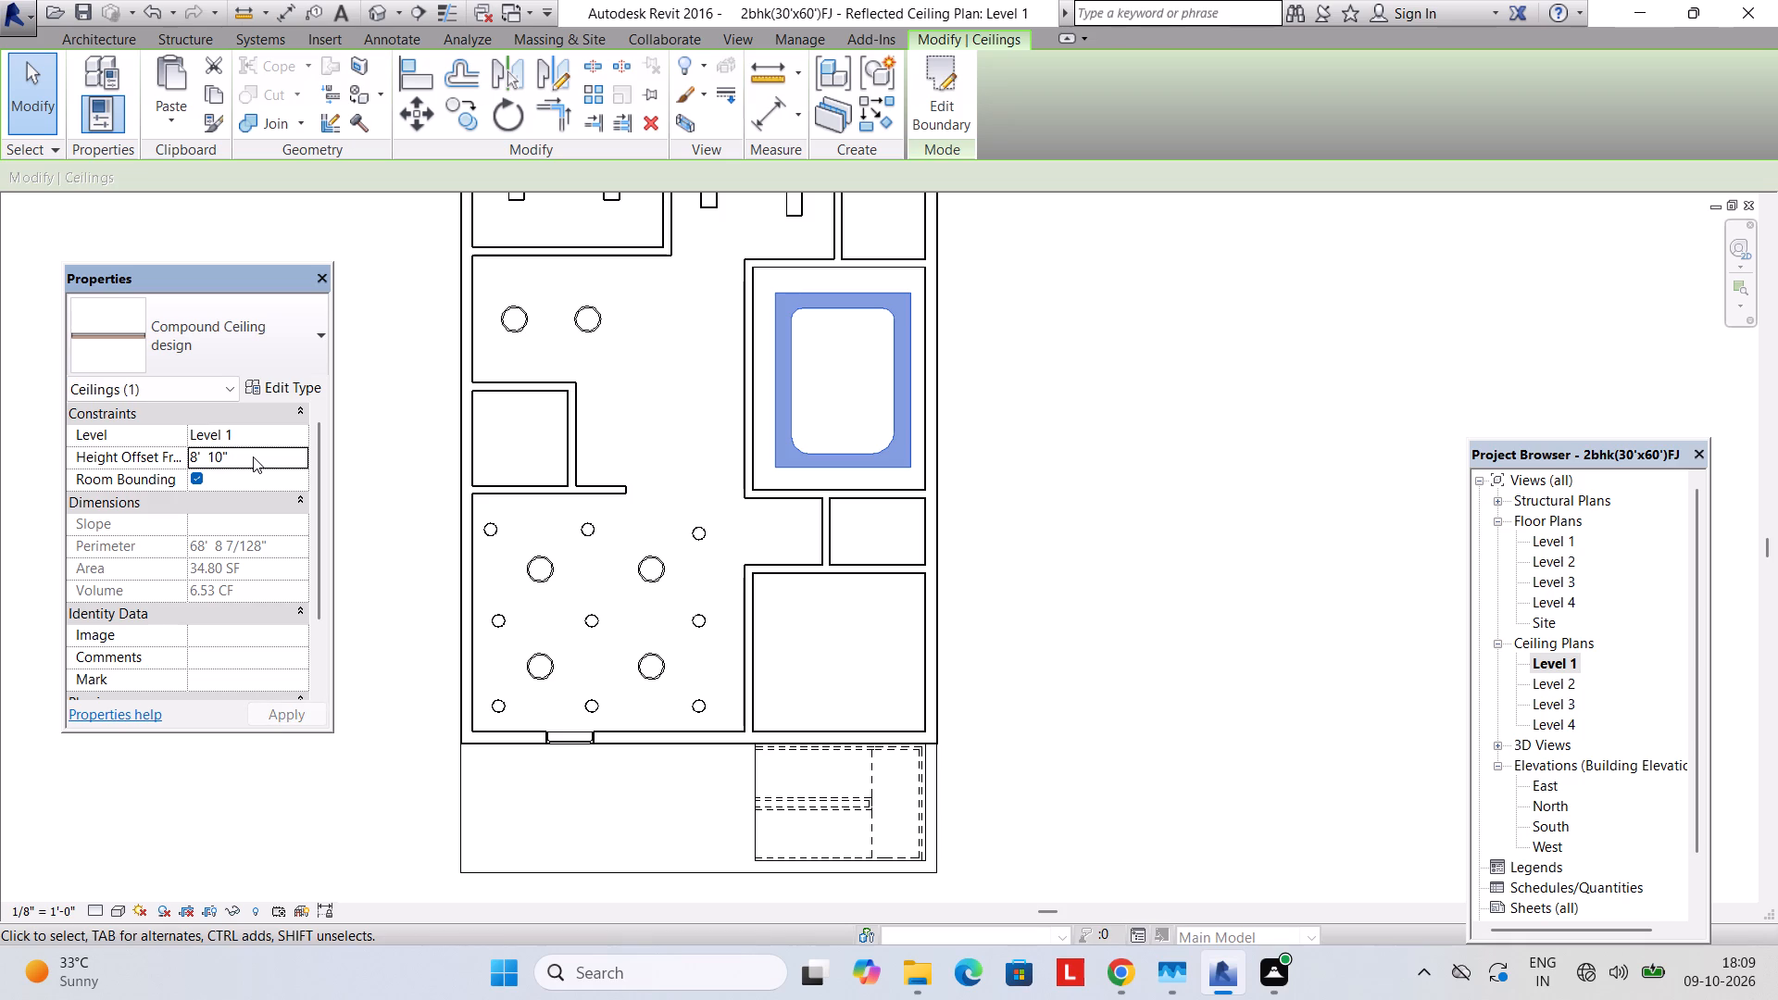
key("grave")
key("grave")
left_click(1035, 480)
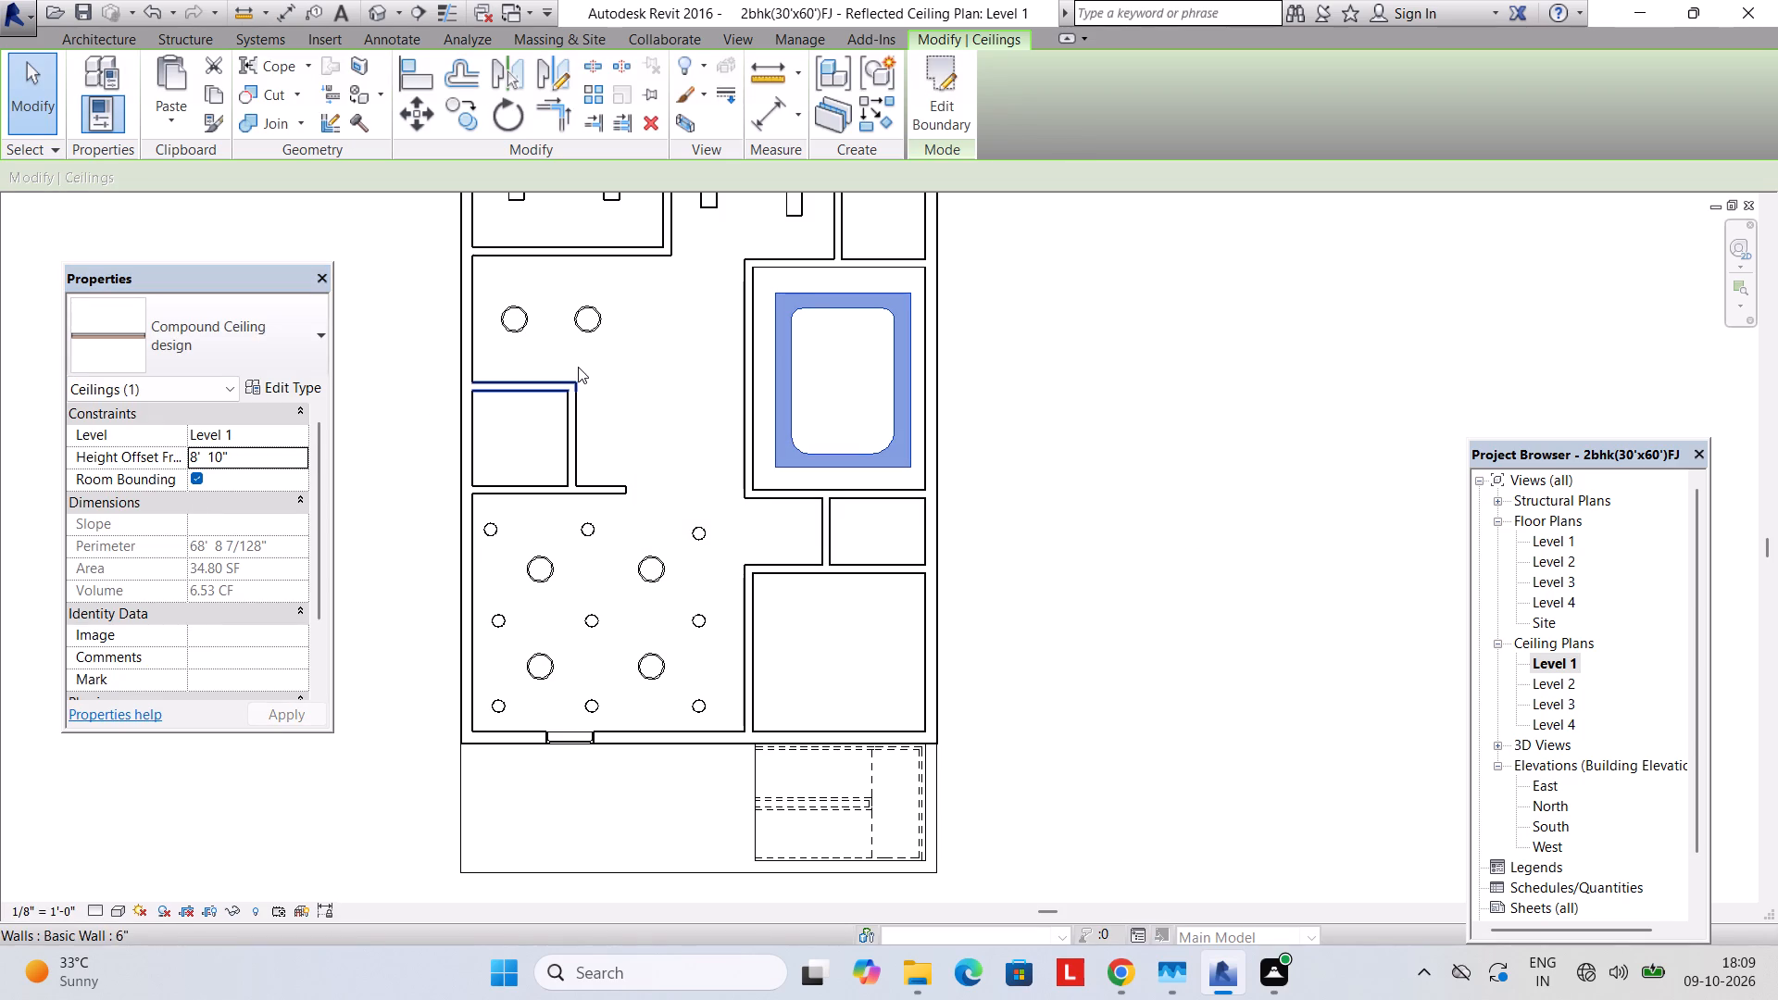
type("``")
key("Escape")
key("Escape")
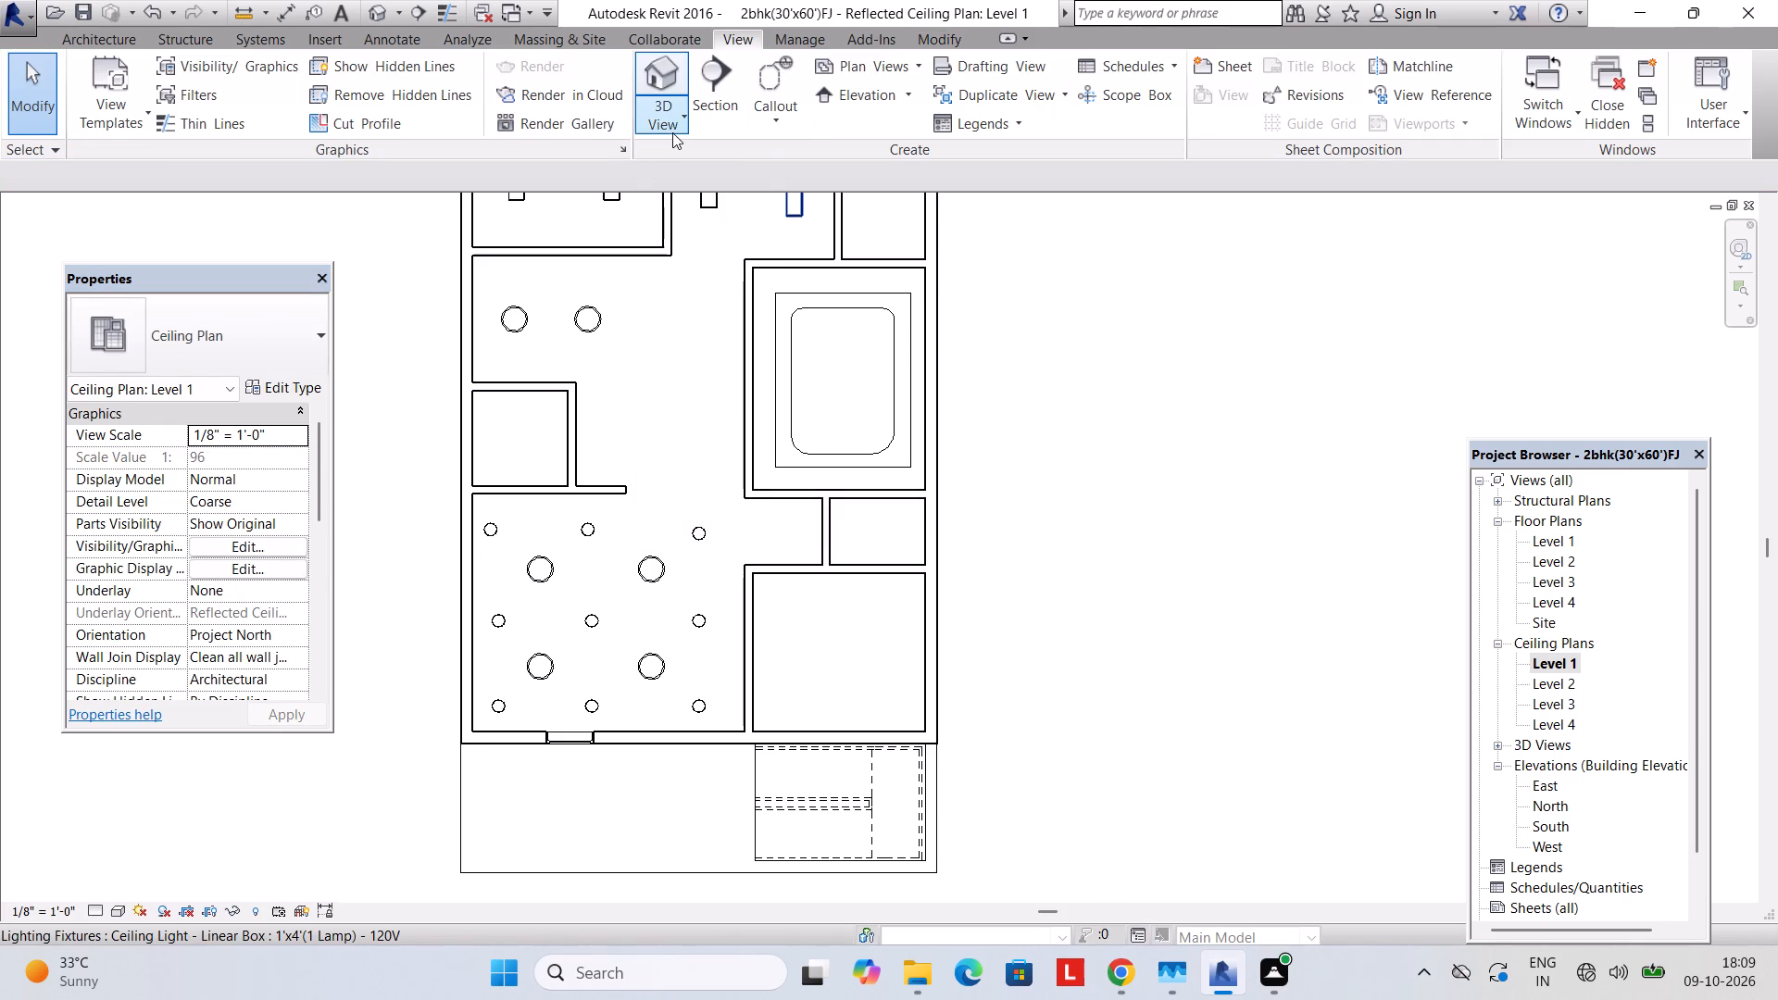
Place another camera in the Level 1 floor plan at the same bedroom's door, aimed diagonally across the bed.
left_click(671, 131)
left_click(673, 186)
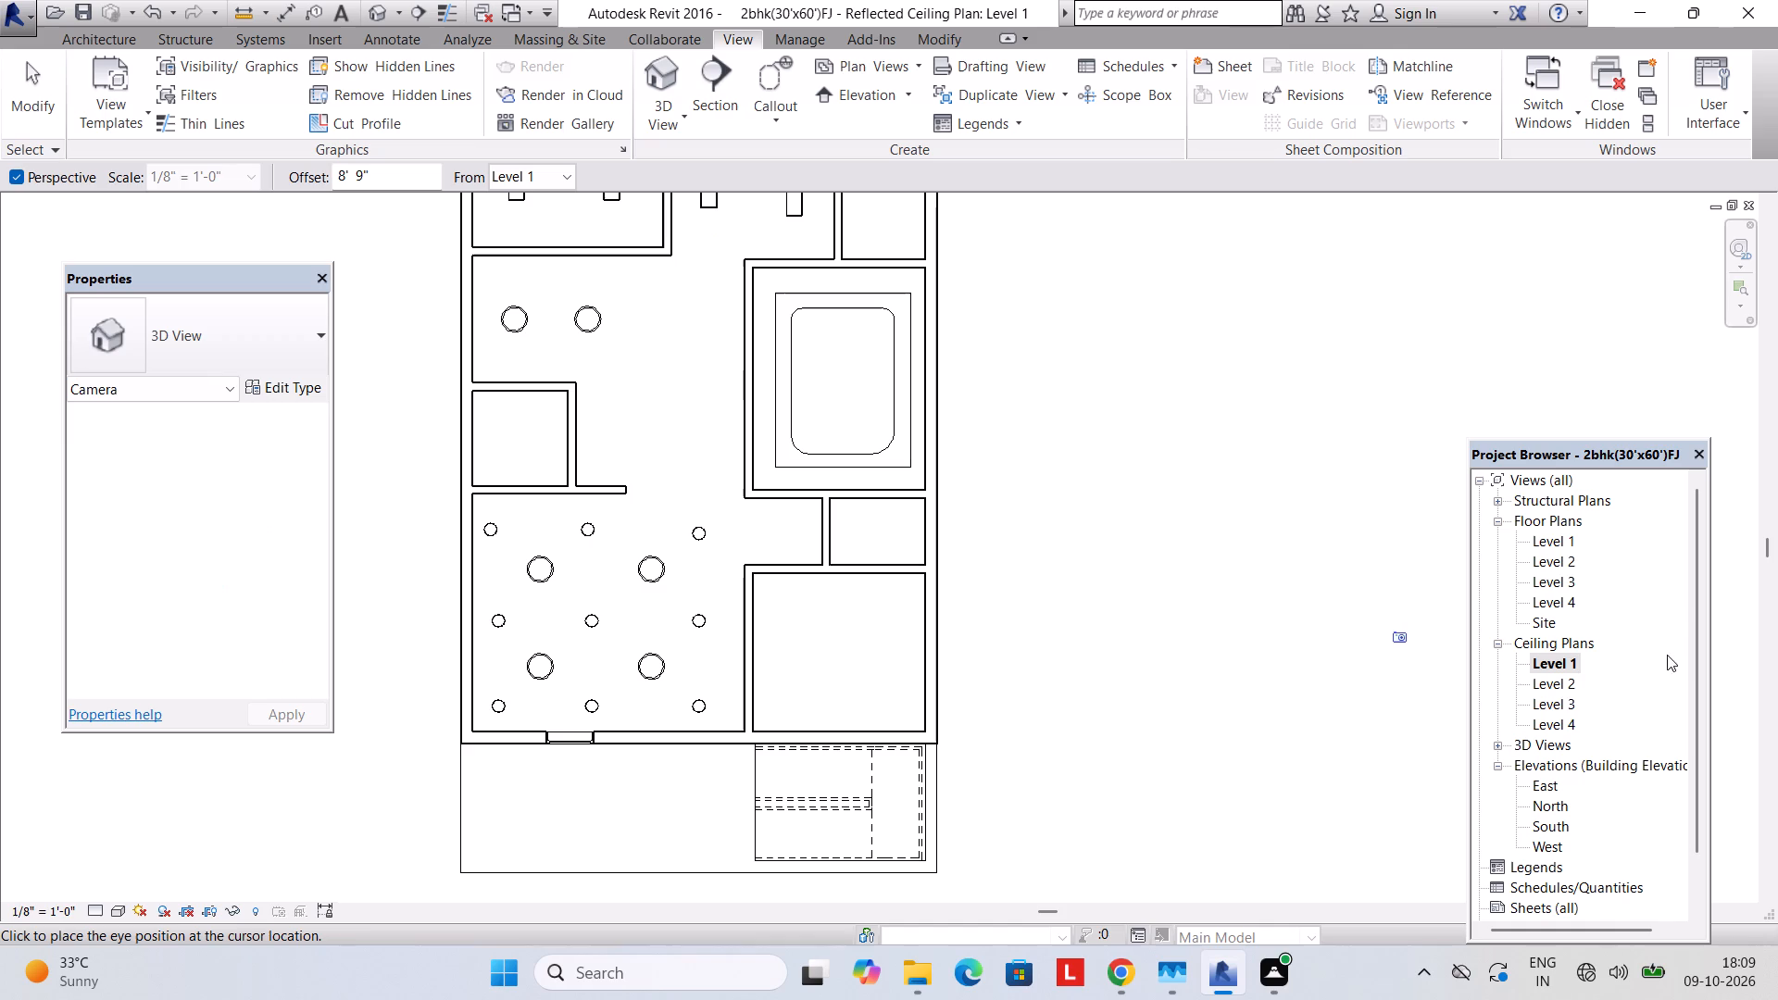
double_click(1566, 542)
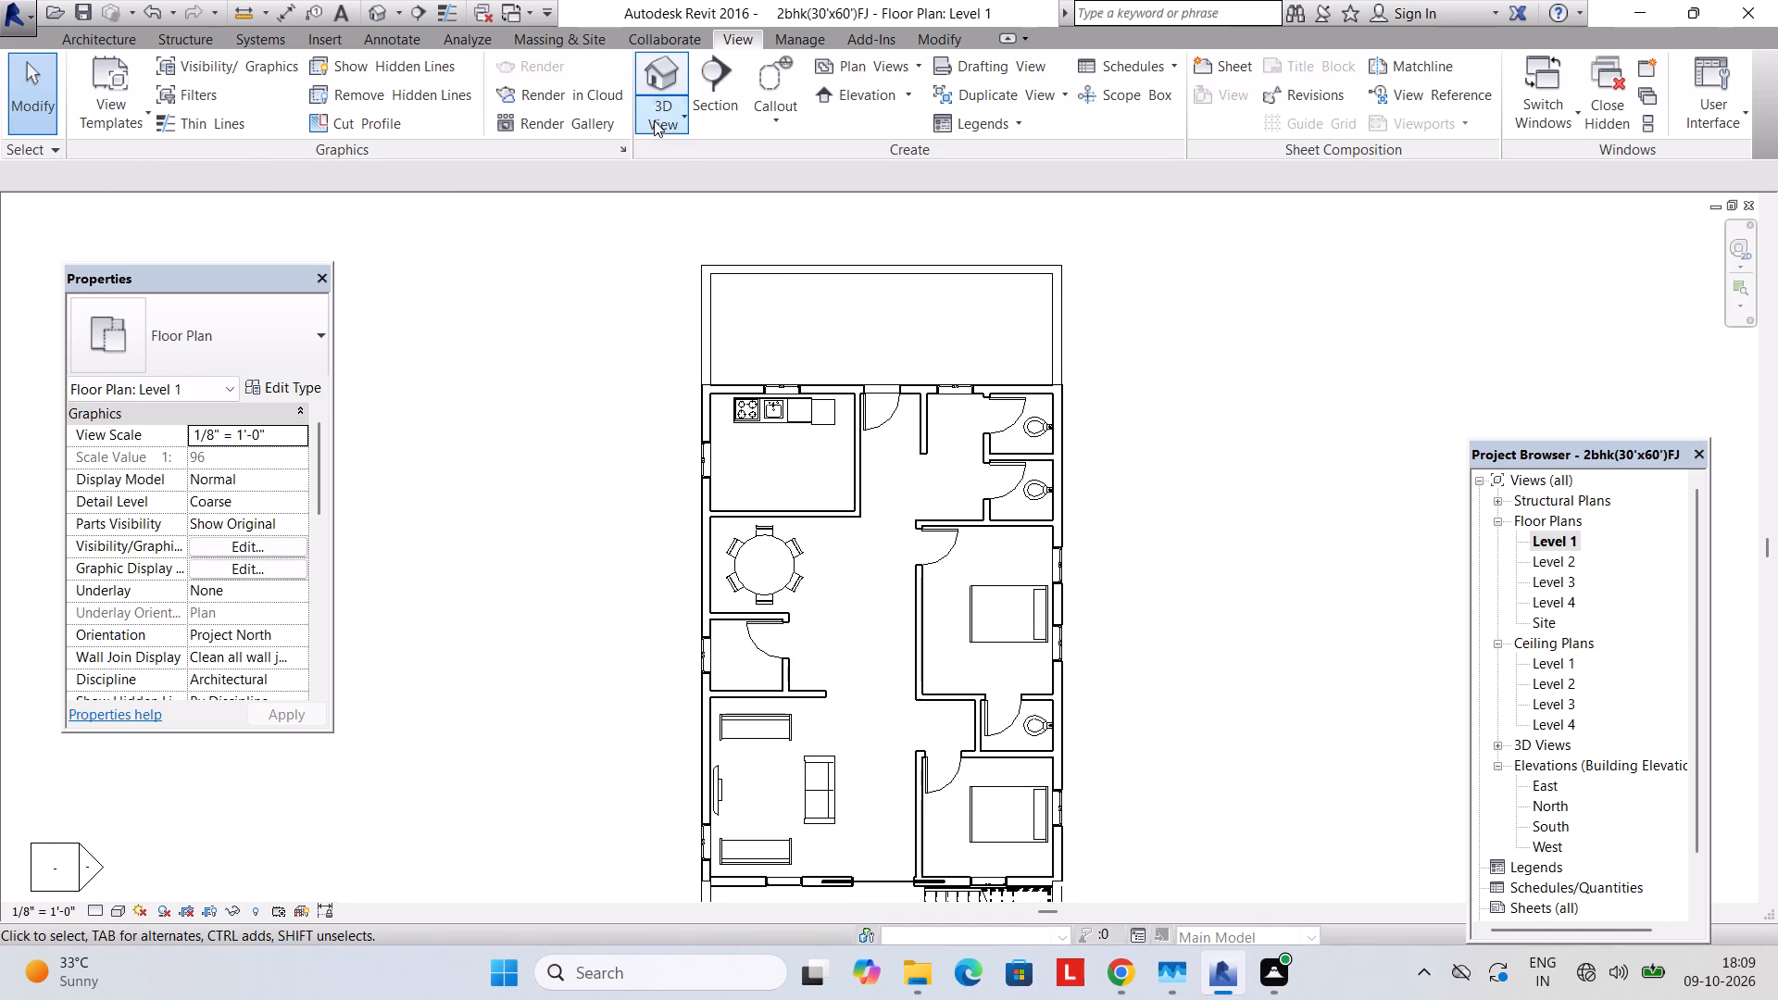
left_click(654, 120)
left_click(681, 184)
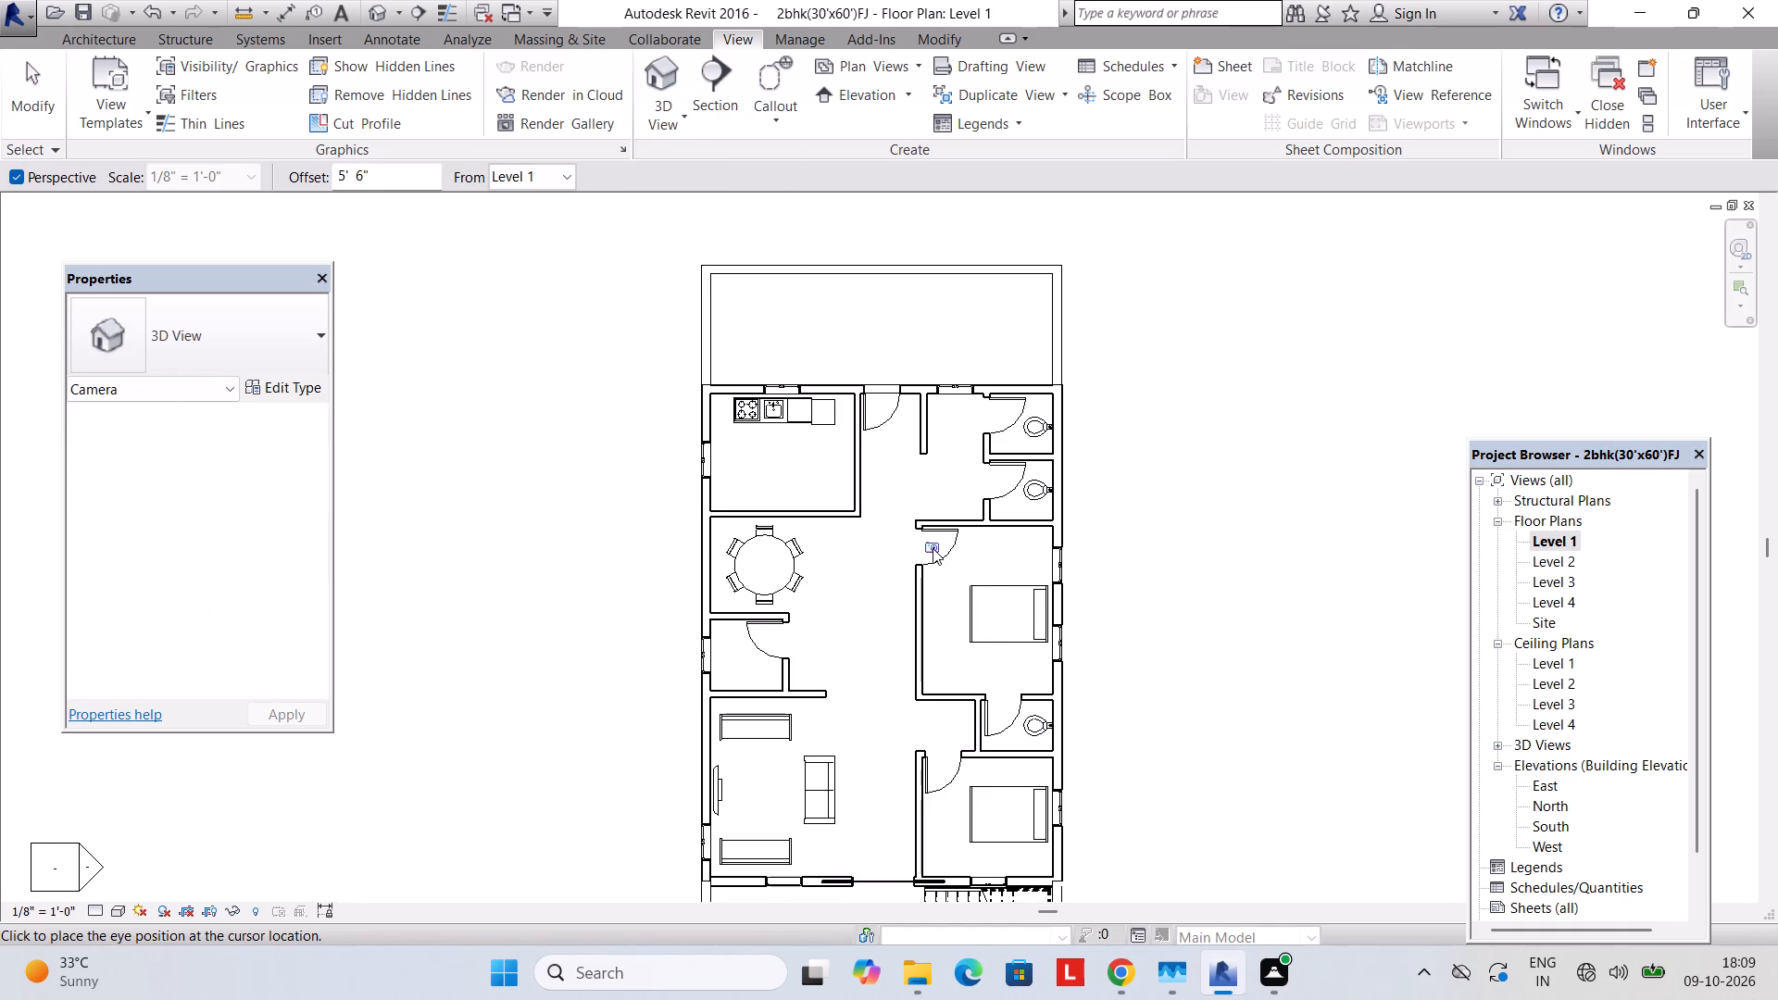
left_click(933, 548)
left_click(1073, 670)
Extend the second camera view's crop region upward and sideways to show more of the designed ceiling.
scroll(915, 612, "down", 8)
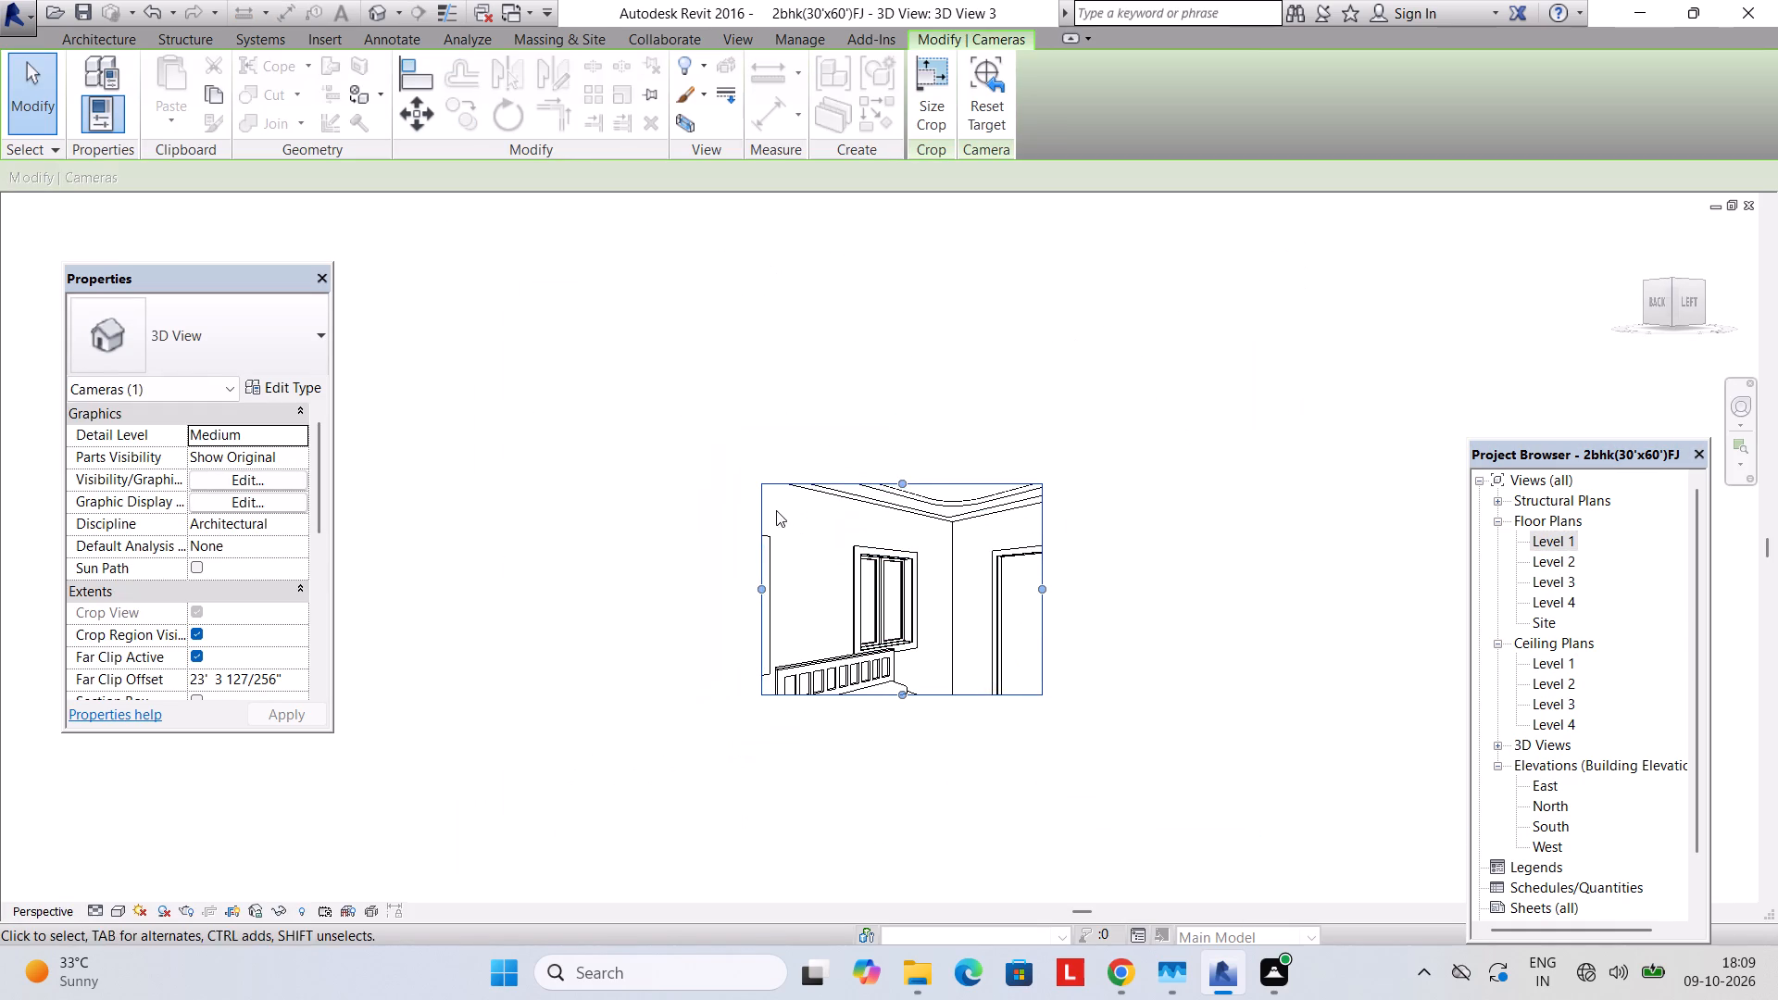
left_click_drag(908, 479, 895, 388)
left_click_drag(1040, 529, 1150, 540)
left_click_drag(1155, 540, 1309, 532)
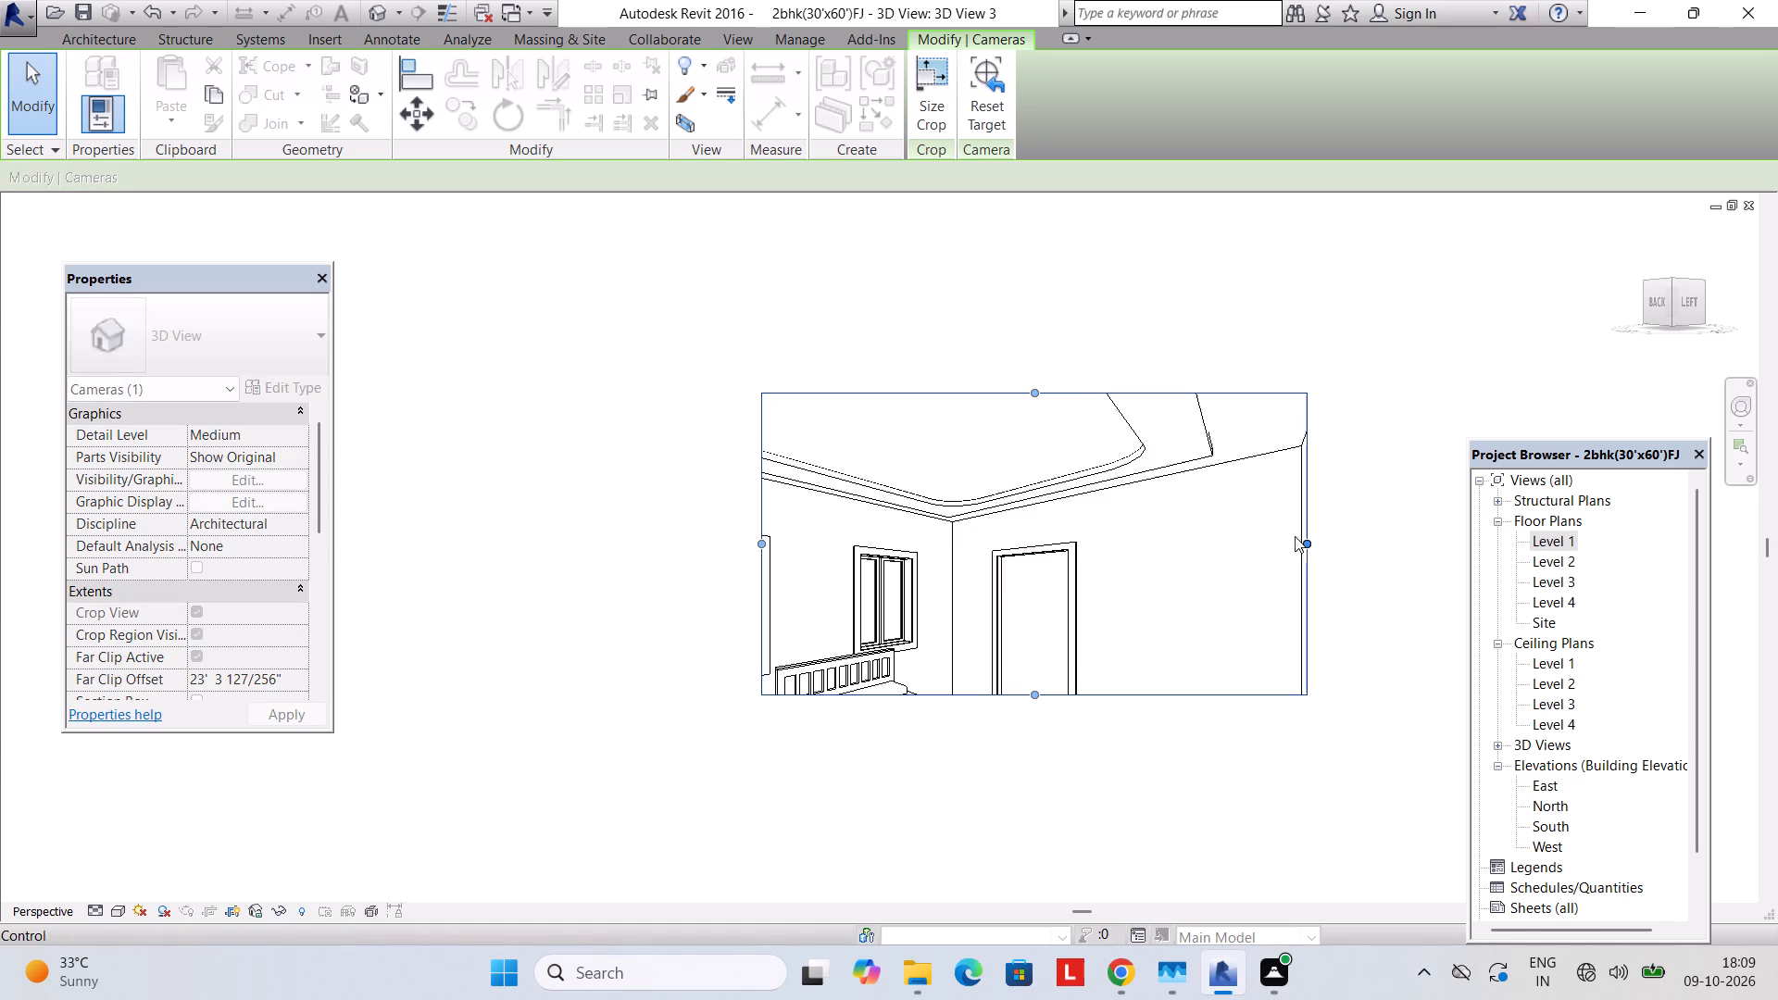
scroll(1185, 466, "up", 3)
scroll(1196, 440, "down", 1)
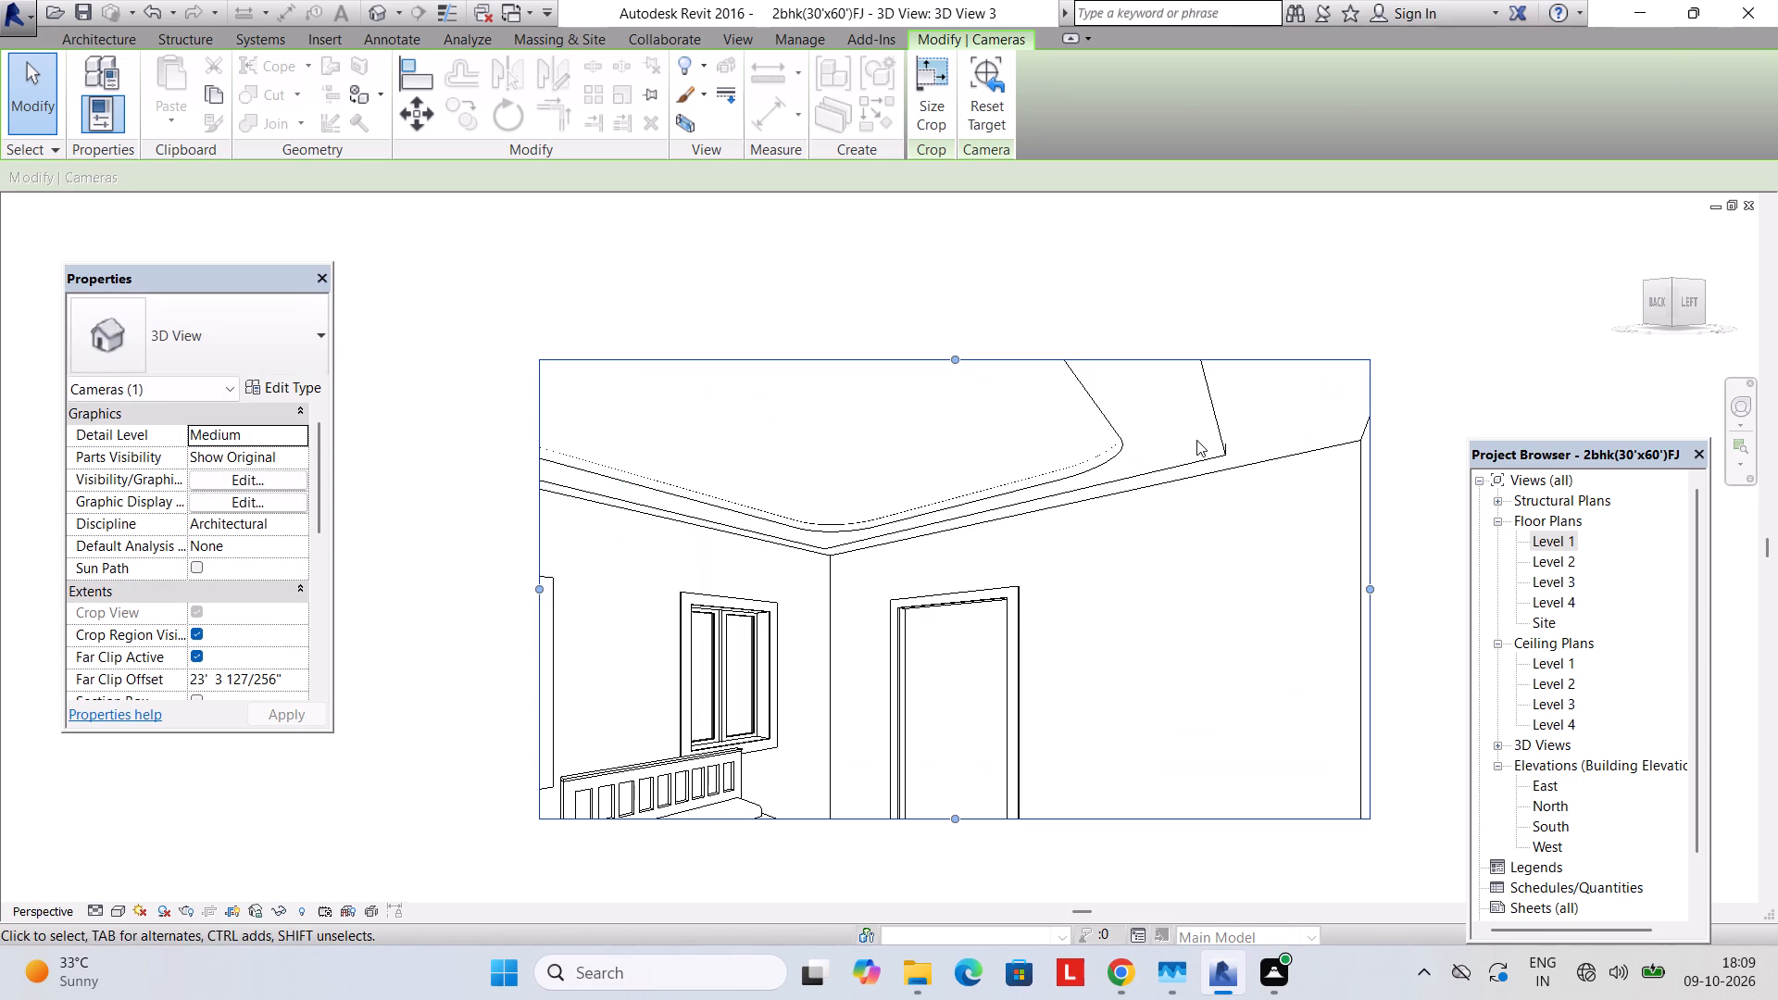
middle_click_drag(1196, 444, 1227, 494)
scroll(1167, 510, "up", 1)
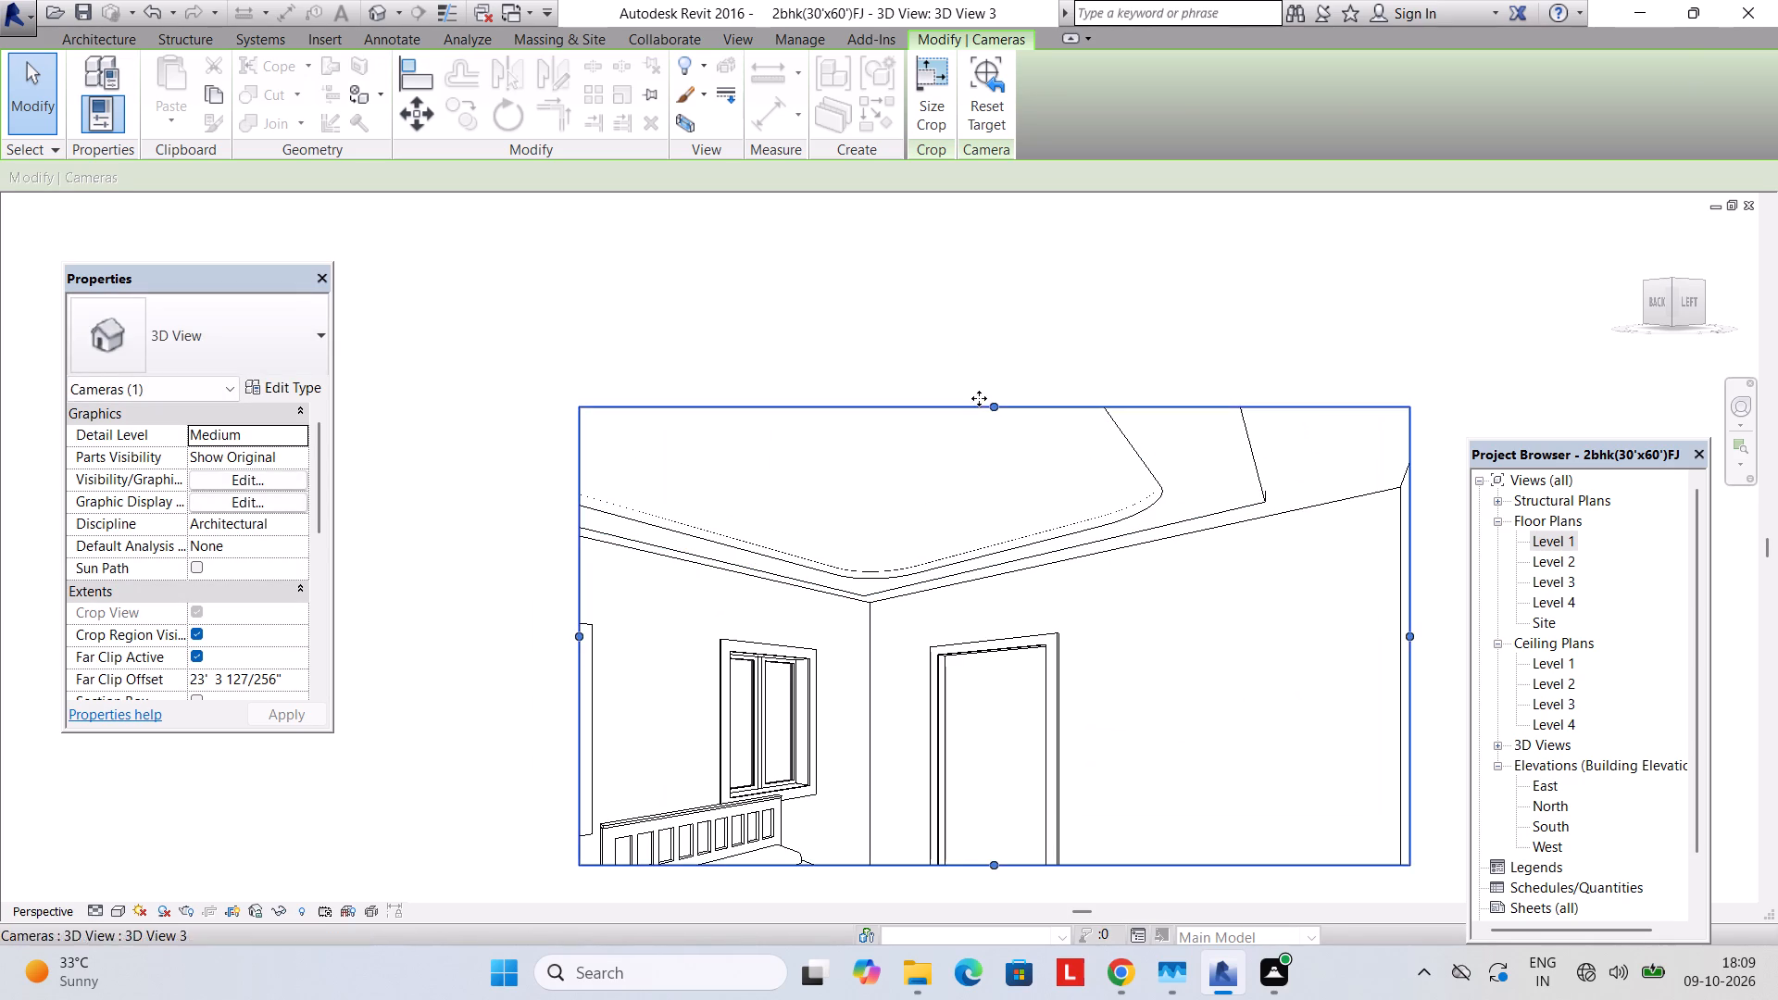
left_click_drag(1001, 406, 993, 319)
In the bedroom design ceiling's type assembly, set the Structure [1] layer thickness to 1".
left_click(1139, 440)
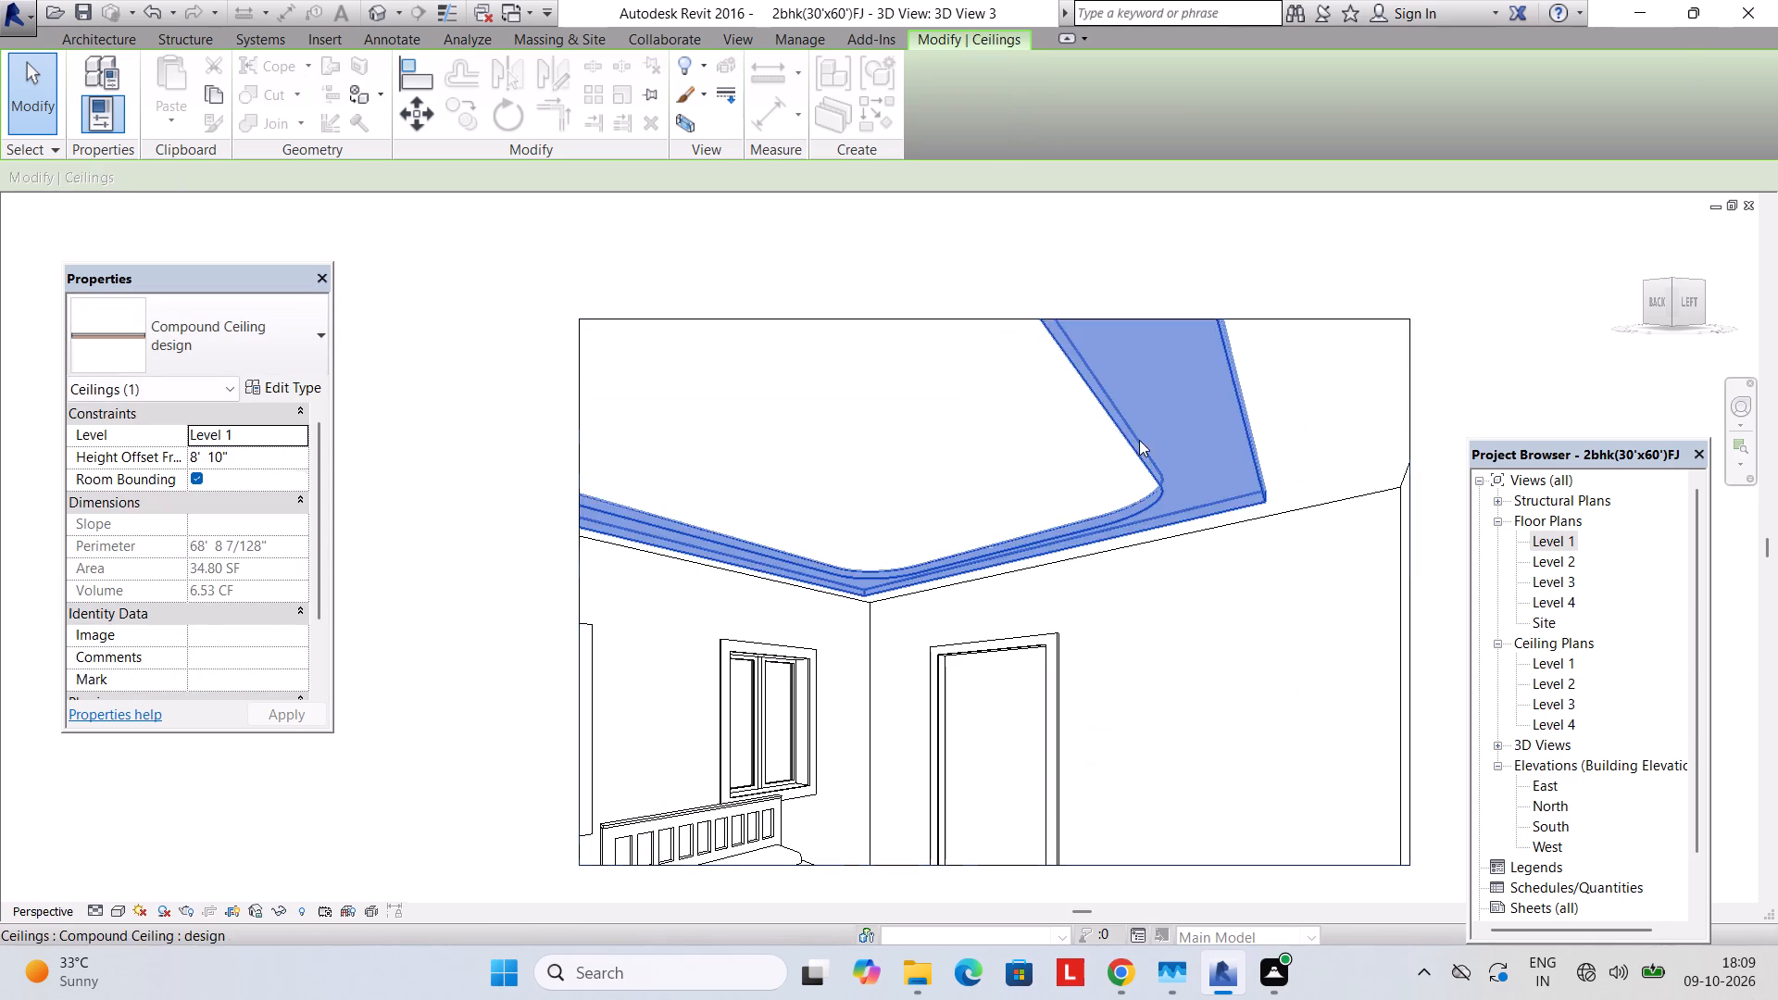
left_click(294, 375)
left_click(294, 383)
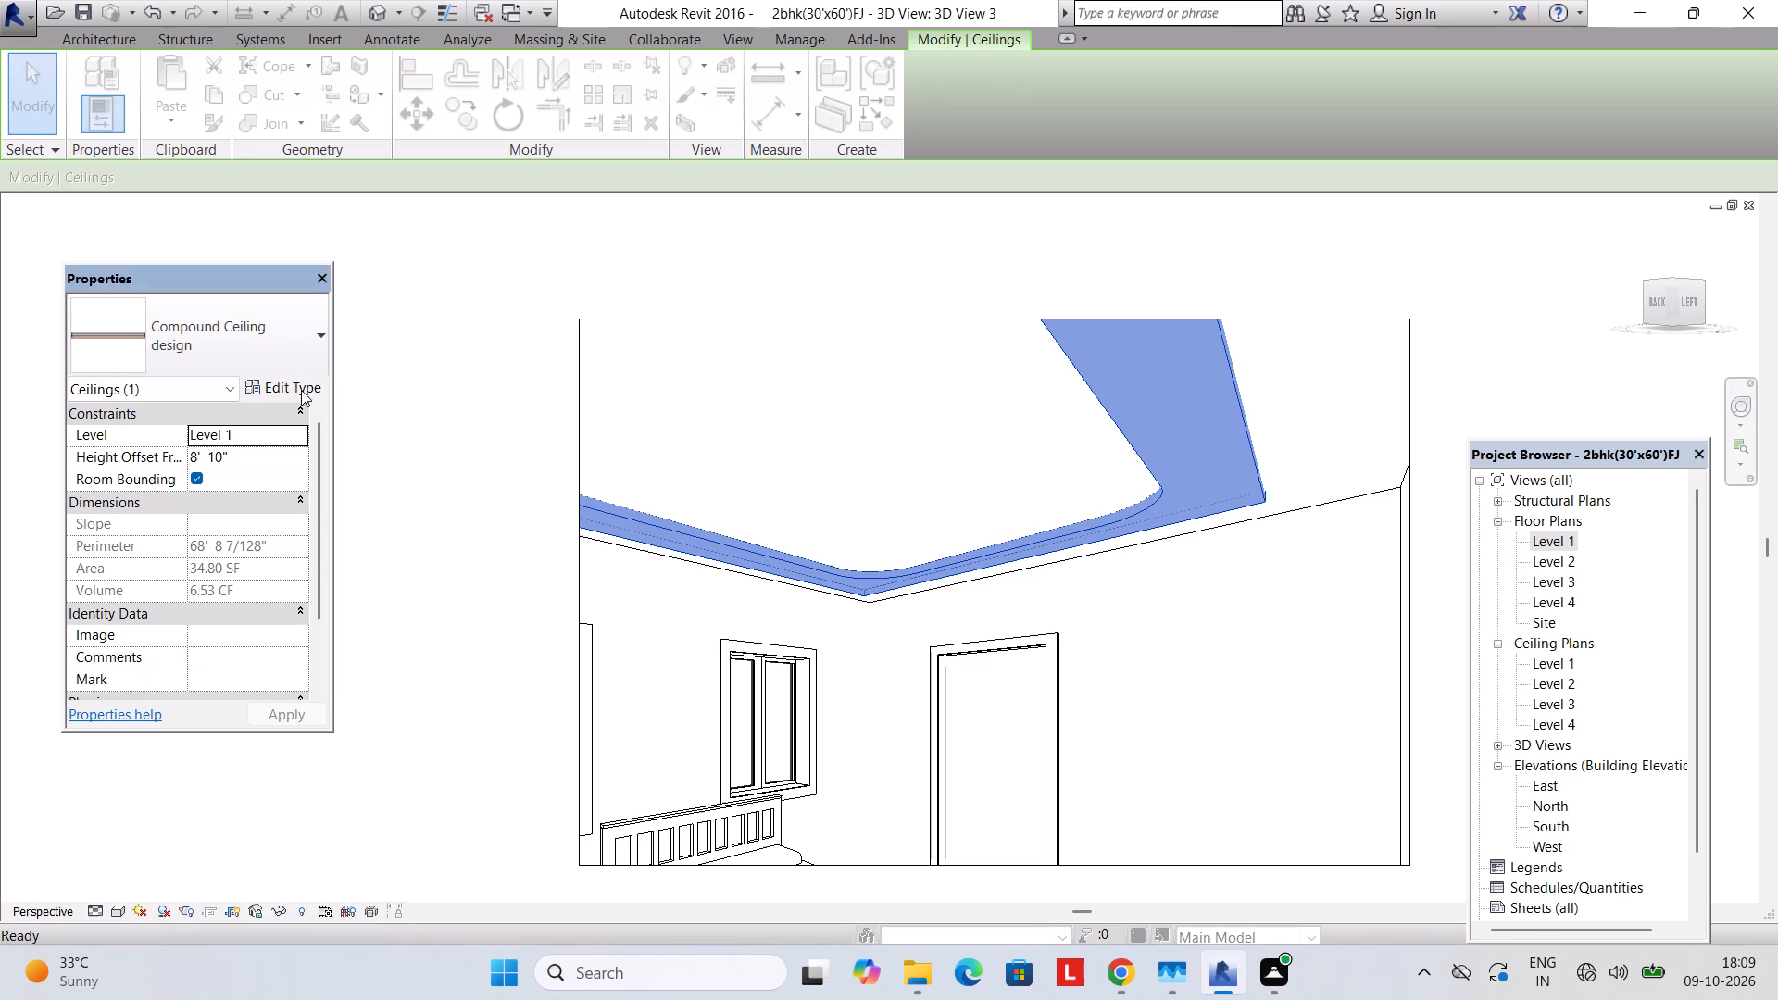
scroll(963, 554, "down", 2)
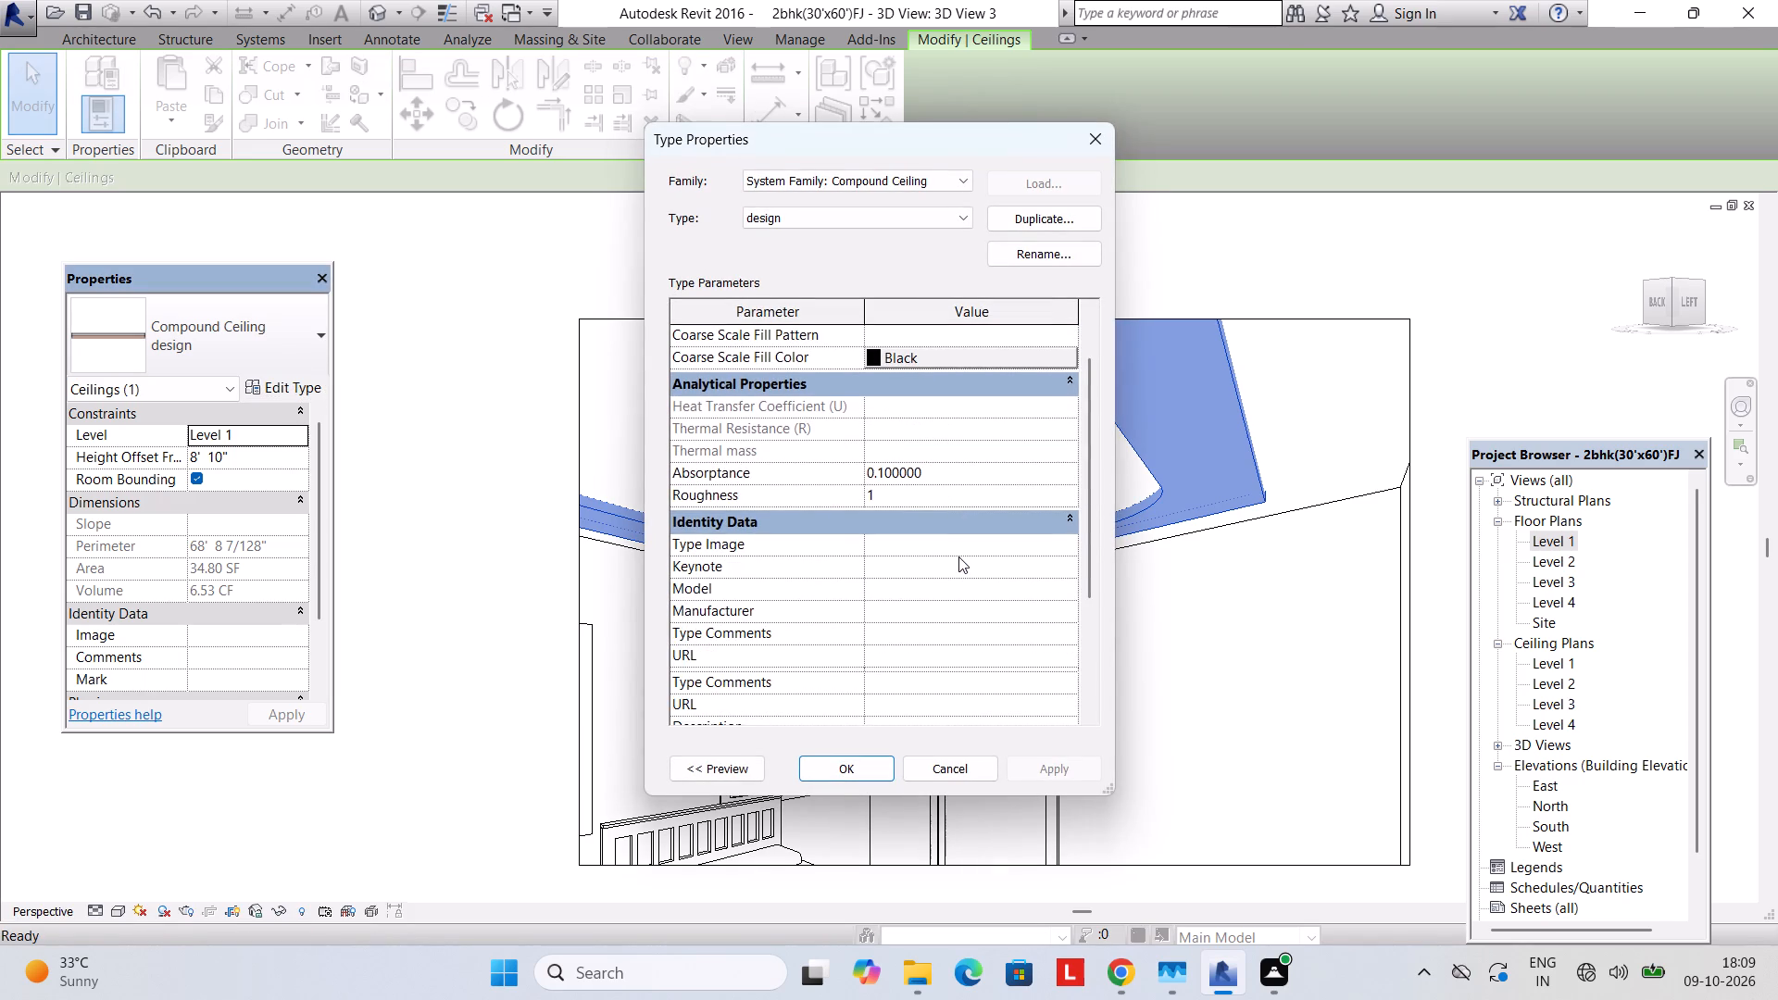
scroll(958, 556, "down", 4)
scroll(958, 556, "up", 8)
left_click(1014, 360)
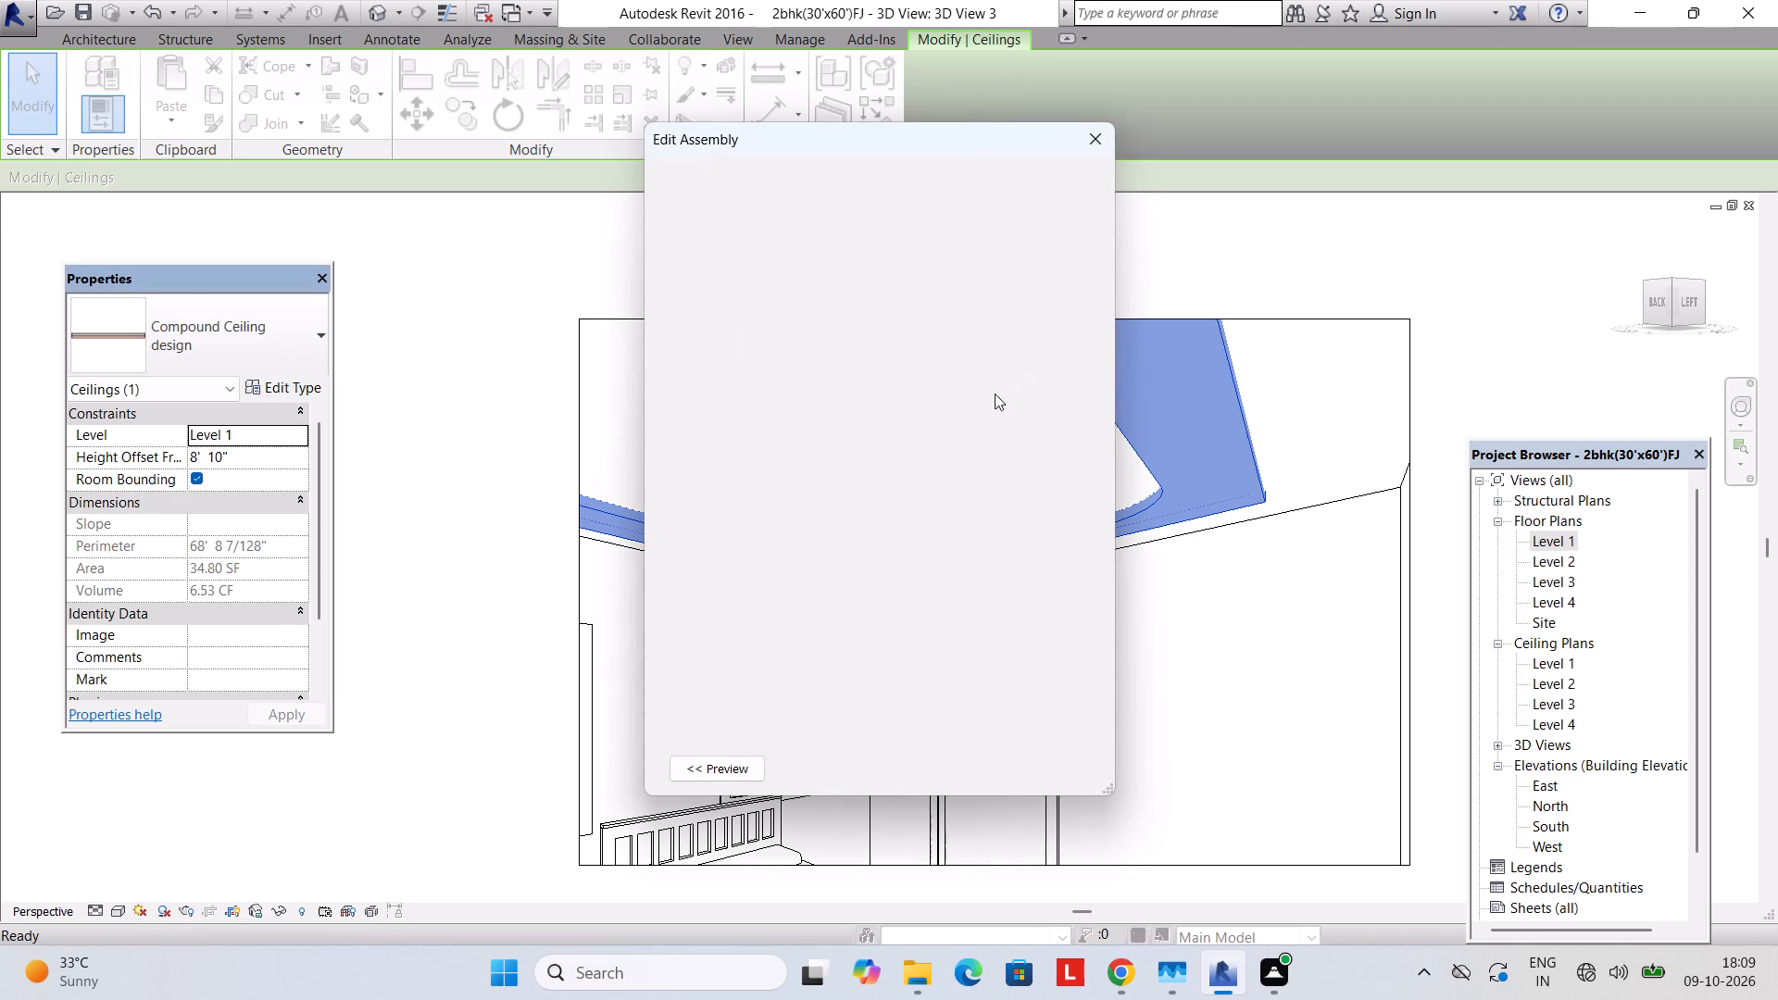
left_click(951, 353)
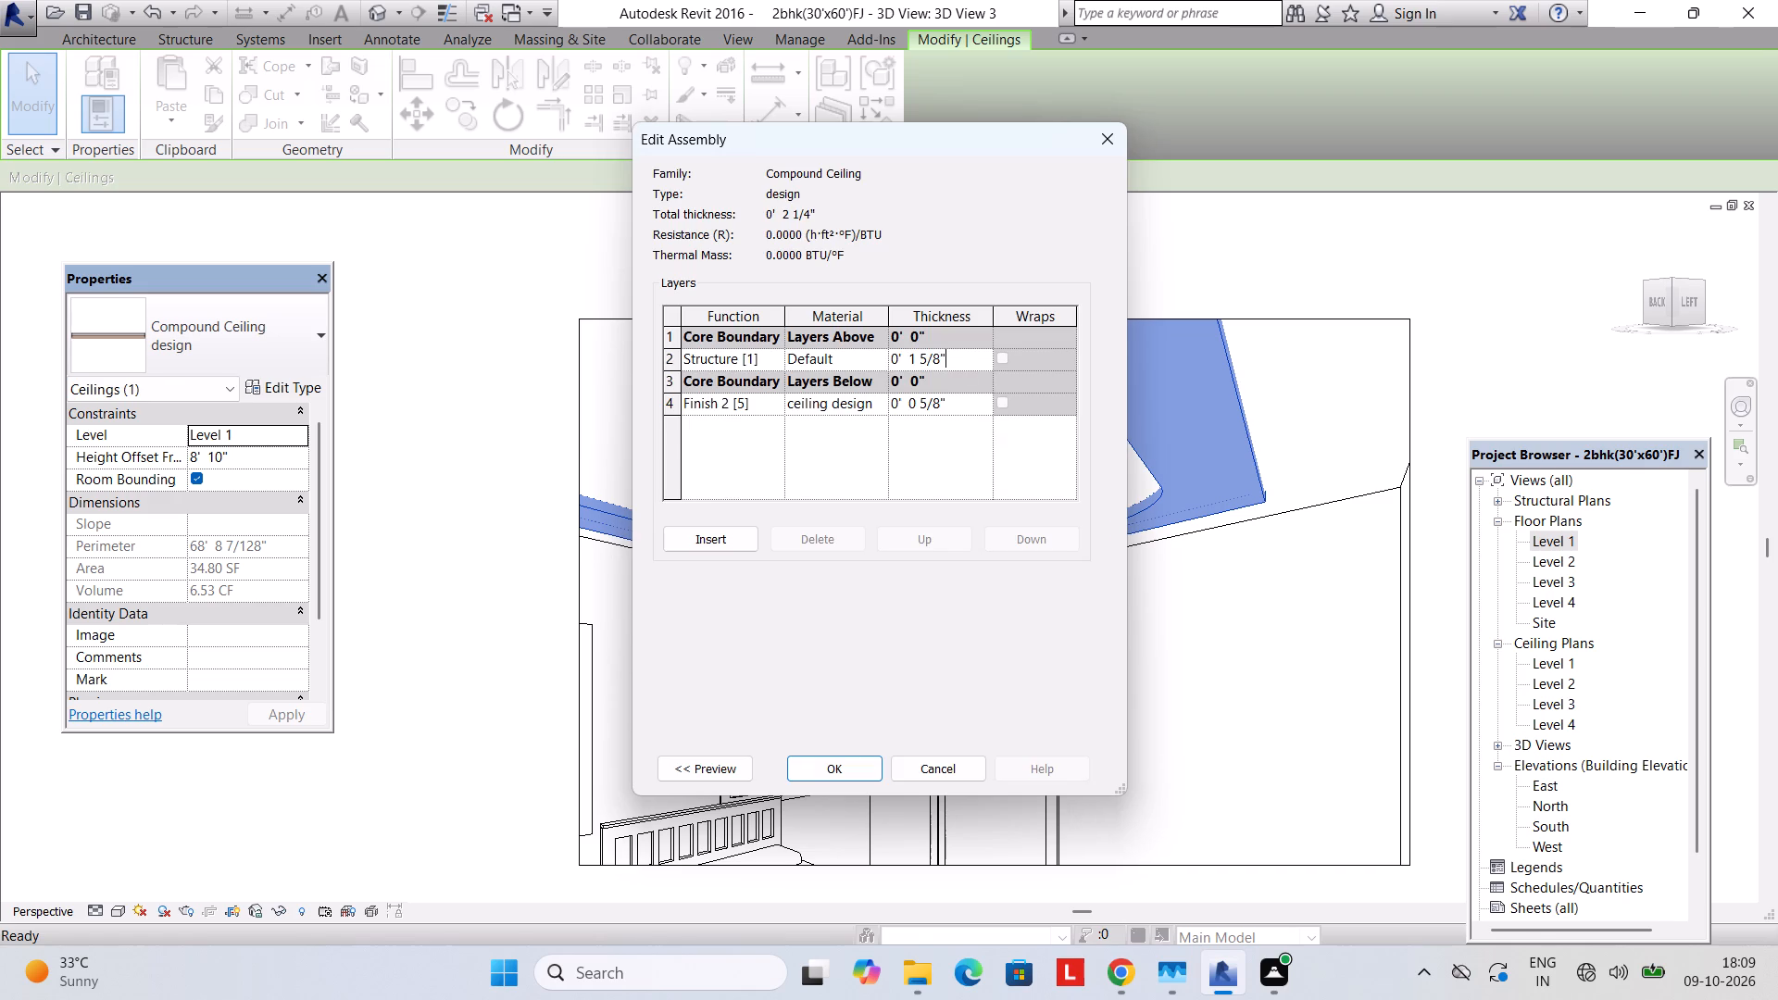
left_click_drag(951, 353, 753, 380)
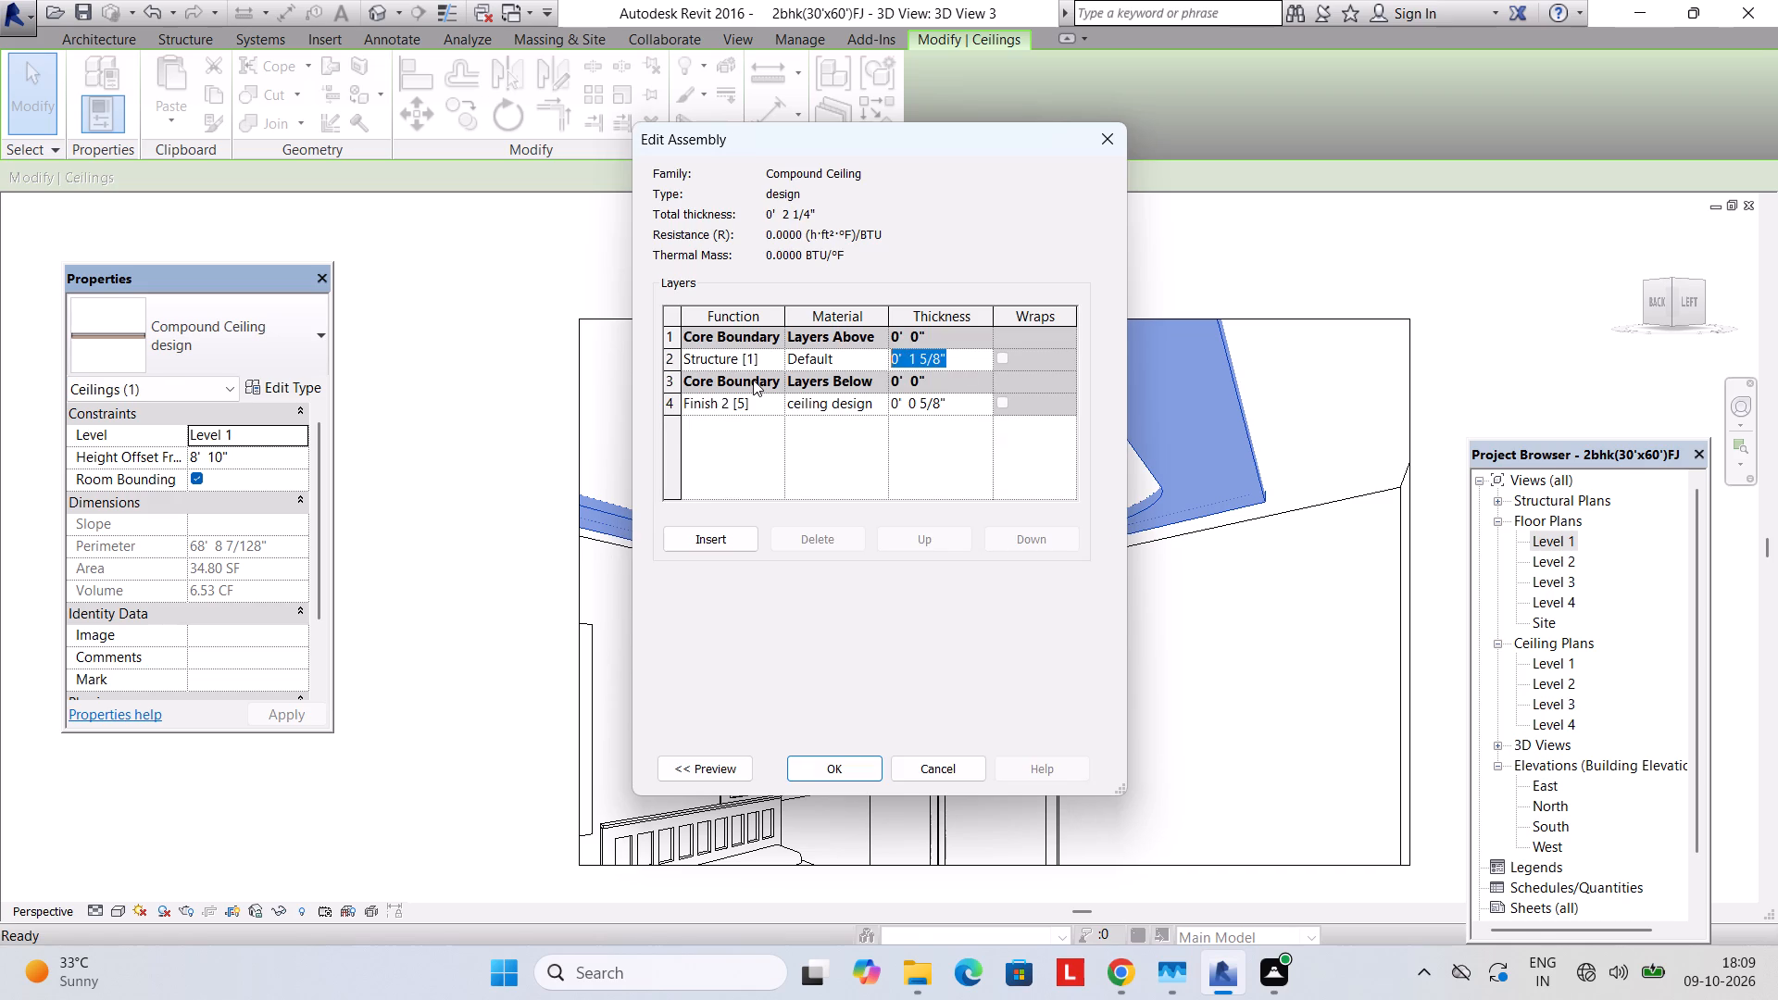
type("1\"")
key("Return")
key("Return")
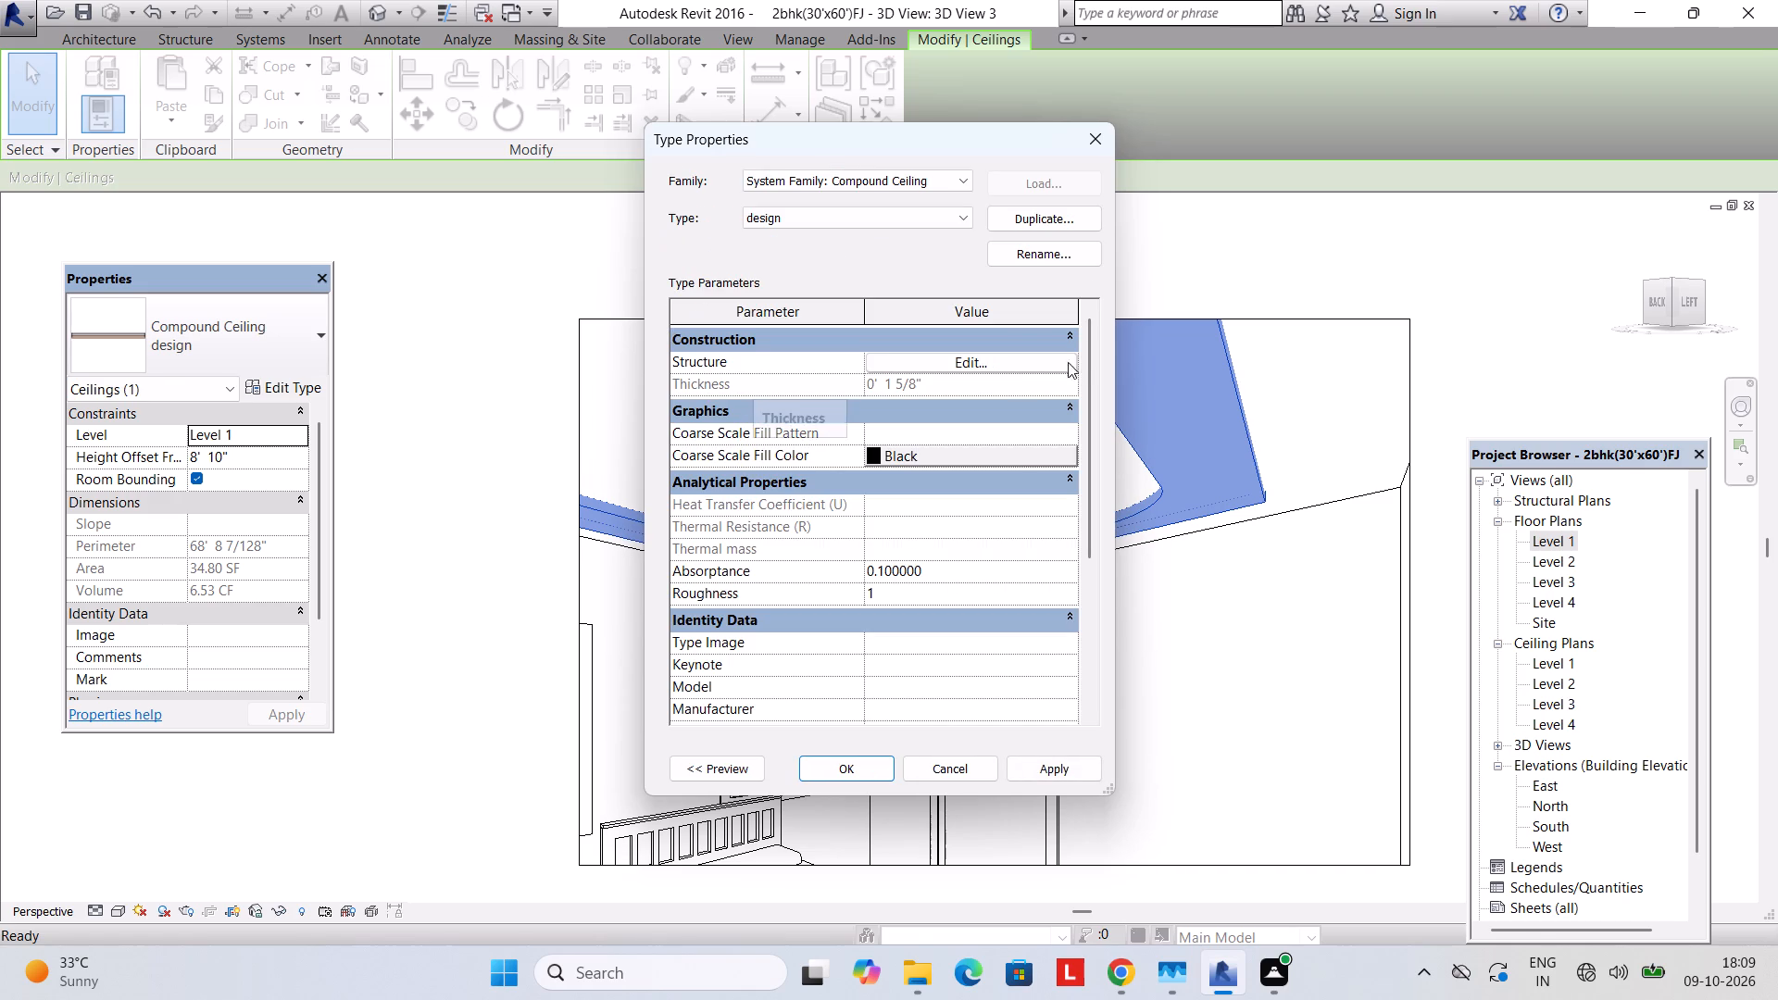
Set the design ceiling's Finish 2 [5] layer thickness to 1" and apply the type changes.
left_click(991, 344)
left_click(983, 339)
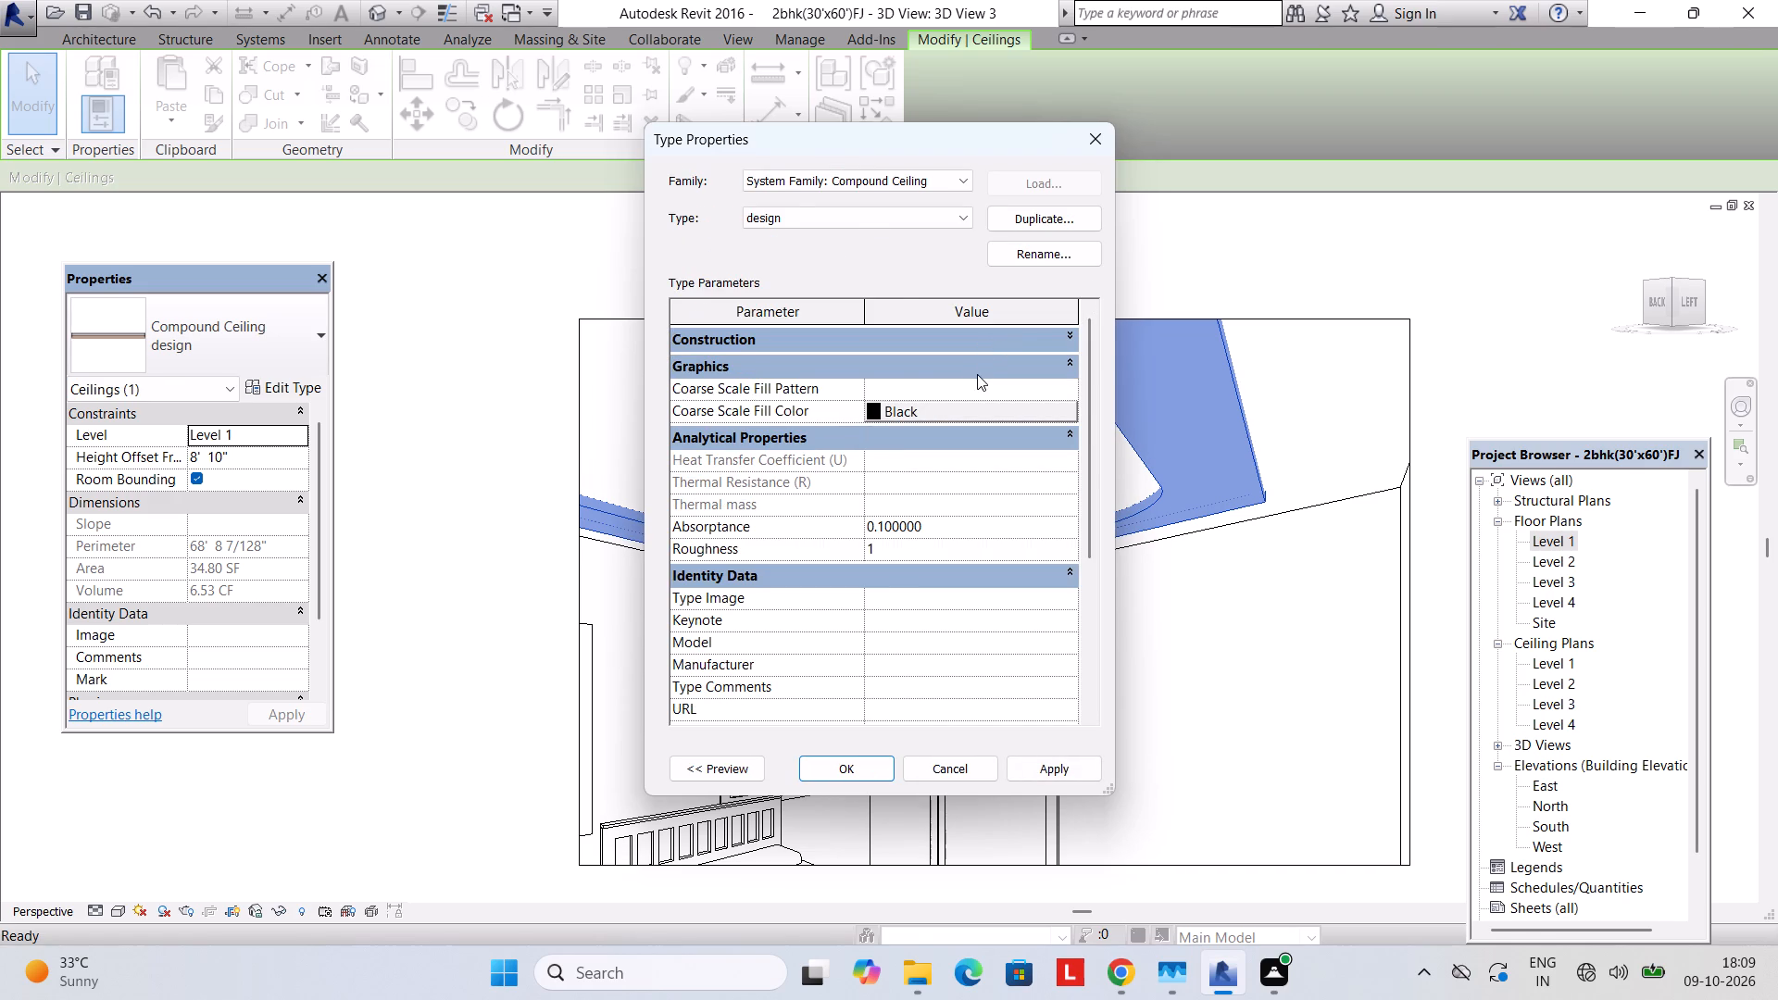
left_click(977, 359)
left_click(954, 401)
left_click_drag(955, 399, 800, 409)
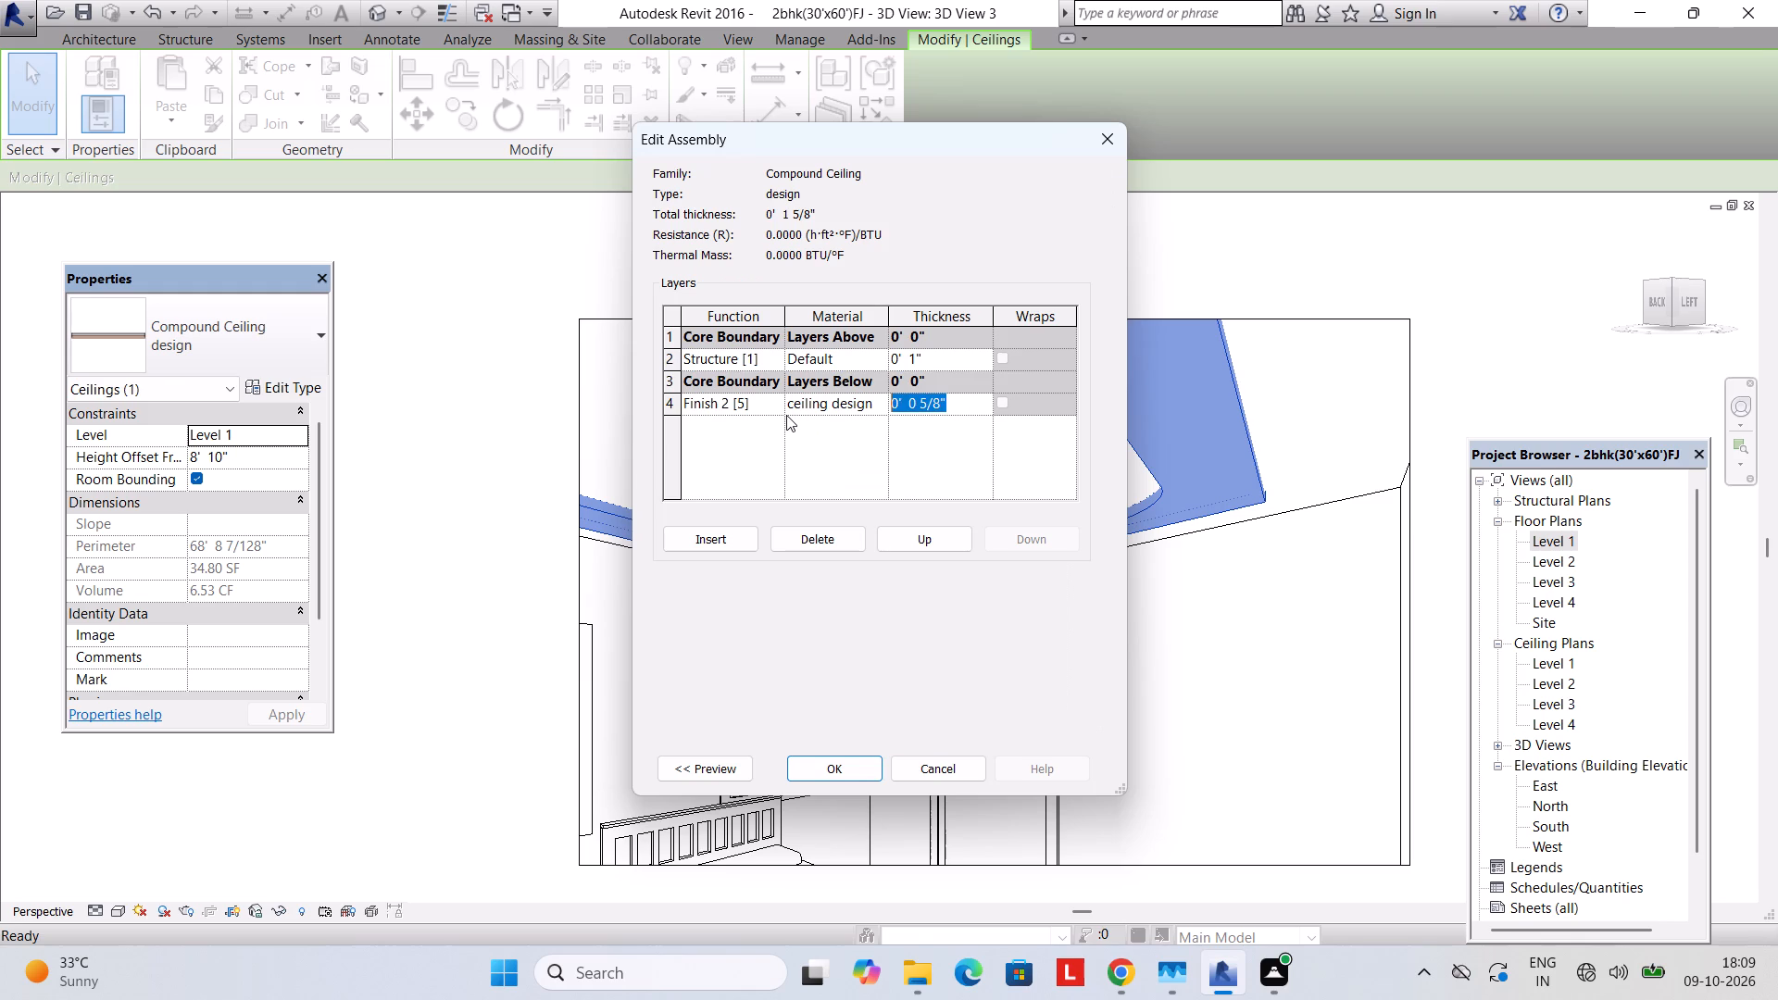
type("1\"")
key("Return")
key("Return")
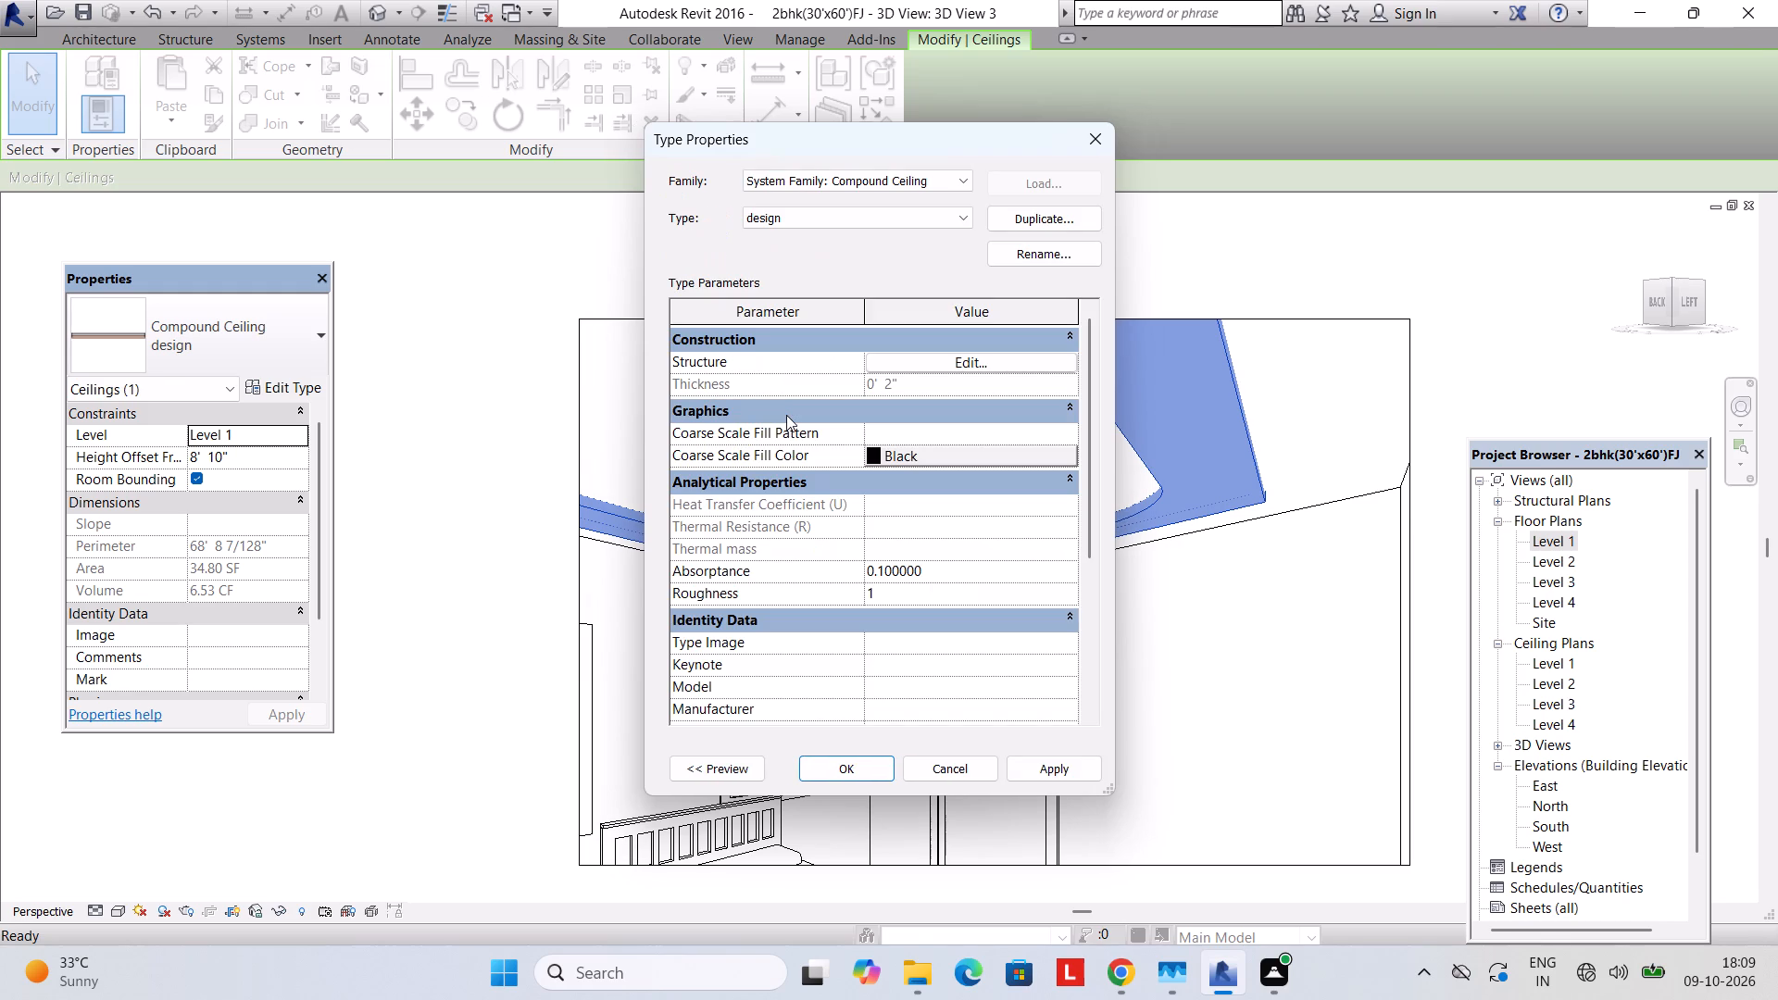
left_click(839, 765)
key("Escape")
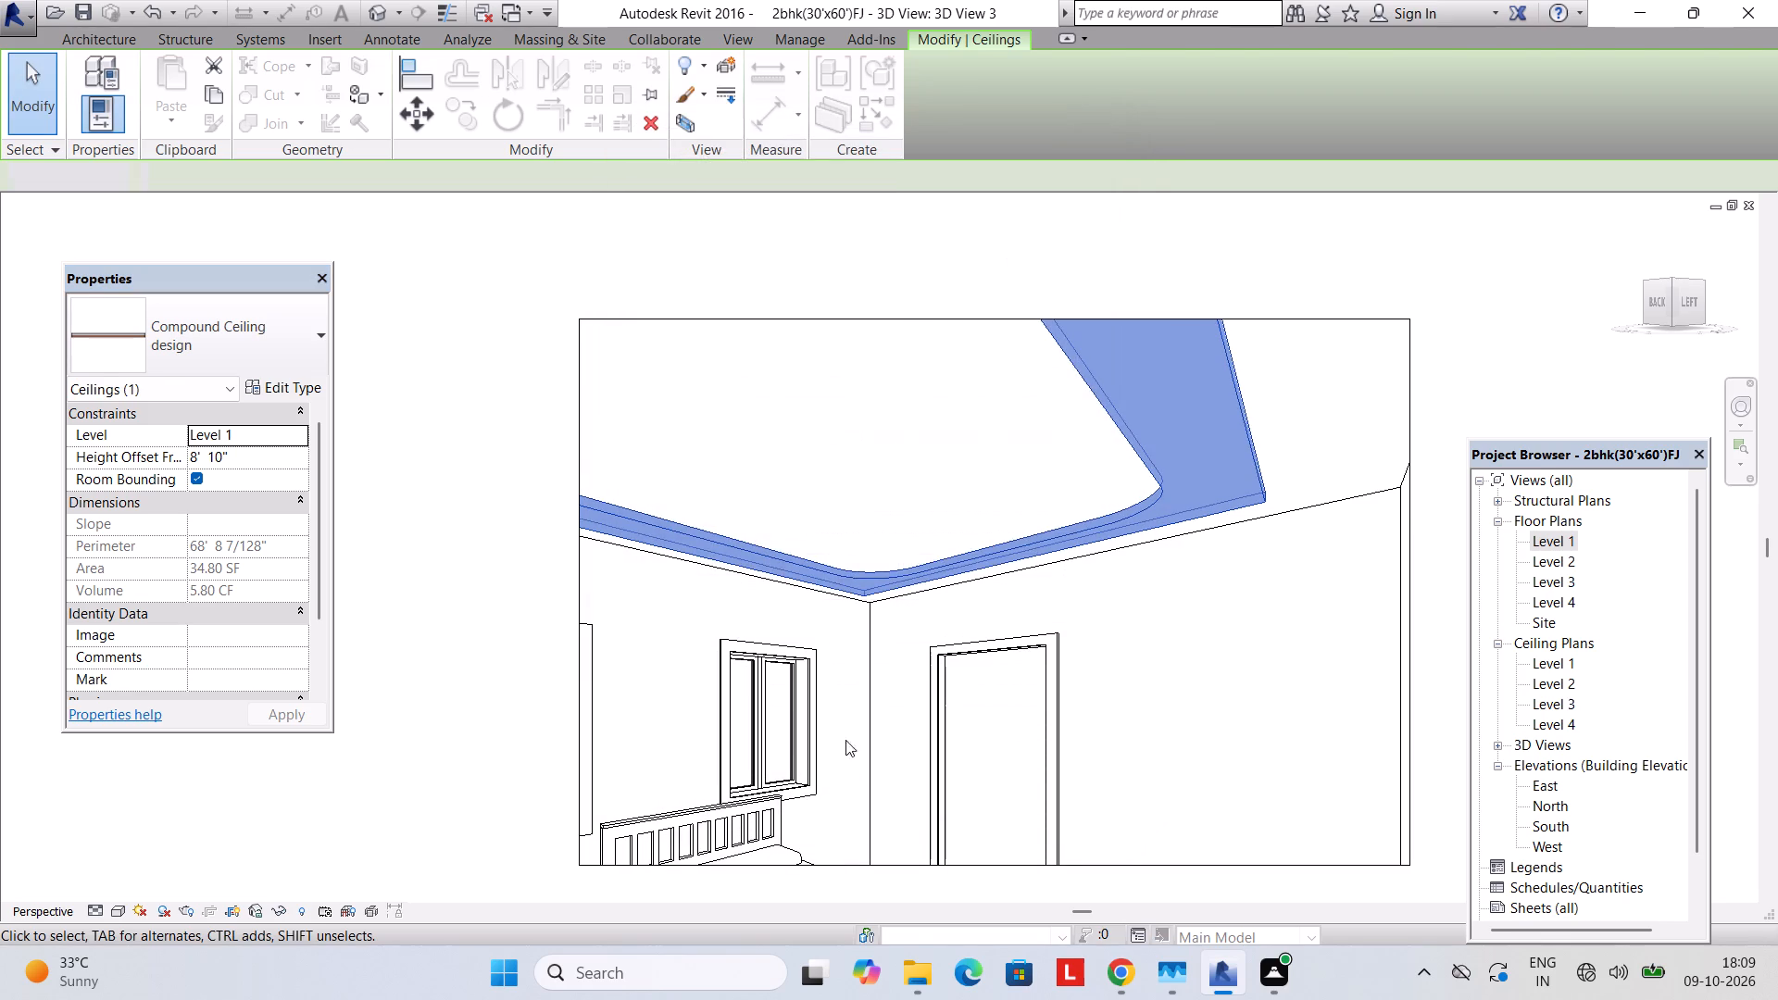
Examine the designed ceiling and its edges from other angles in the bedroom camera view.
middle_click_drag(1104, 594, 1162, 713, "shift")
middle_click_drag(977, 484, 1058, 602)
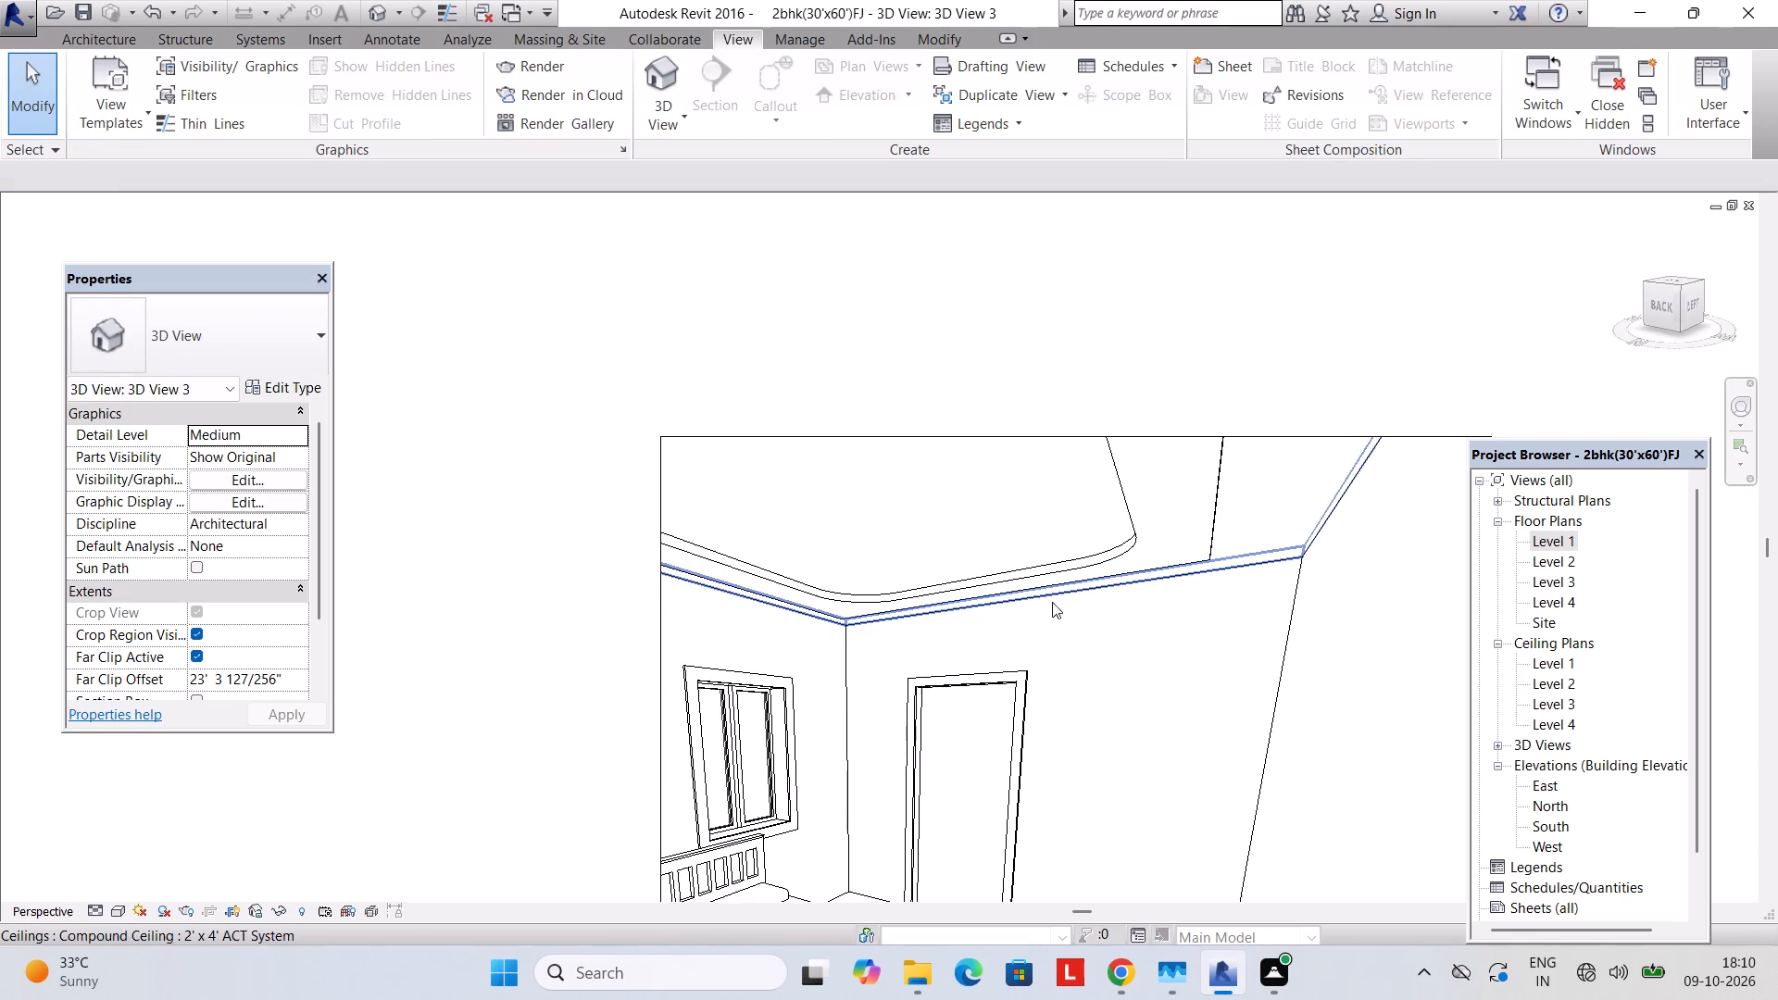
middle_click_drag(1037, 597, 1070, 667, "shift")
middle_click_drag(922, 549, 1110, 704)
middle_click_drag(1112, 705, 1154, 740, "shift")
scroll(1152, 735, "down", 1, "shift")
middle_click_drag(1155, 731, 1161, 644)
middle_click_drag(1165, 640, 1058, 756)
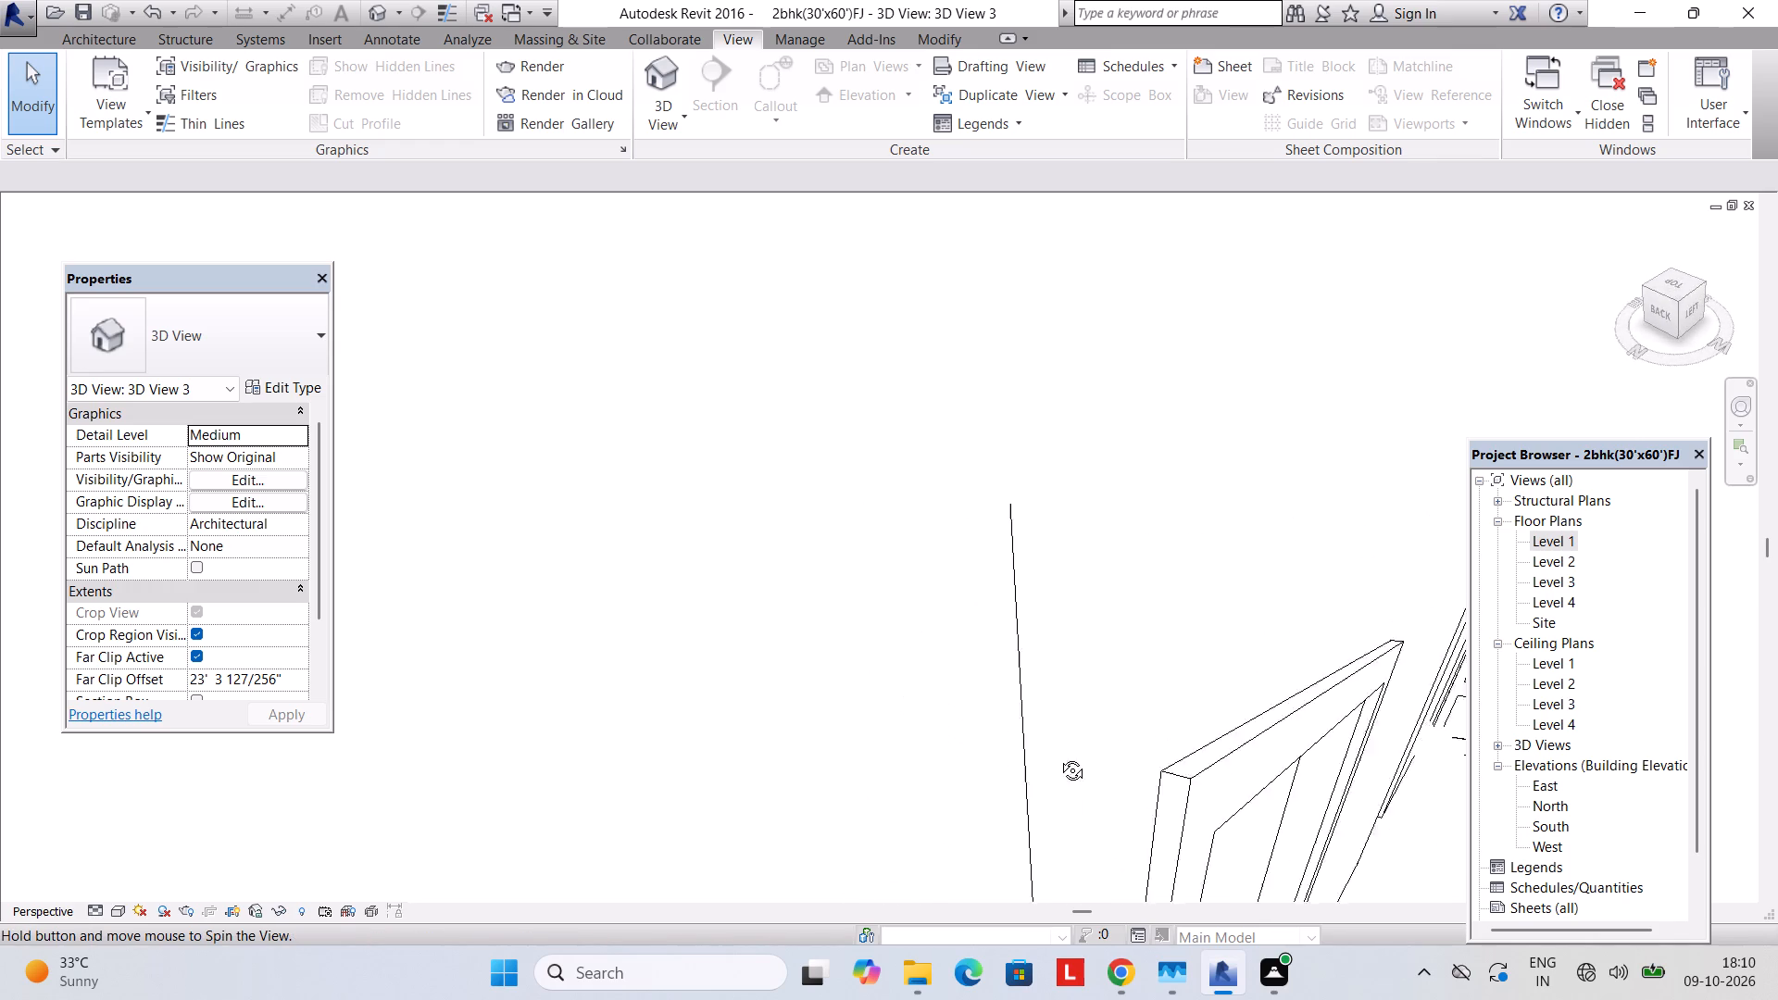
middle_click_drag(1058, 756, 1040, 752)
Open the Level 1 ceiling plan with the bedroom's design ceiling in view.
double_click(1551, 534)
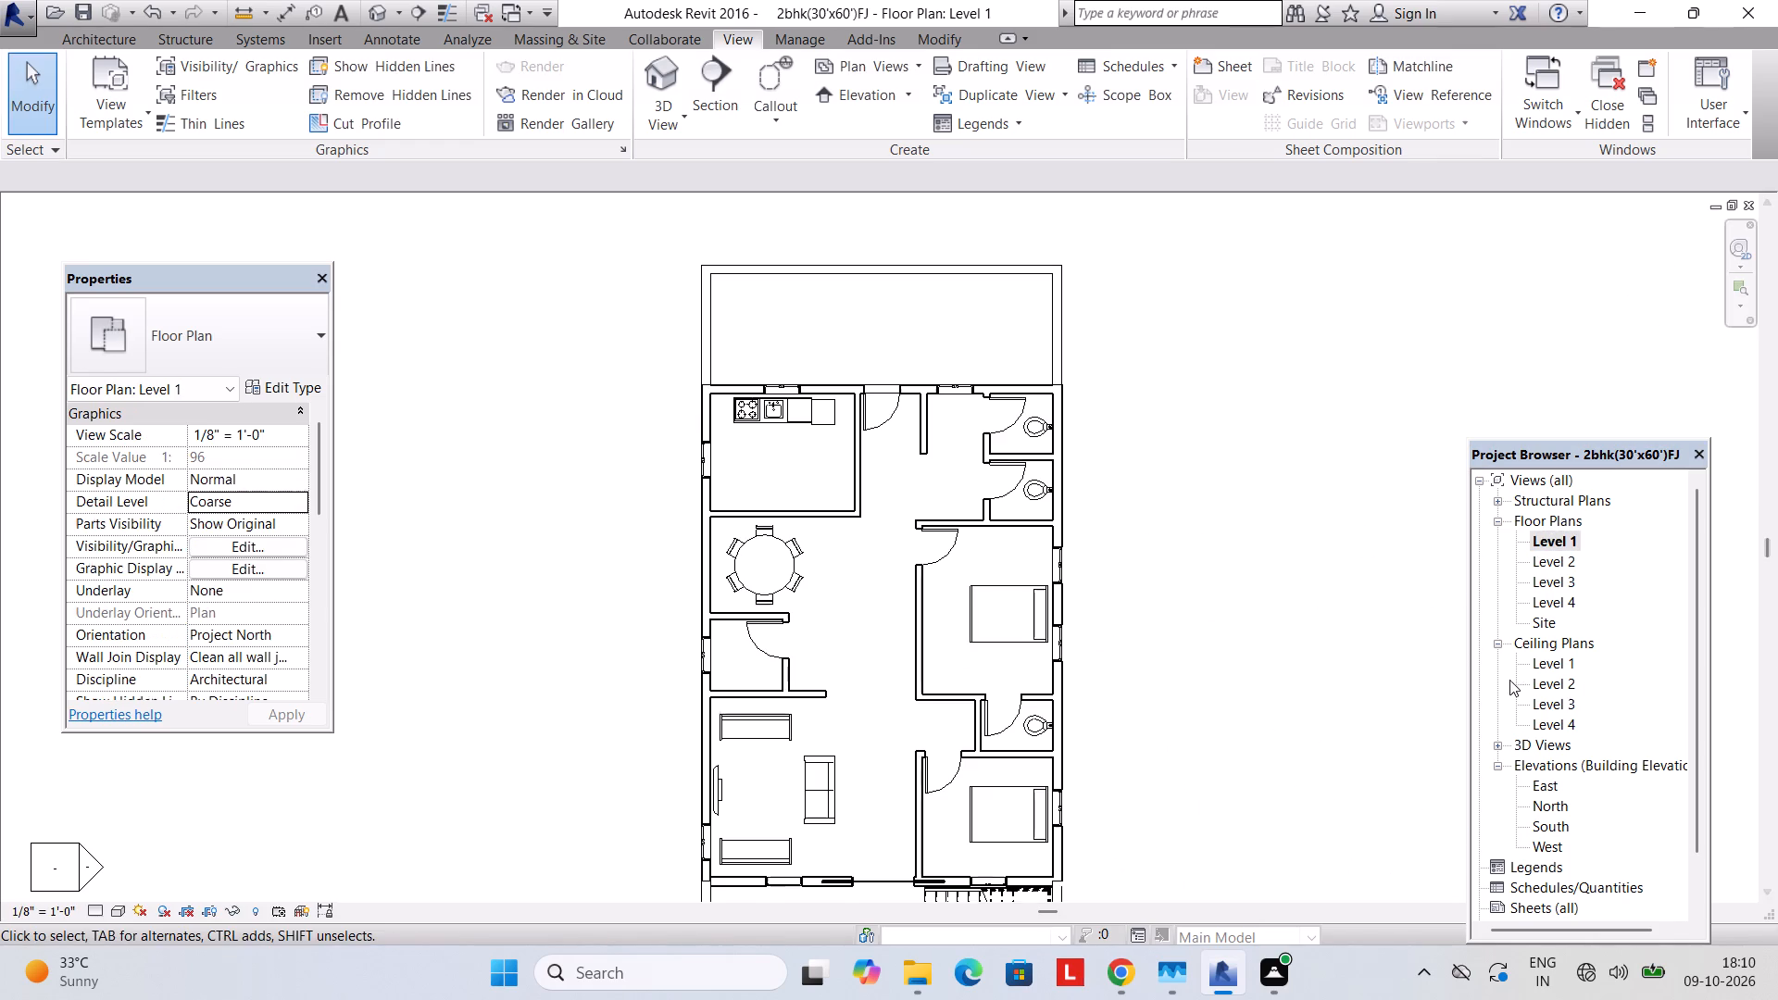
double_click(1572, 663)
scroll(1157, 570, "down", 1)
middle_click_drag(1095, 565, 1158, 604)
left_click(813, 578)
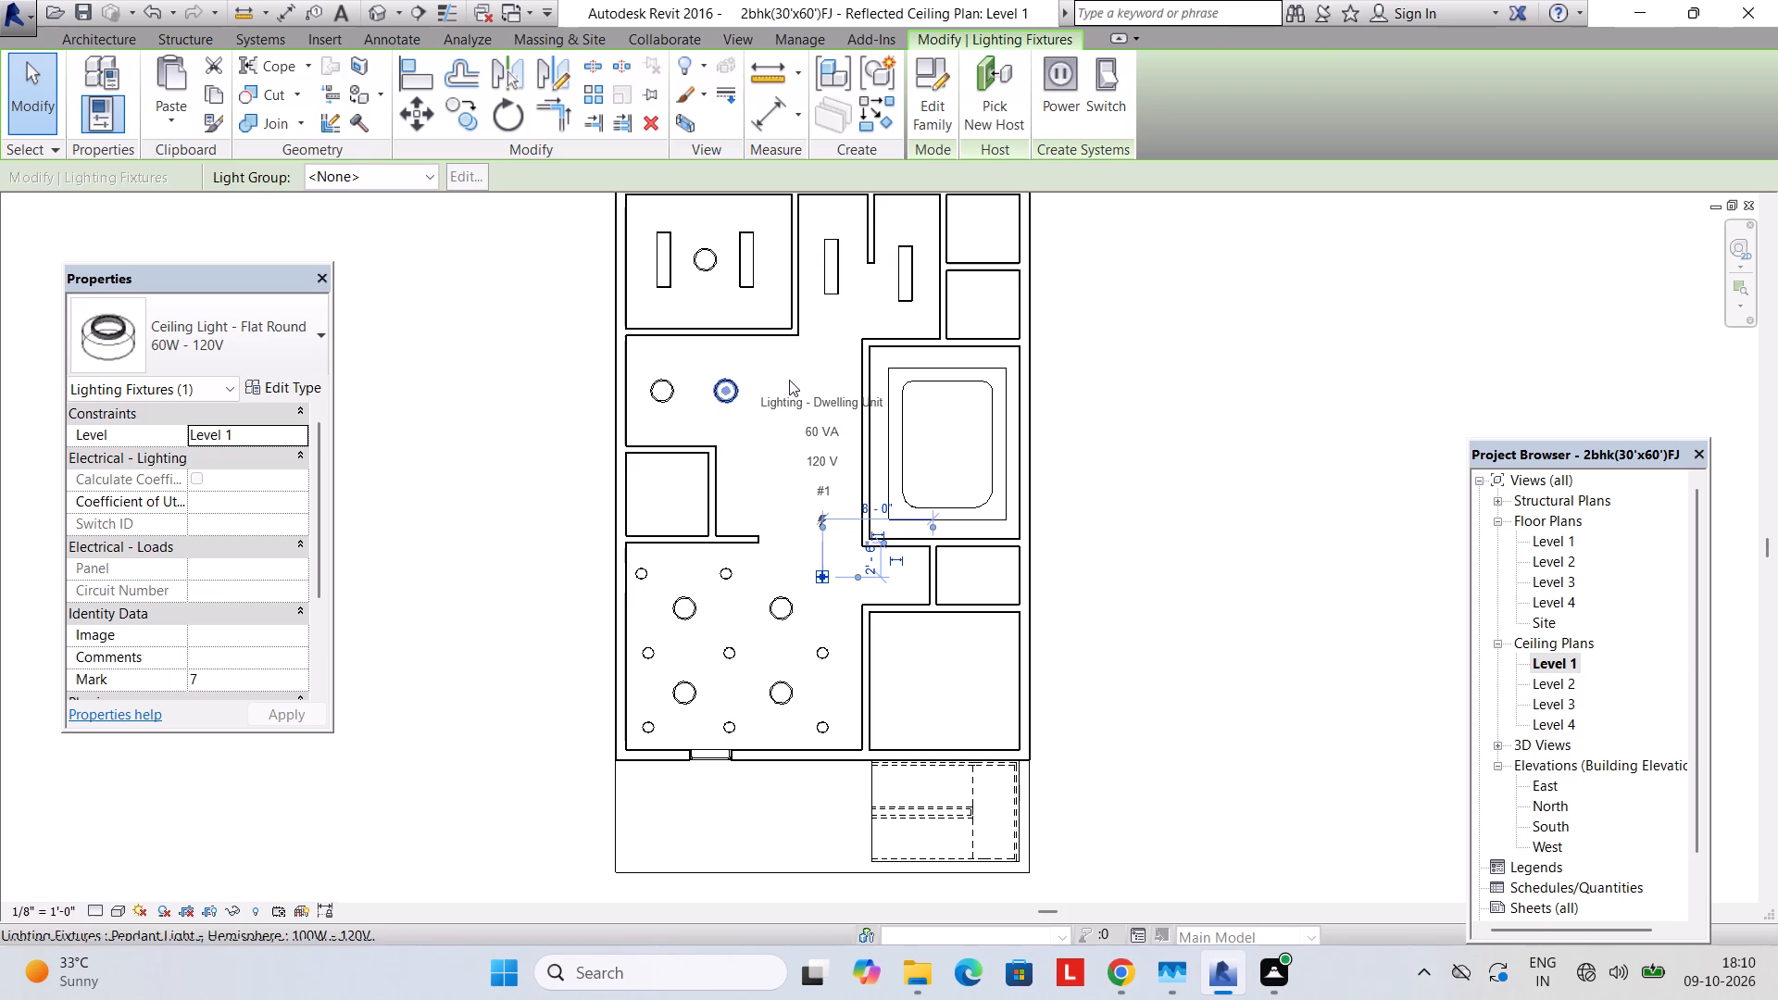
key("Escape")
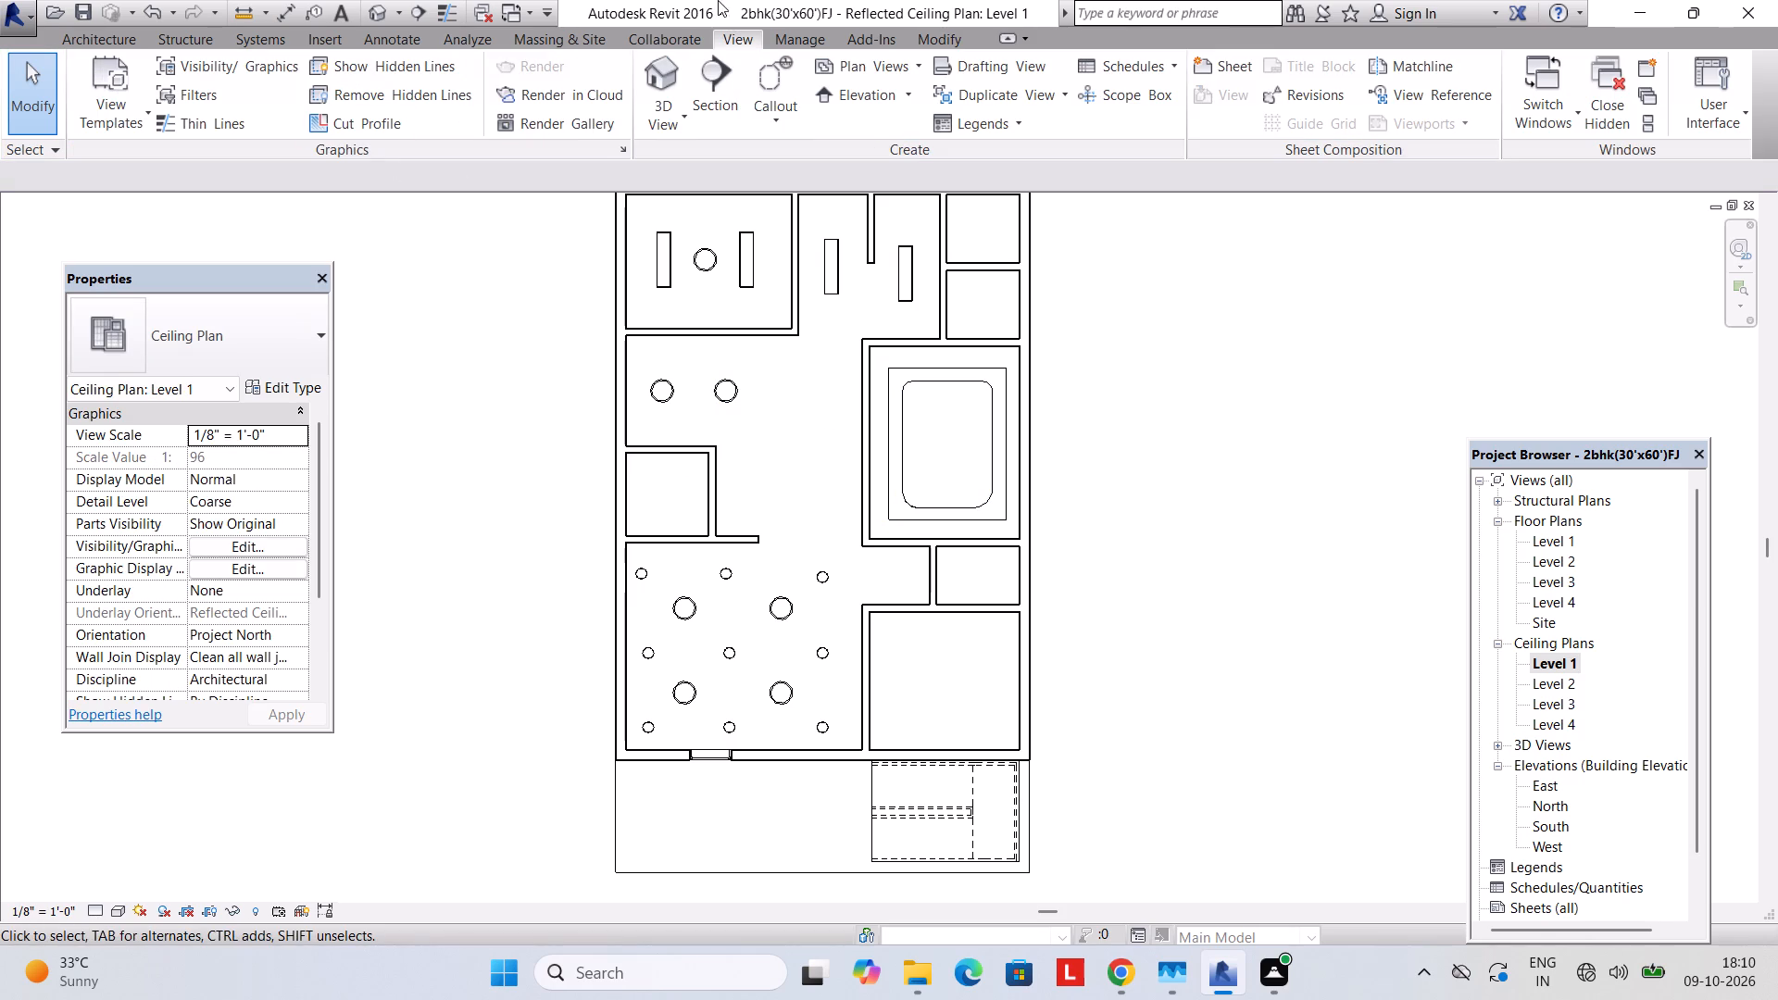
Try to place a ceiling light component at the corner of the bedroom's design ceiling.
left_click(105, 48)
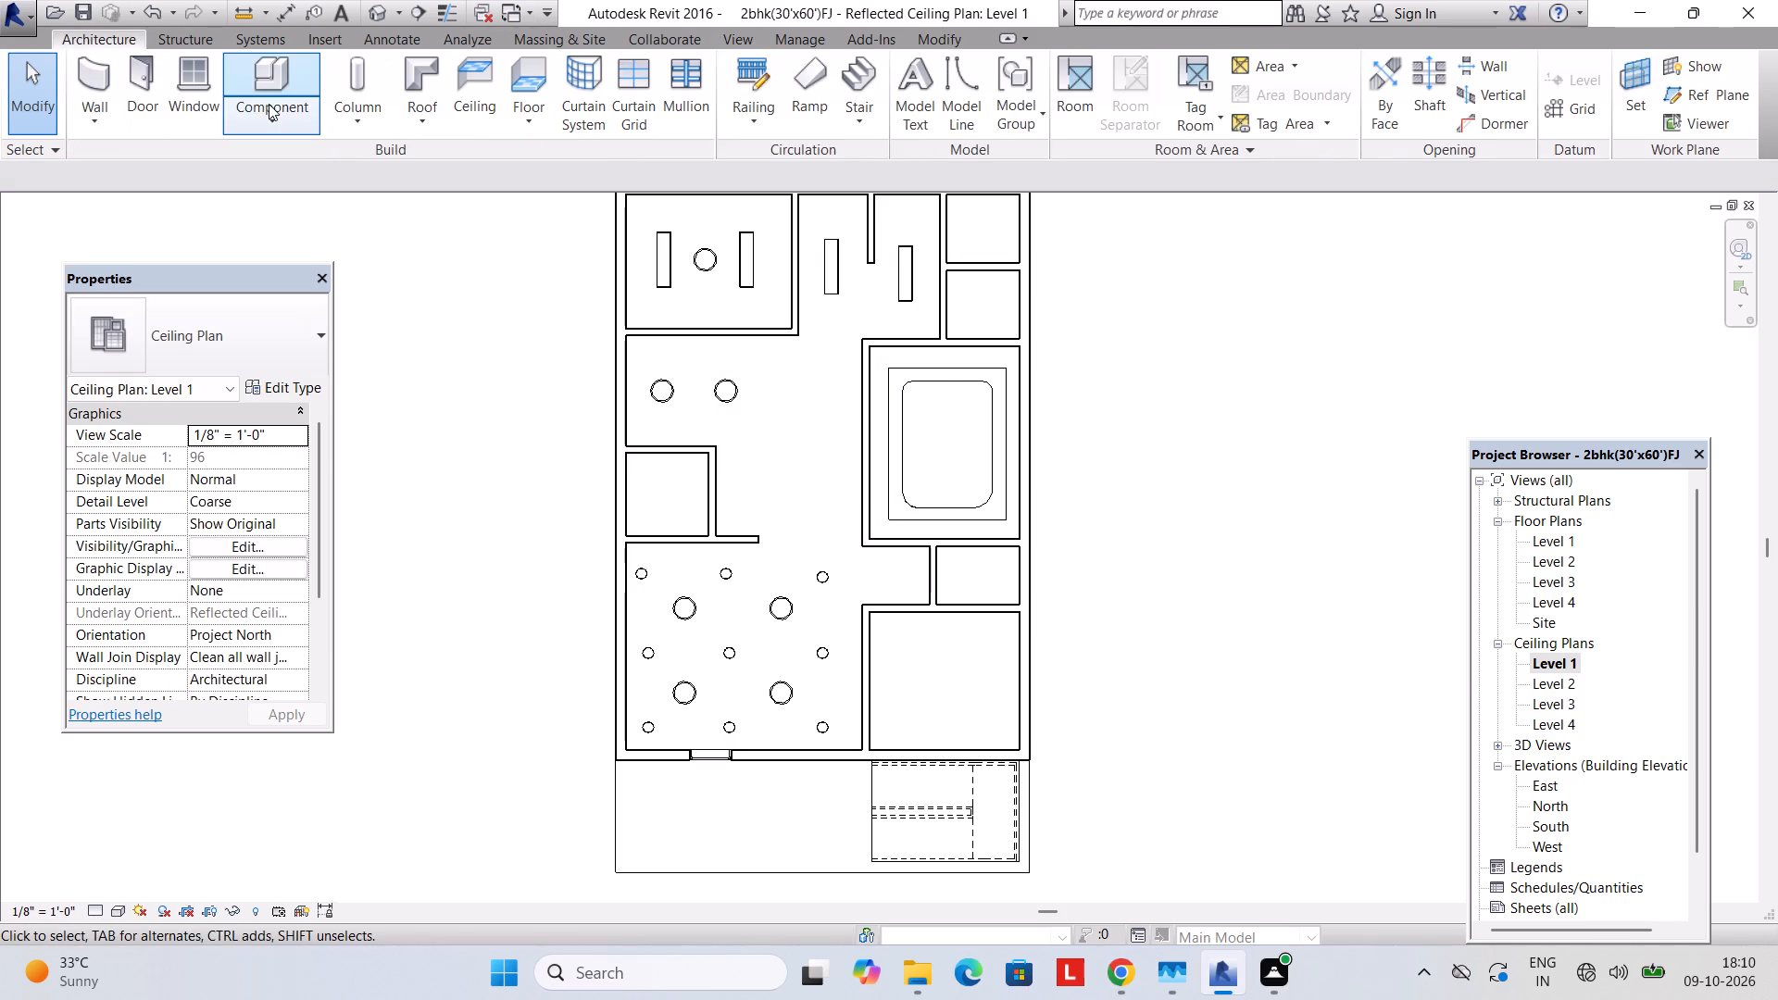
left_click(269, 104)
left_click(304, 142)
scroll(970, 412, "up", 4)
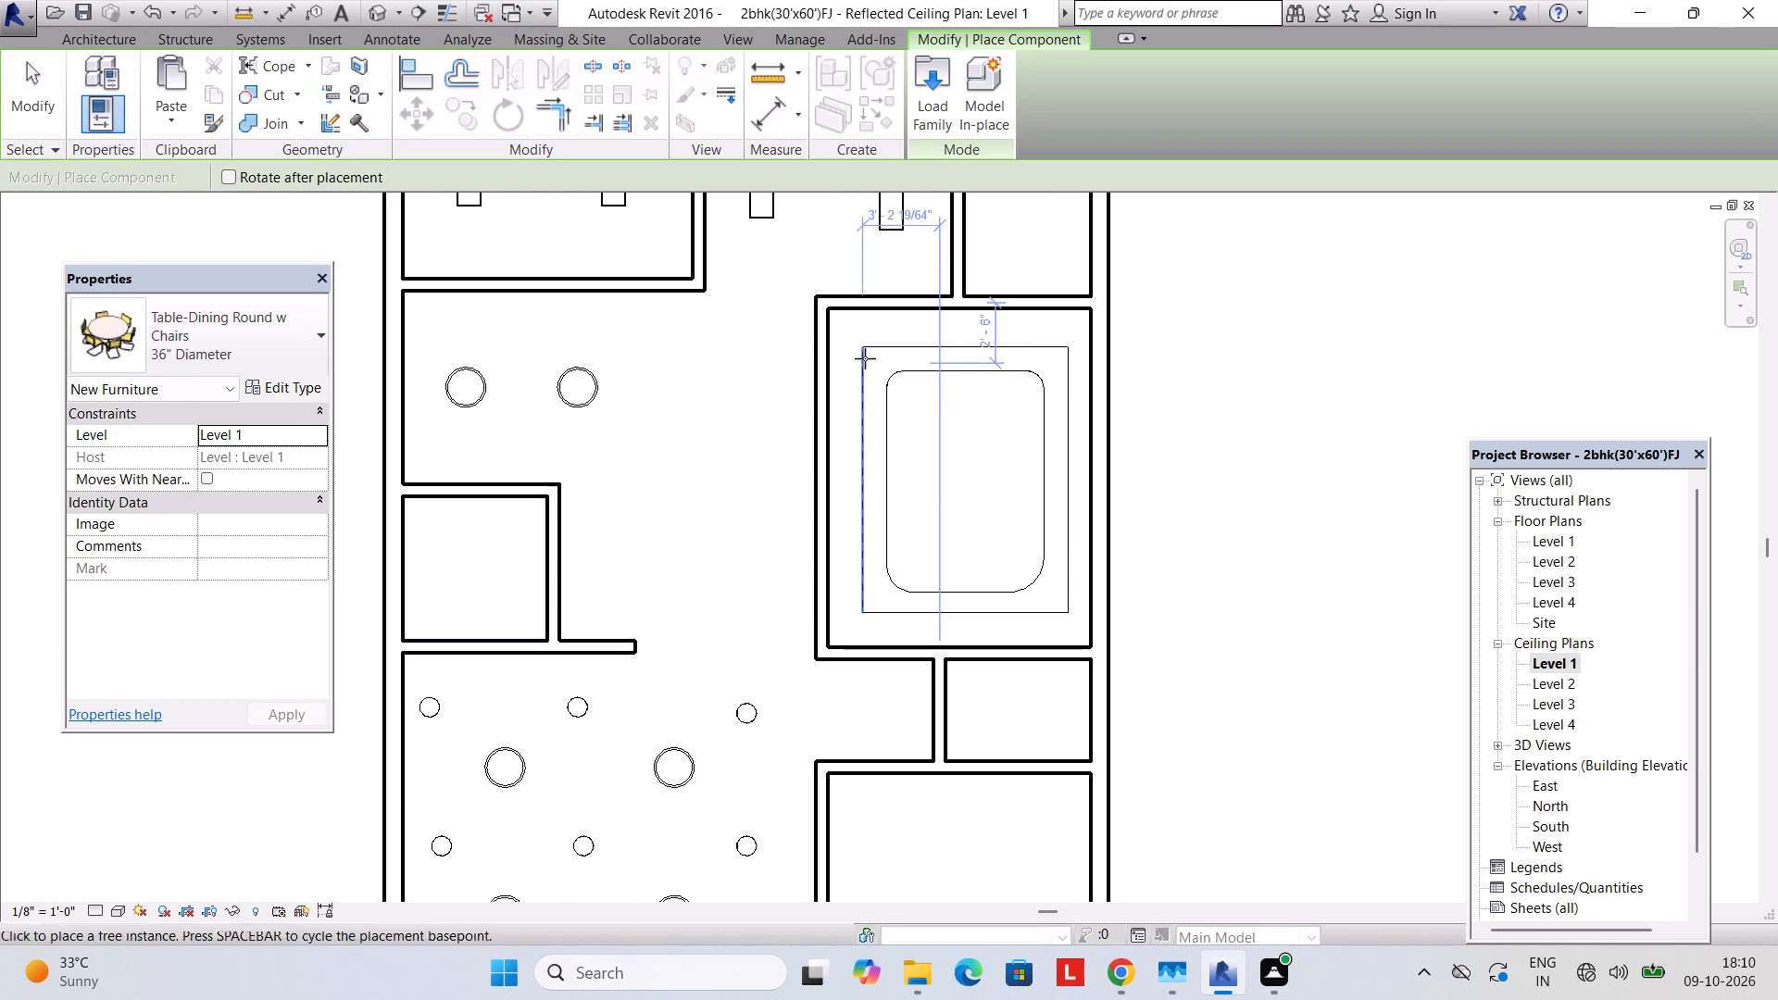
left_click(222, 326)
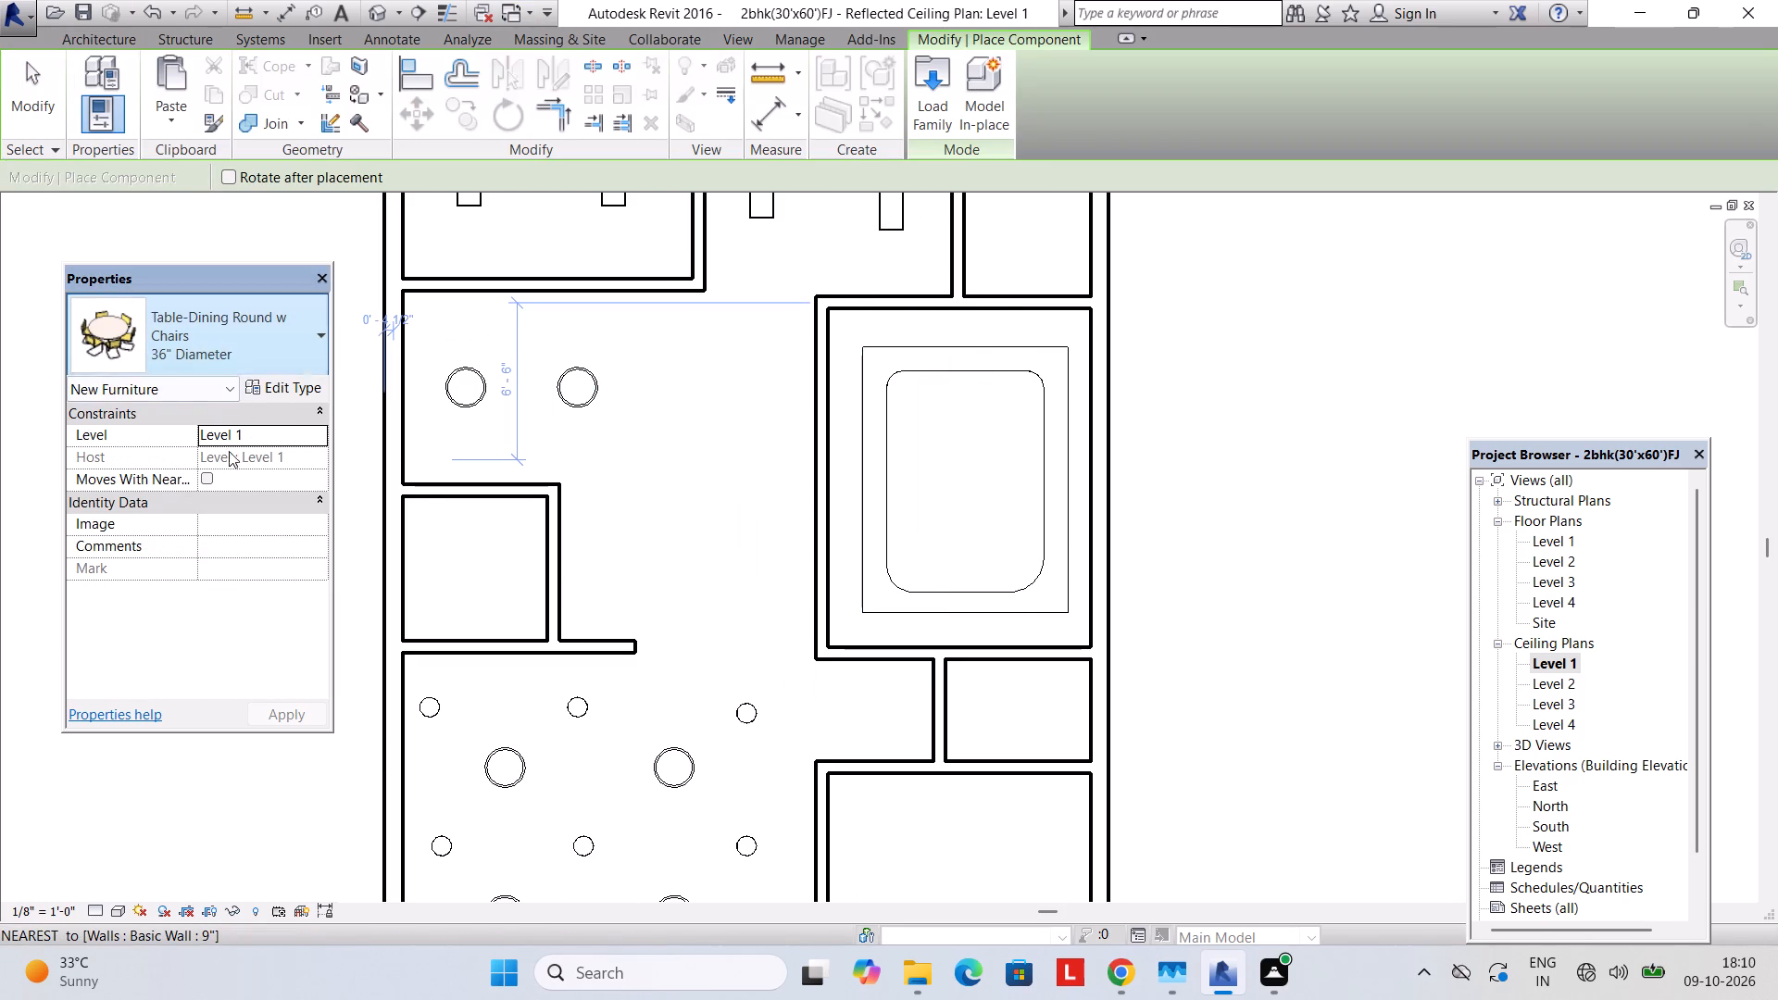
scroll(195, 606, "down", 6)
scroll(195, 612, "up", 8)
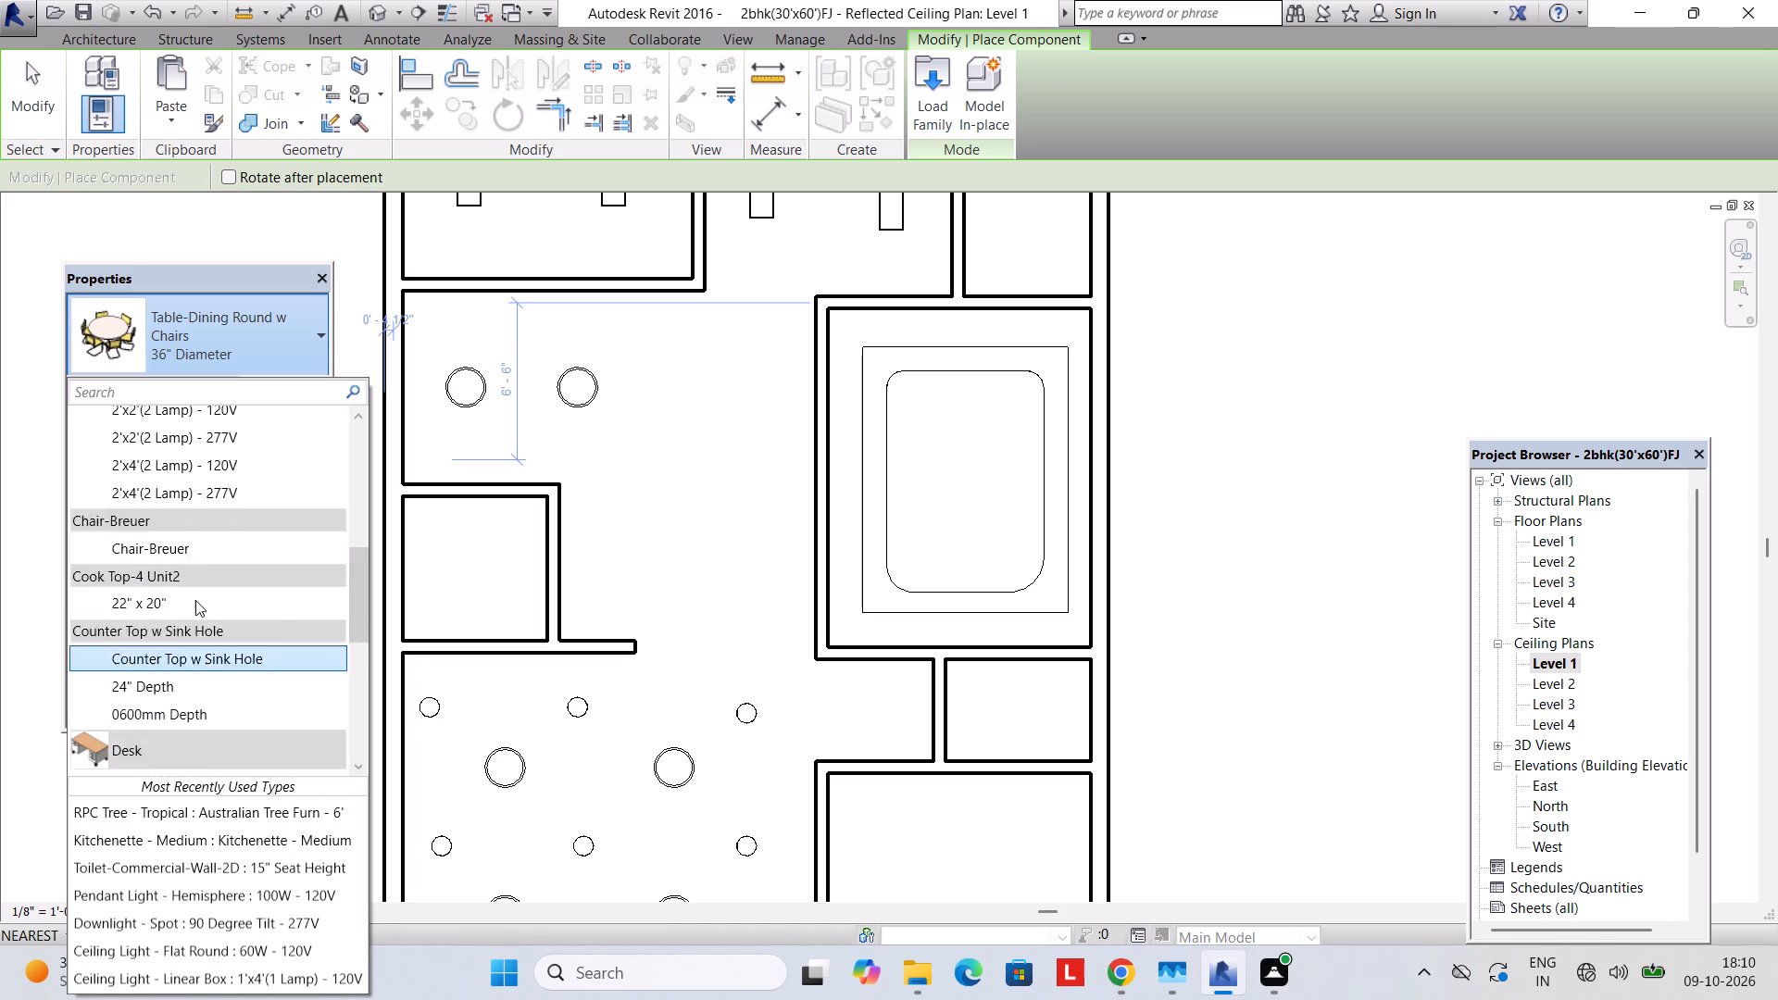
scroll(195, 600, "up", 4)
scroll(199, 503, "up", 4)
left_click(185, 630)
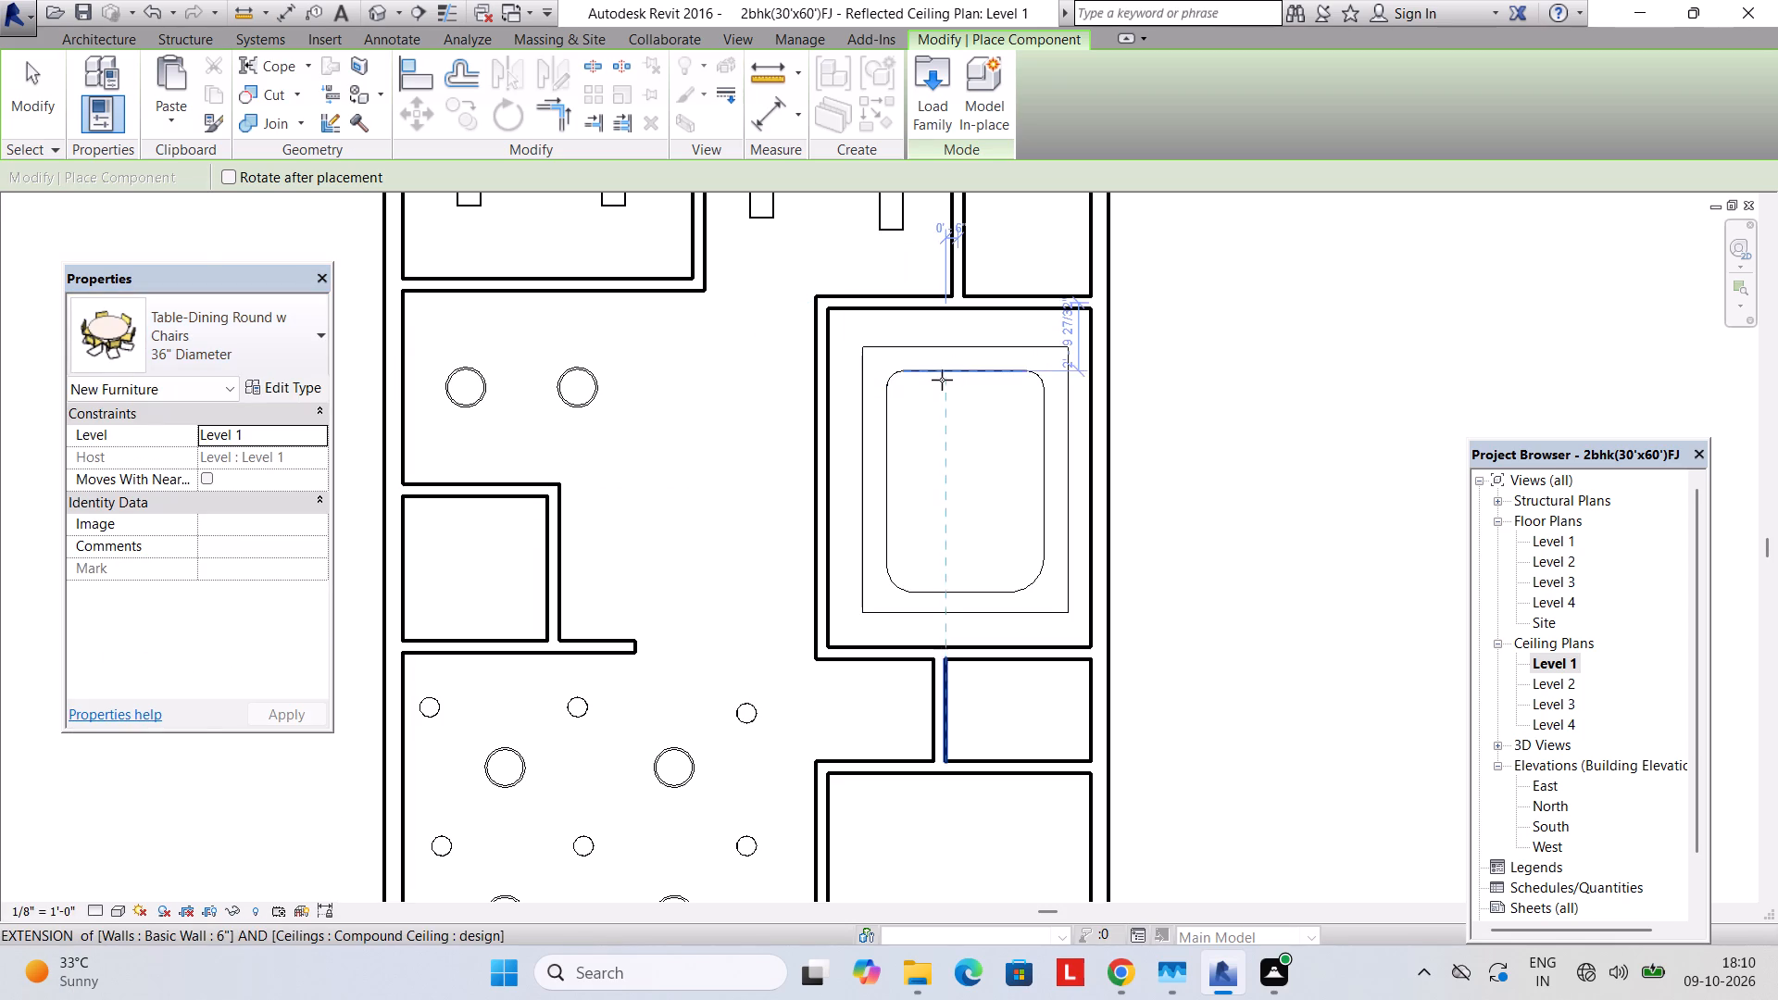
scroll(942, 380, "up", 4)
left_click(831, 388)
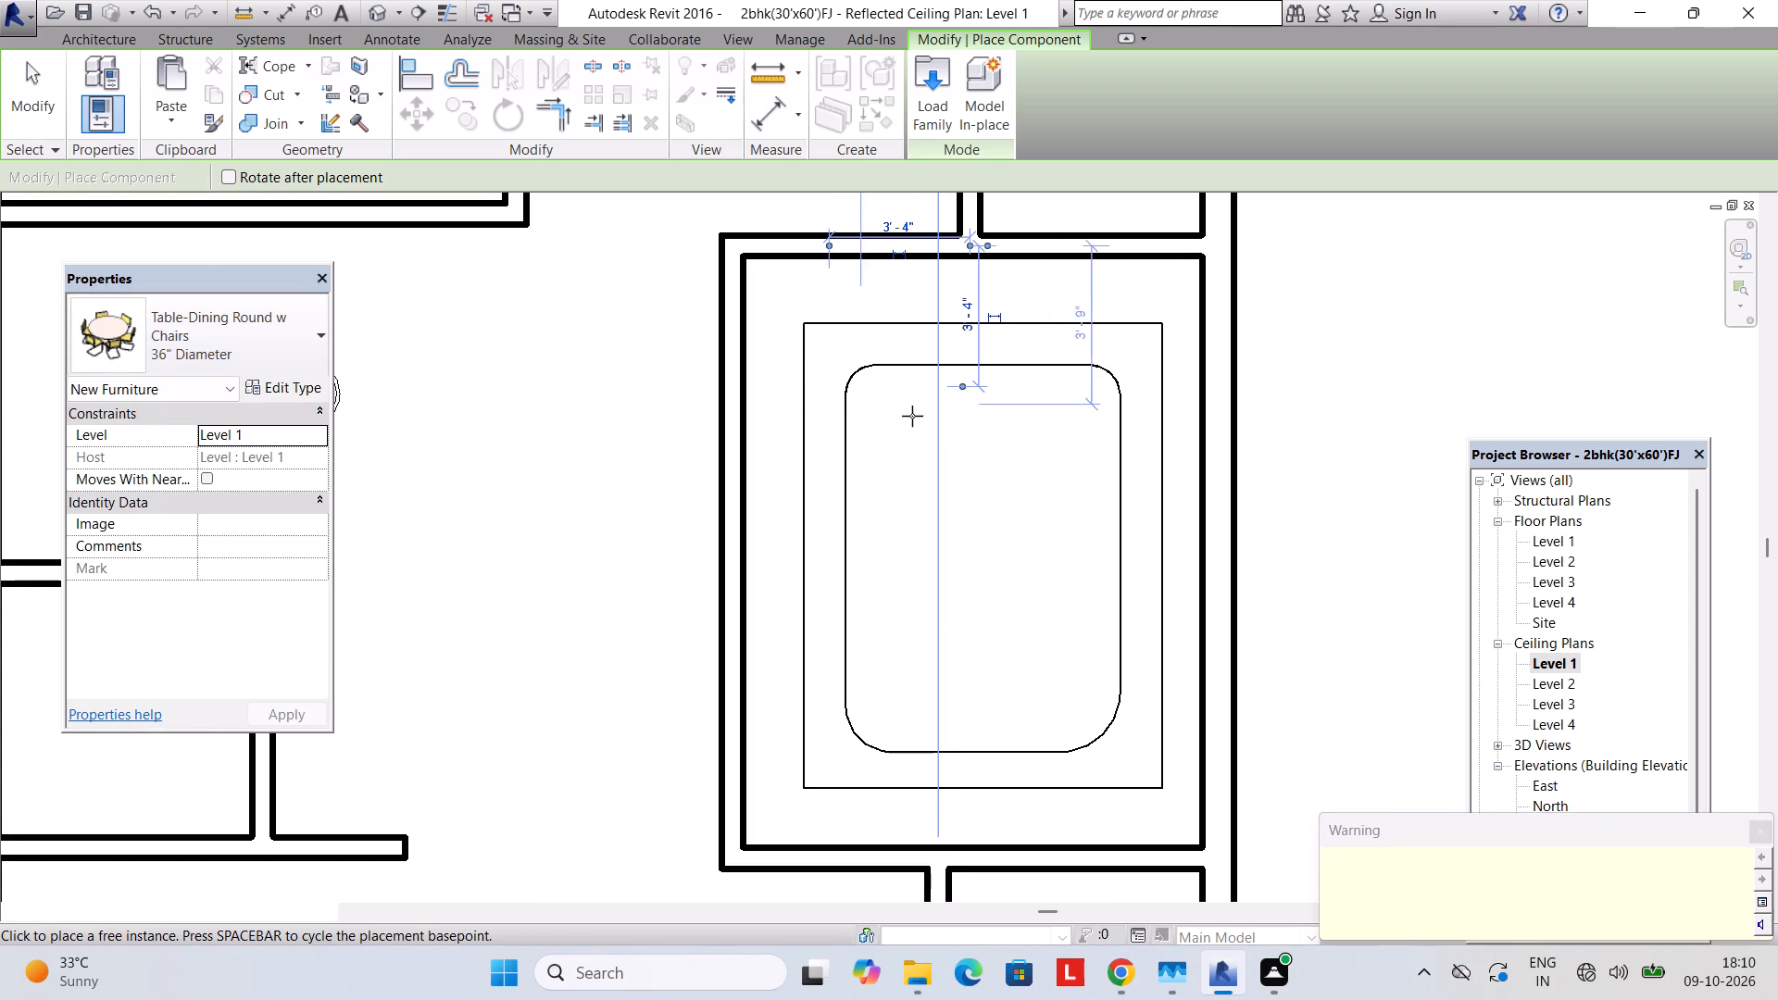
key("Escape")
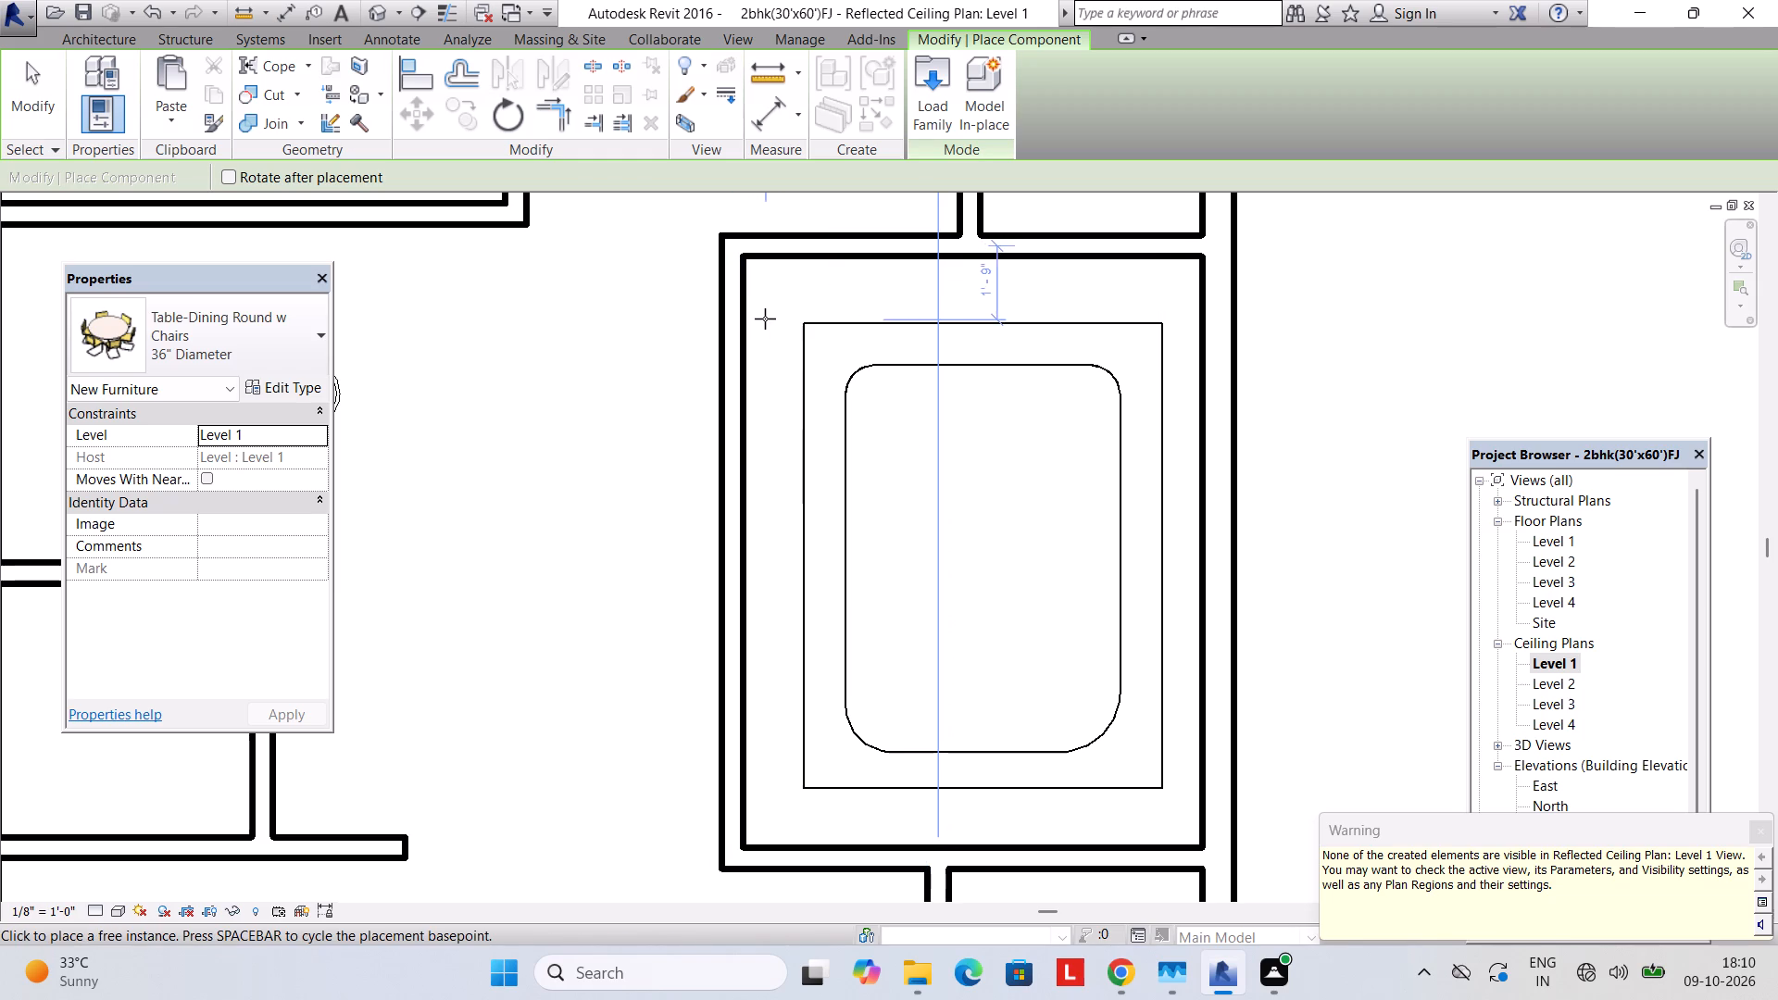
Place six Ceiling Light - Flat Round 60W - 277V fixtures on the bedroom design ceiling's border, at the corners and midway along both long sides.
left_click(335, 331)
left_click(281, 345)
scroll(232, 535, "up", 2)
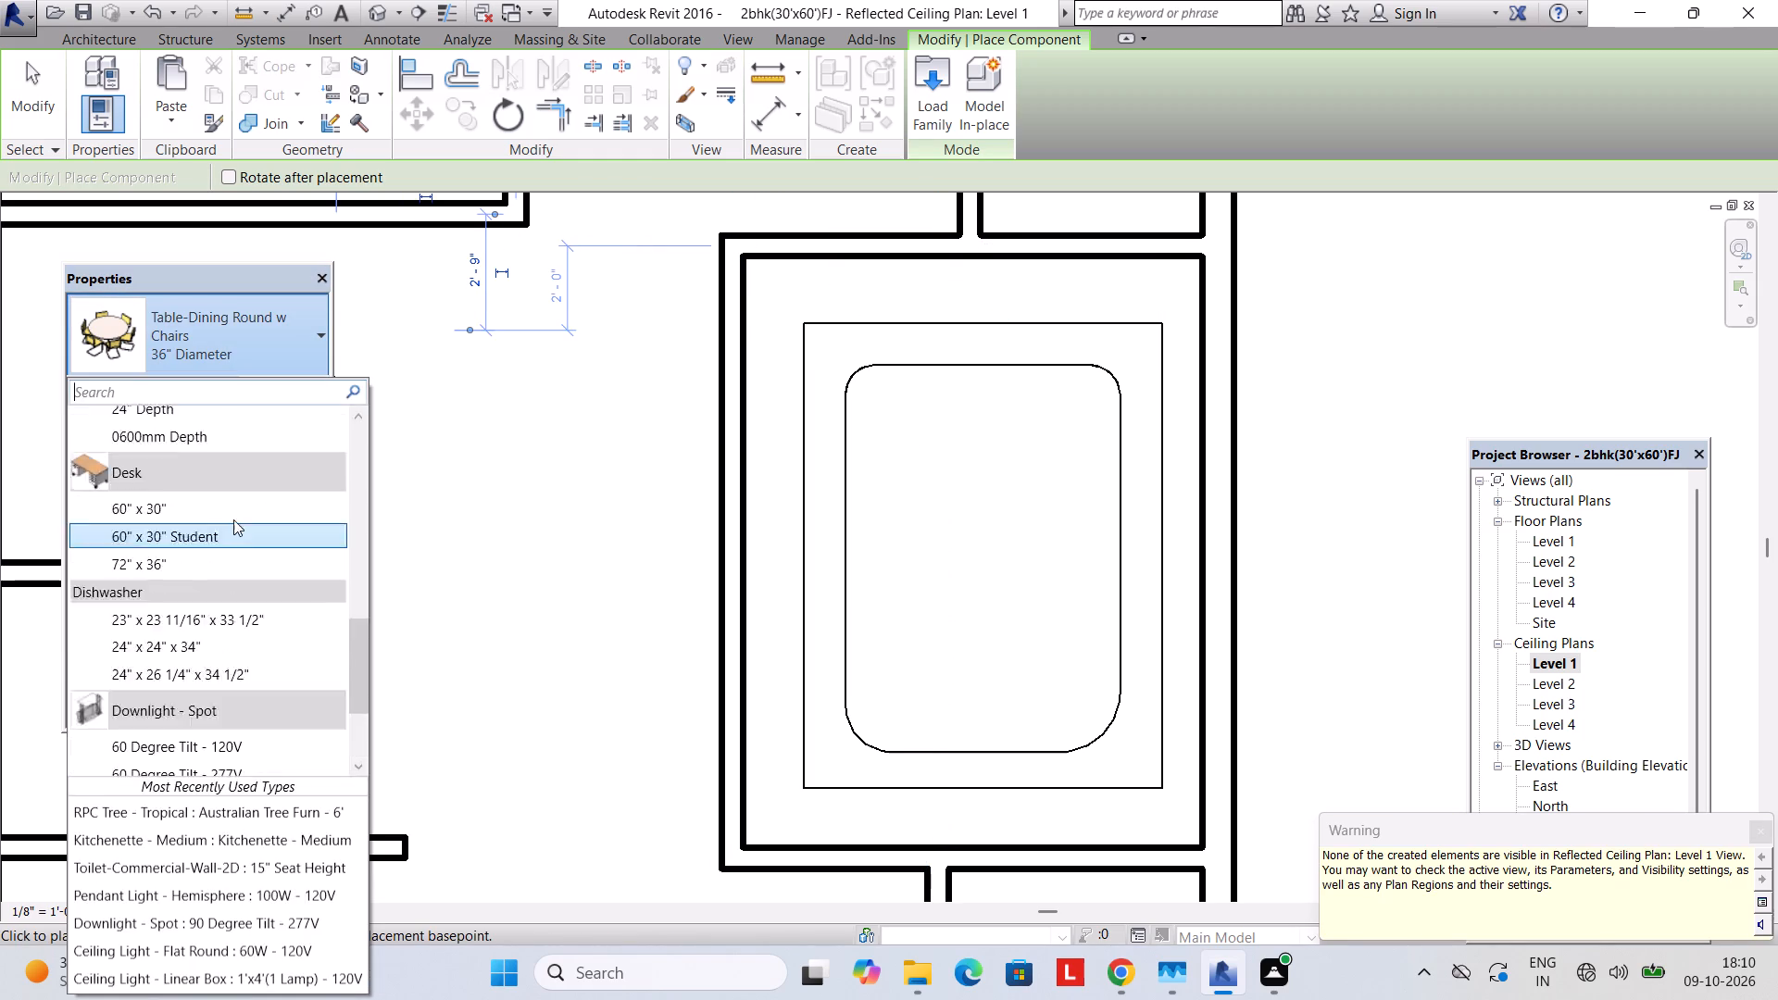
scroll(233, 519, "up", 15)
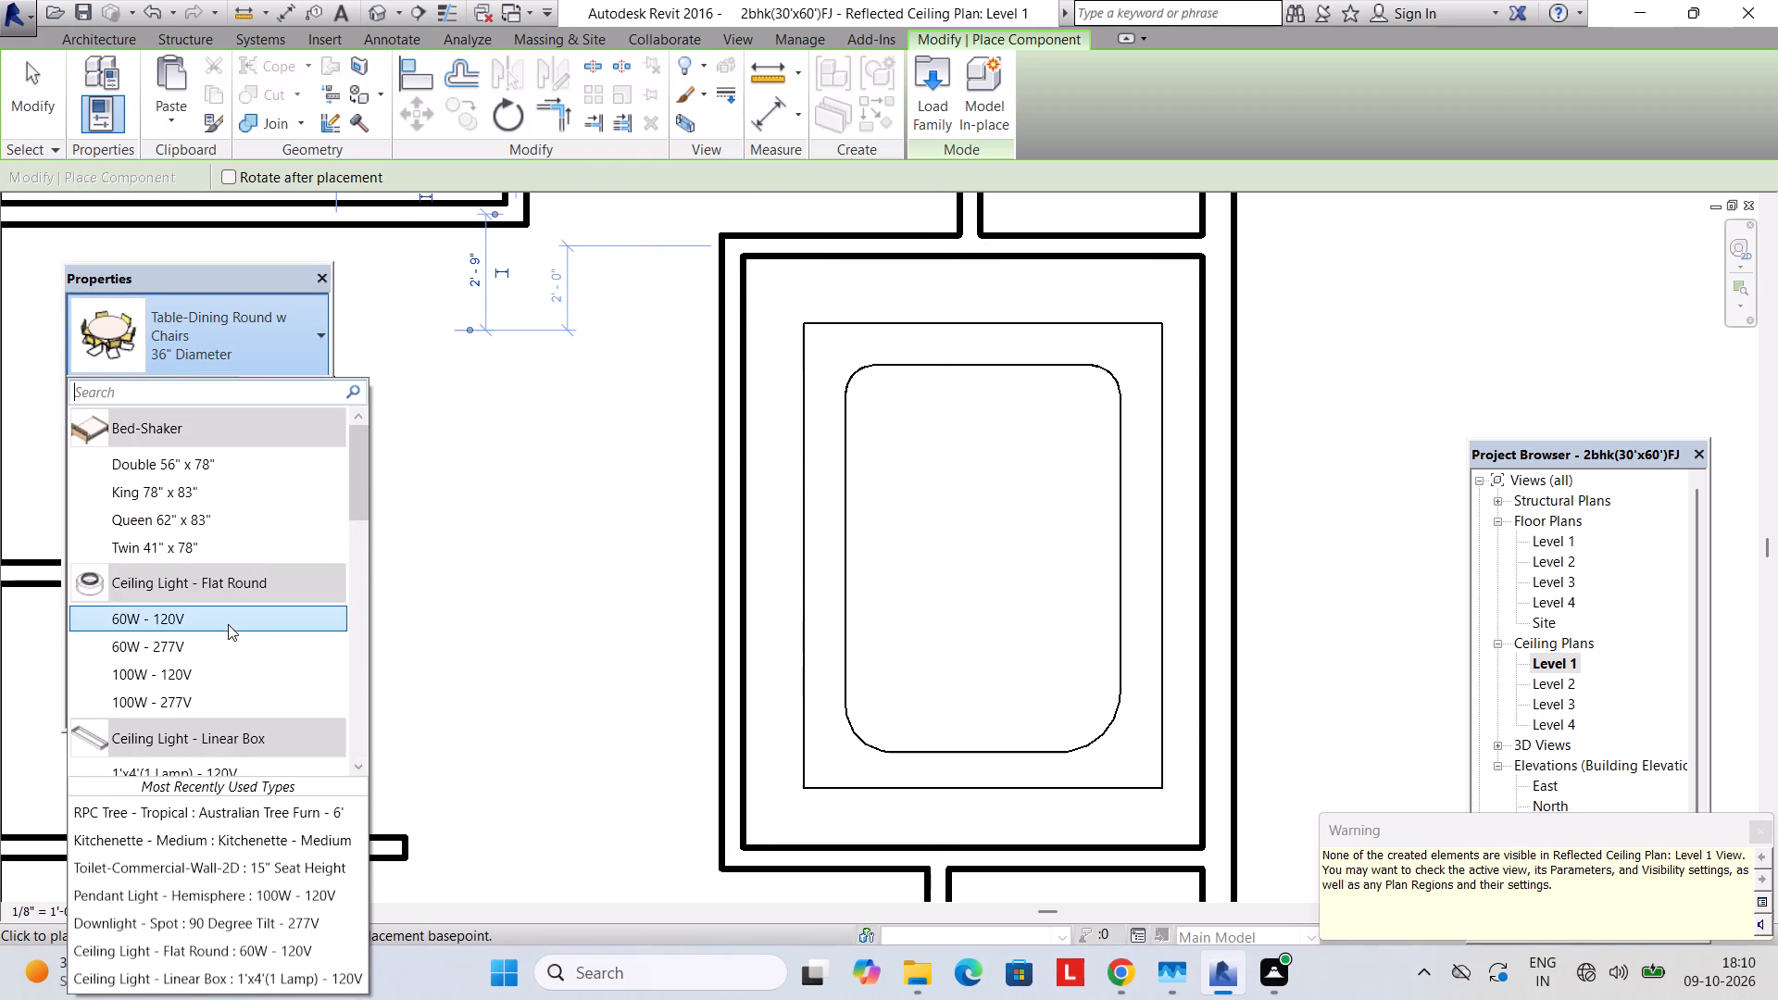
double_click(227, 643)
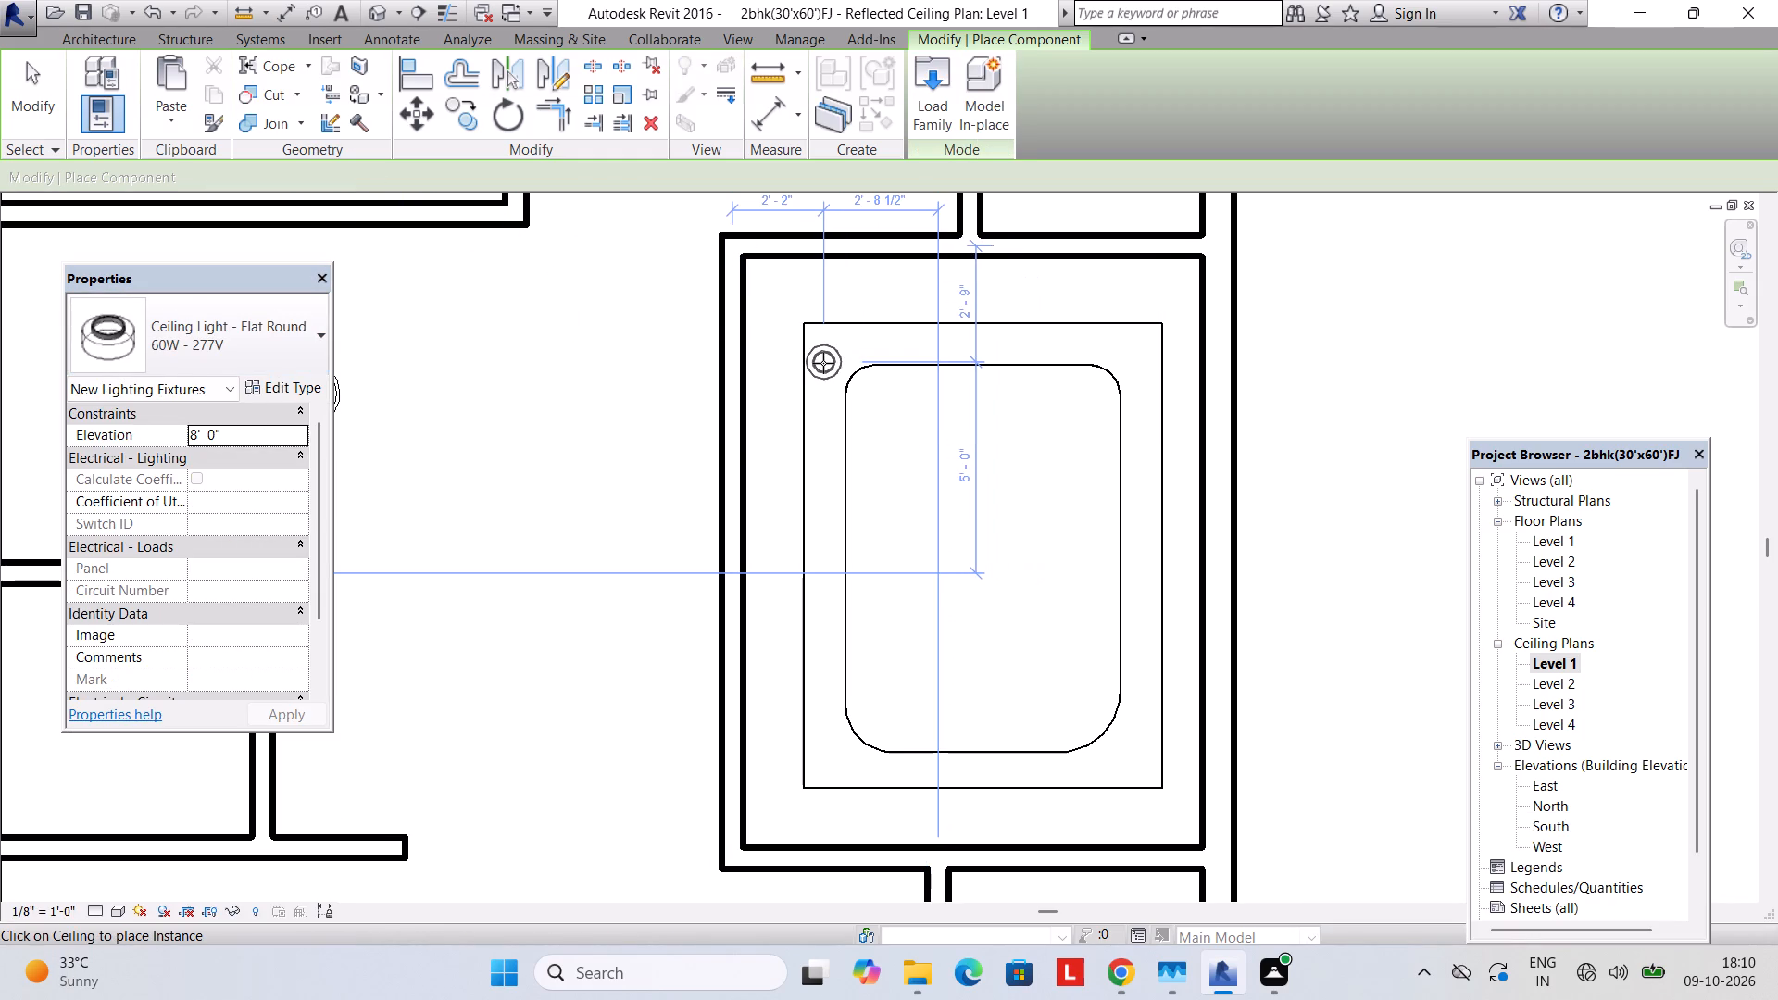
left_click(829, 363)
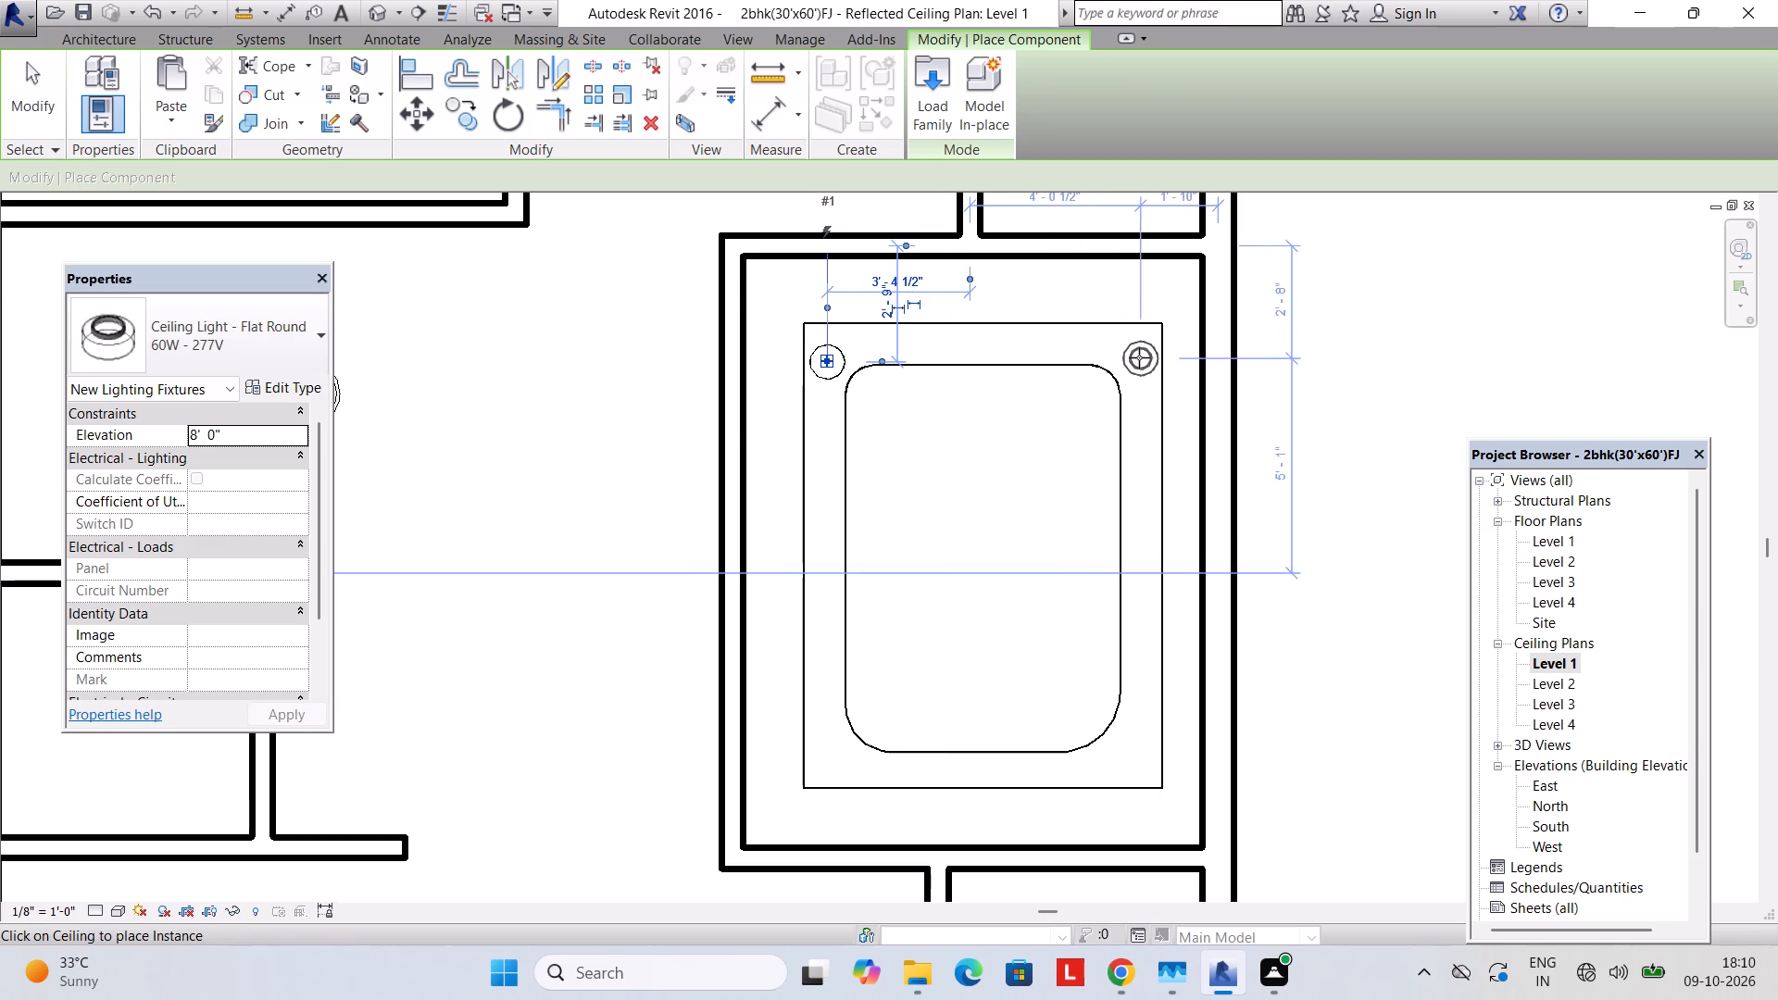
left_click(1138, 353)
left_click(1145, 538)
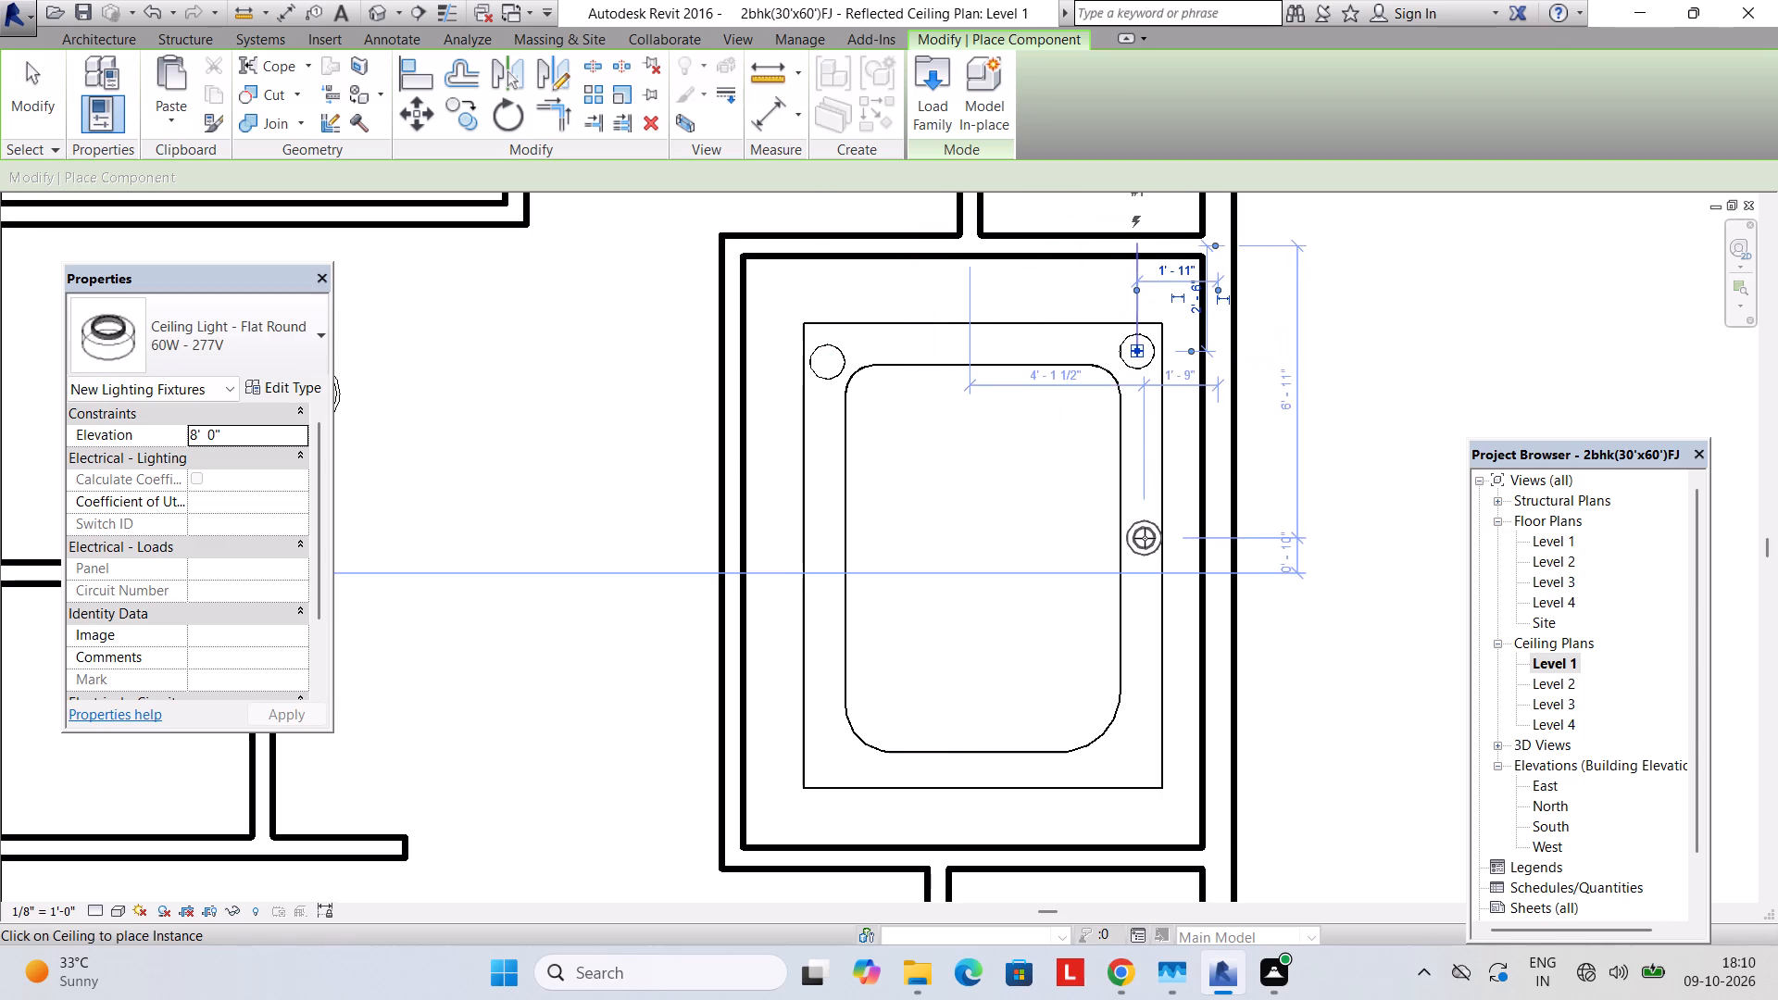
left_click(827, 563)
left_click(828, 756)
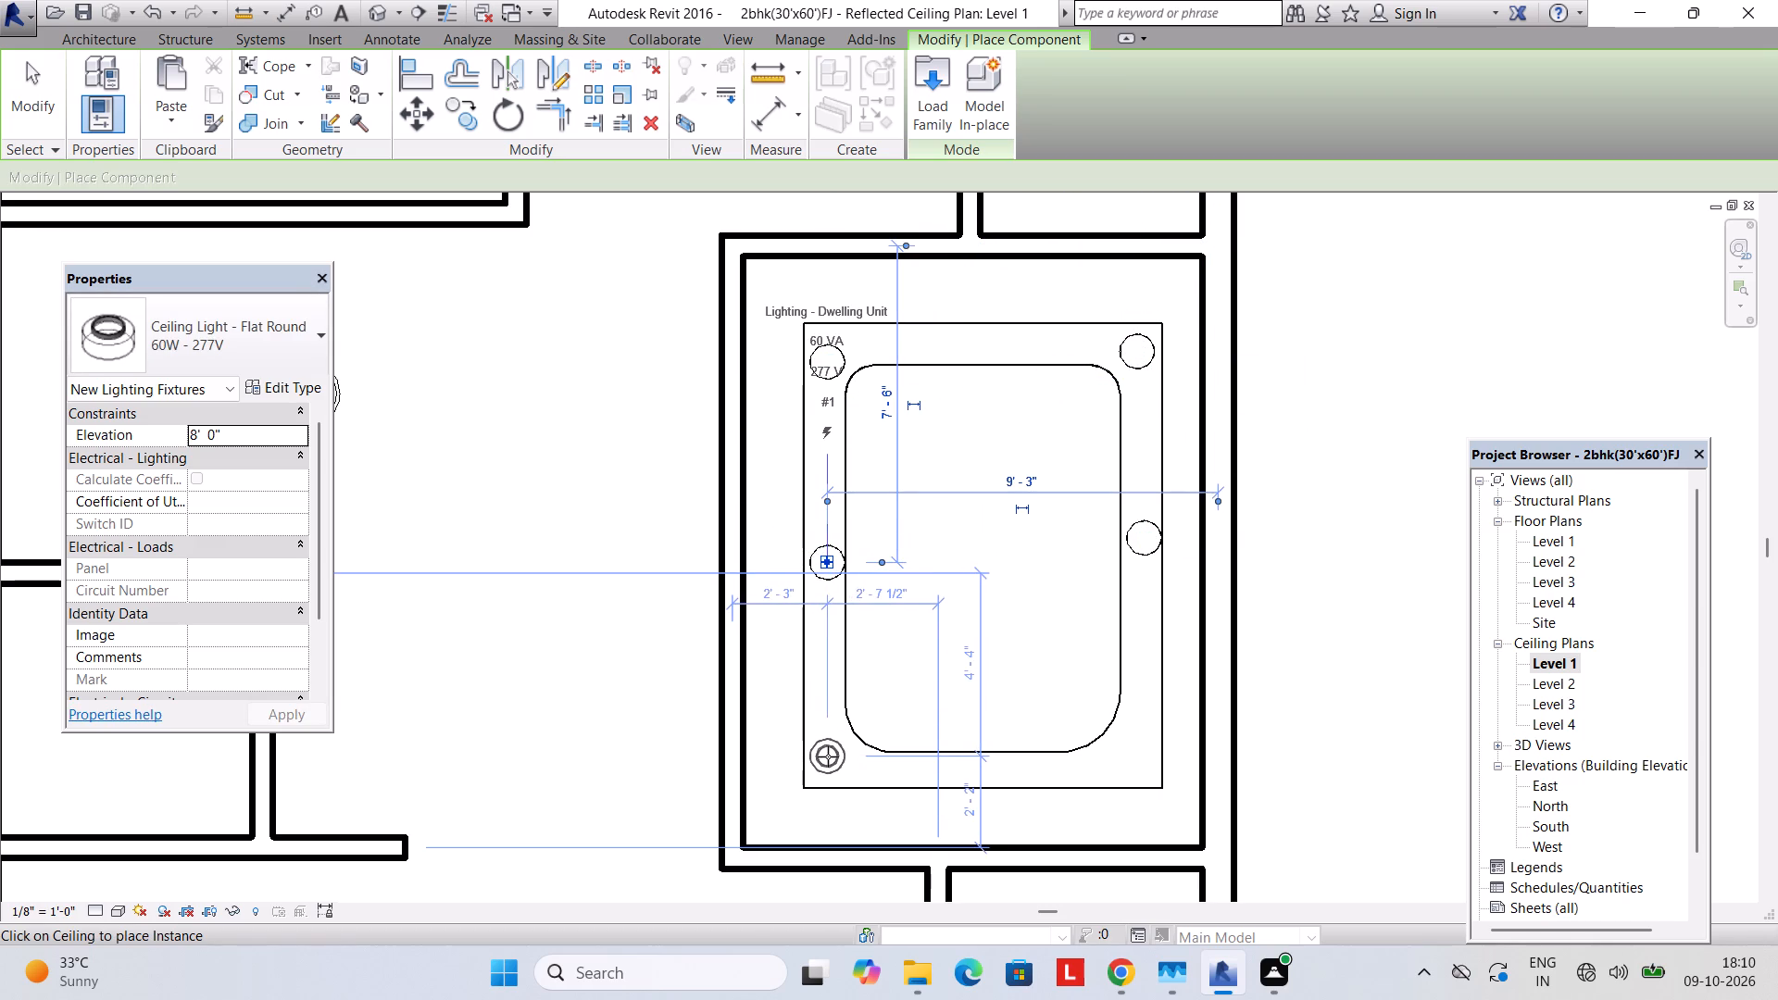
left_click(1136, 756)
key("Escape")
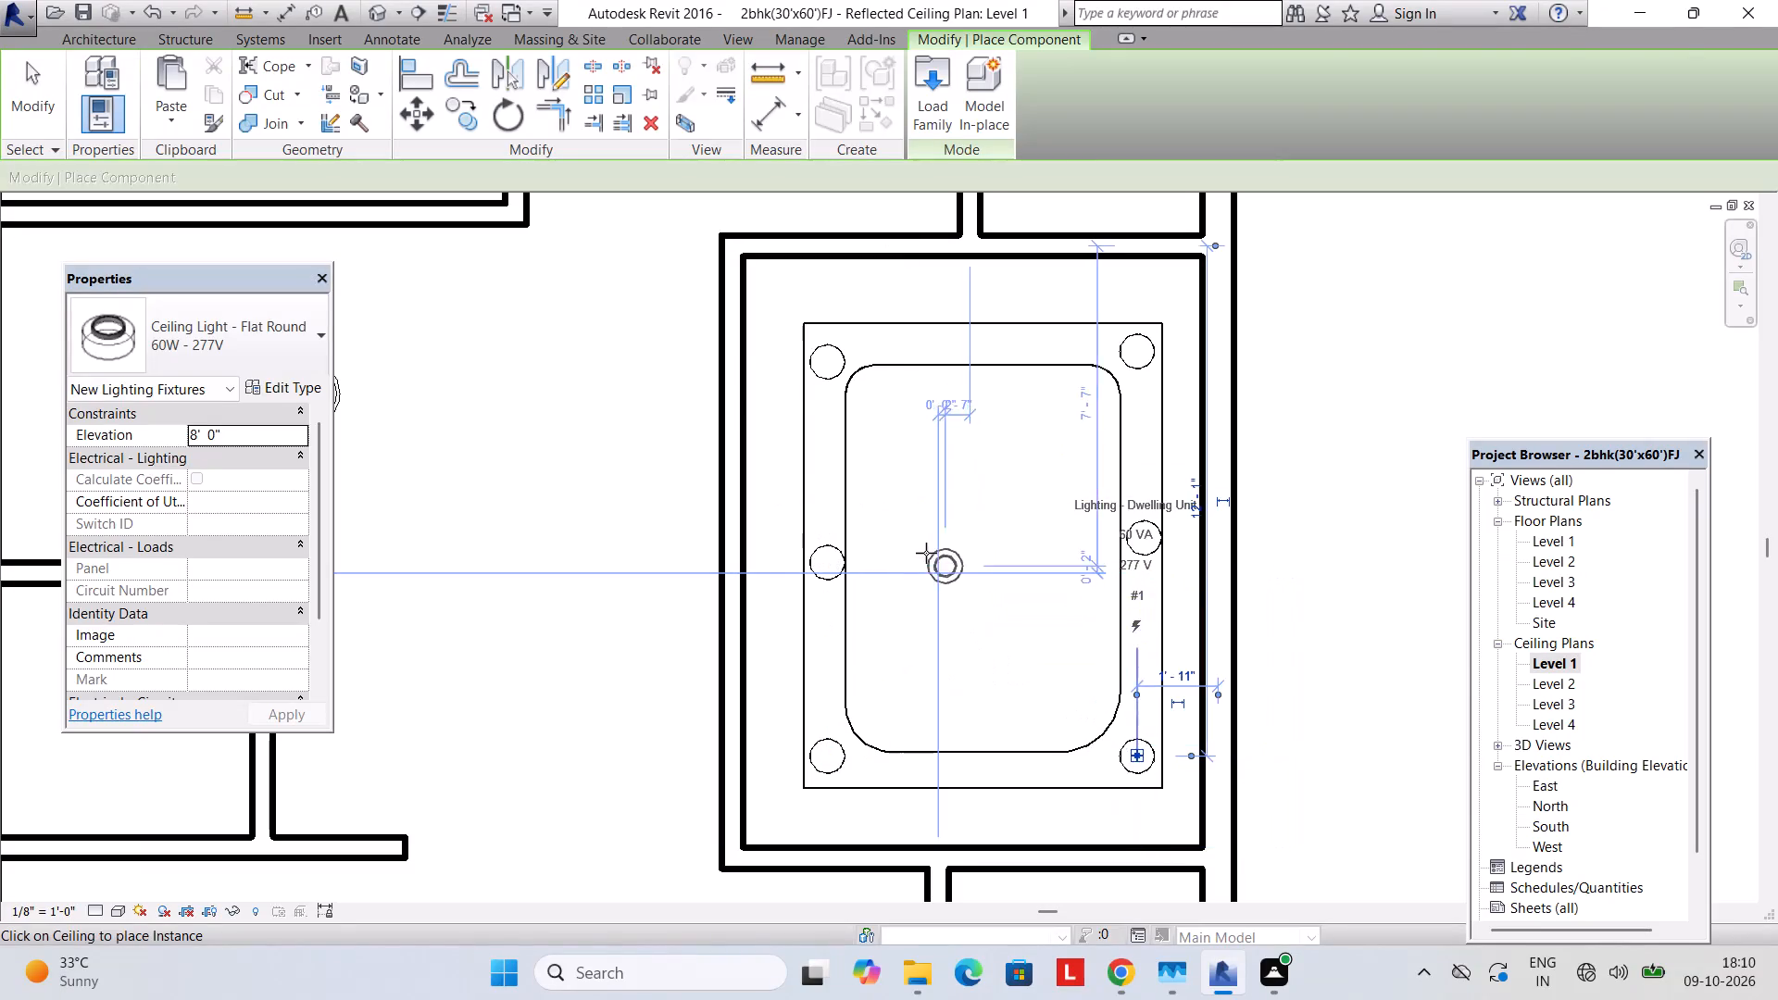
key("Escape")
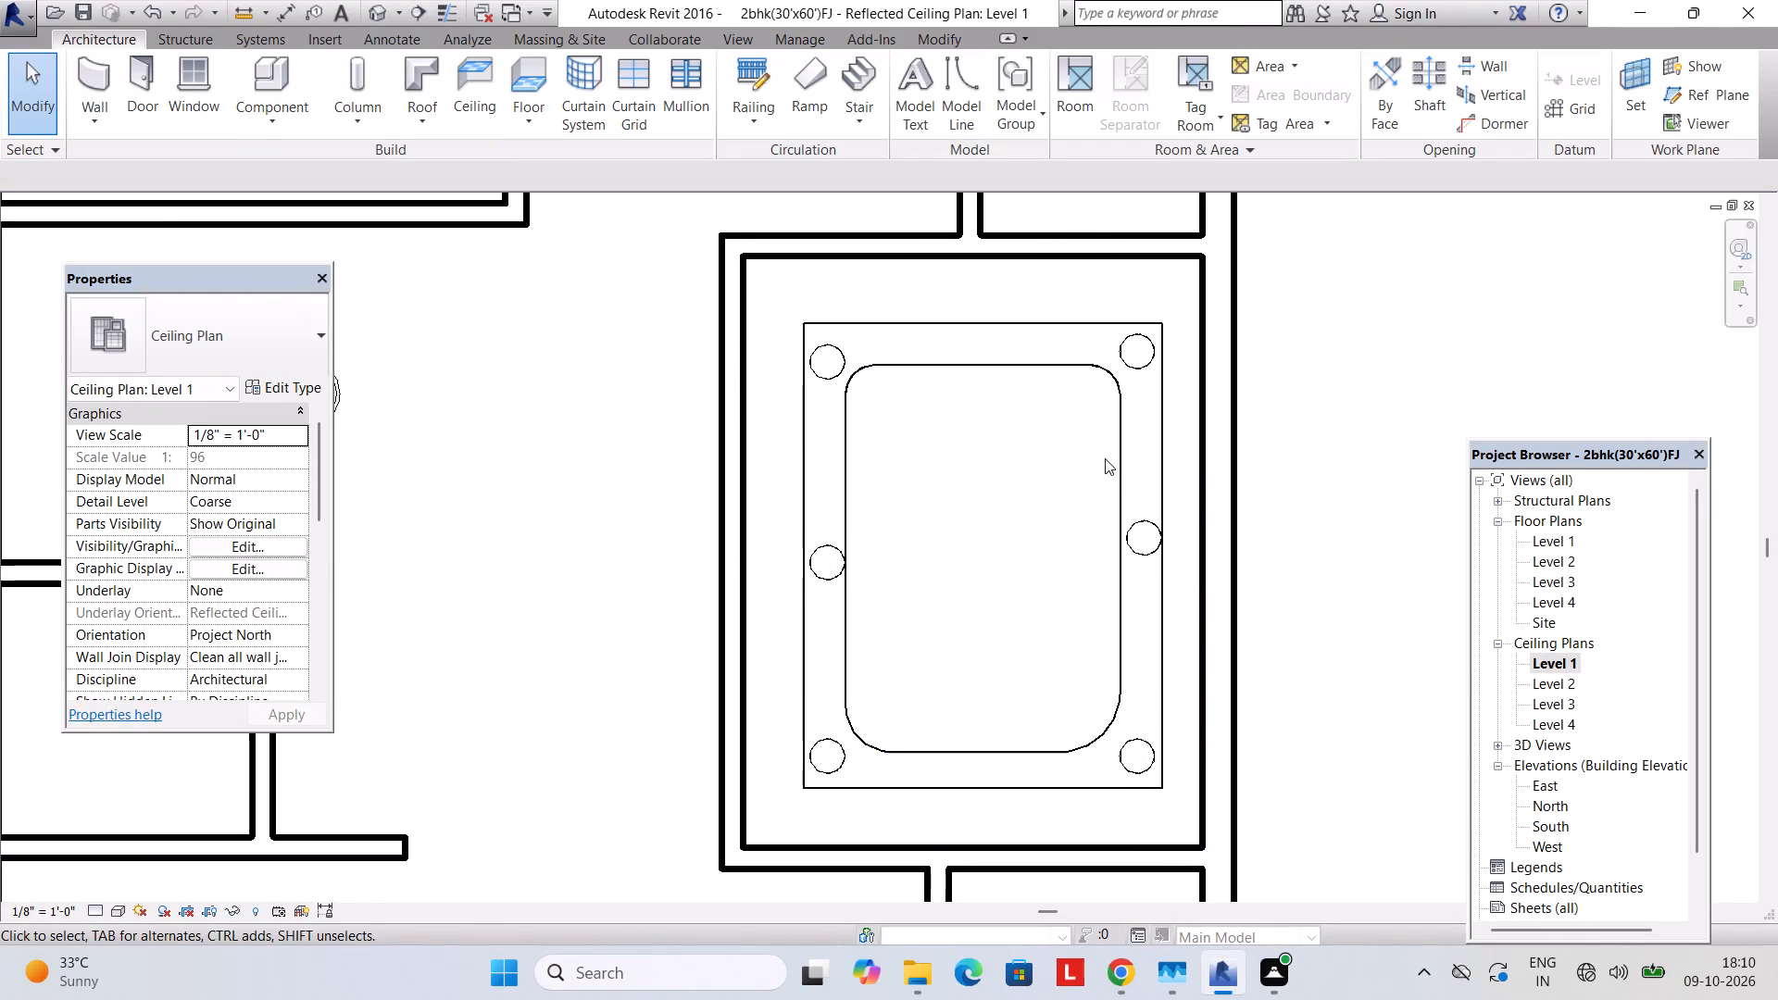
middle_click_drag(1104, 458, 1074, 427)
key("Escape")
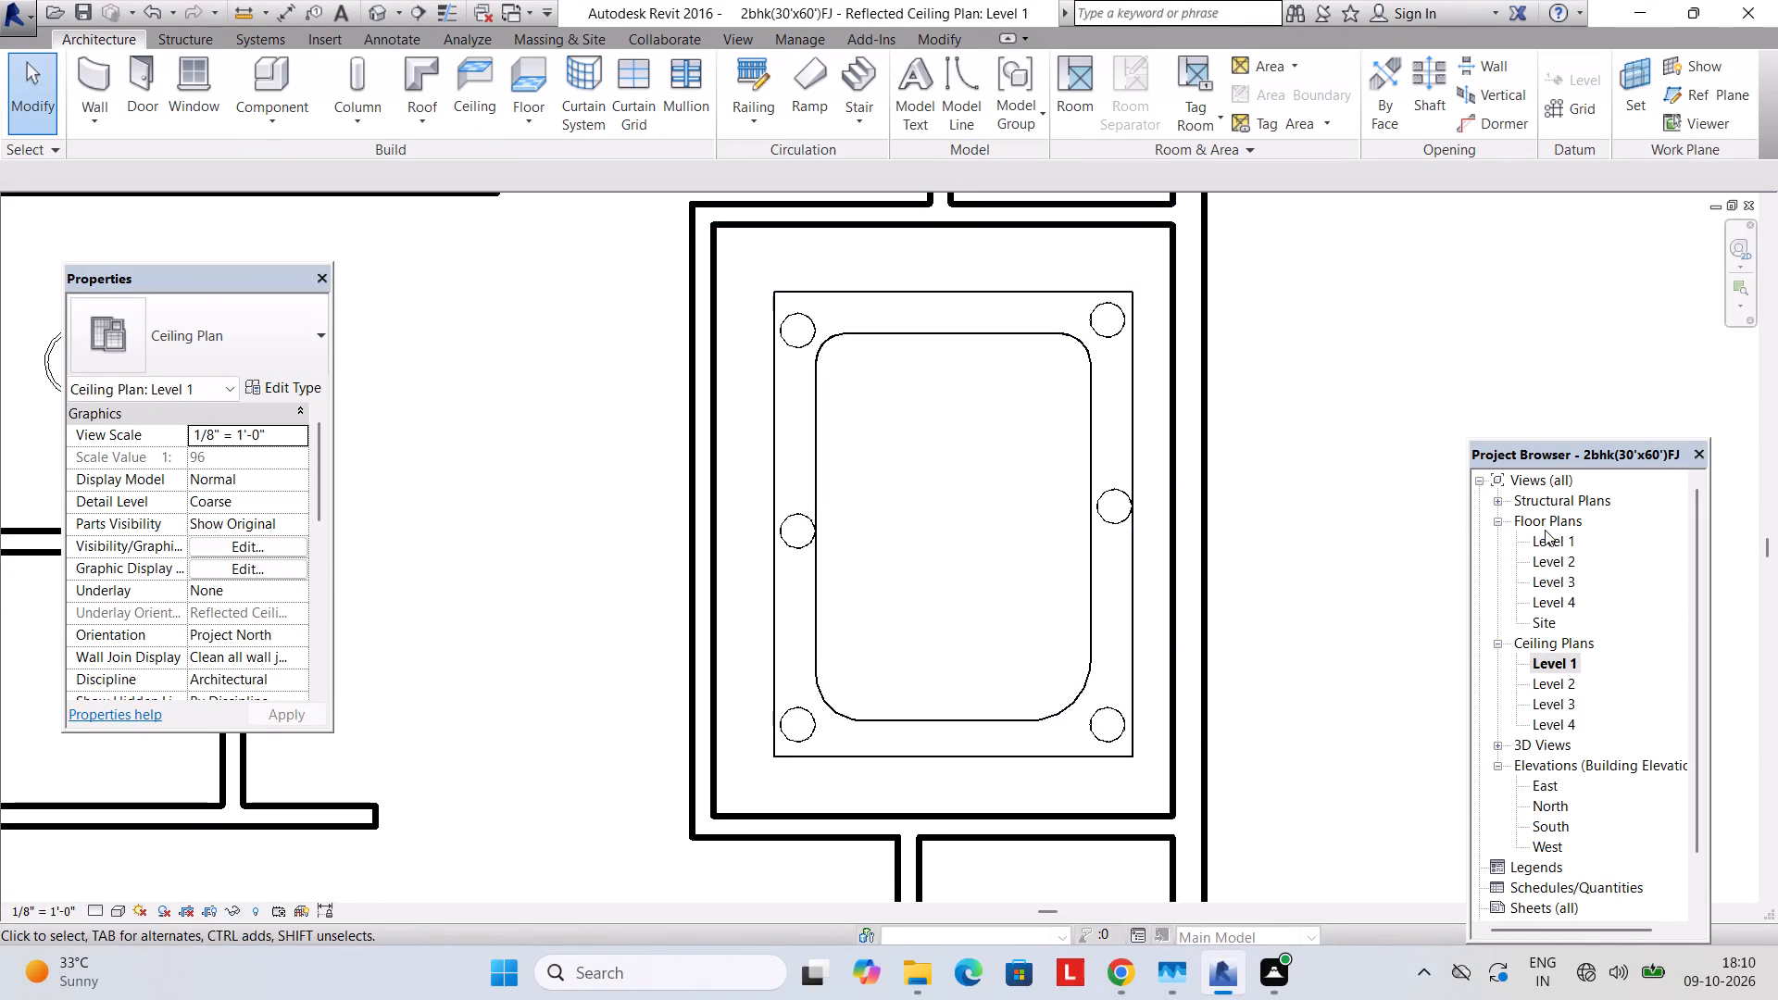
Open the default 3D view and inspect the properties of the Level 1 side wall.
left_click(745, 44)
left_click(661, 115)
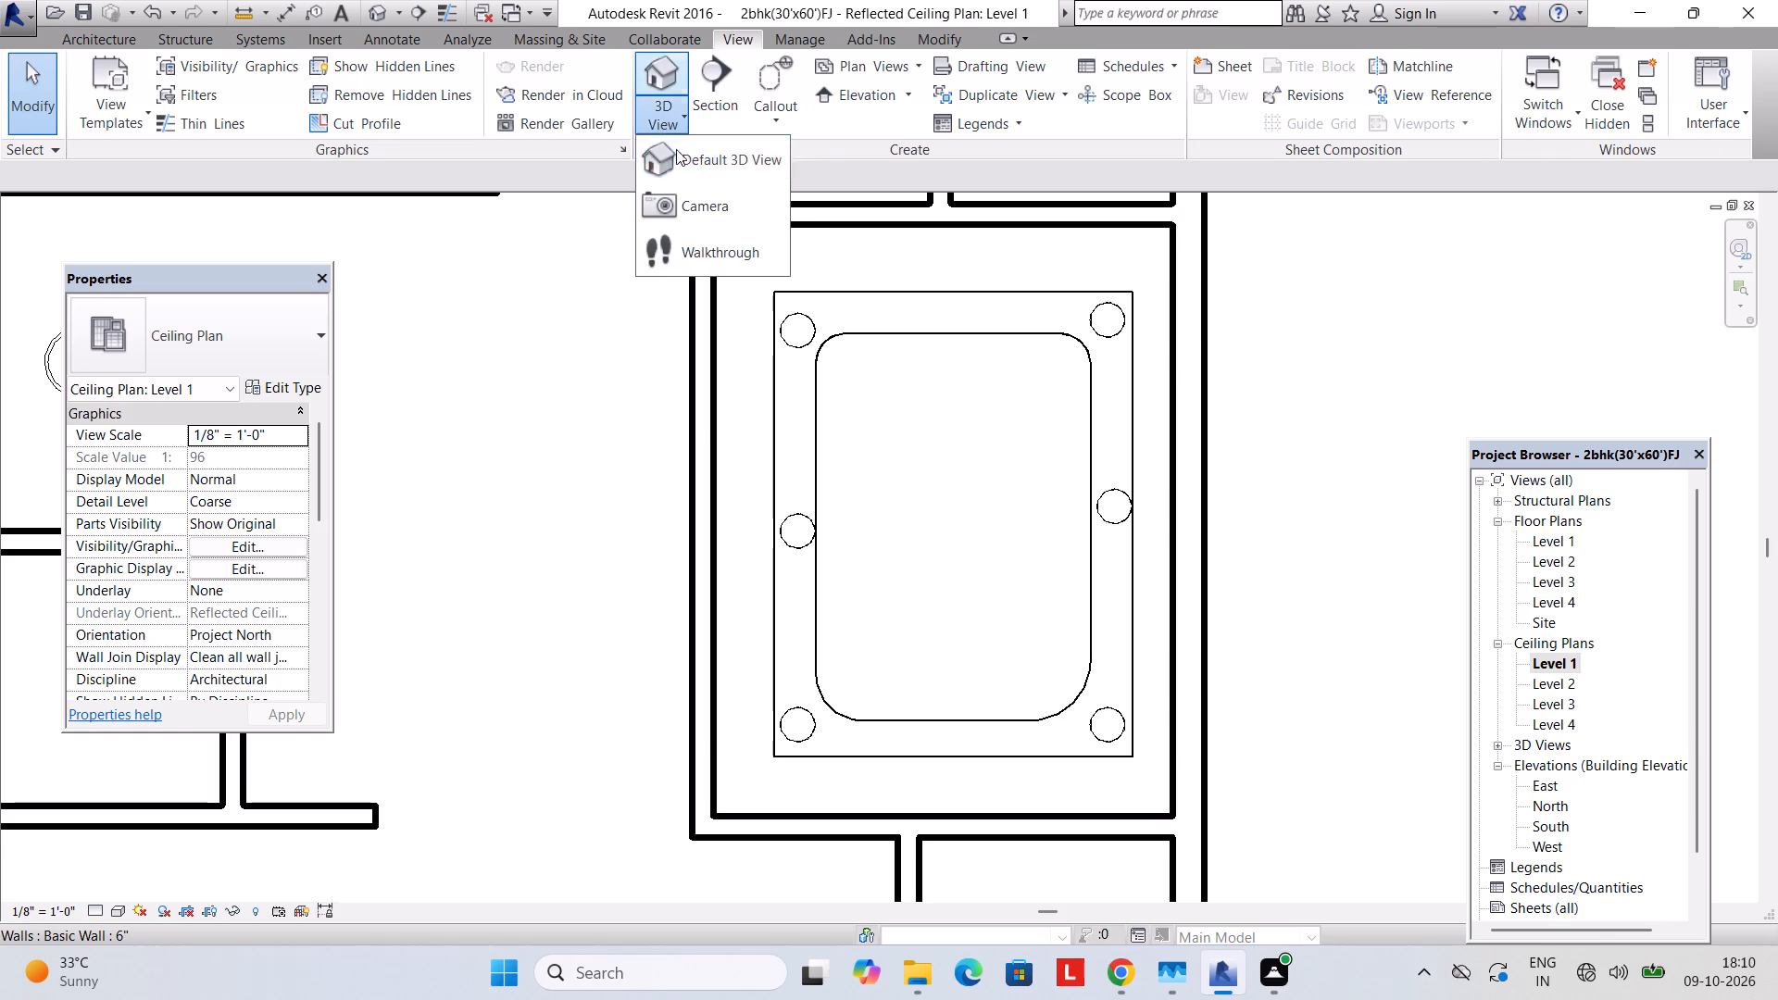
left_click(677, 151)
middle_click_drag(966, 457, 545, 294, "shift")
middle_click_drag(879, 384, 789, 431)
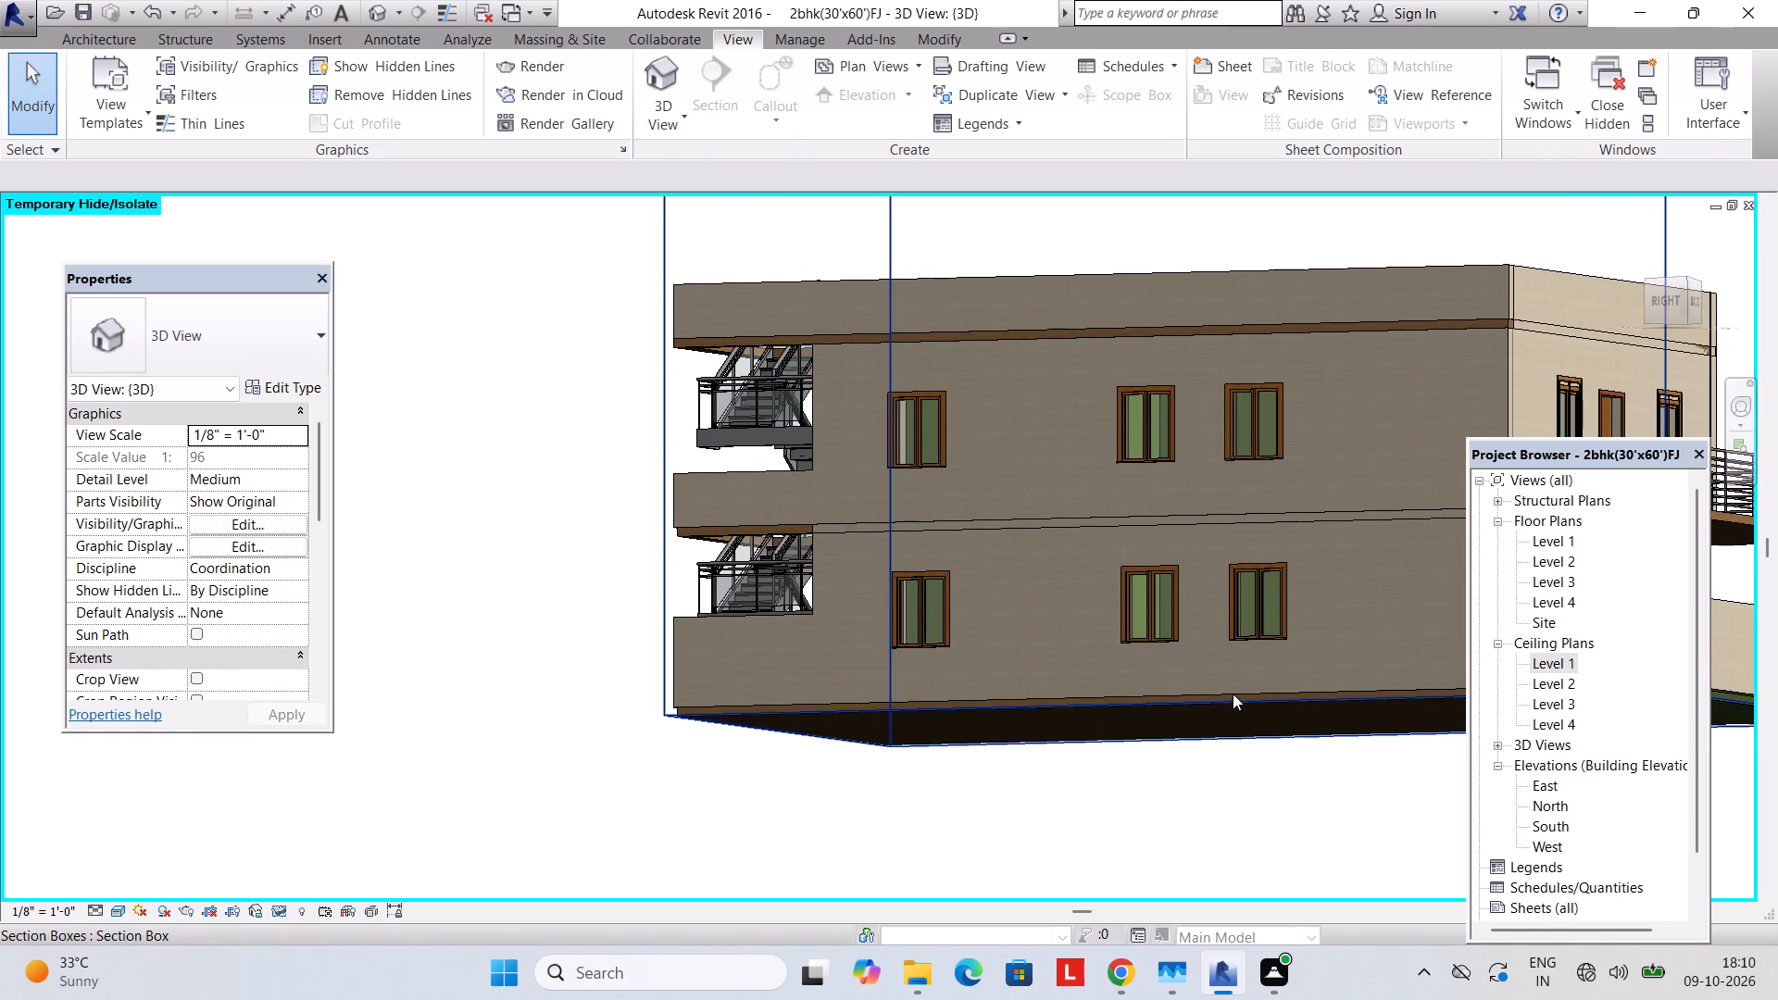
left_click(1260, 514)
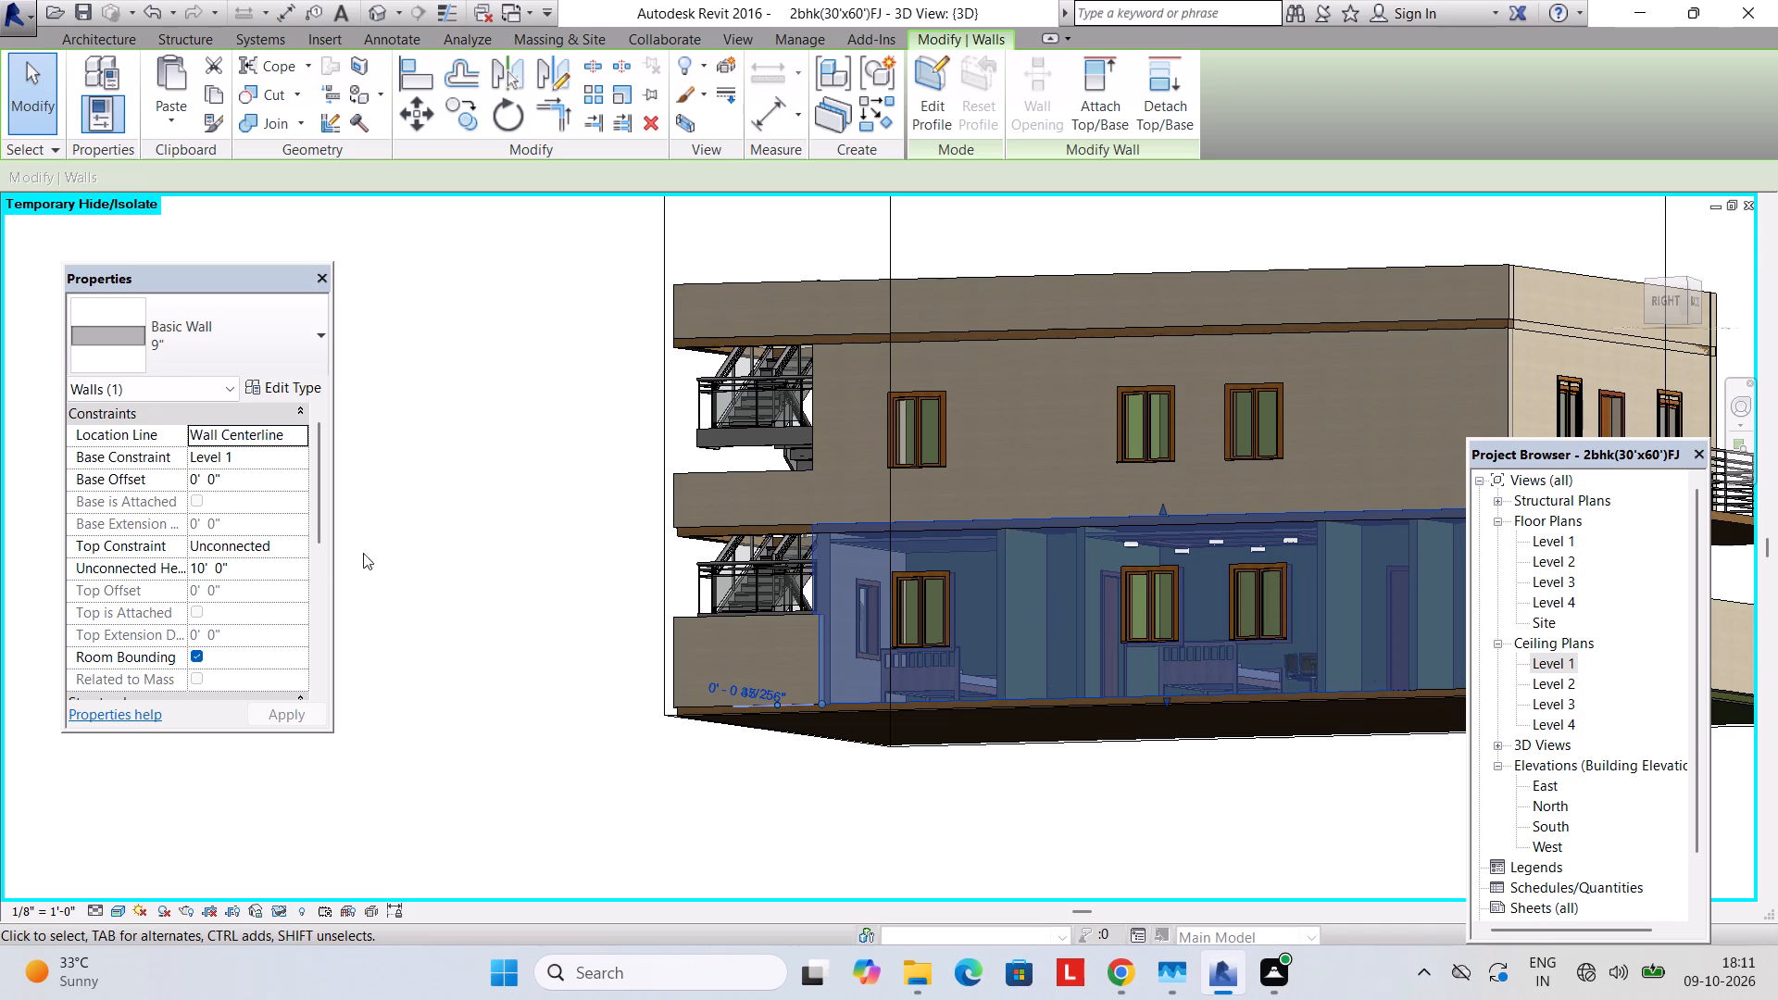
key("Escape")
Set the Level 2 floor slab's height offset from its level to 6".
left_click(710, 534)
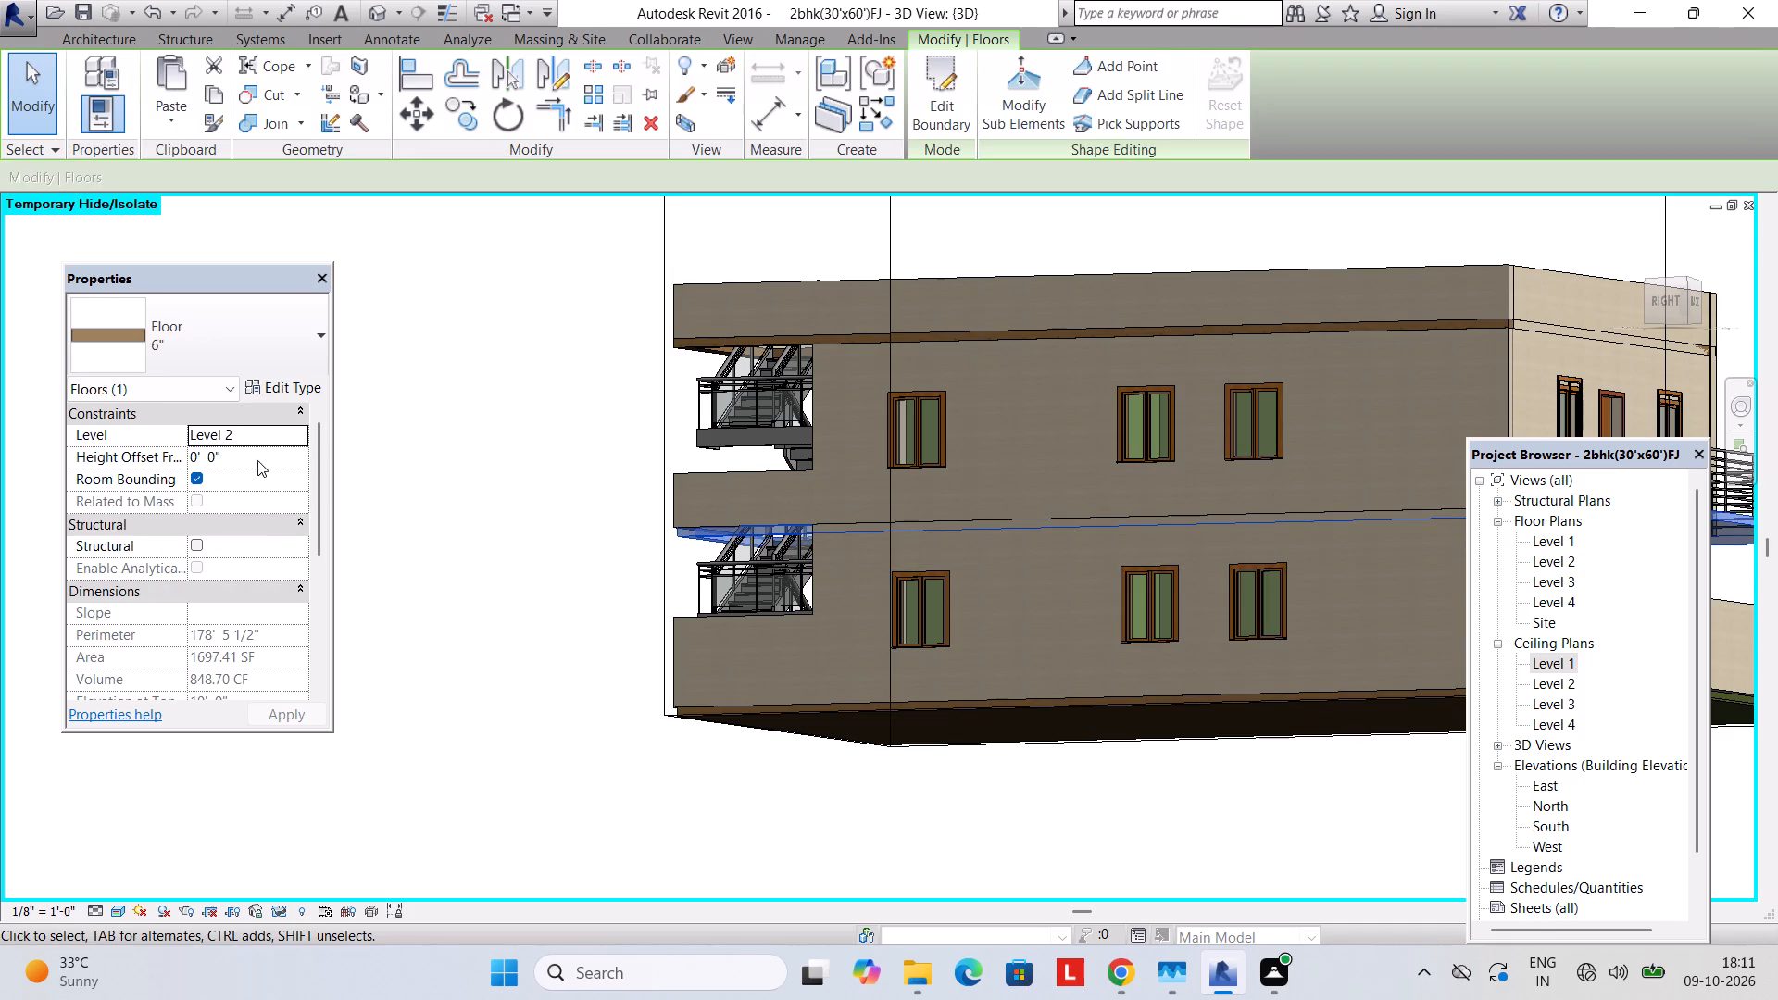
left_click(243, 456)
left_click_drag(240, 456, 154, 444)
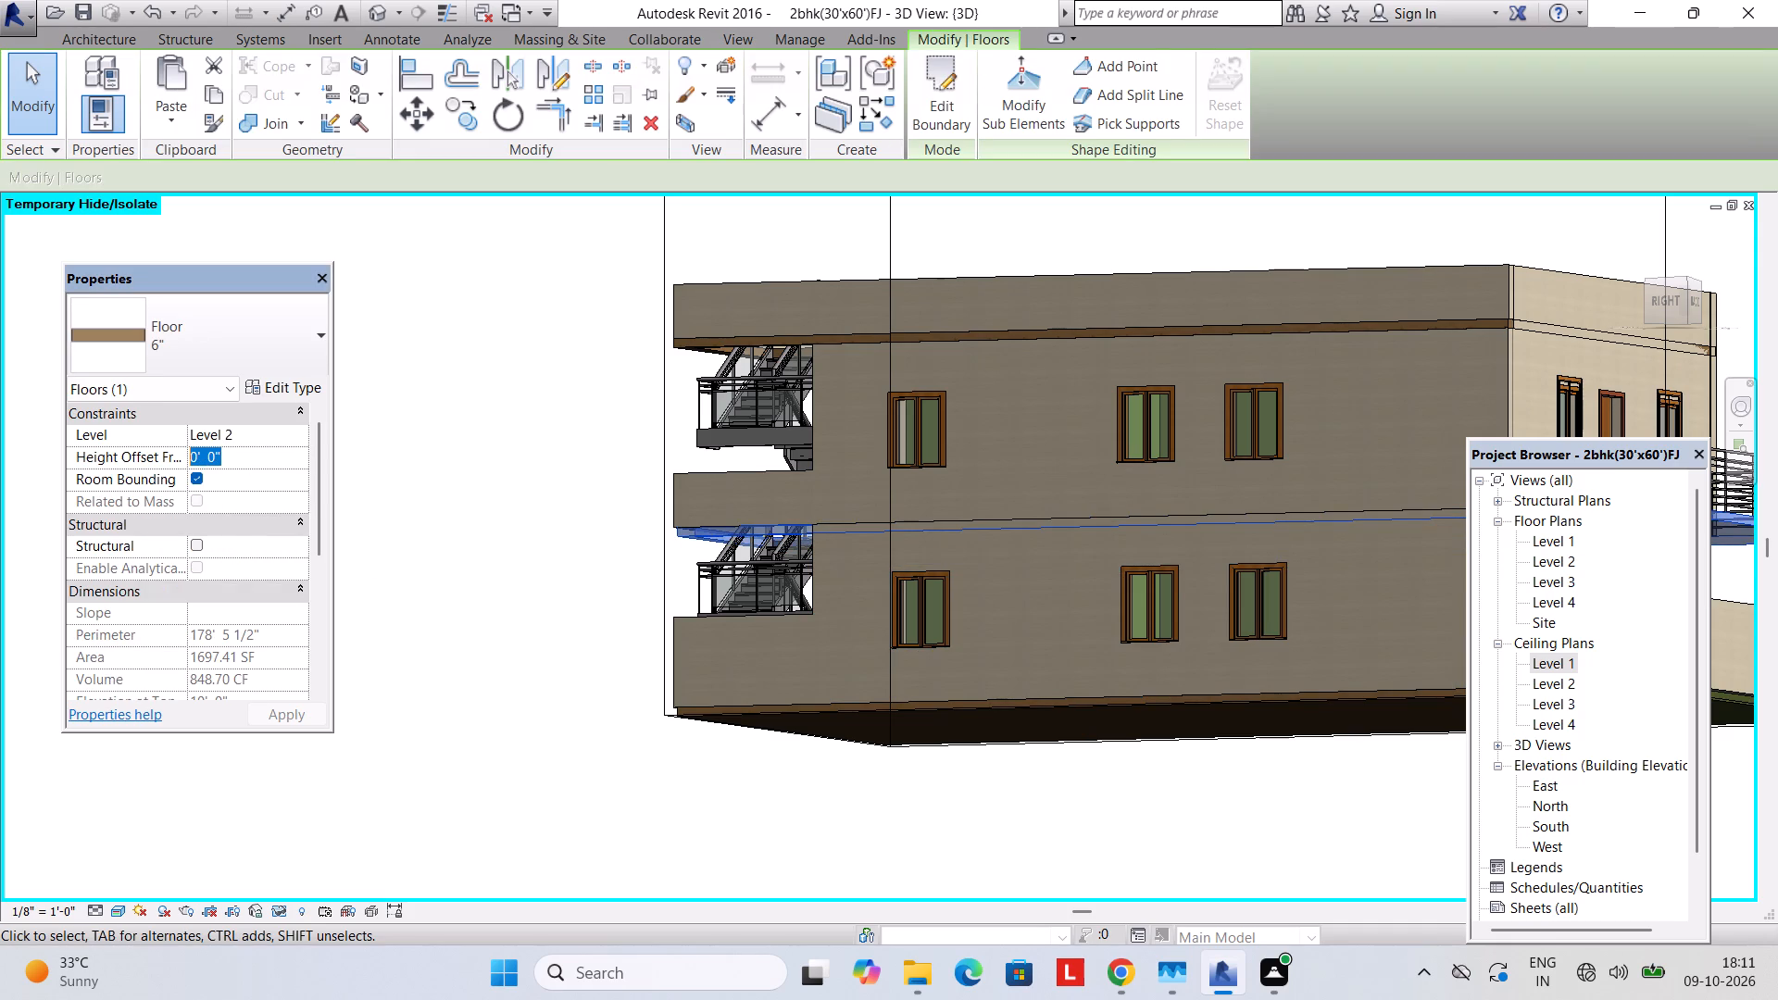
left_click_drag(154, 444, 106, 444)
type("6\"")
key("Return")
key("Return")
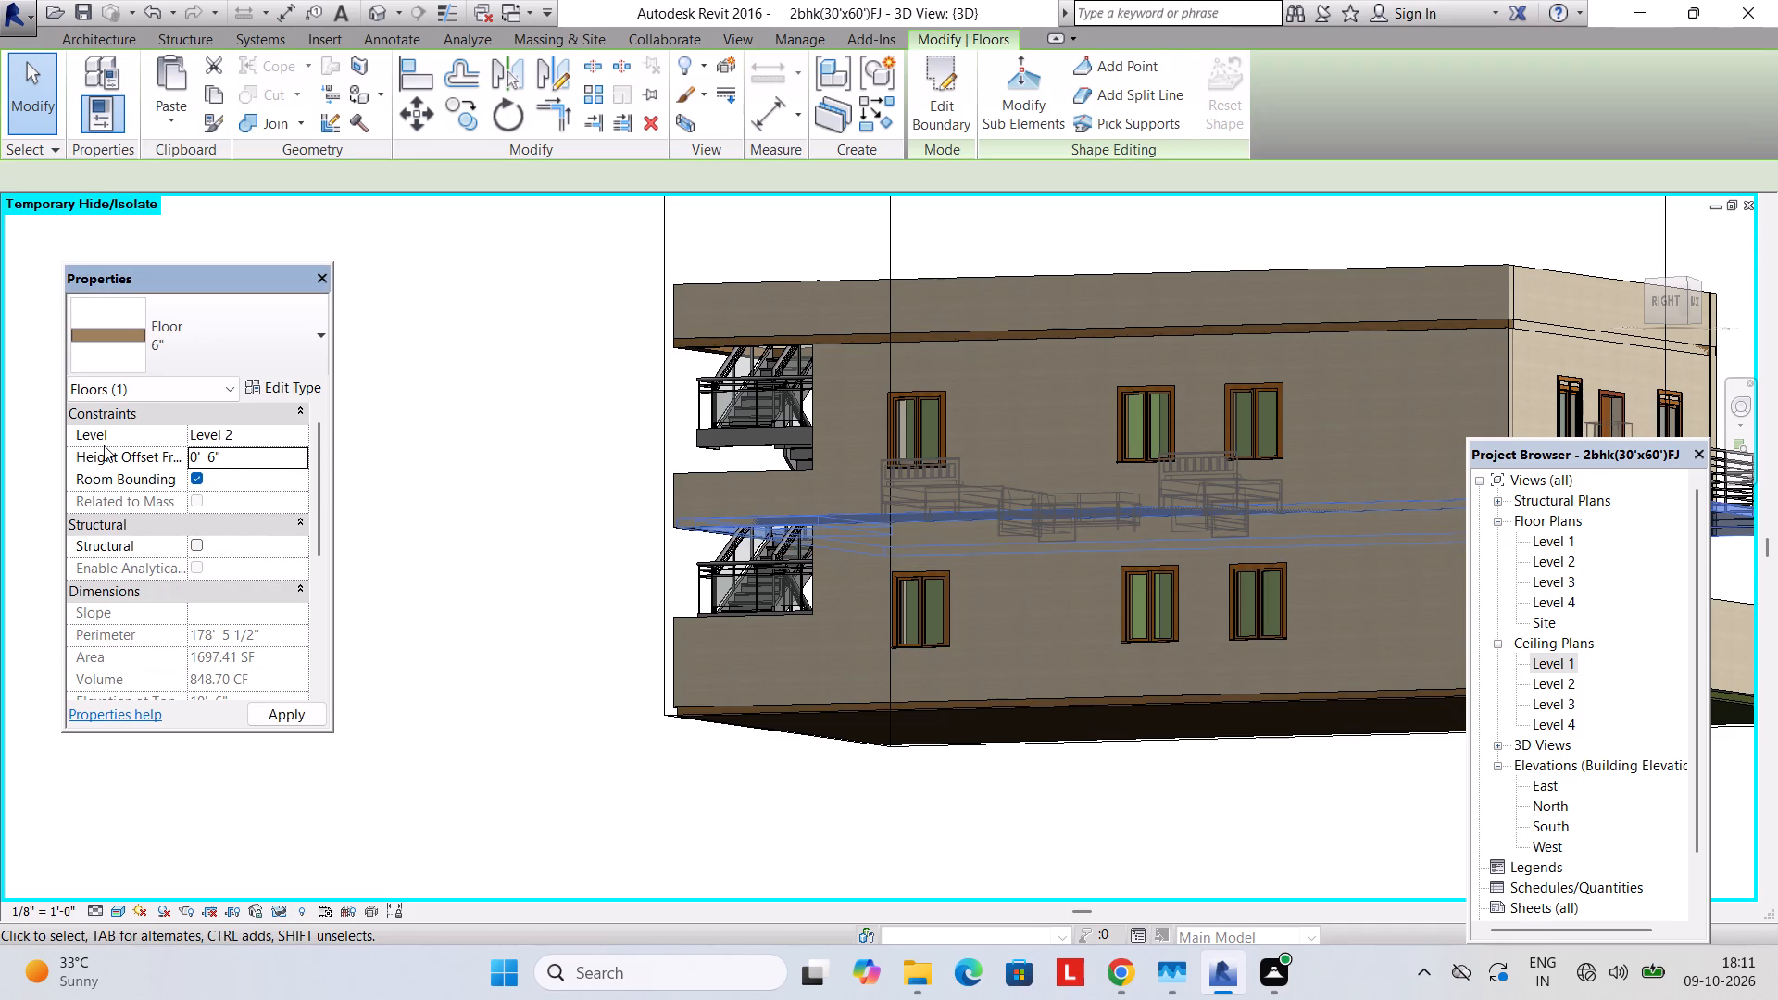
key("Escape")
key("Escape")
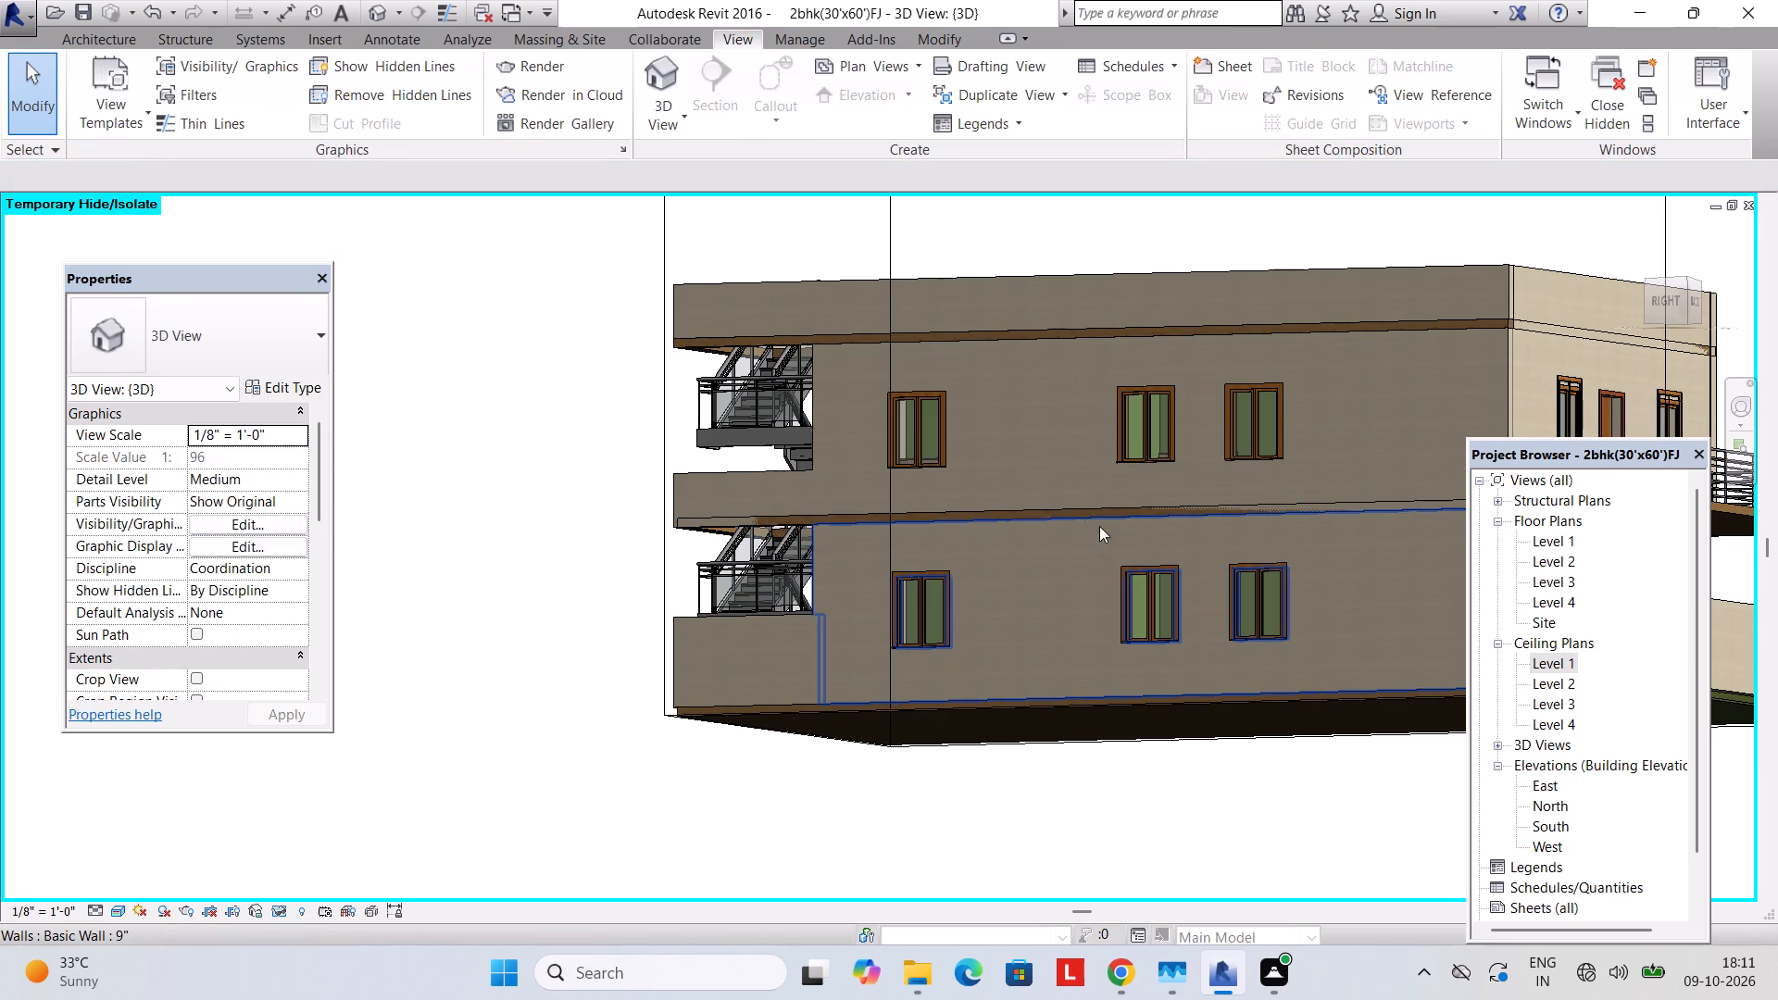
Open the East elevation with the Level 1 and Level 2 heads in view.
middle_click_drag(1115, 522, 1125, 580, "shift")
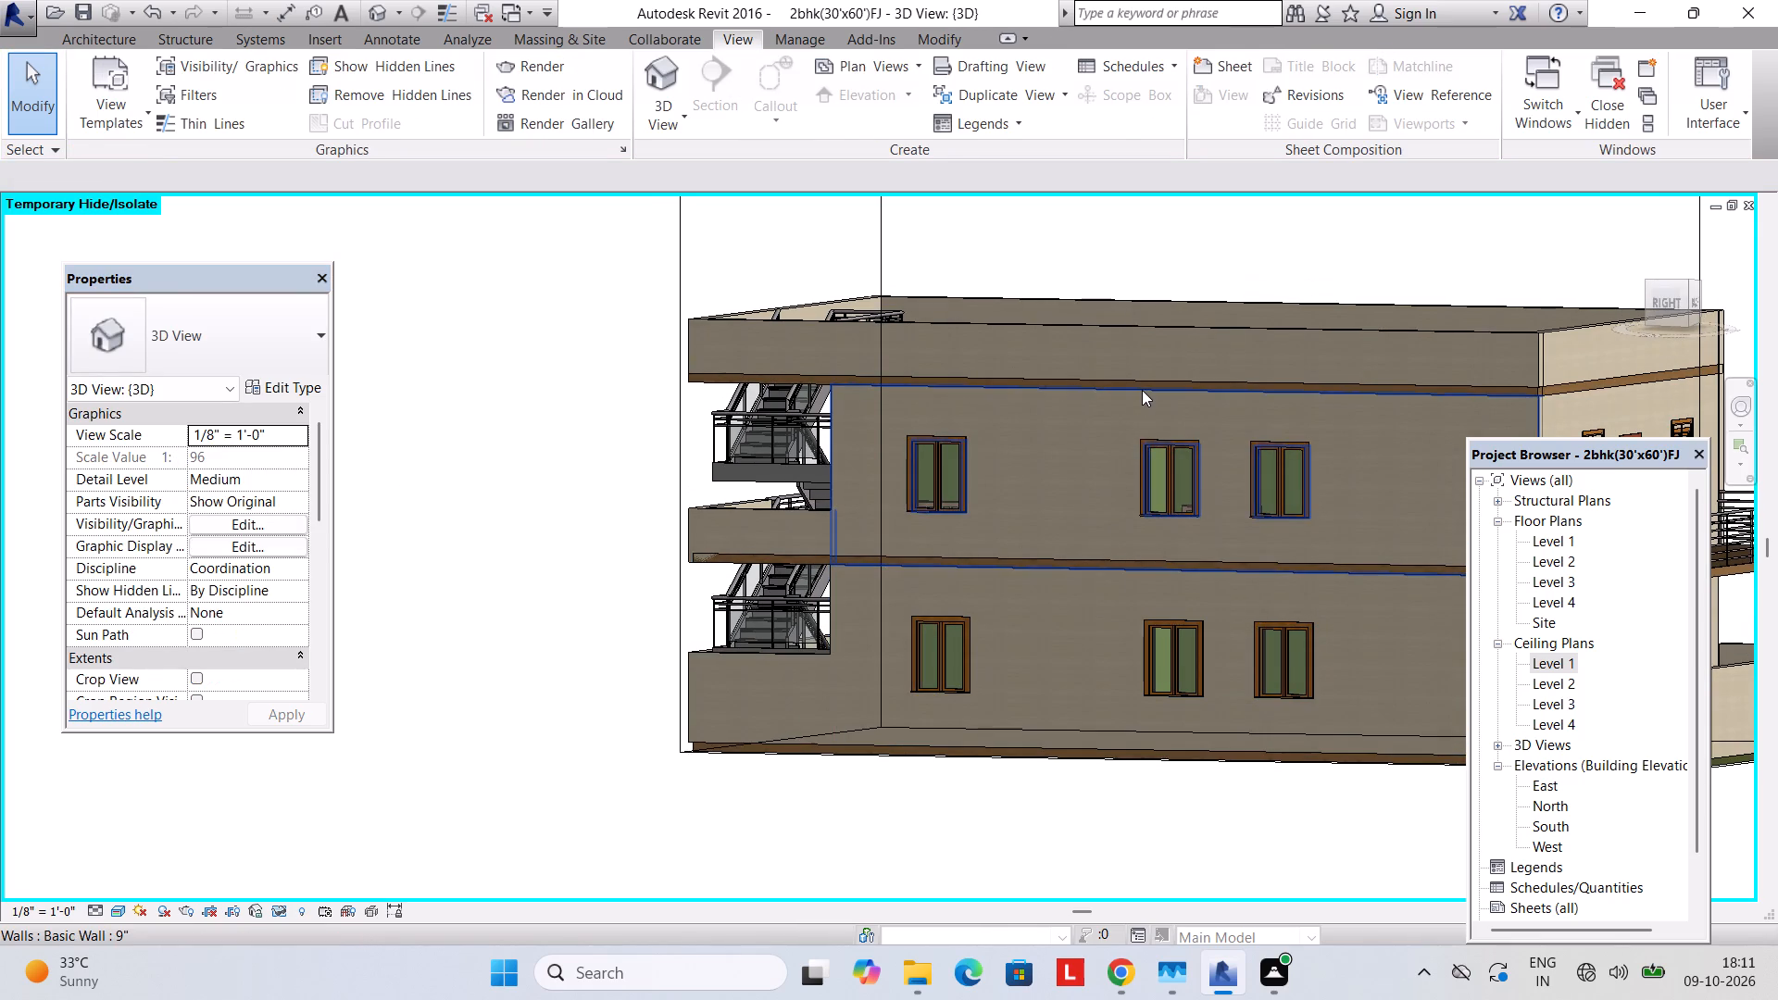
left_click(1142, 390)
key("Escape")
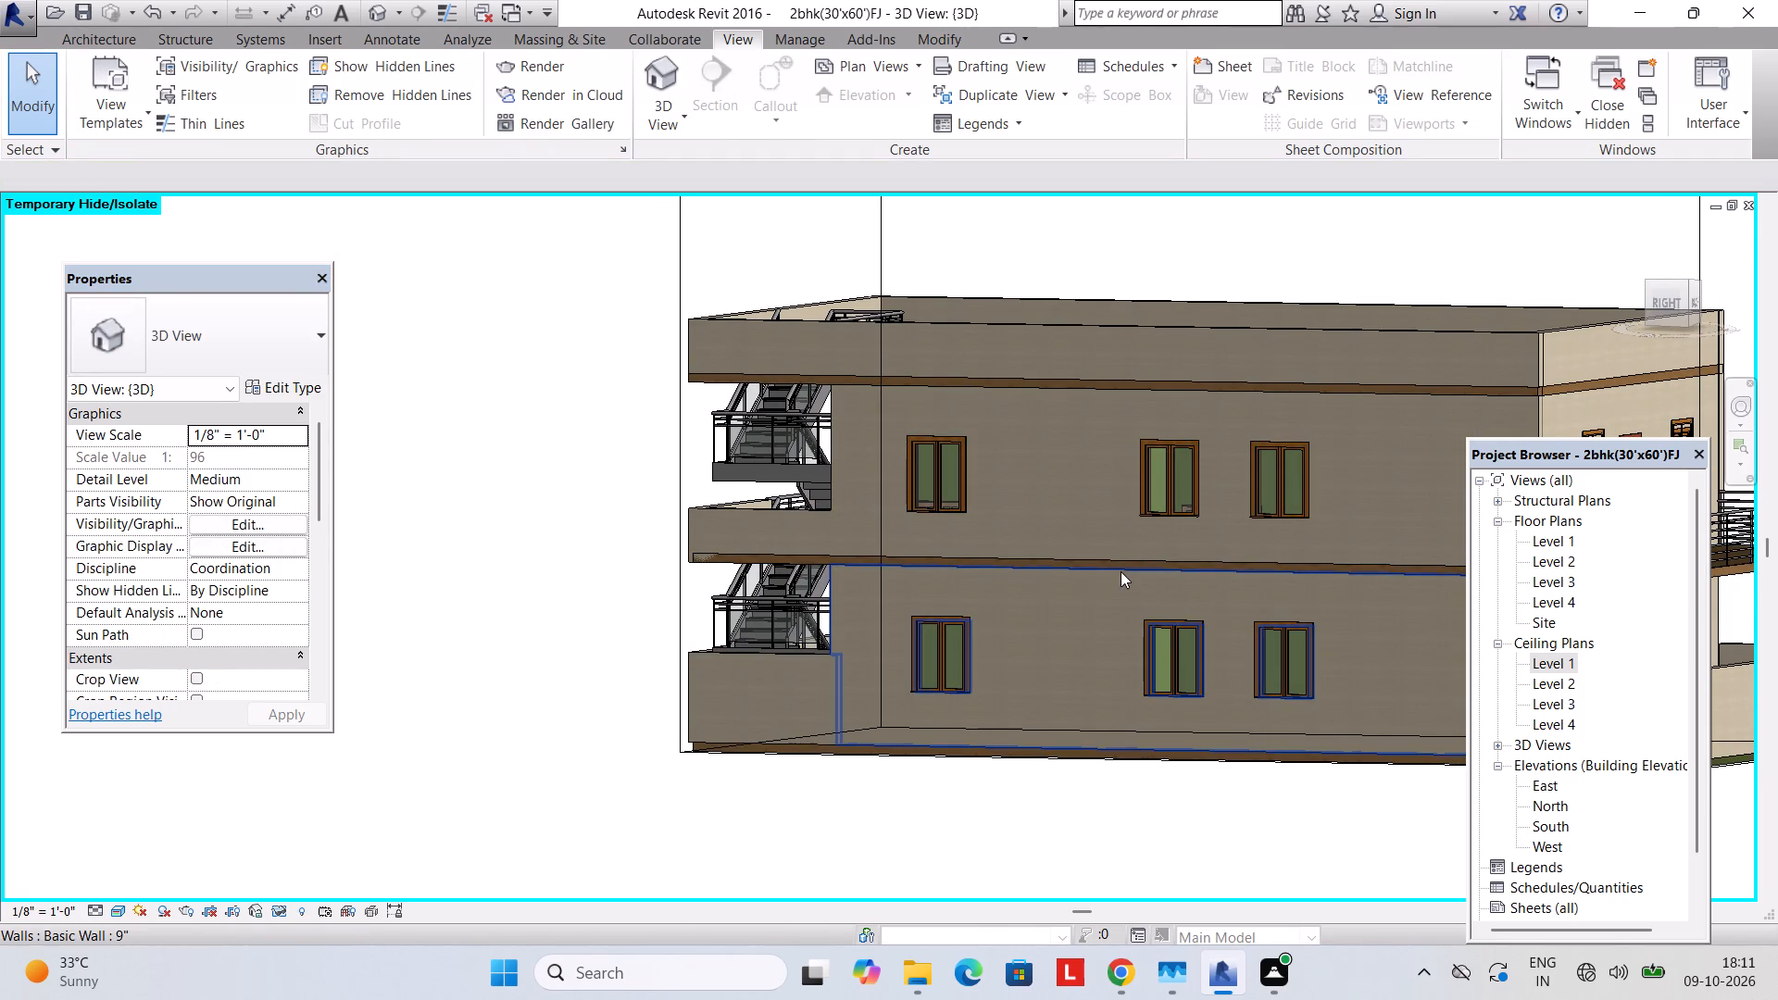
double_click(1548, 786)
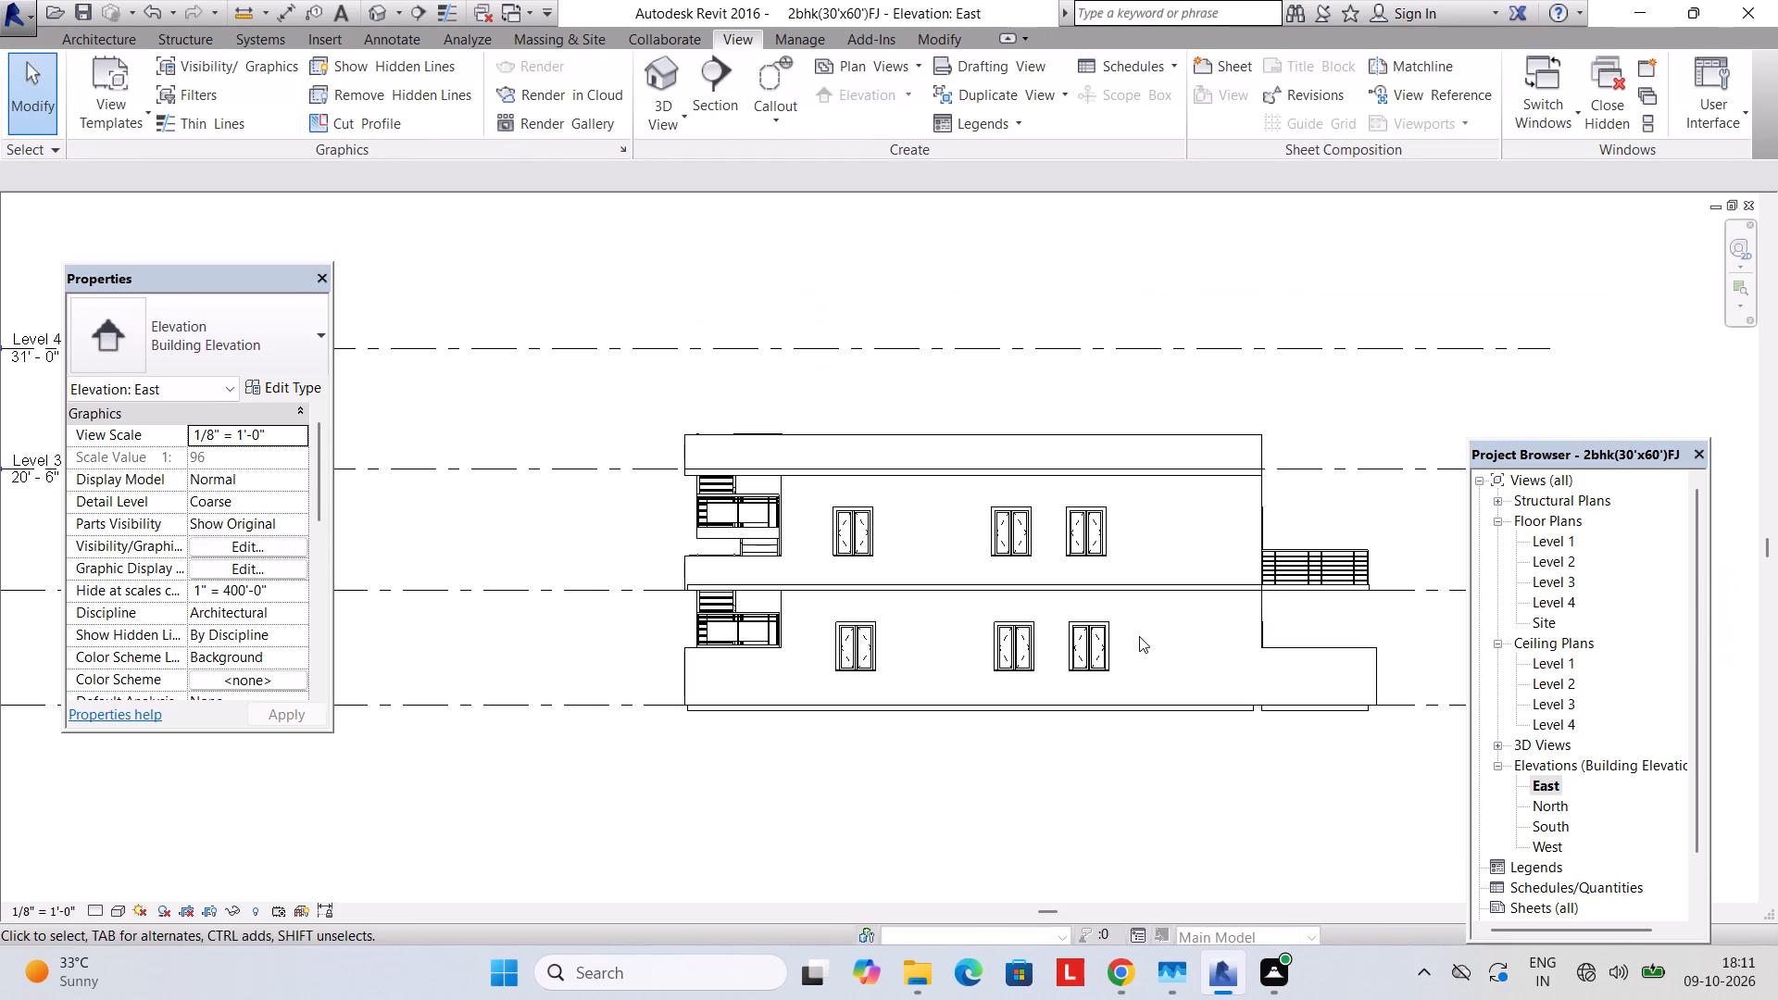
scroll(1136, 632, "down", 1)
middle_click_drag(1136, 632, 987, 627)
scroll(1257, 631, "up", 2)
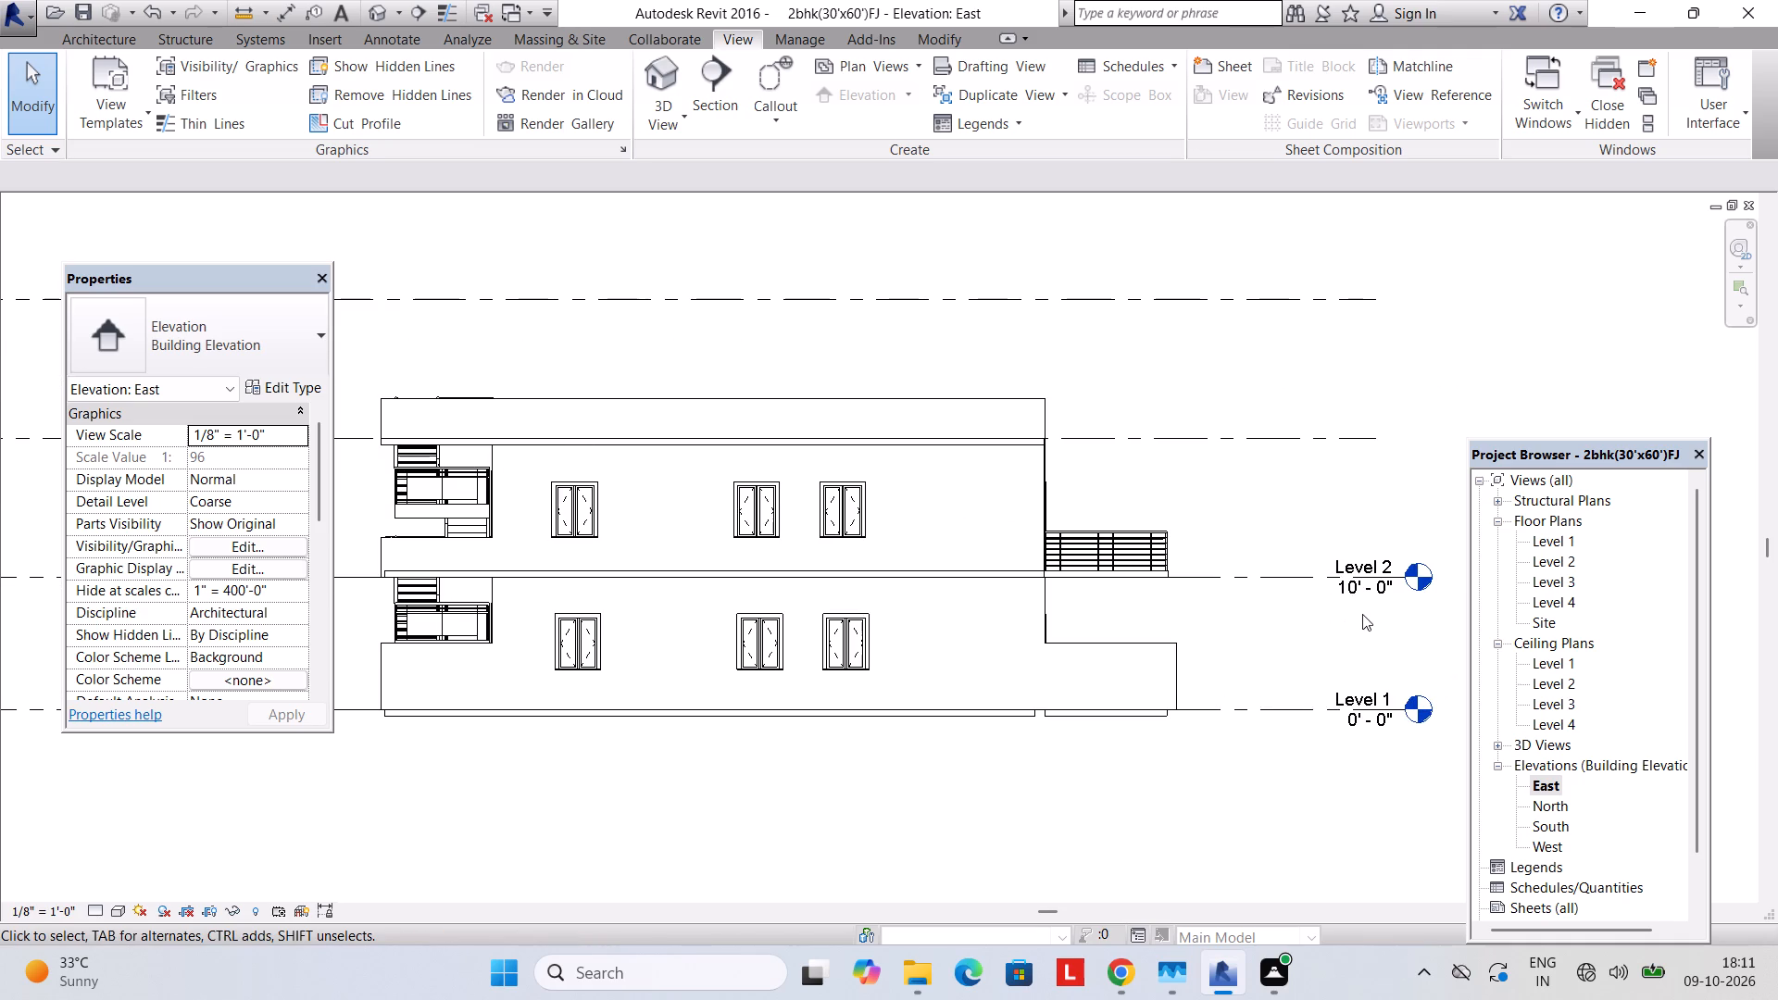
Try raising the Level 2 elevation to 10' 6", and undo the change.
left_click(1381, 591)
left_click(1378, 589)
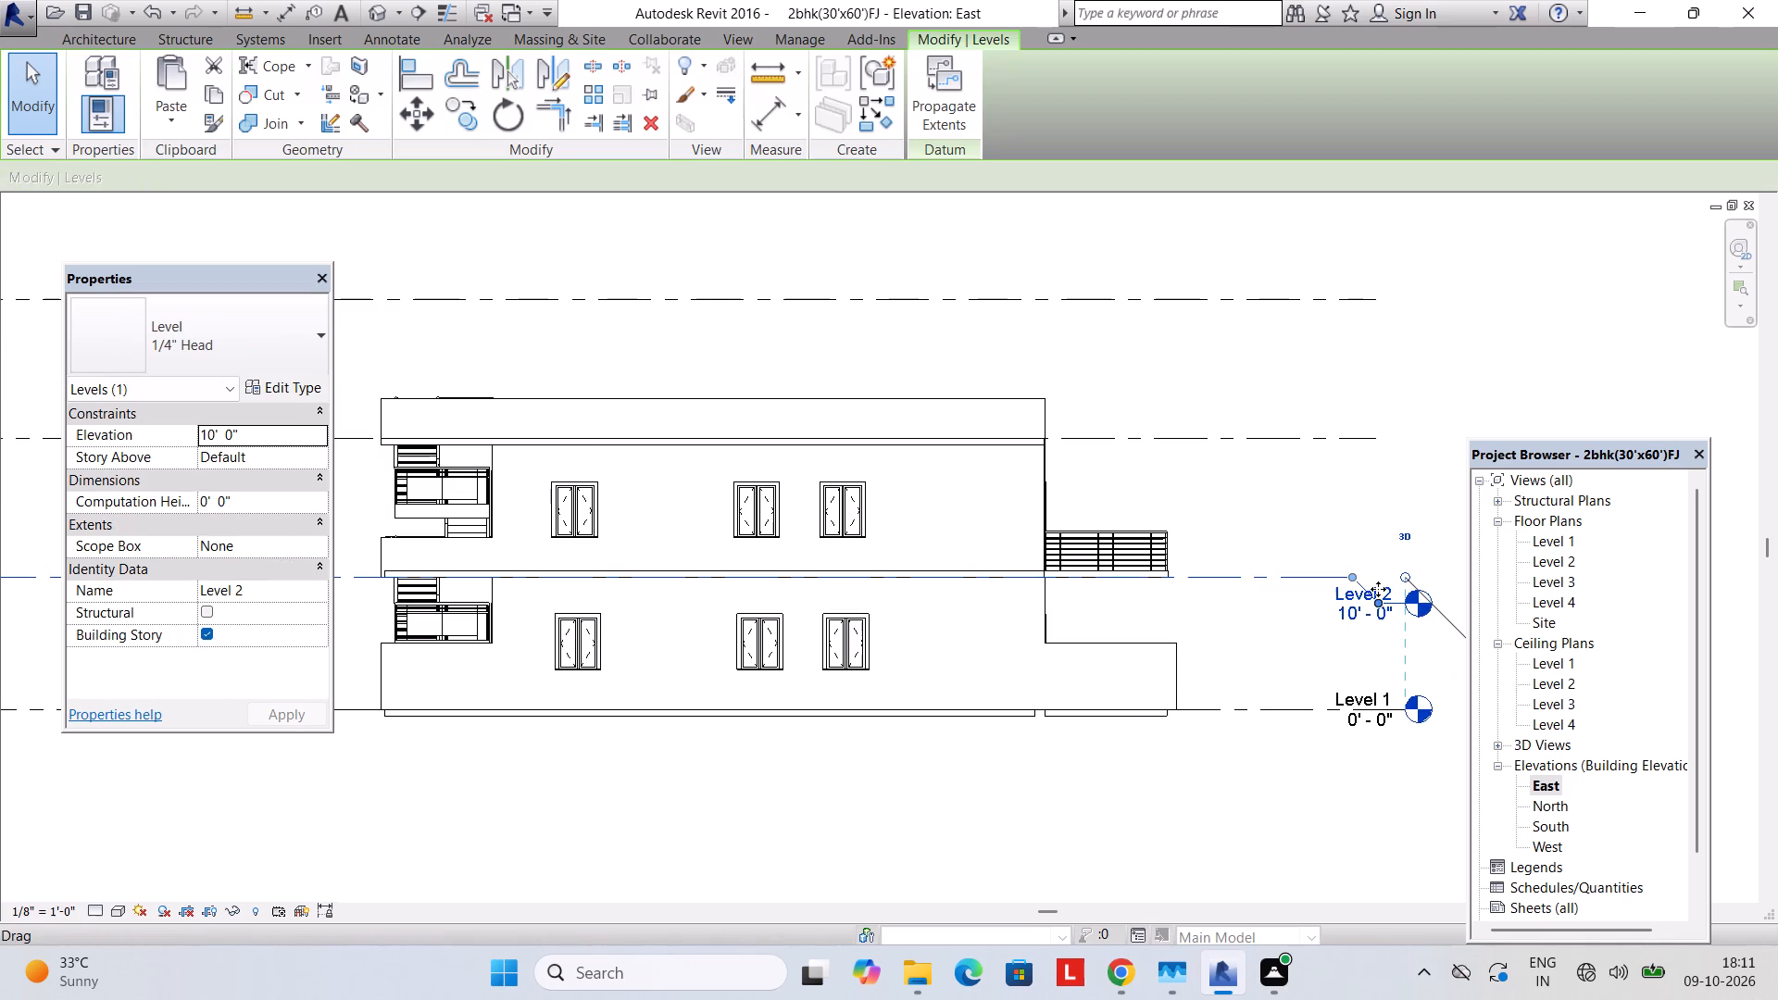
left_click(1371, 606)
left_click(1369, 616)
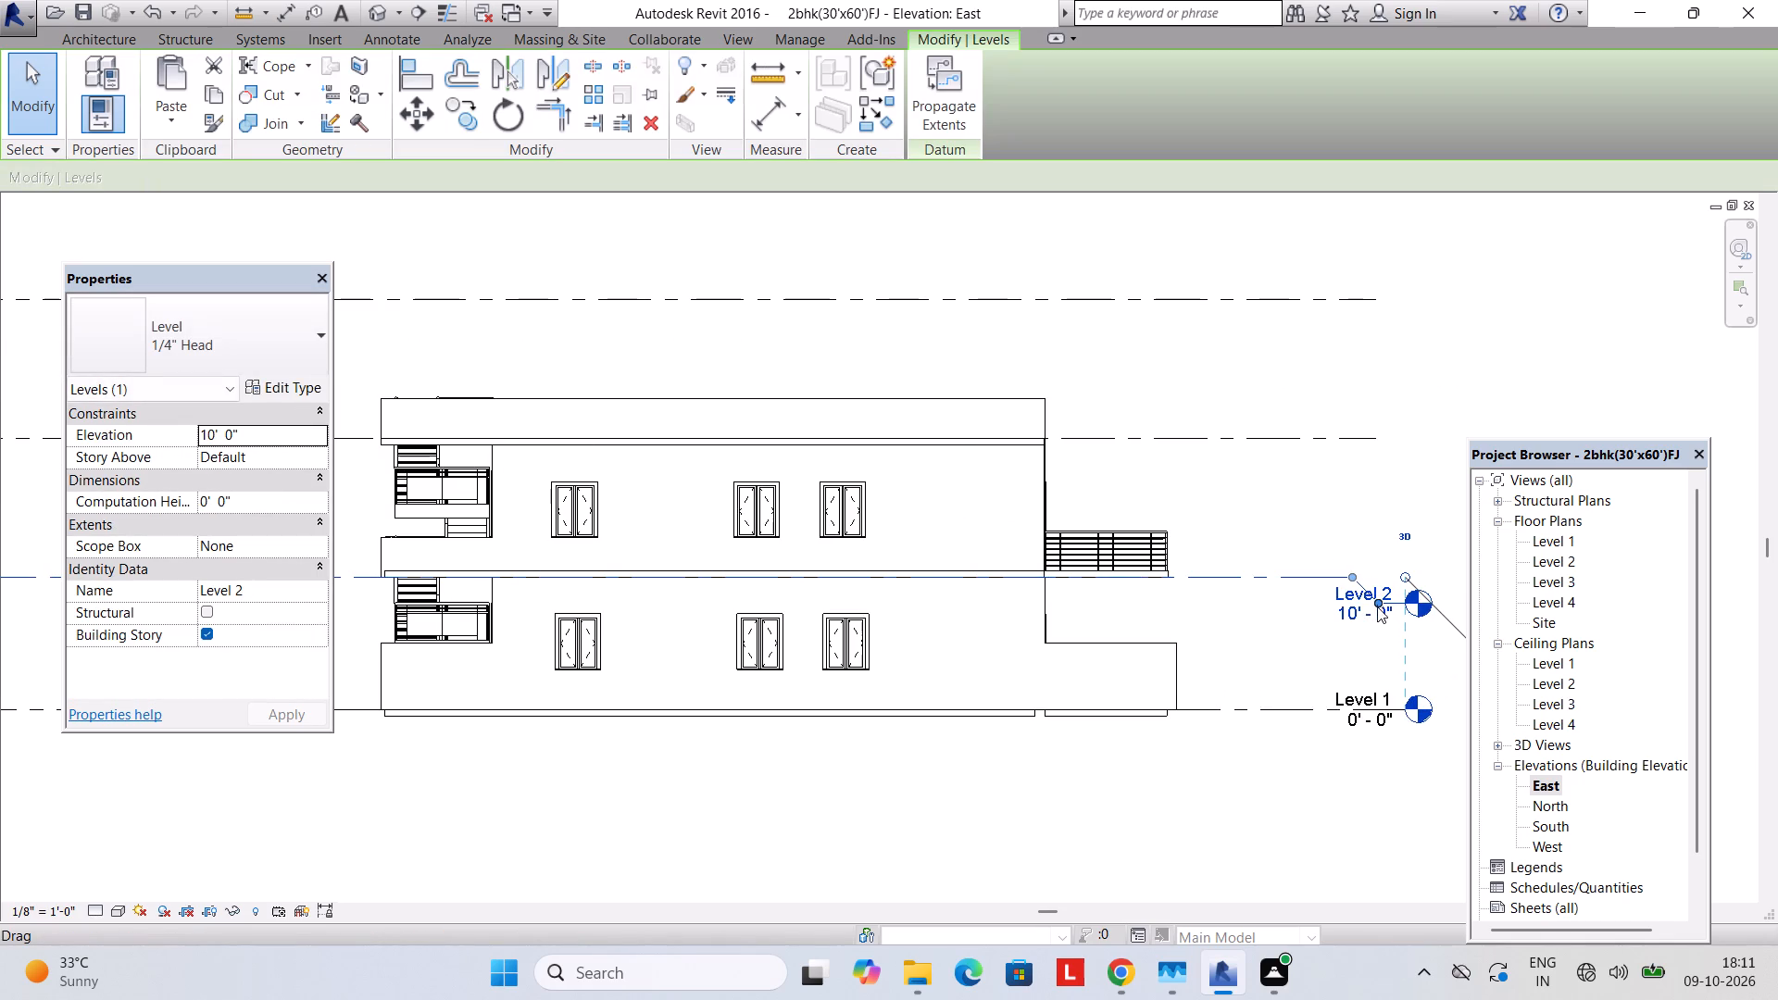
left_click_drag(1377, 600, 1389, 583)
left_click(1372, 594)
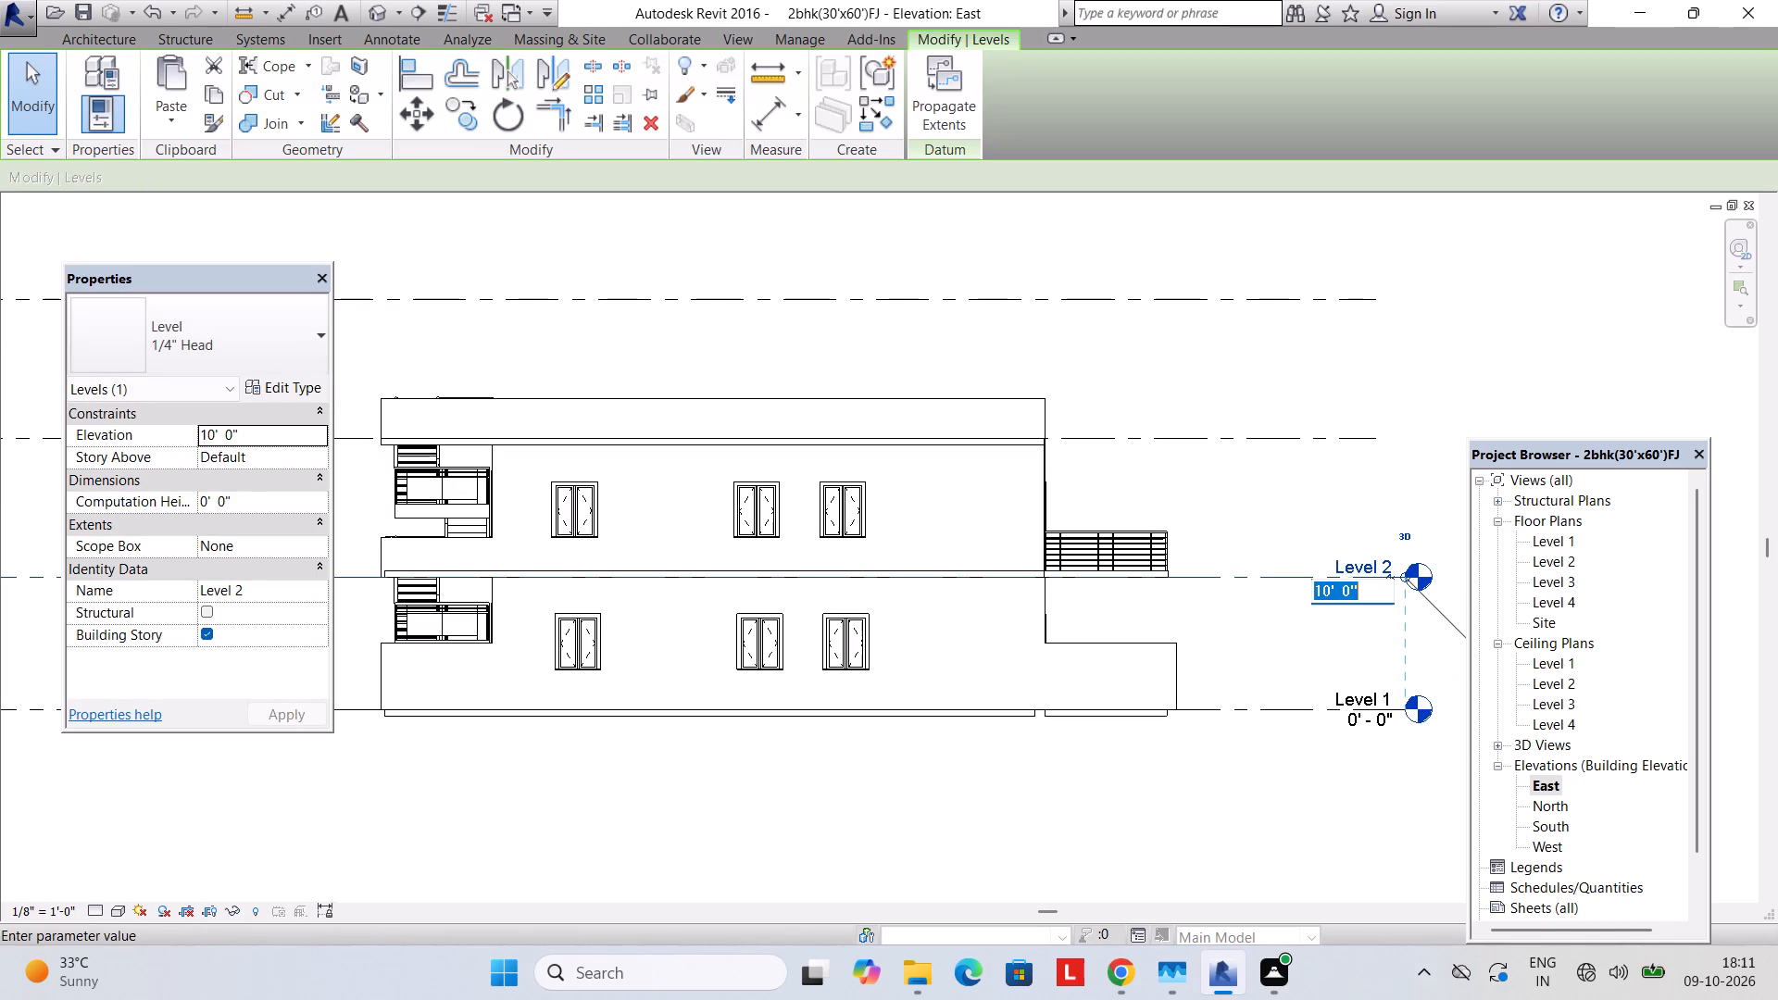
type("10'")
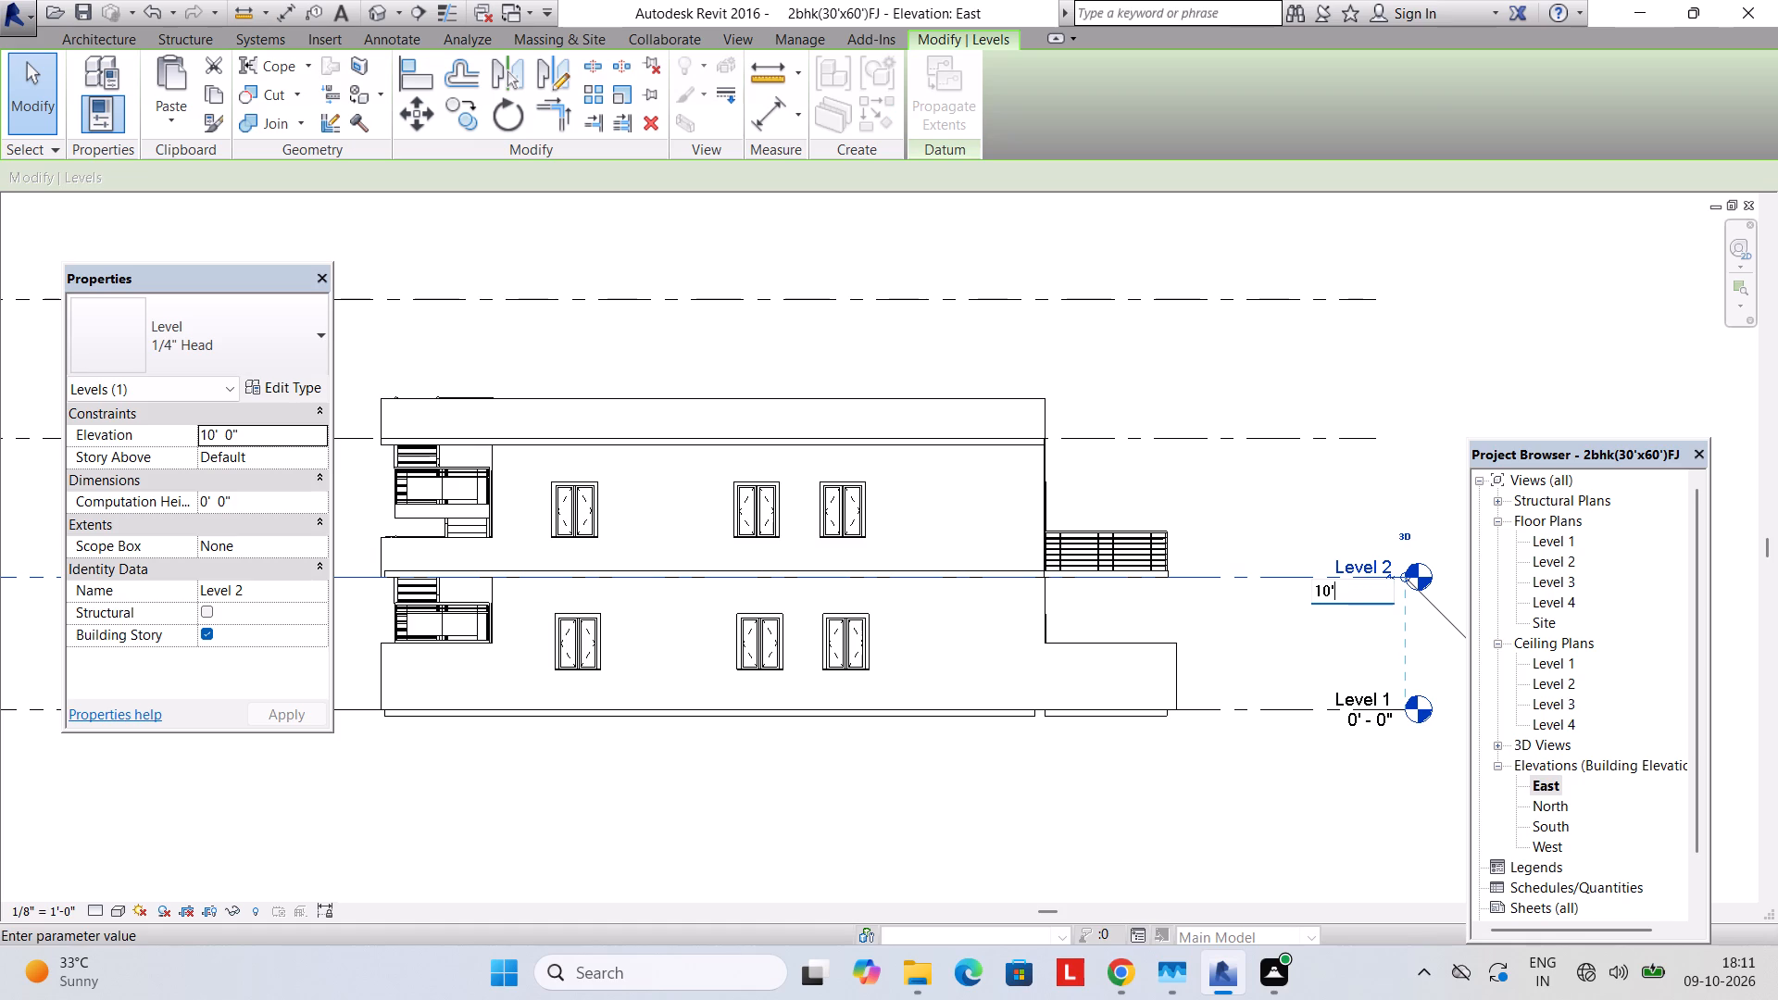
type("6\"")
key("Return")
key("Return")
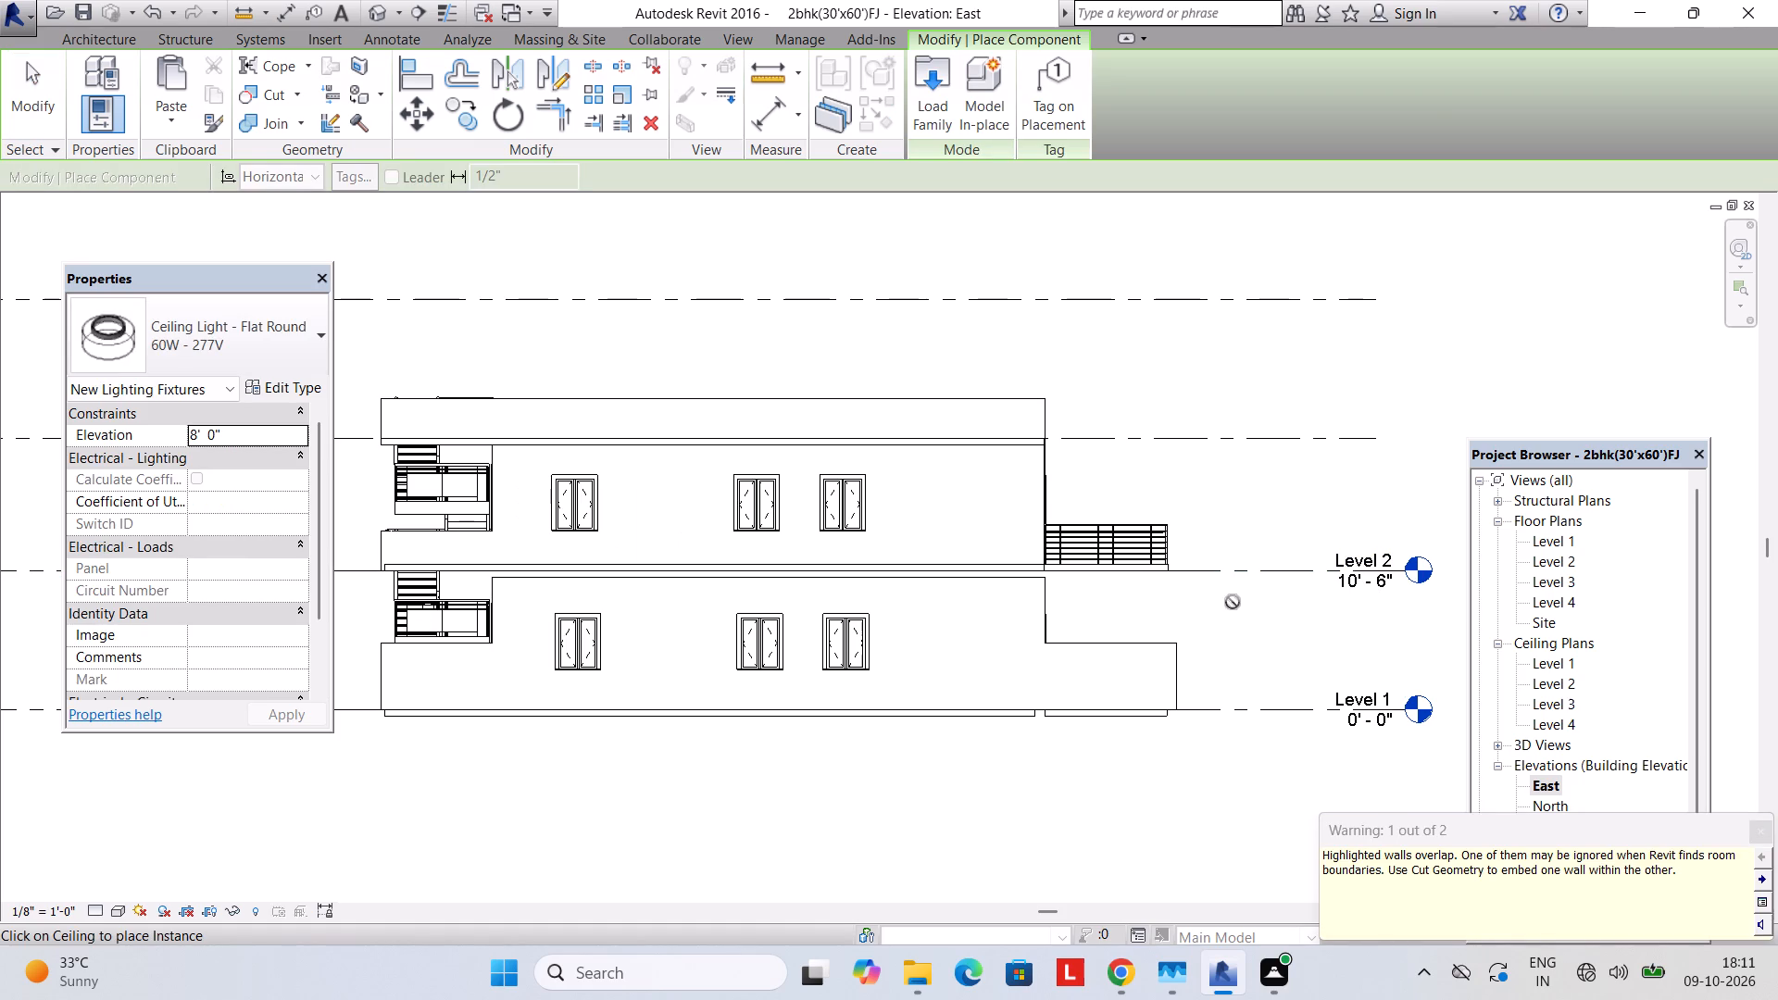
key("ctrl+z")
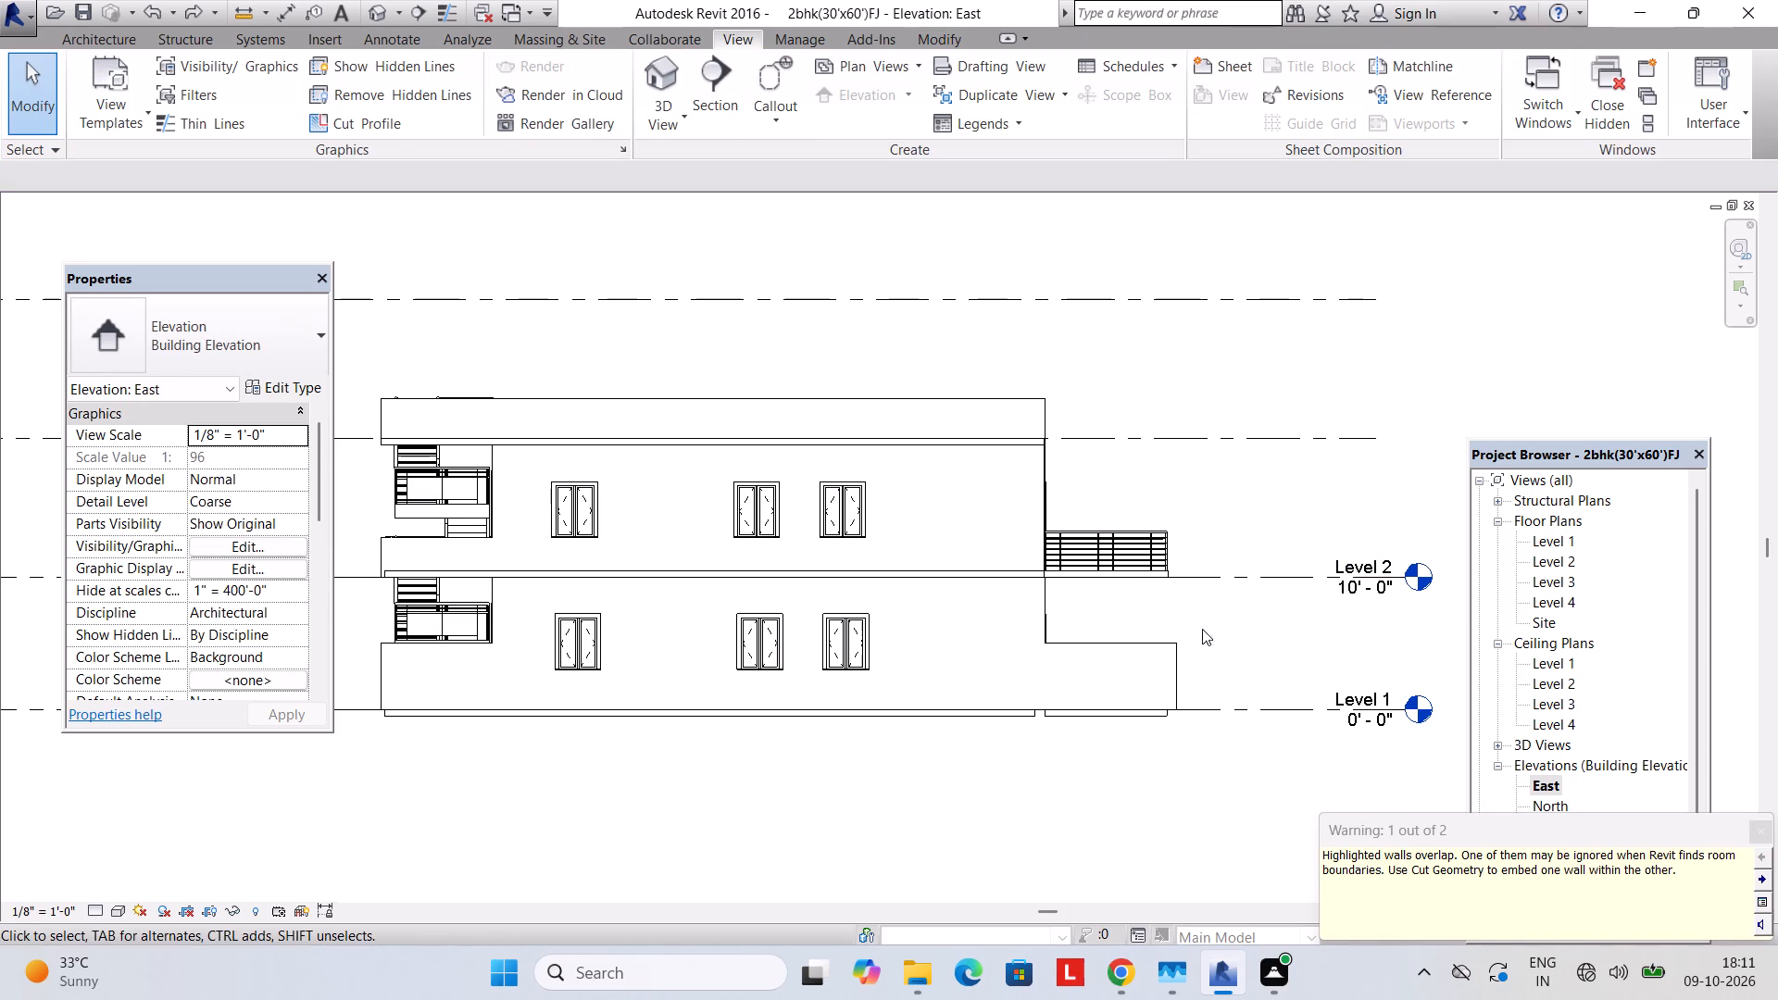
Examine the level lines and their heads at both ends of the East elevation.
middle_click_drag(1046, 585, 1164, 584)
middle_click_drag(1148, 594, 1095, 601)
scroll(895, 601, "down", 1)
middle_click_drag(1177, 604, 1199, 609)
middle_click_drag(993, 616, 1306, 600)
middle_click_drag(972, 590, 1276, 596)
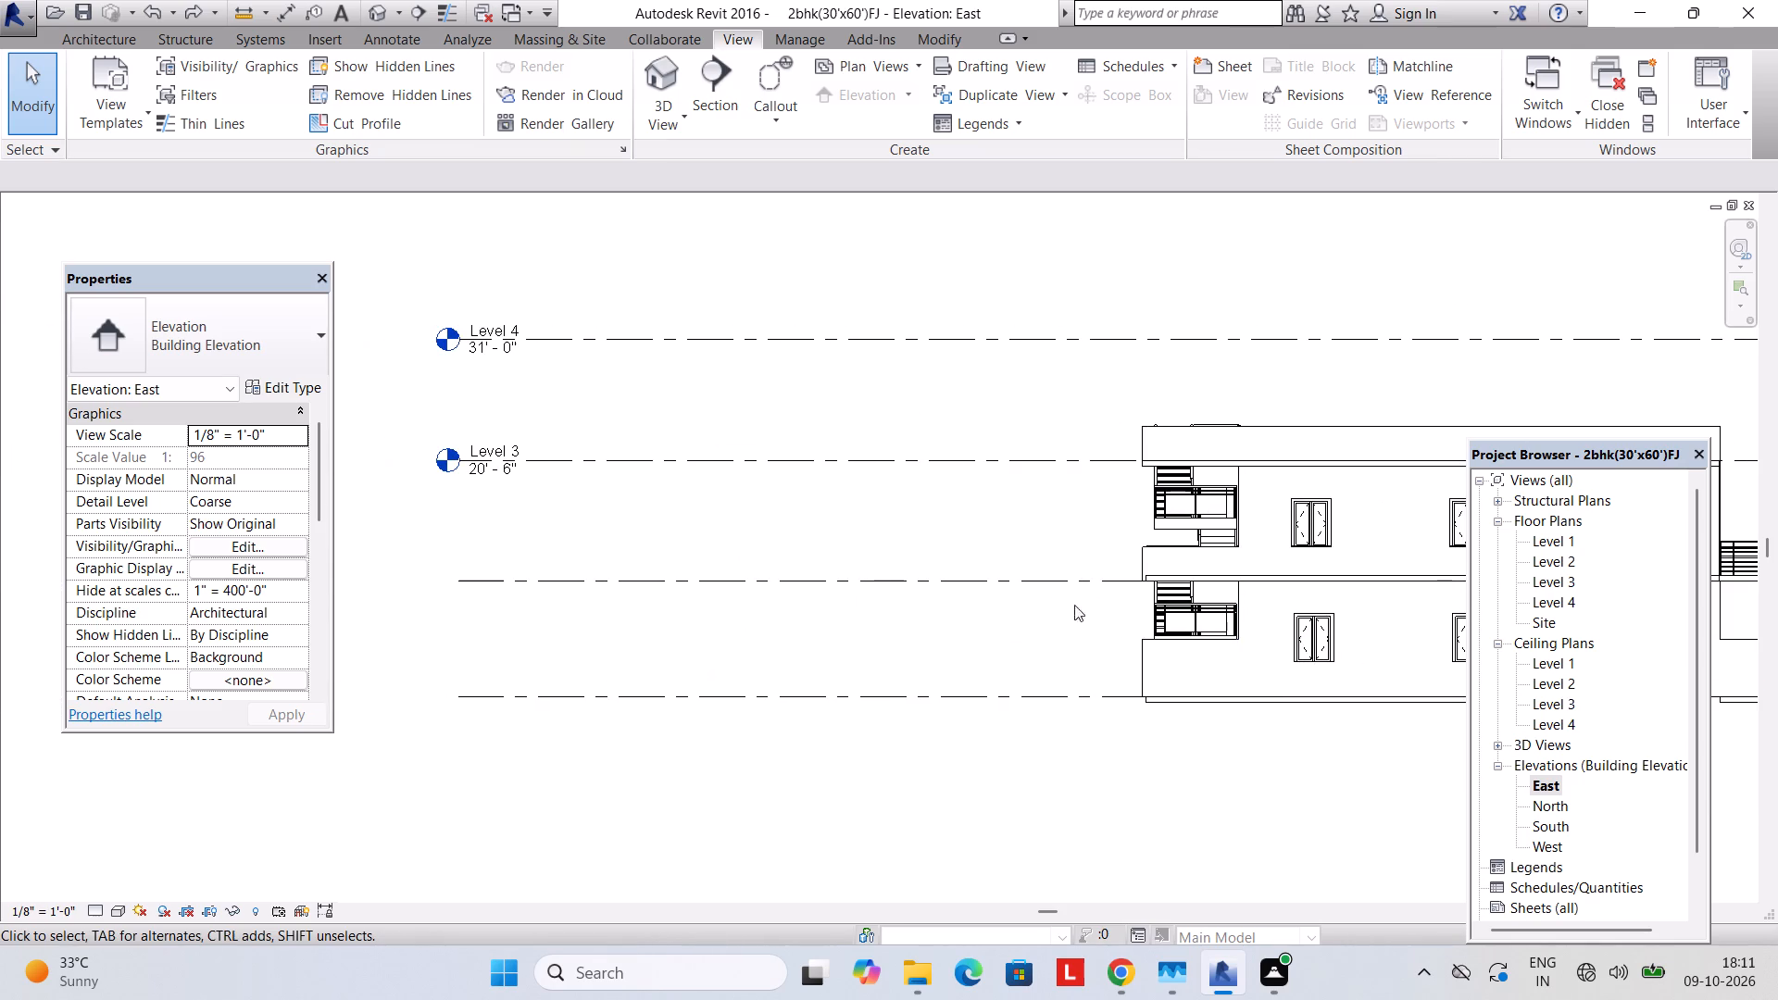
middle_click_drag(614, 559, 435, 566)
middle_click_drag(528, 562, 666, 557)
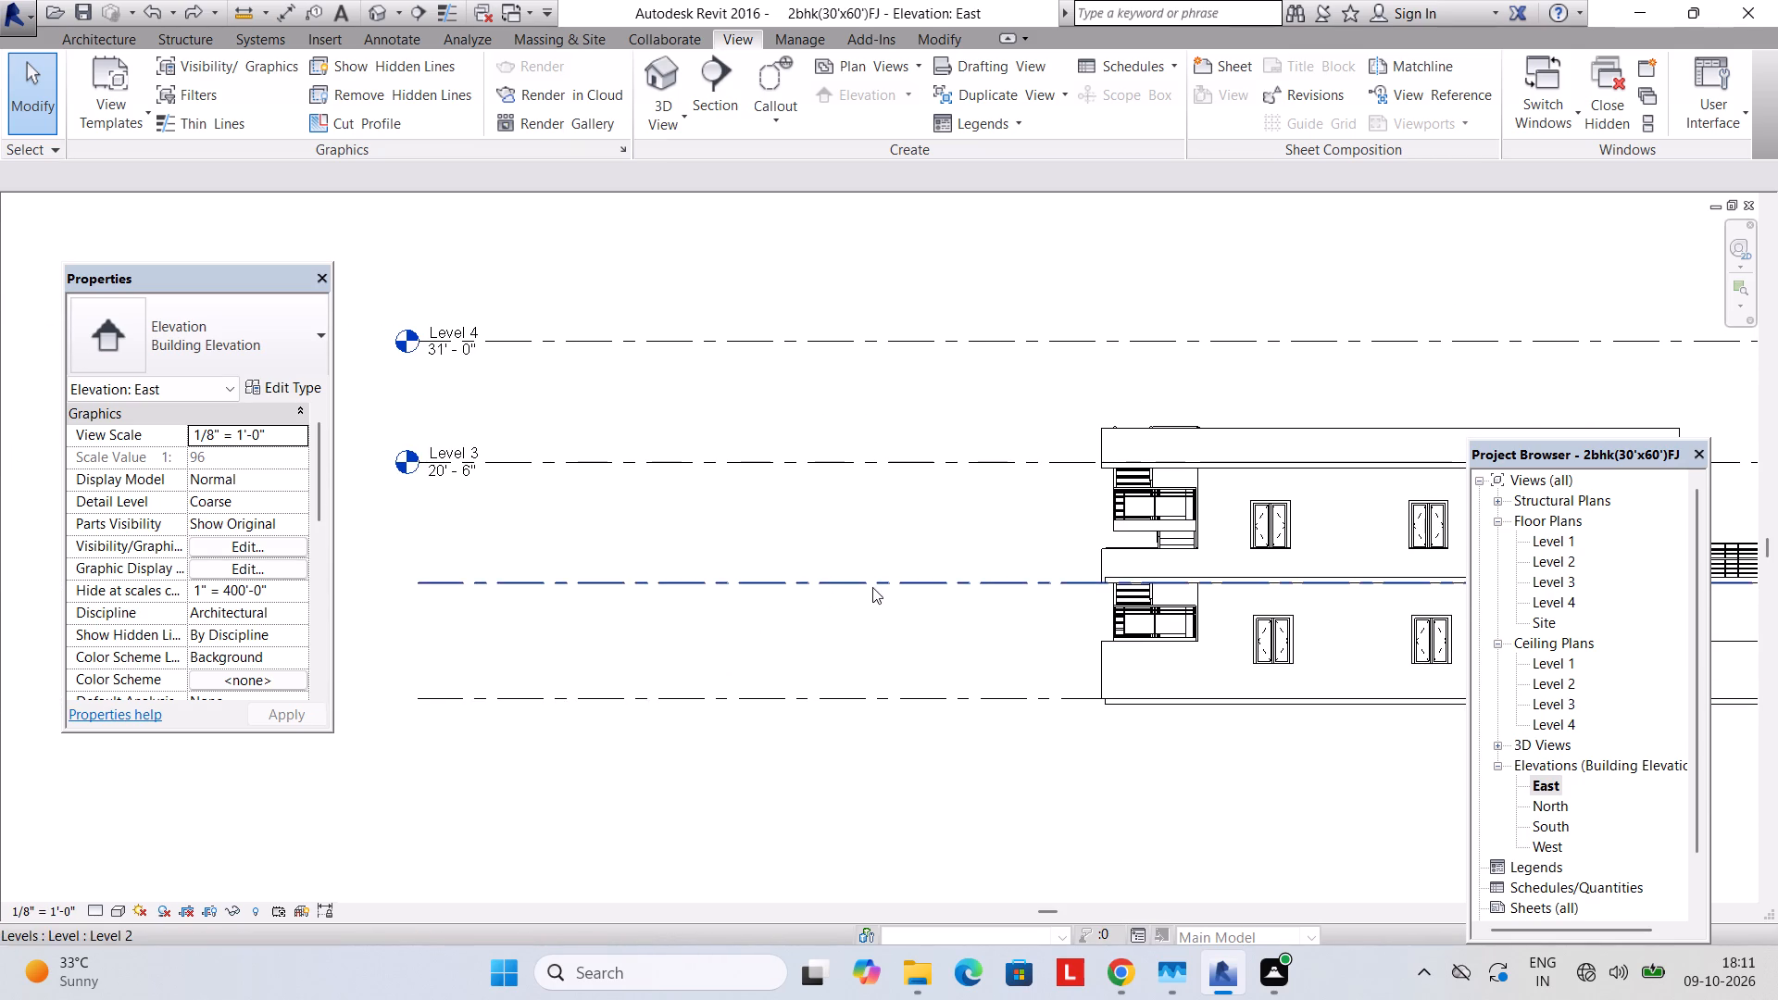
middle_click_drag(872, 586, 525, 560)
scroll(730, 554, "down", 3)
middle_click_drag(833, 563, 628, 556)
scroll(1029, 561, "up", 4)
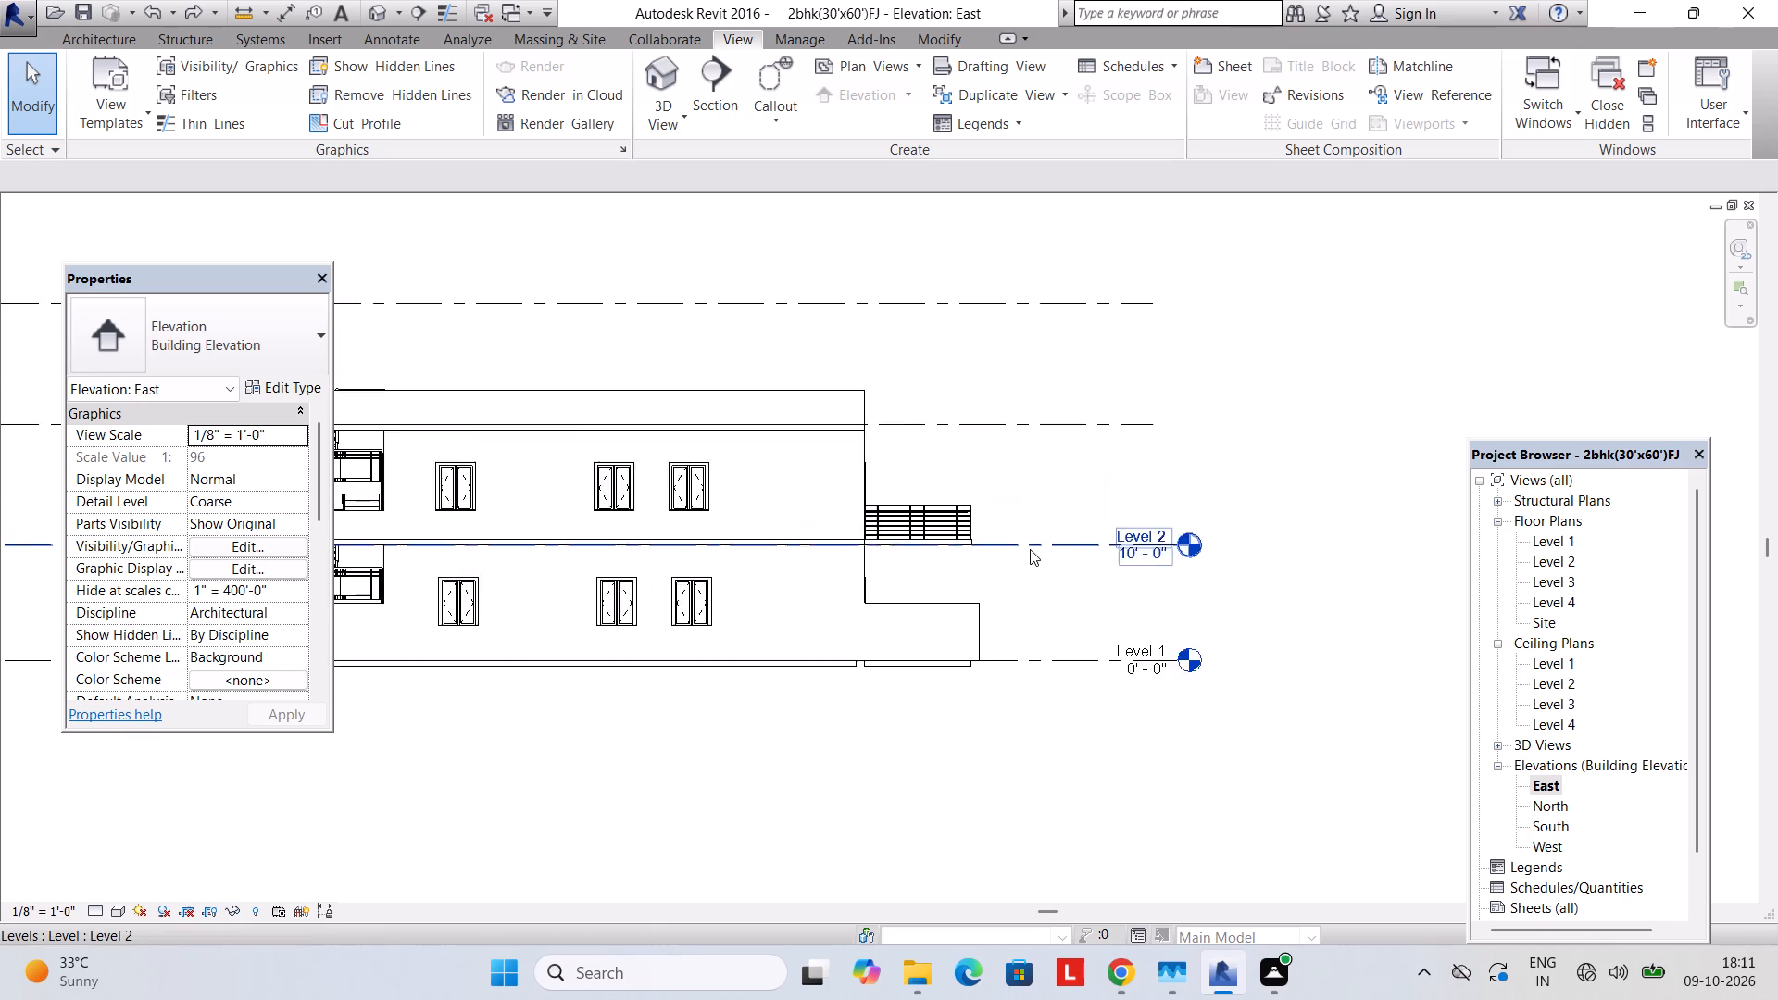
Set the Level 2 elevation to 10' 6".
scroll(1030, 549, "up", 1)
left_click(1171, 556)
left_click(1179, 556)
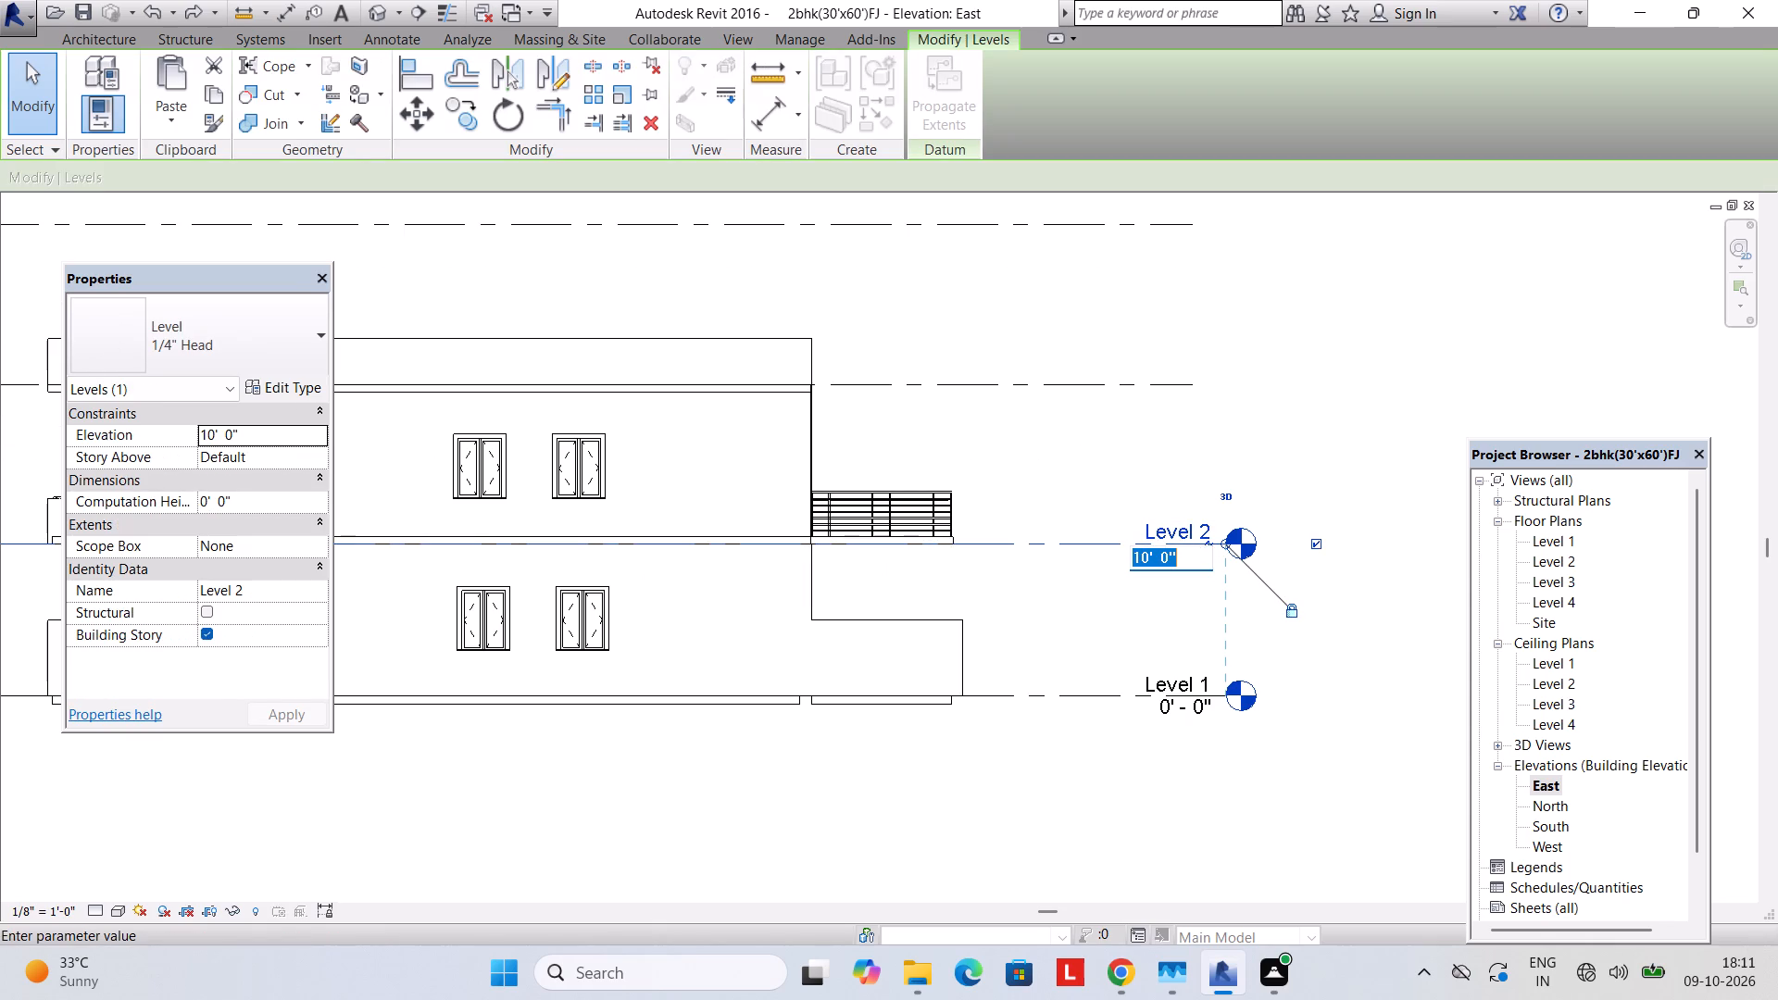
type("10'6\"")
key("Return")
key("Return")
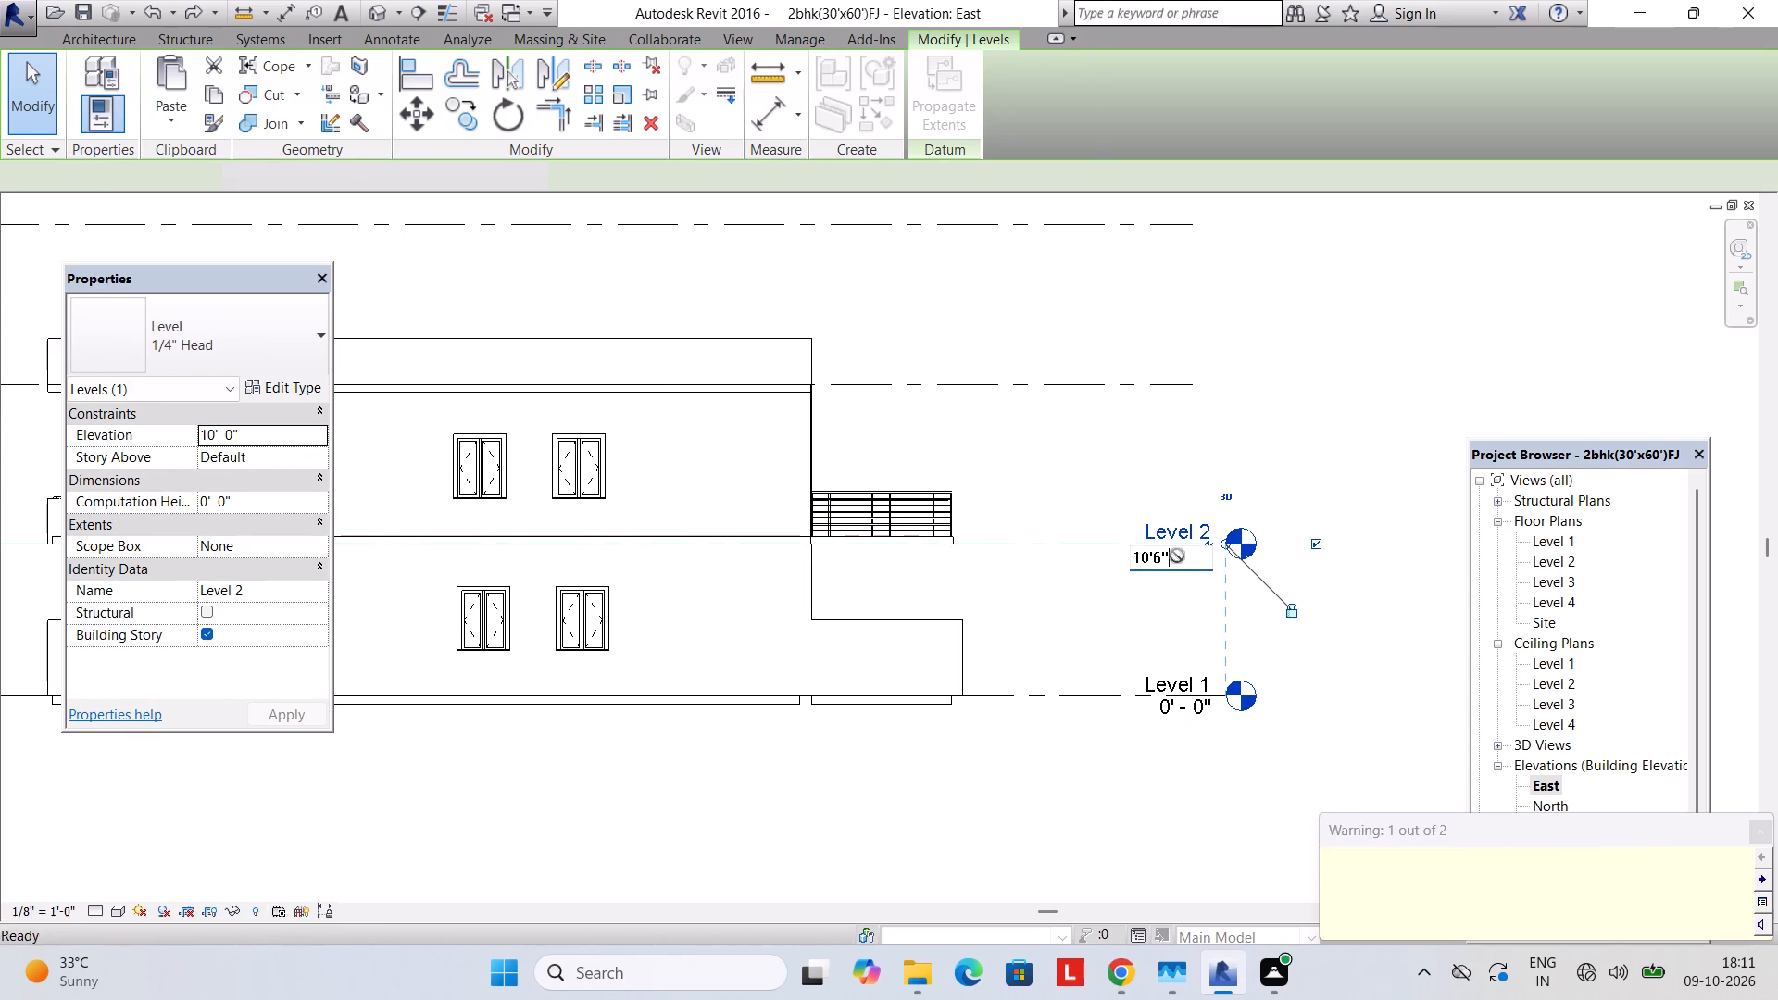
key("Escape")
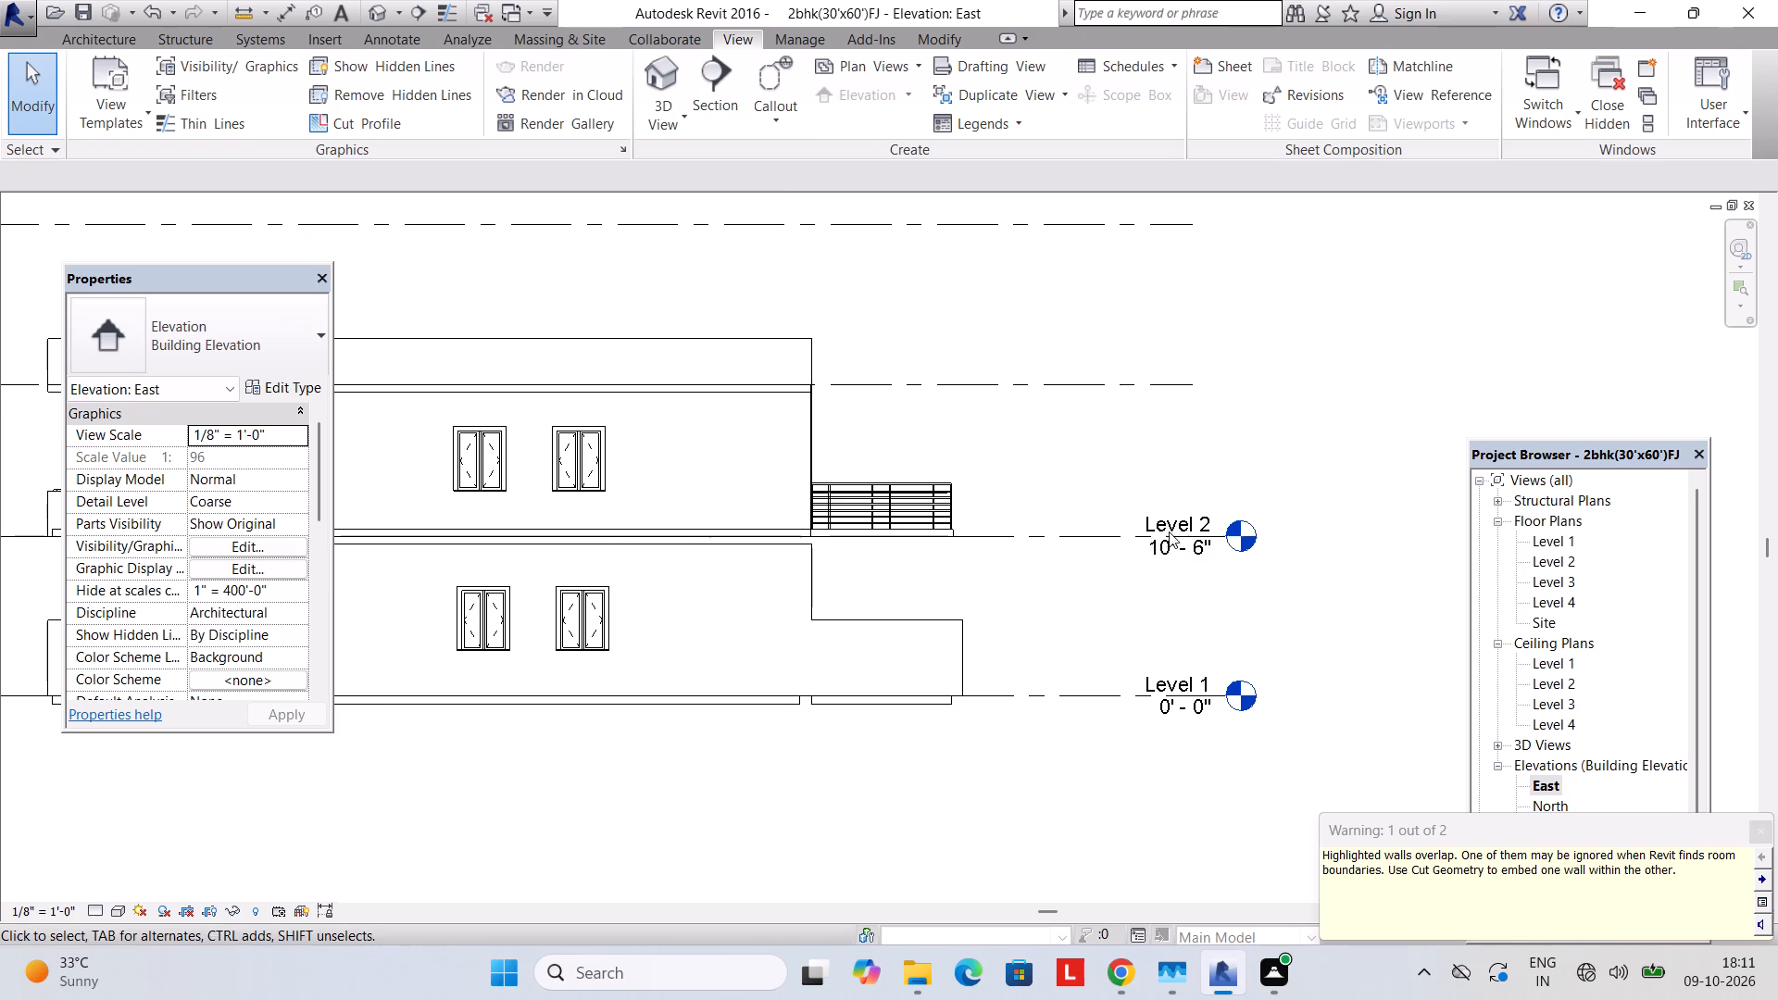
Open the default 3D view and examine the junction between the Level 1 side wall and the Level 2 floor slab.
left_click(642, 125)
left_click(657, 164)
middle_click_drag(854, 549, 794, 531)
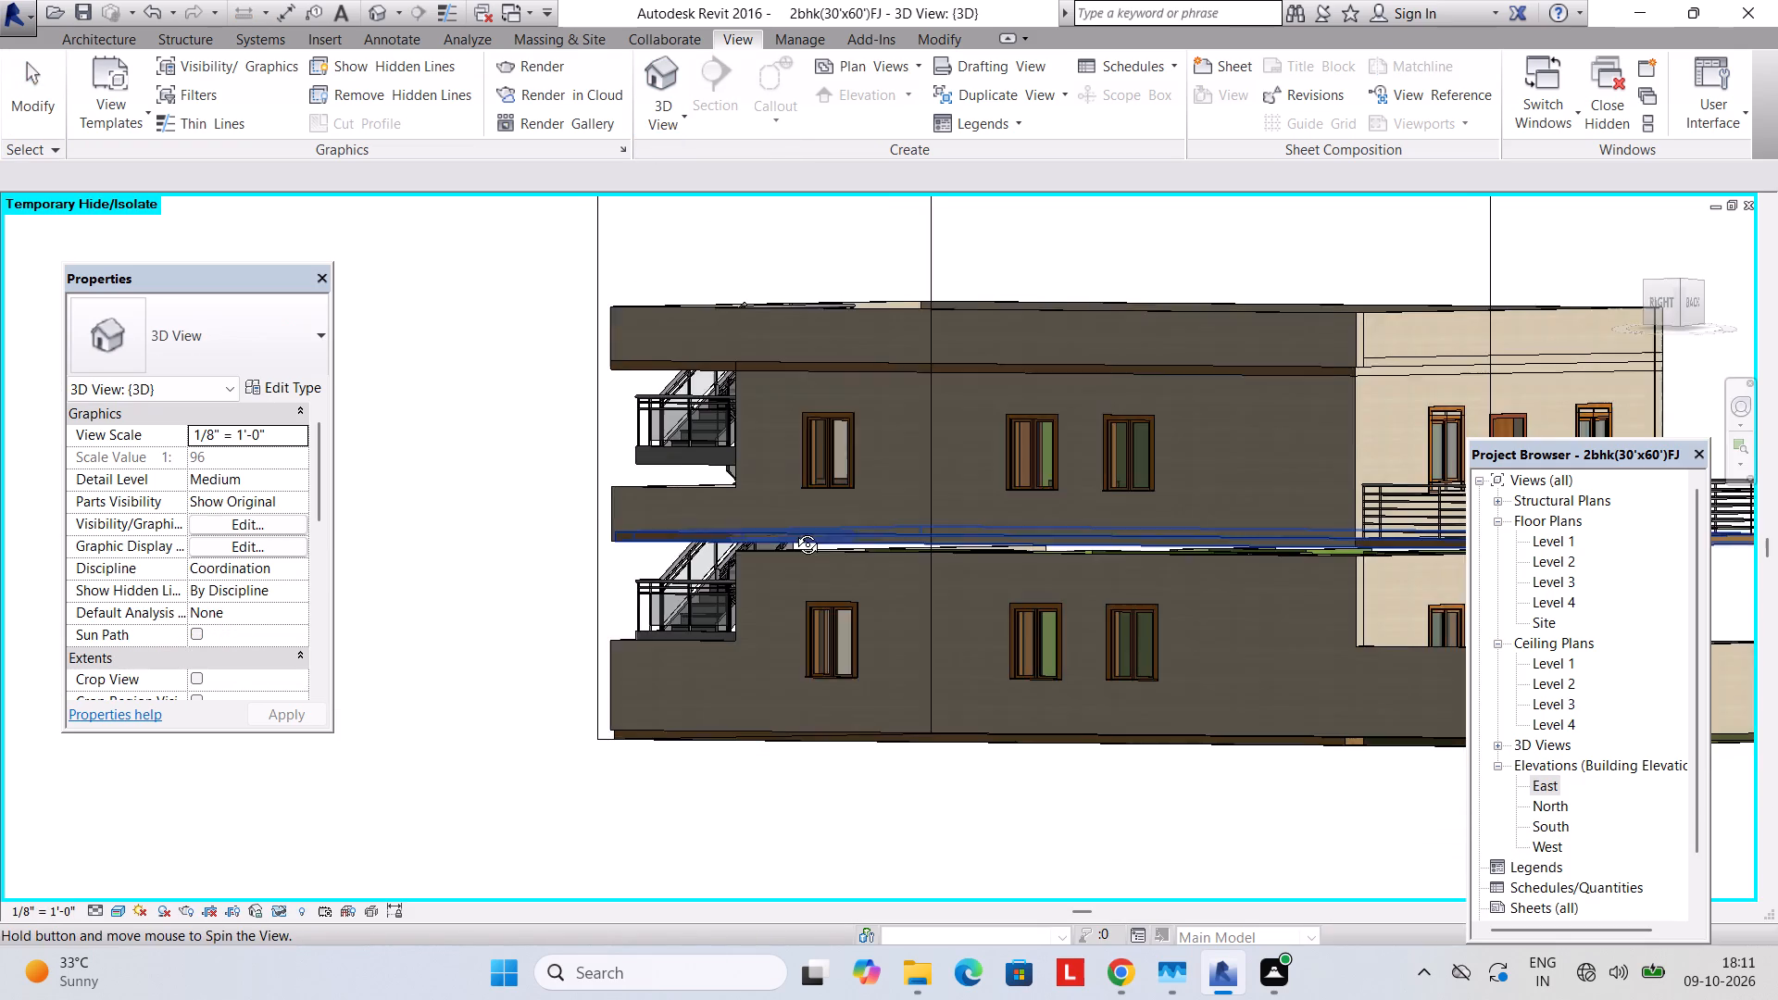
middle_click_drag(794, 531, 888, 544)
left_click(1041, 562)
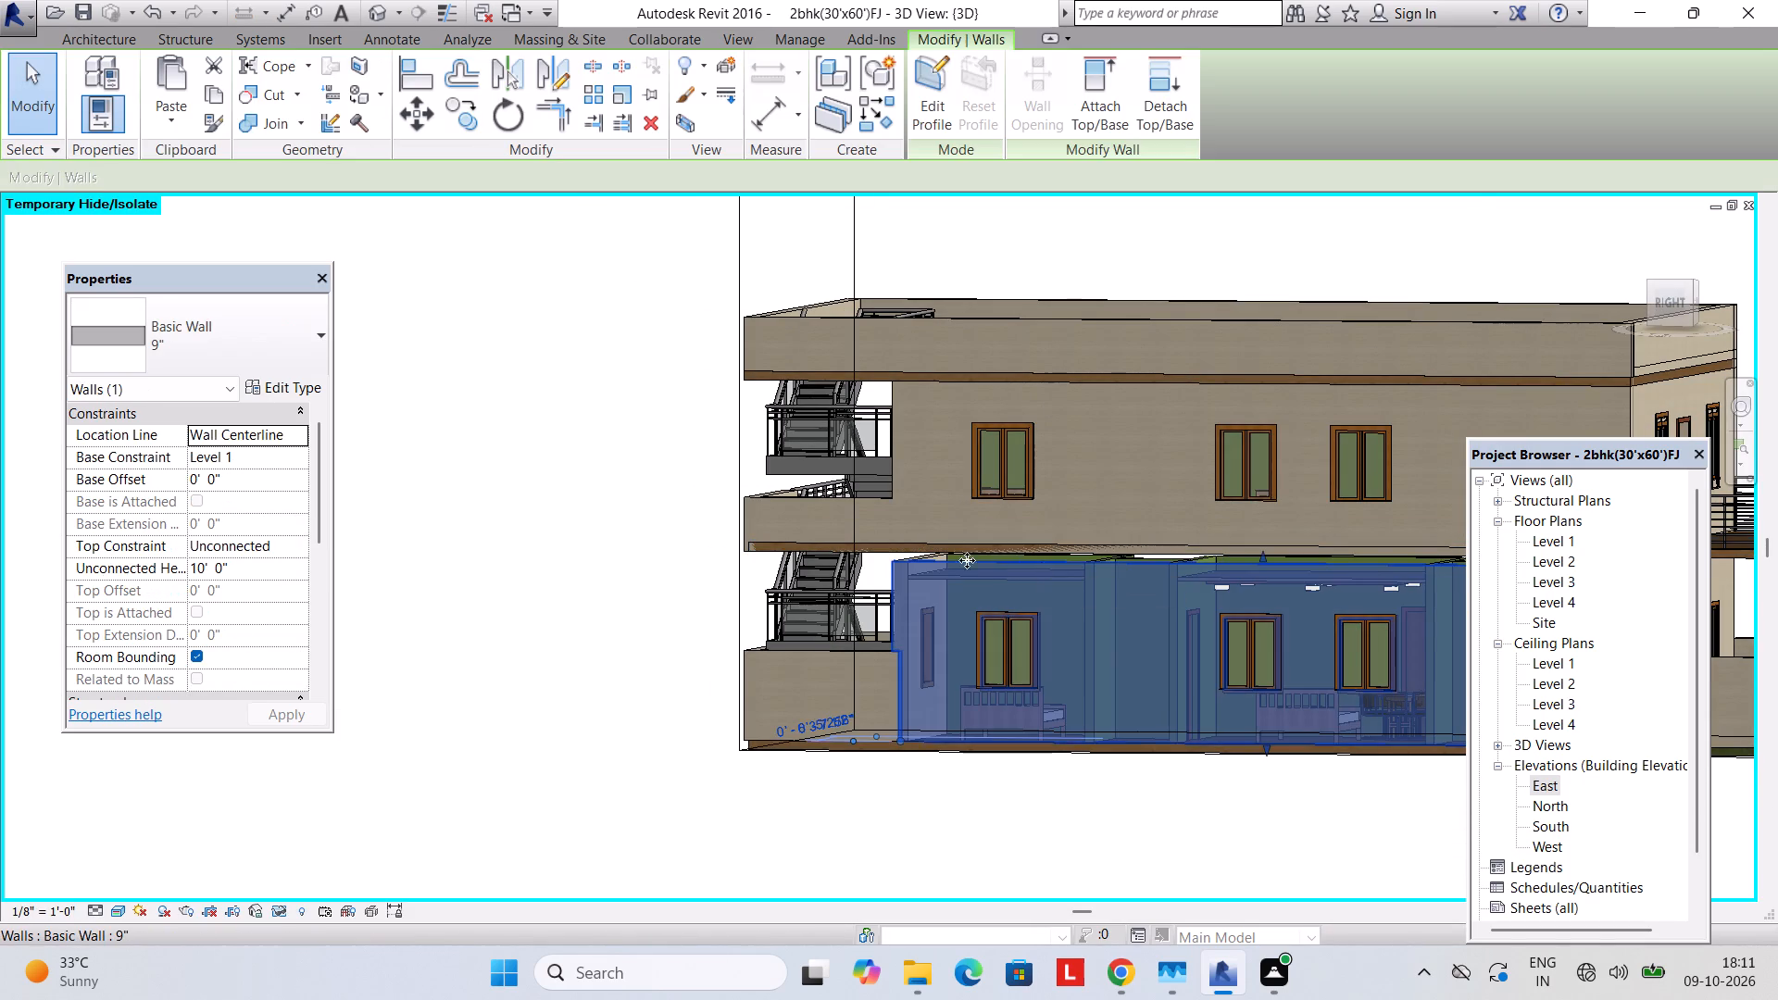
left_click(1118, 555)
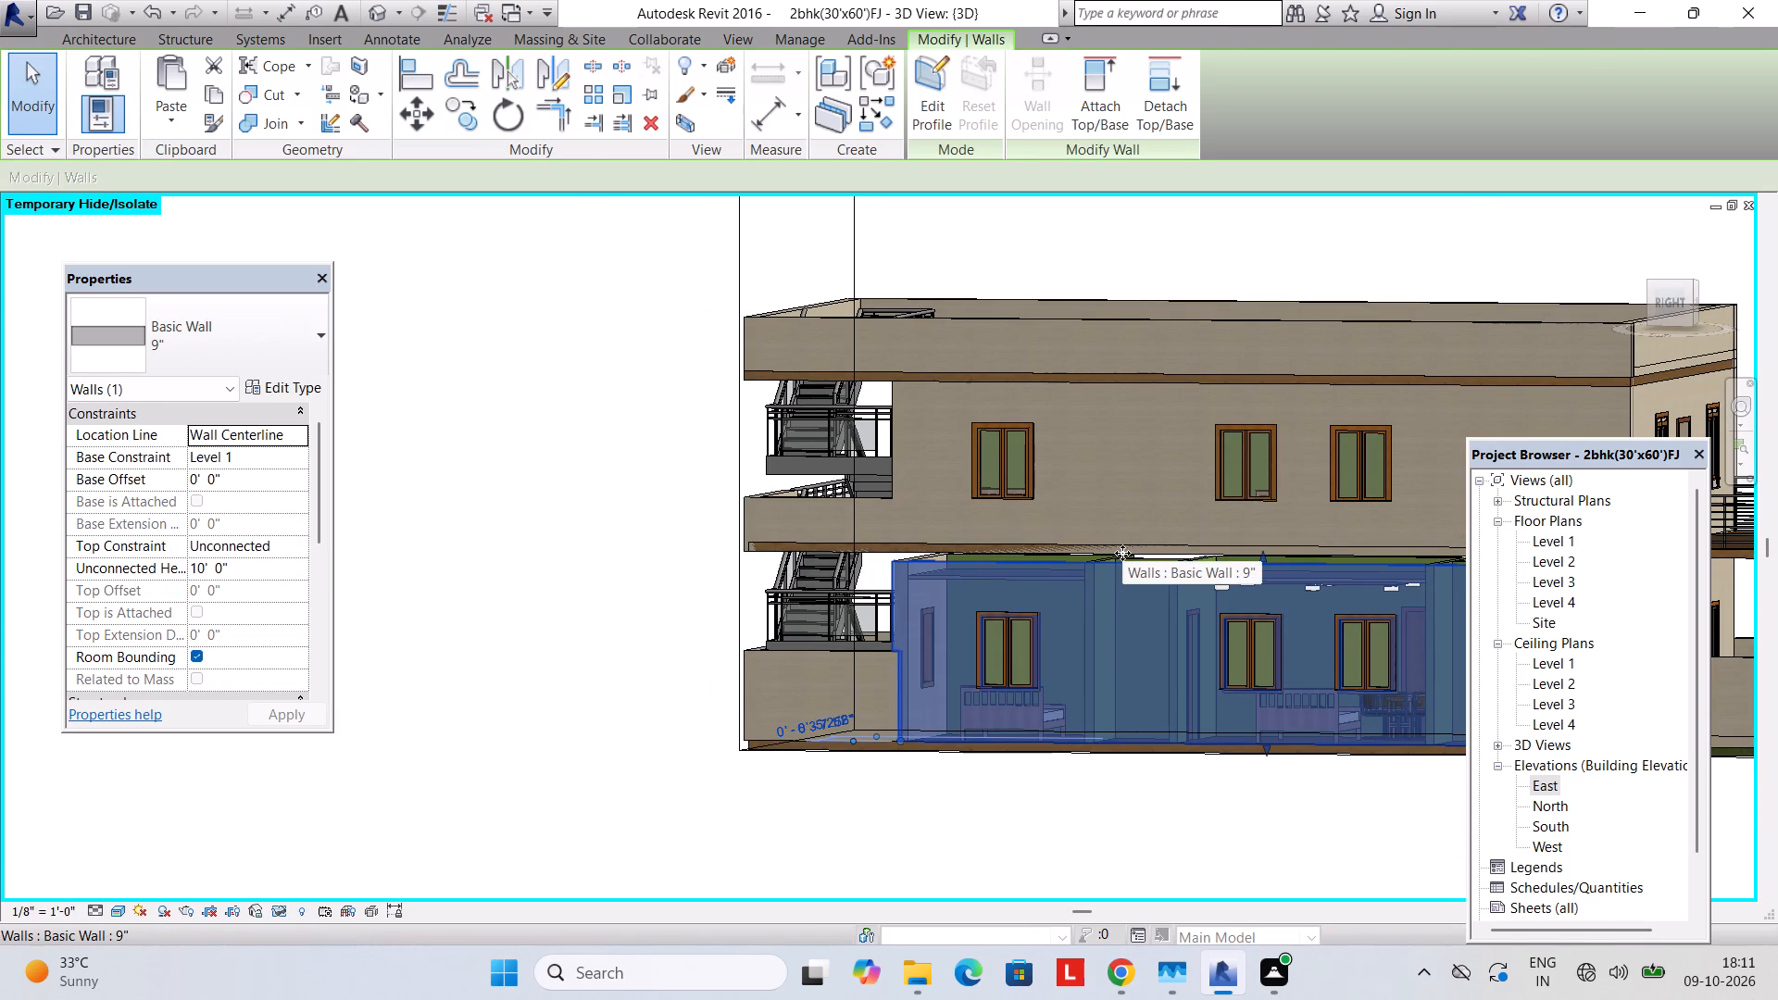
key("Escape")
left_click(1117, 553)
scroll(1008, 589, "up", 2)
key("Escape")
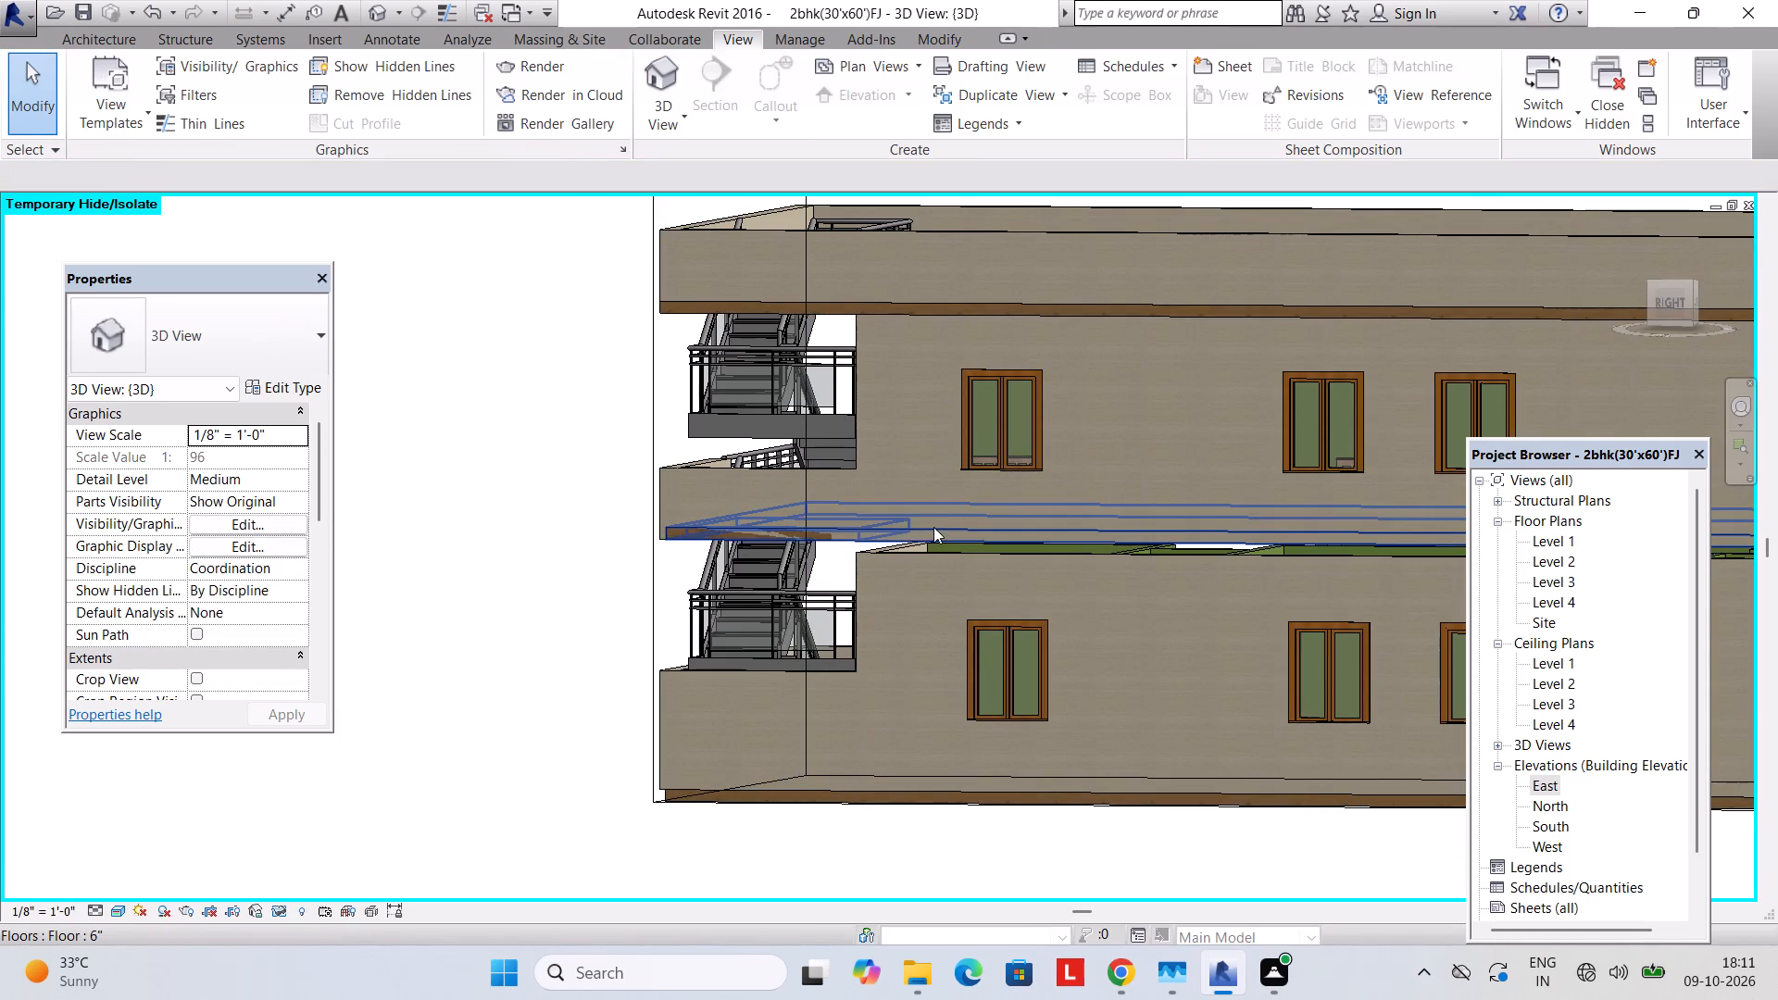
Set the Level 2 floor slab's height offset from its level to 0.
left_click(933, 528)
left_click(238, 457)
left_click_drag(238, 456, 156, 455)
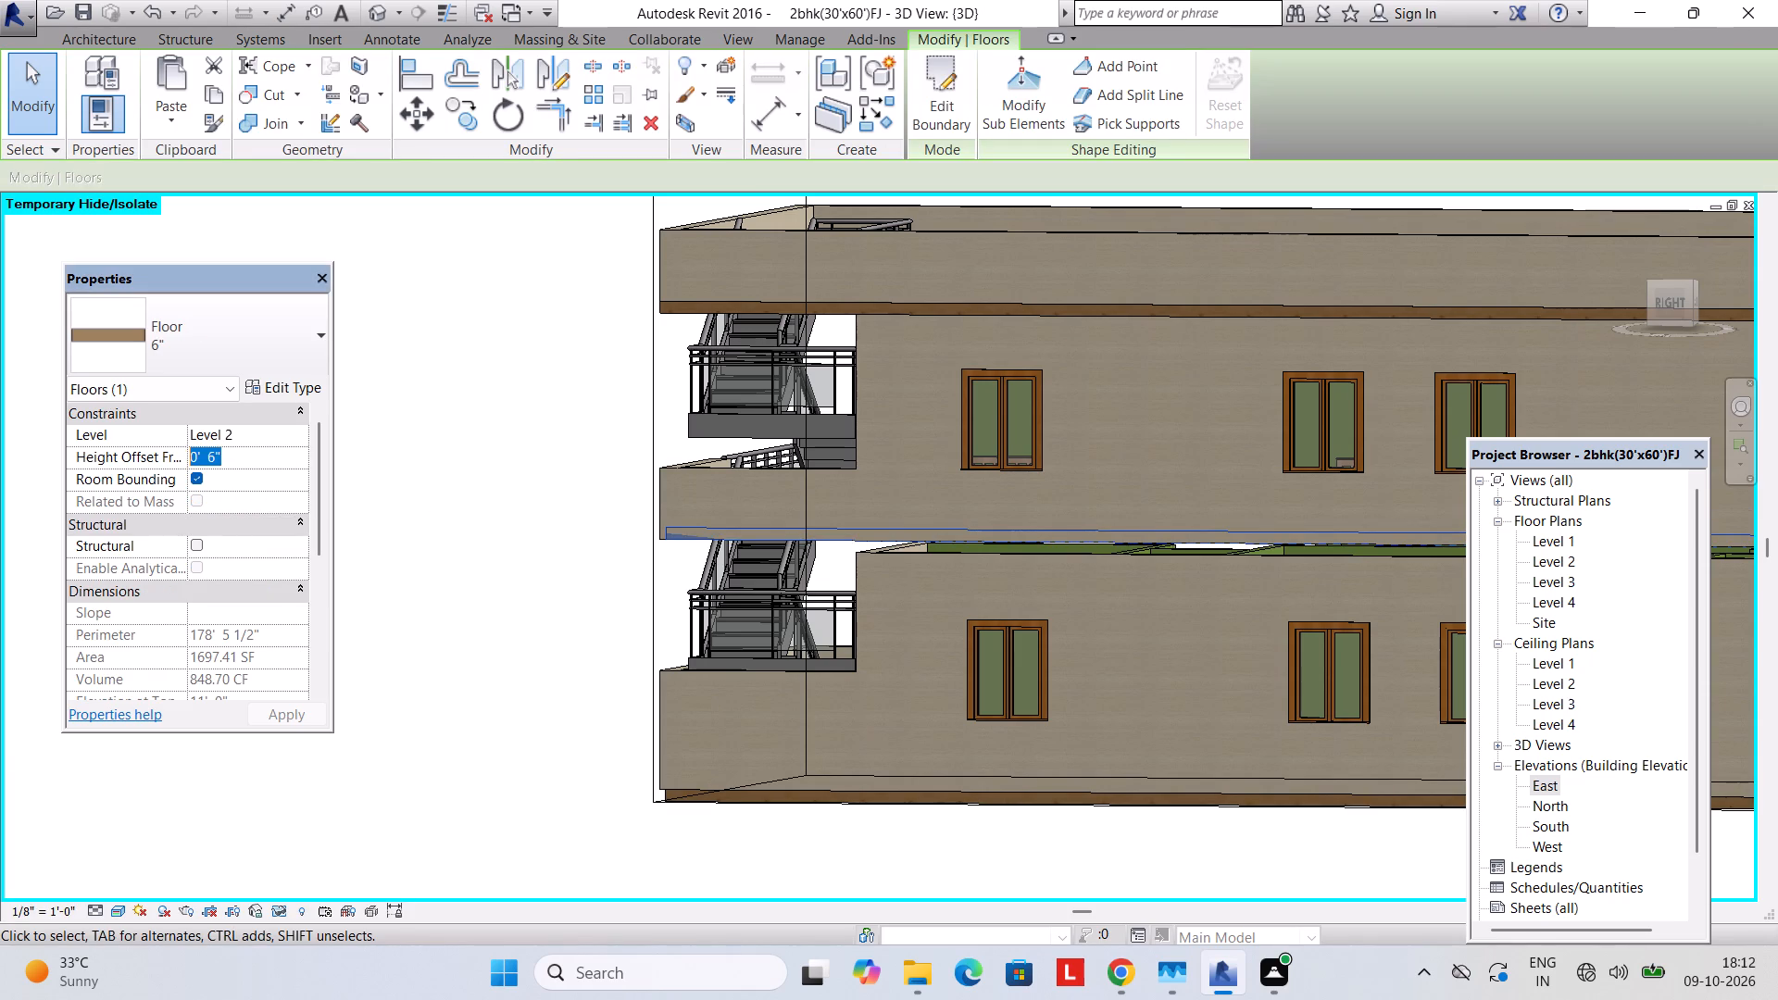
left_click_drag(156, 455, 153, 455)
key("0")
key("Return")
key("Return")
key("Escape")
key("Escape")
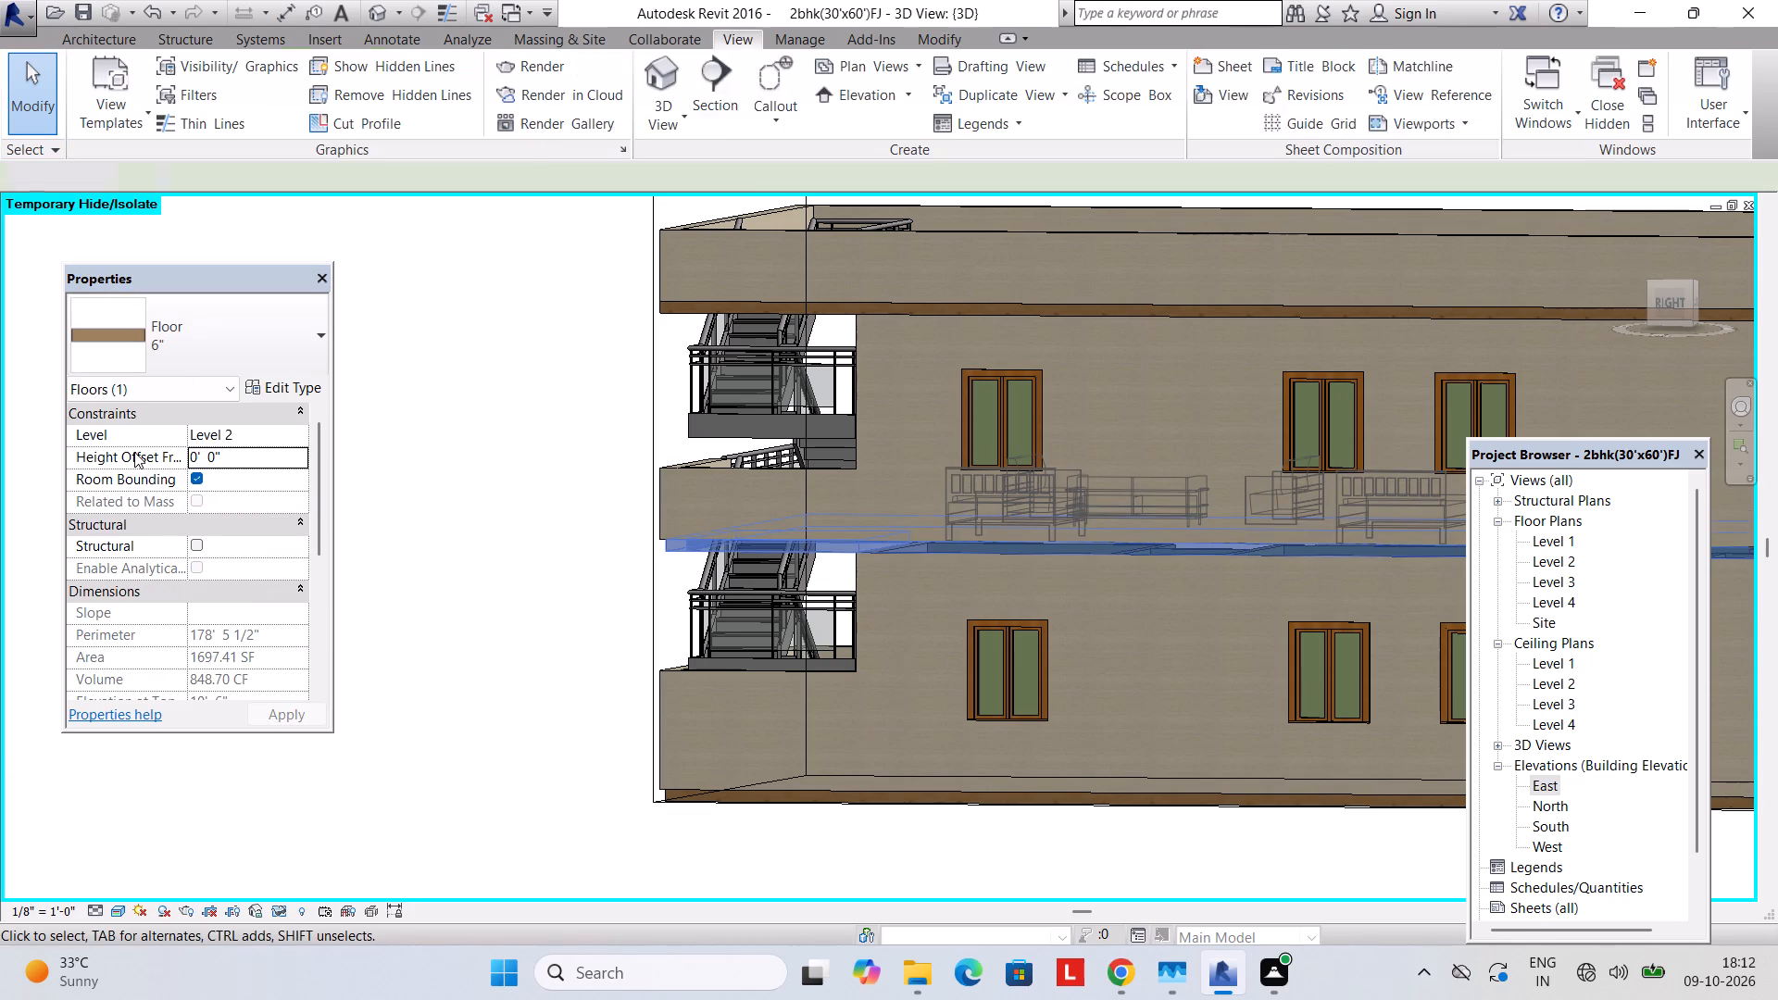
Examine the floor slab and wall junctions from the front and side of the house in 3D.
middle_click_drag(829, 664, 712, 631)
scroll(701, 627, "down", 3)
middle_click_drag(718, 619, 1068, 632, "shift")
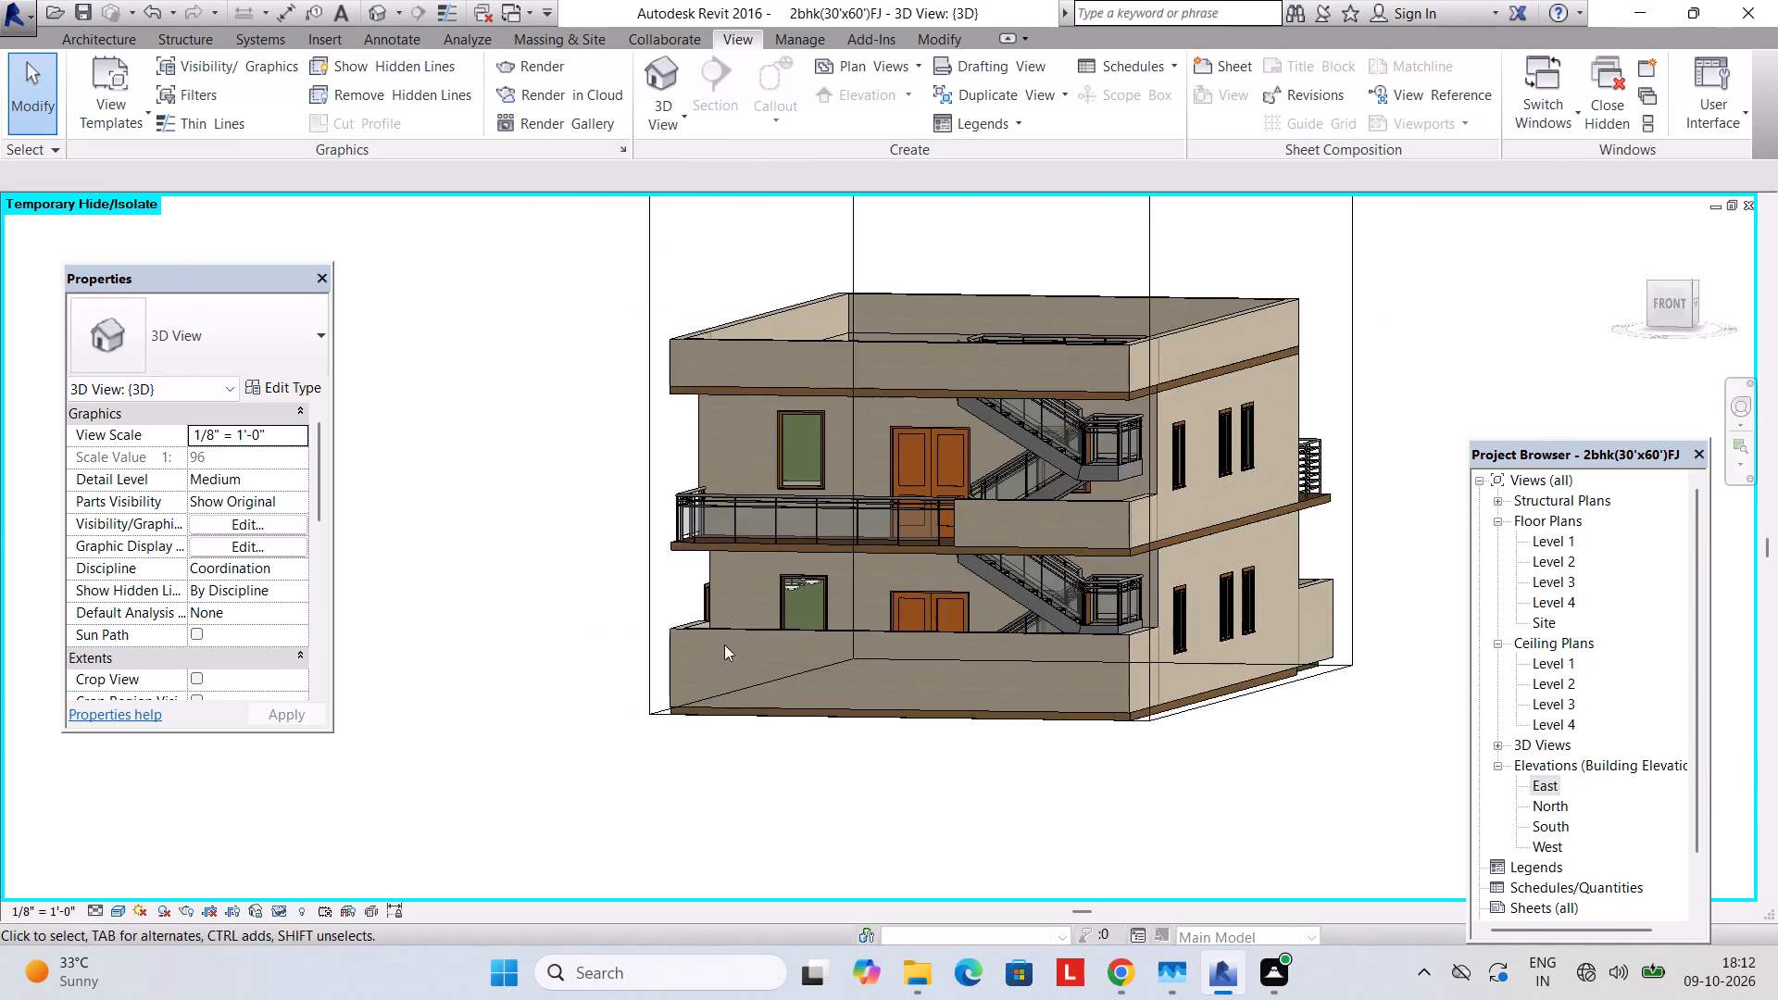
middle_click_drag(724, 644, 1046, 643, "shift")
middle_click_drag(795, 643, 930, 643)
middle_click_drag(1009, 631, 682, 599)
middle_click_drag(1185, 659, 909, 647, "shift")
middle_click_drag(1114, 653, 1086, 652, "shift")
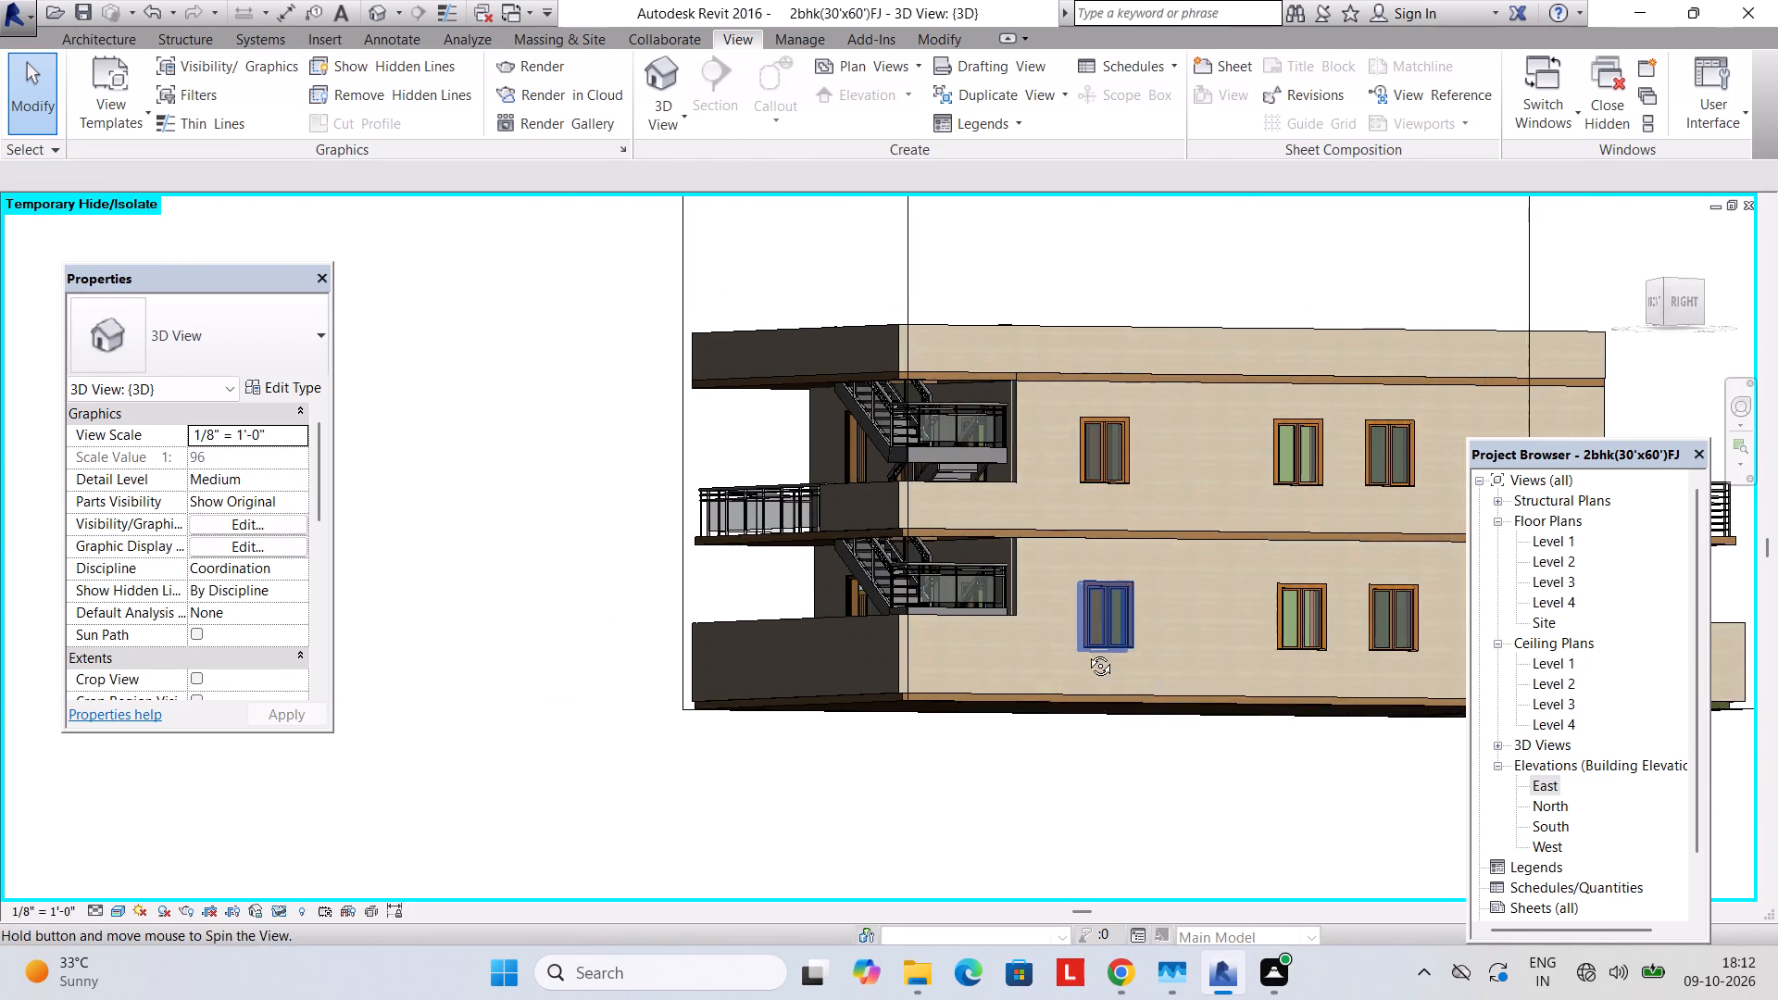
middle_click_drag(1086, 652, 1082, 652, "shift")
middle_click_drag(1222, 570, 1137, 594, "shift")
Temporarily hide the 9" Level 1 side wall to expose the bedrooms.
left_click(1260, 557)
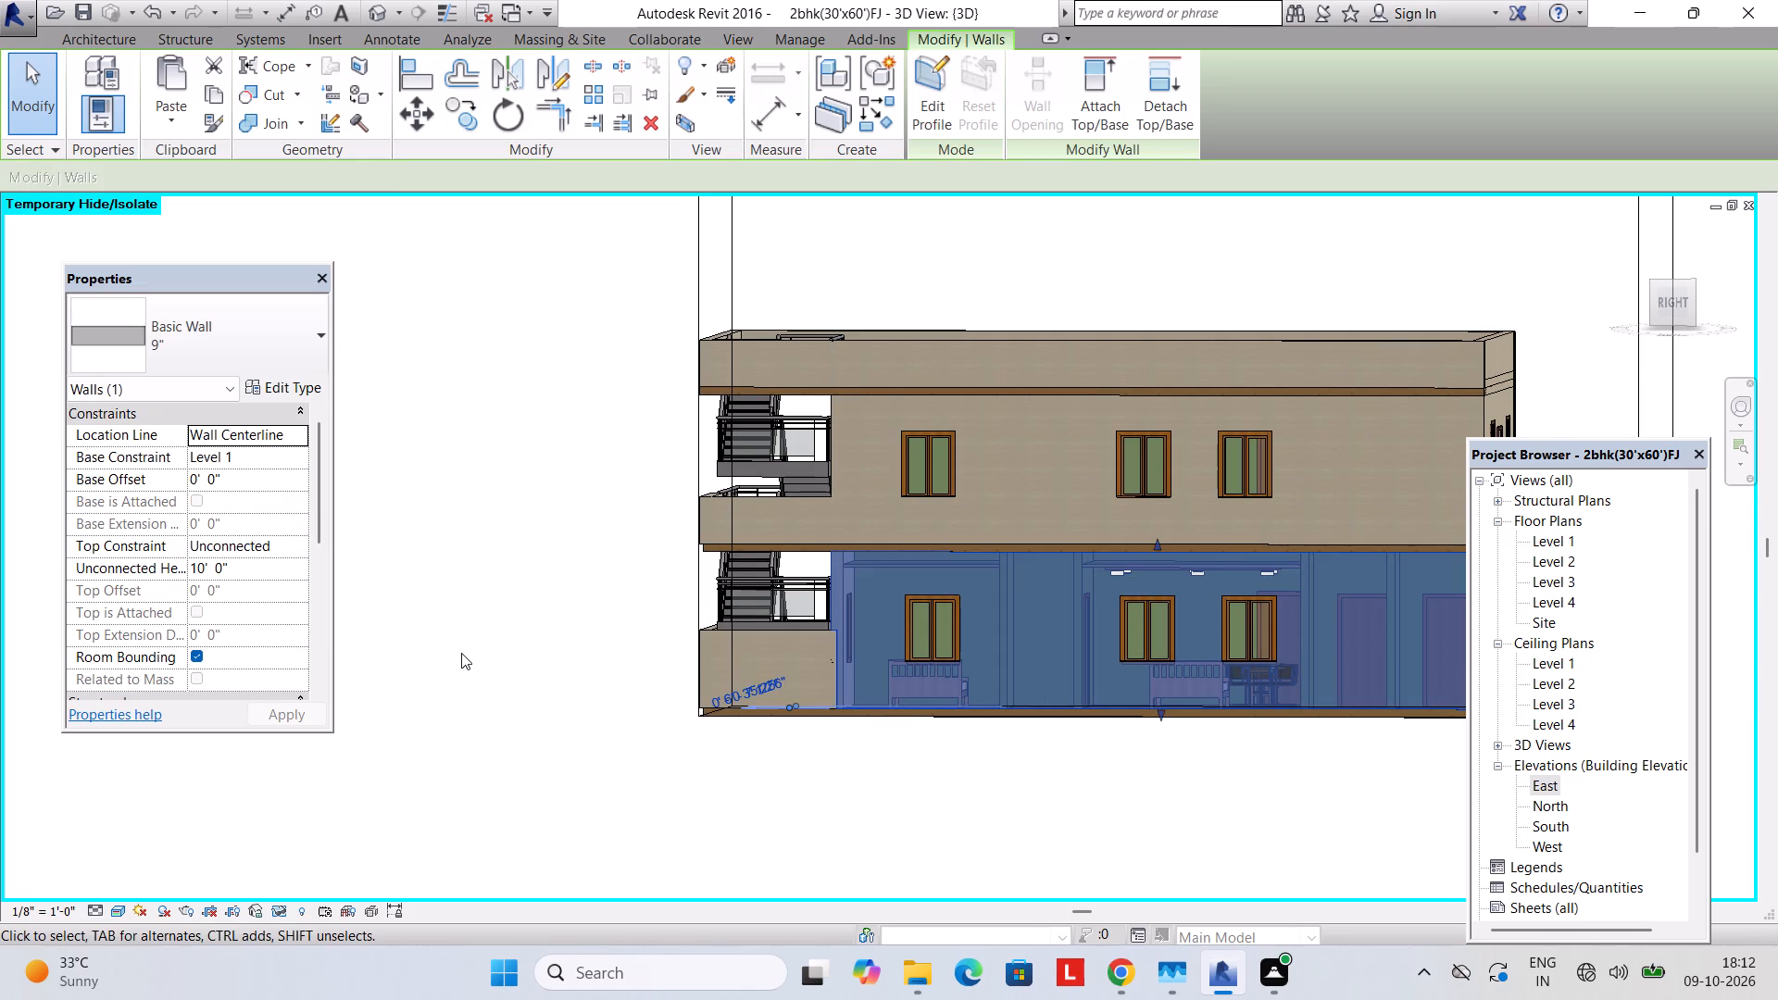
left_click(278, 908)
left_click(361, 859)
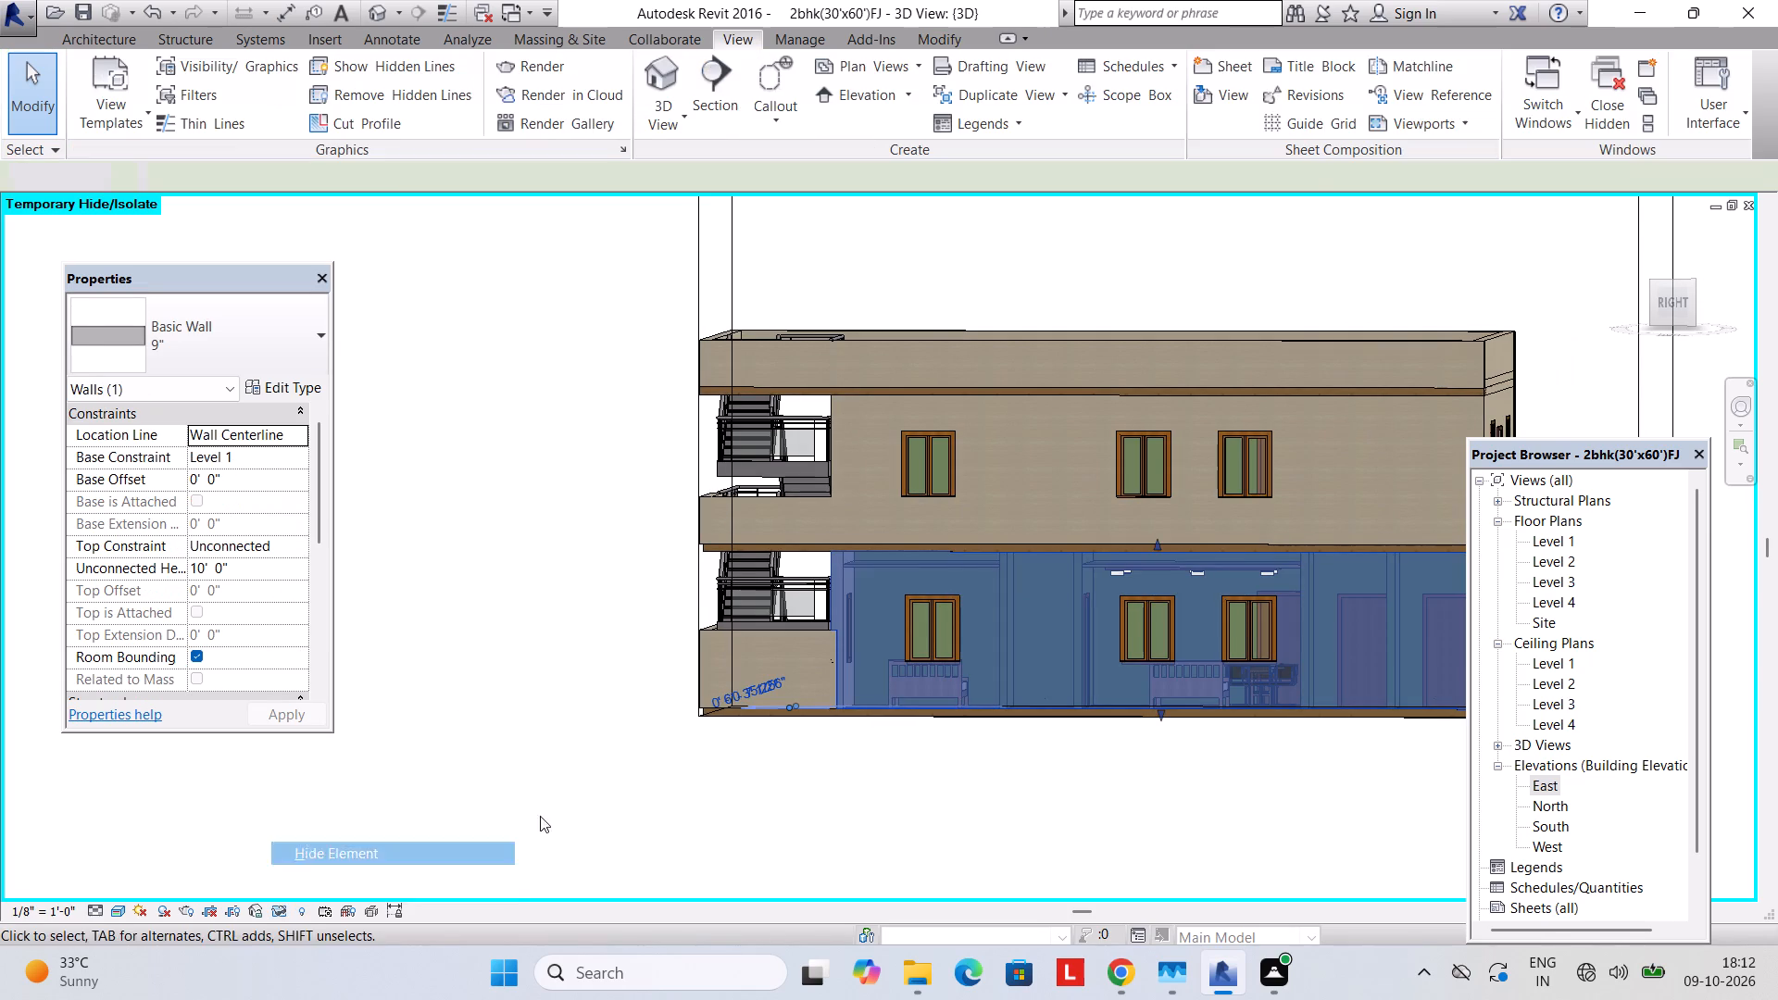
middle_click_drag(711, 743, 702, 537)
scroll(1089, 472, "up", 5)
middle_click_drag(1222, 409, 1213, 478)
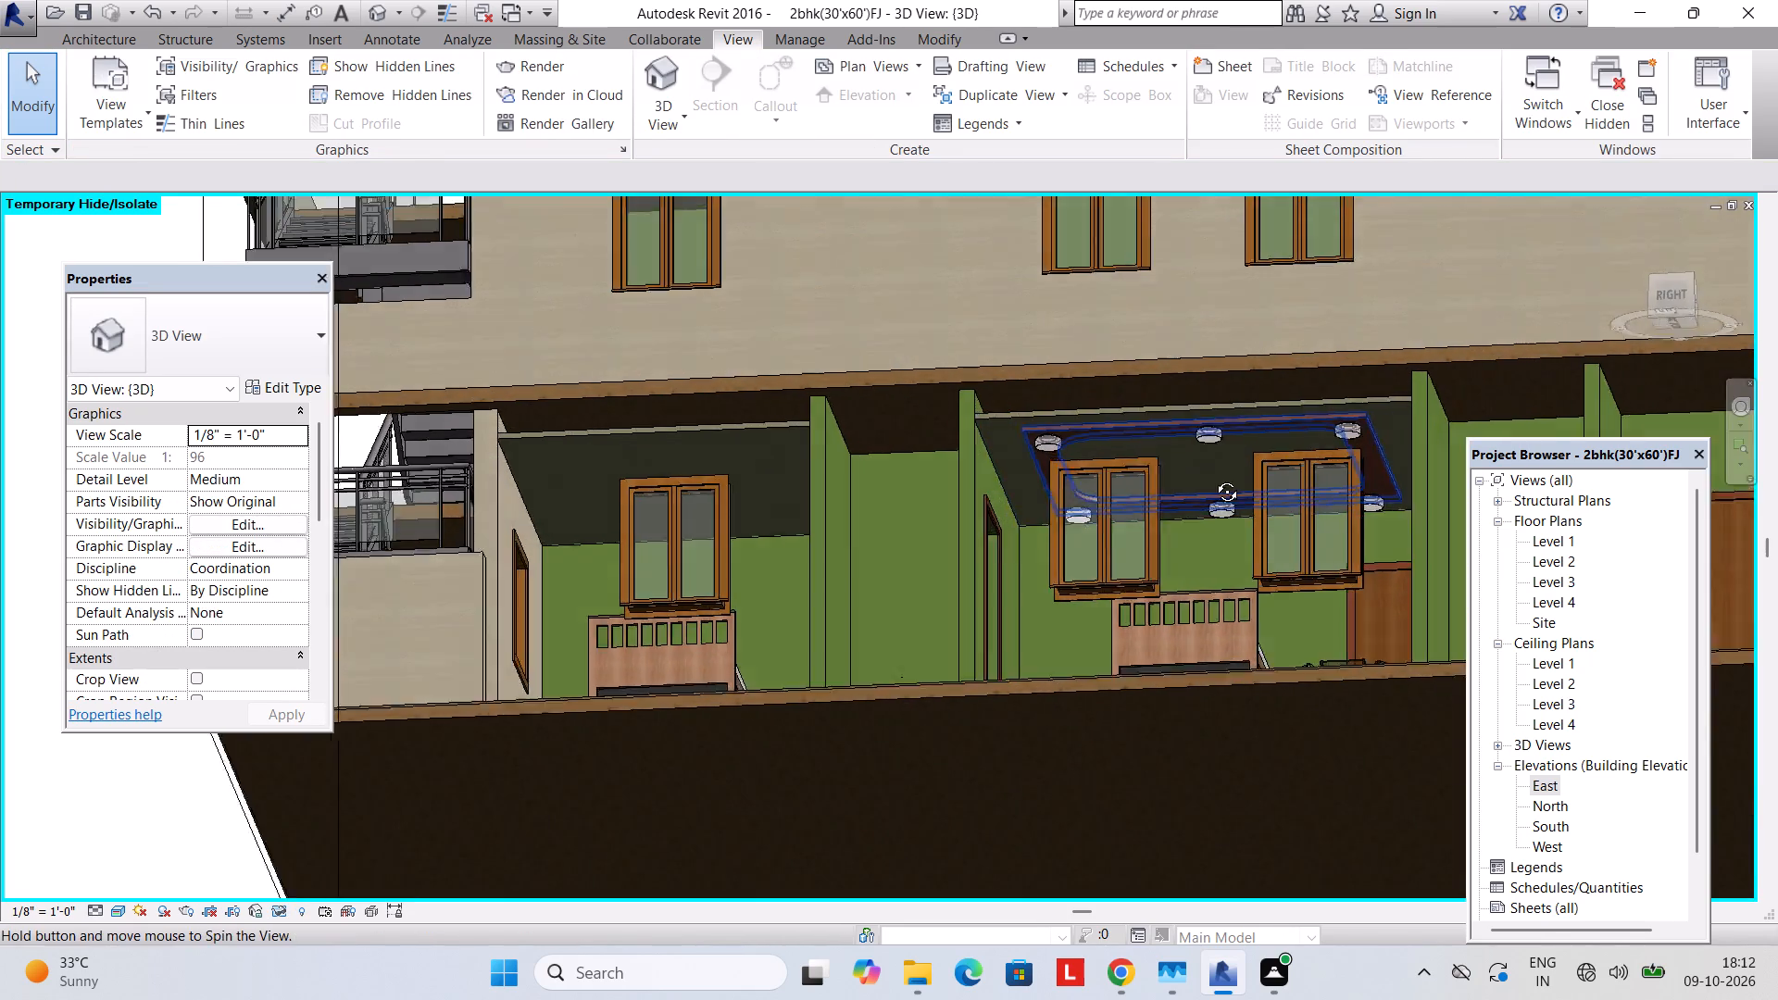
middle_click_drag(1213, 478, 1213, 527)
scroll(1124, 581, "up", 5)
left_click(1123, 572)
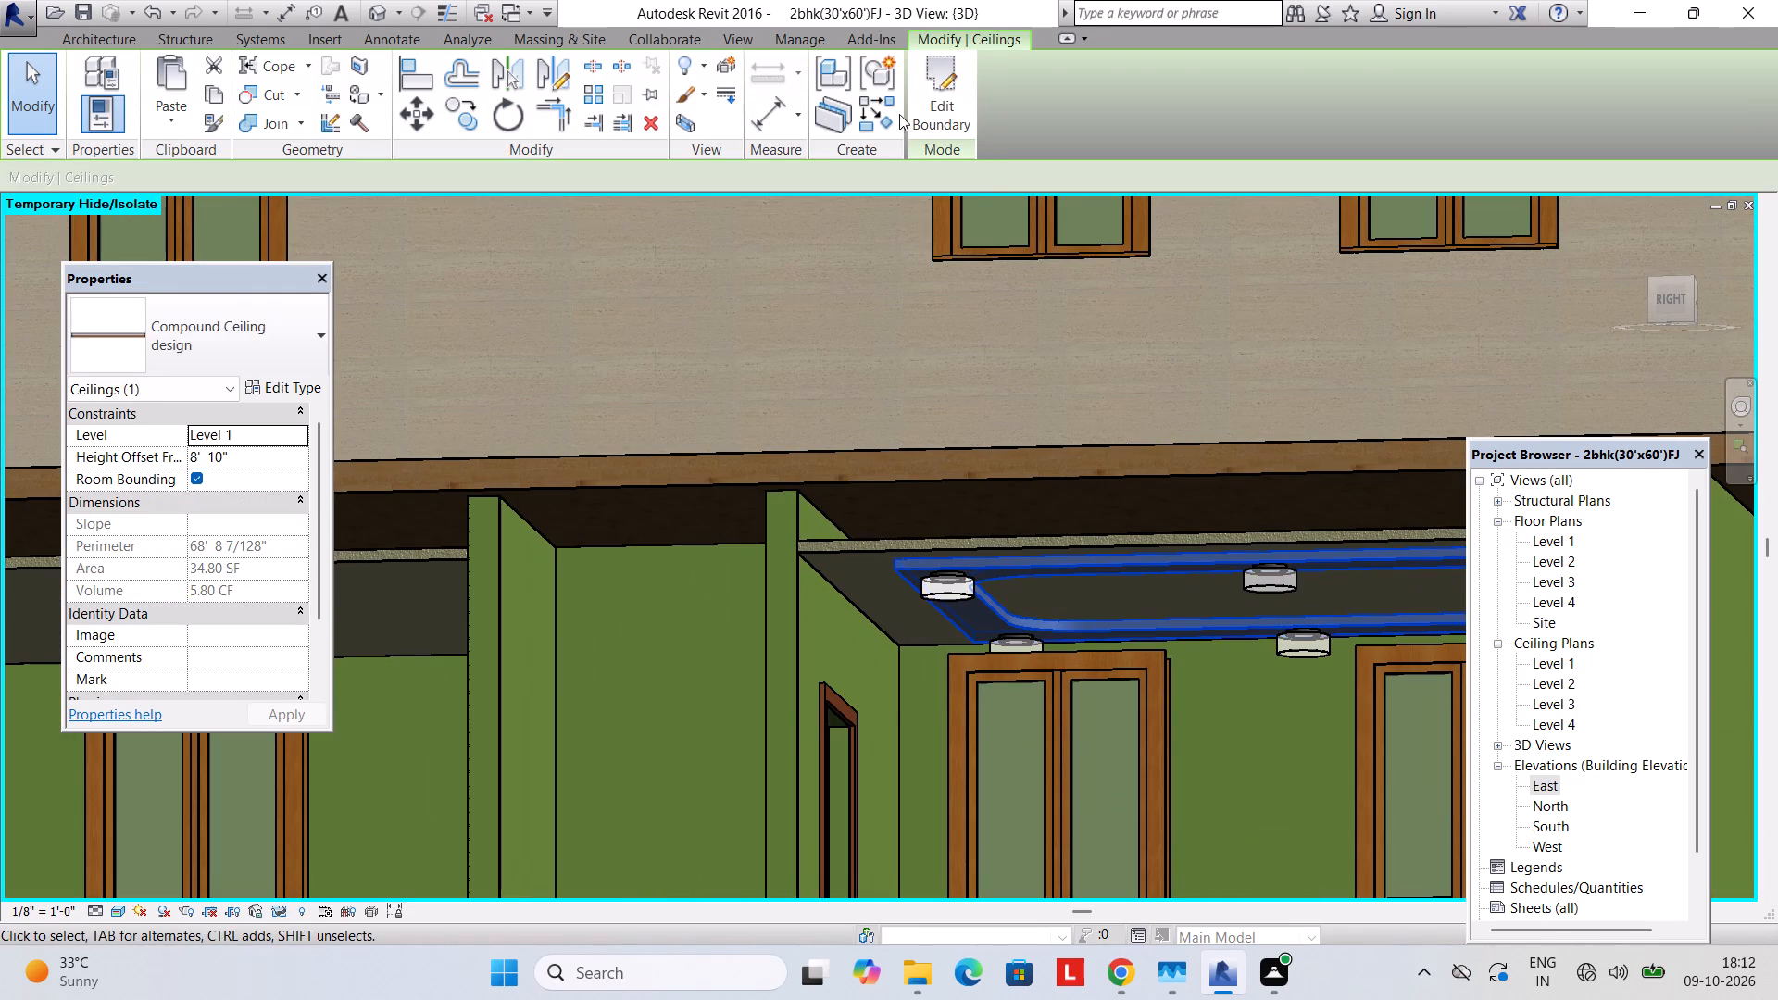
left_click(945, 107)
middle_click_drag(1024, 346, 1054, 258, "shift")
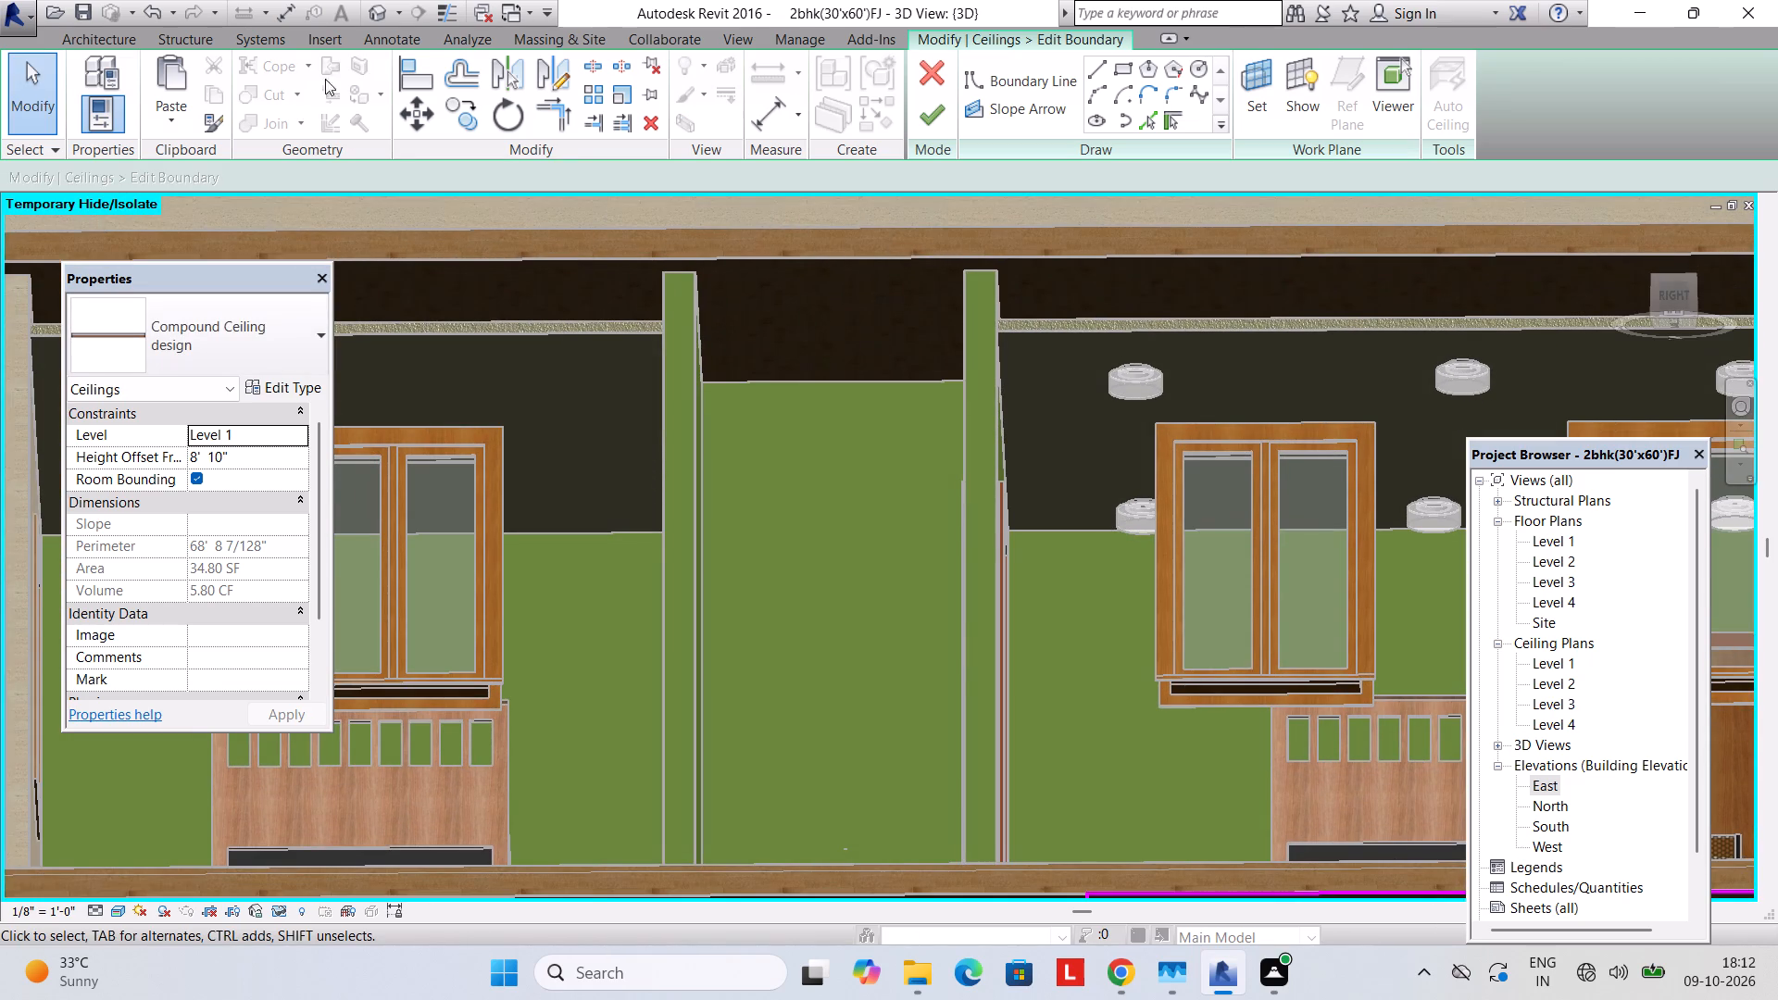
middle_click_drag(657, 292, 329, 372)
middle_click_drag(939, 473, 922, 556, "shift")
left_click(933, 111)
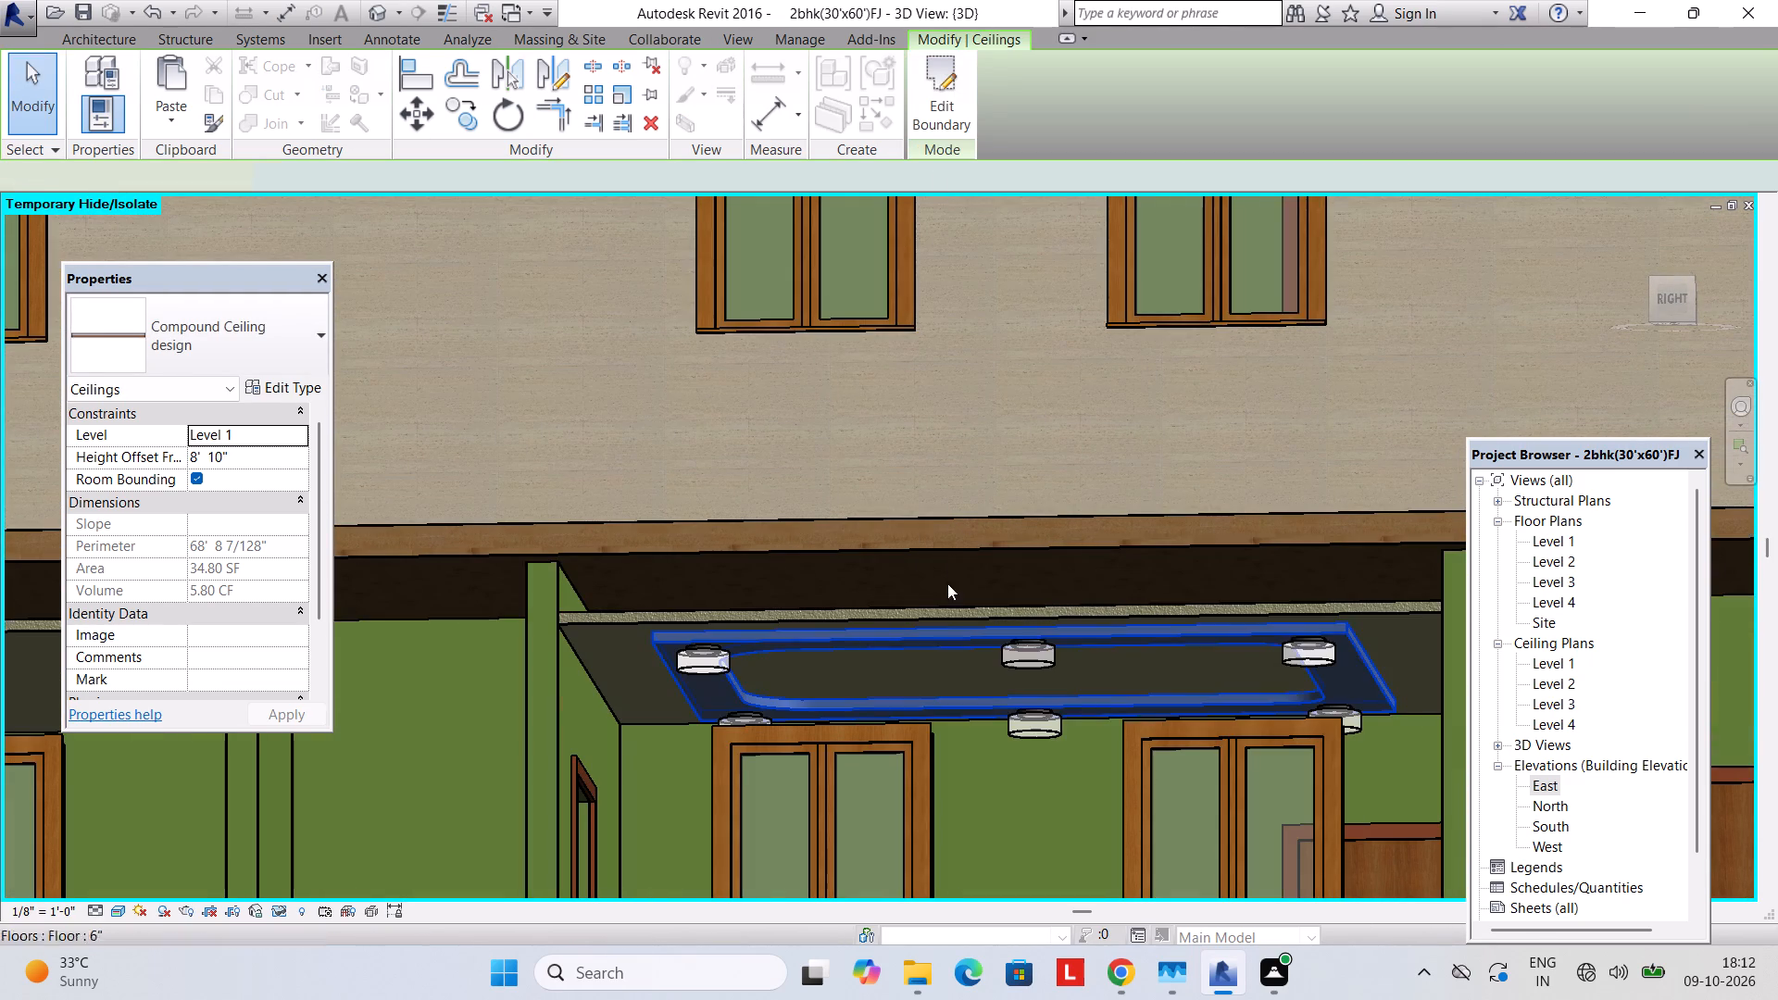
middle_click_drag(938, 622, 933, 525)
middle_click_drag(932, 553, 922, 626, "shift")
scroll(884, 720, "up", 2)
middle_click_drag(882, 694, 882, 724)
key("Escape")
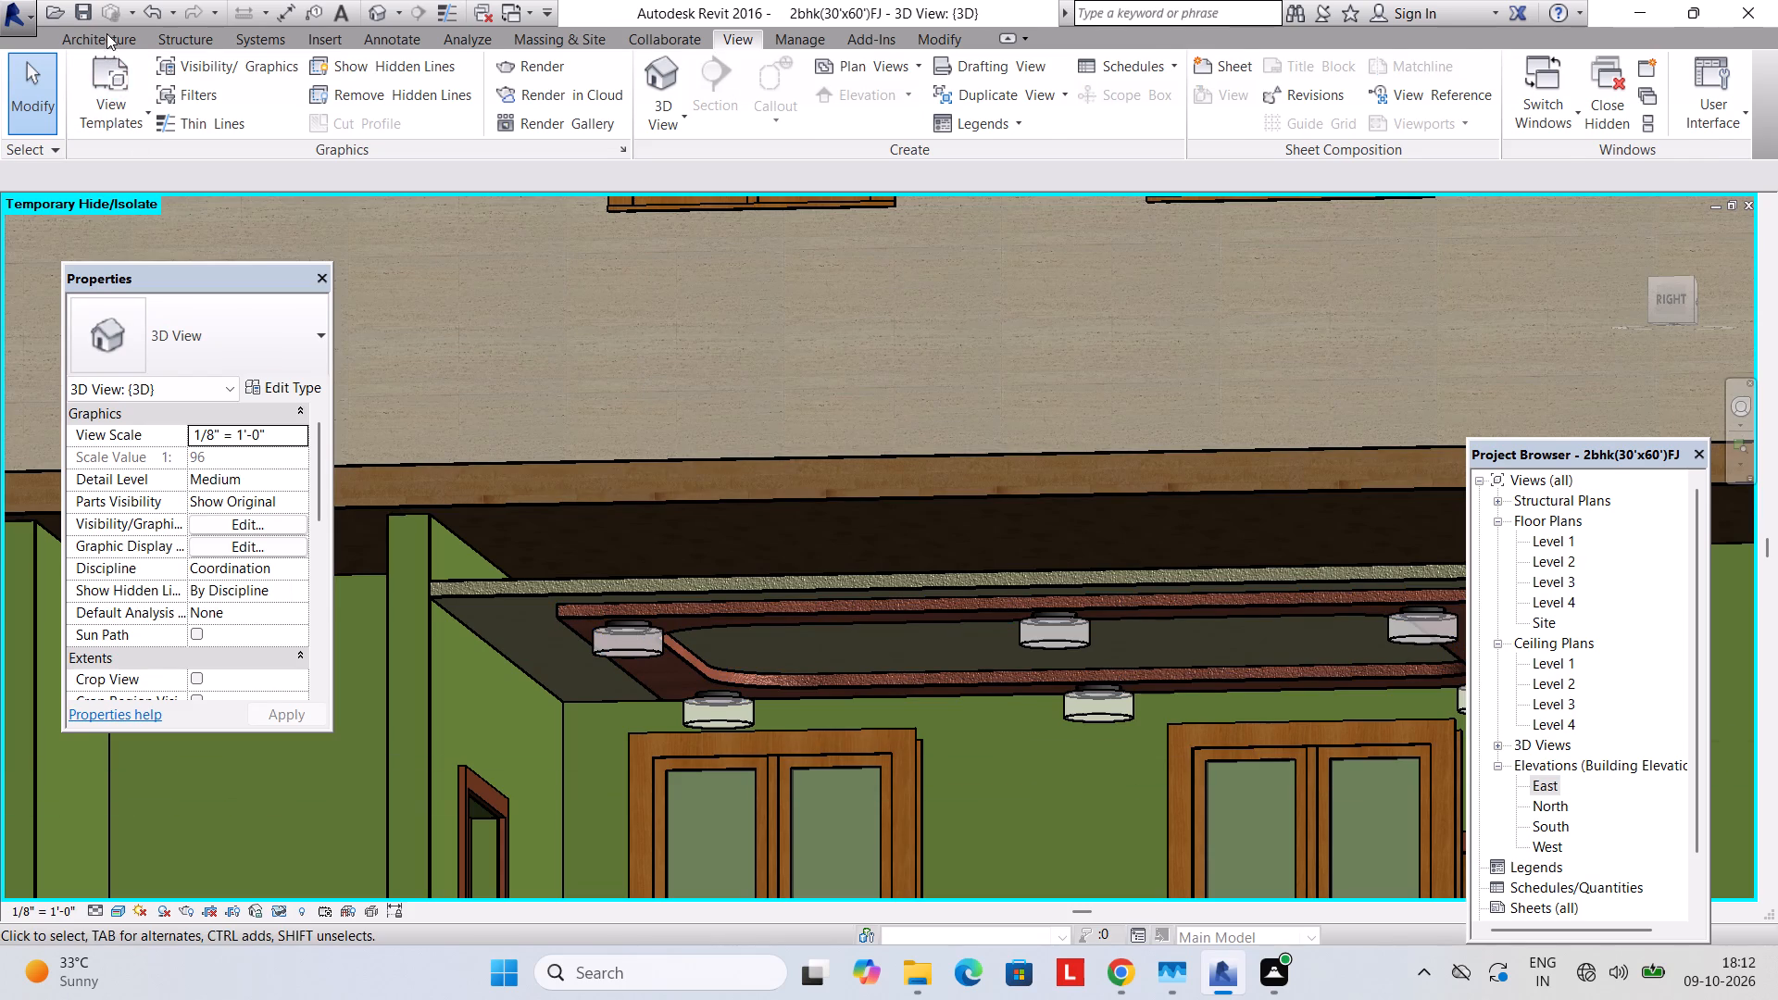
Create an in-place model in the Ceilings category with the default name and start a Sweep in it.
left_click(106, 33)
left_click(239, 96)
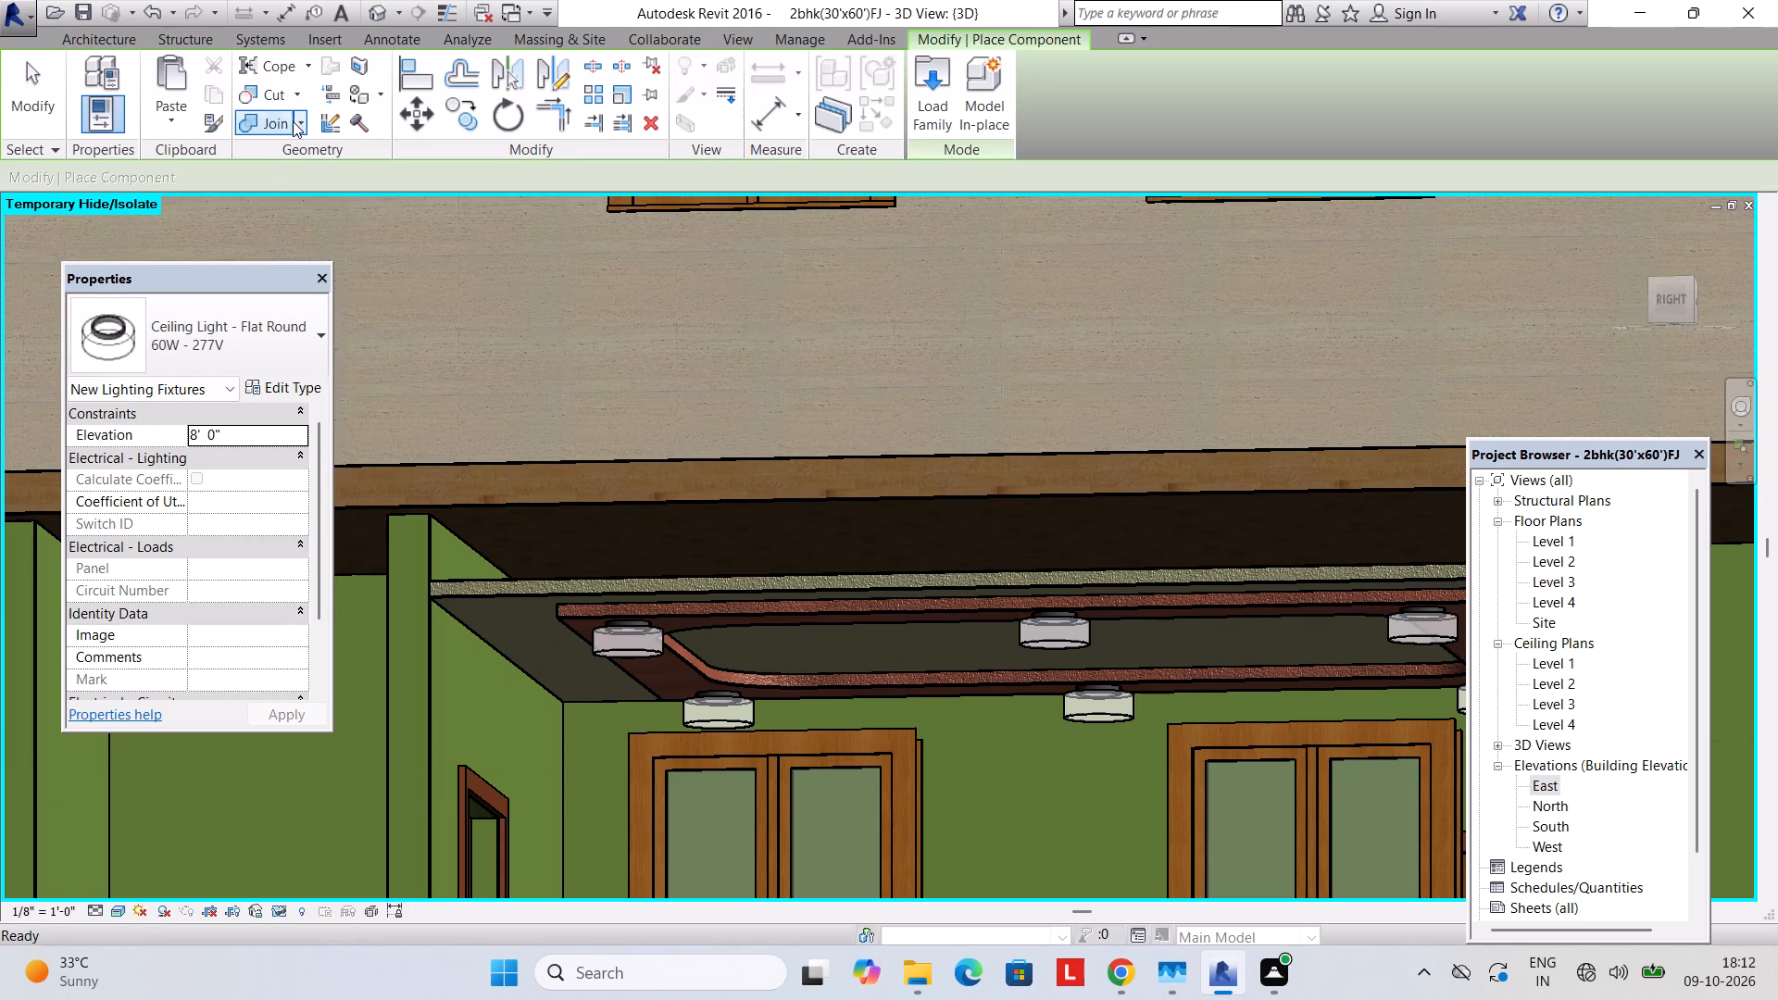
left_click(129, 35)
left_click(296, 107)
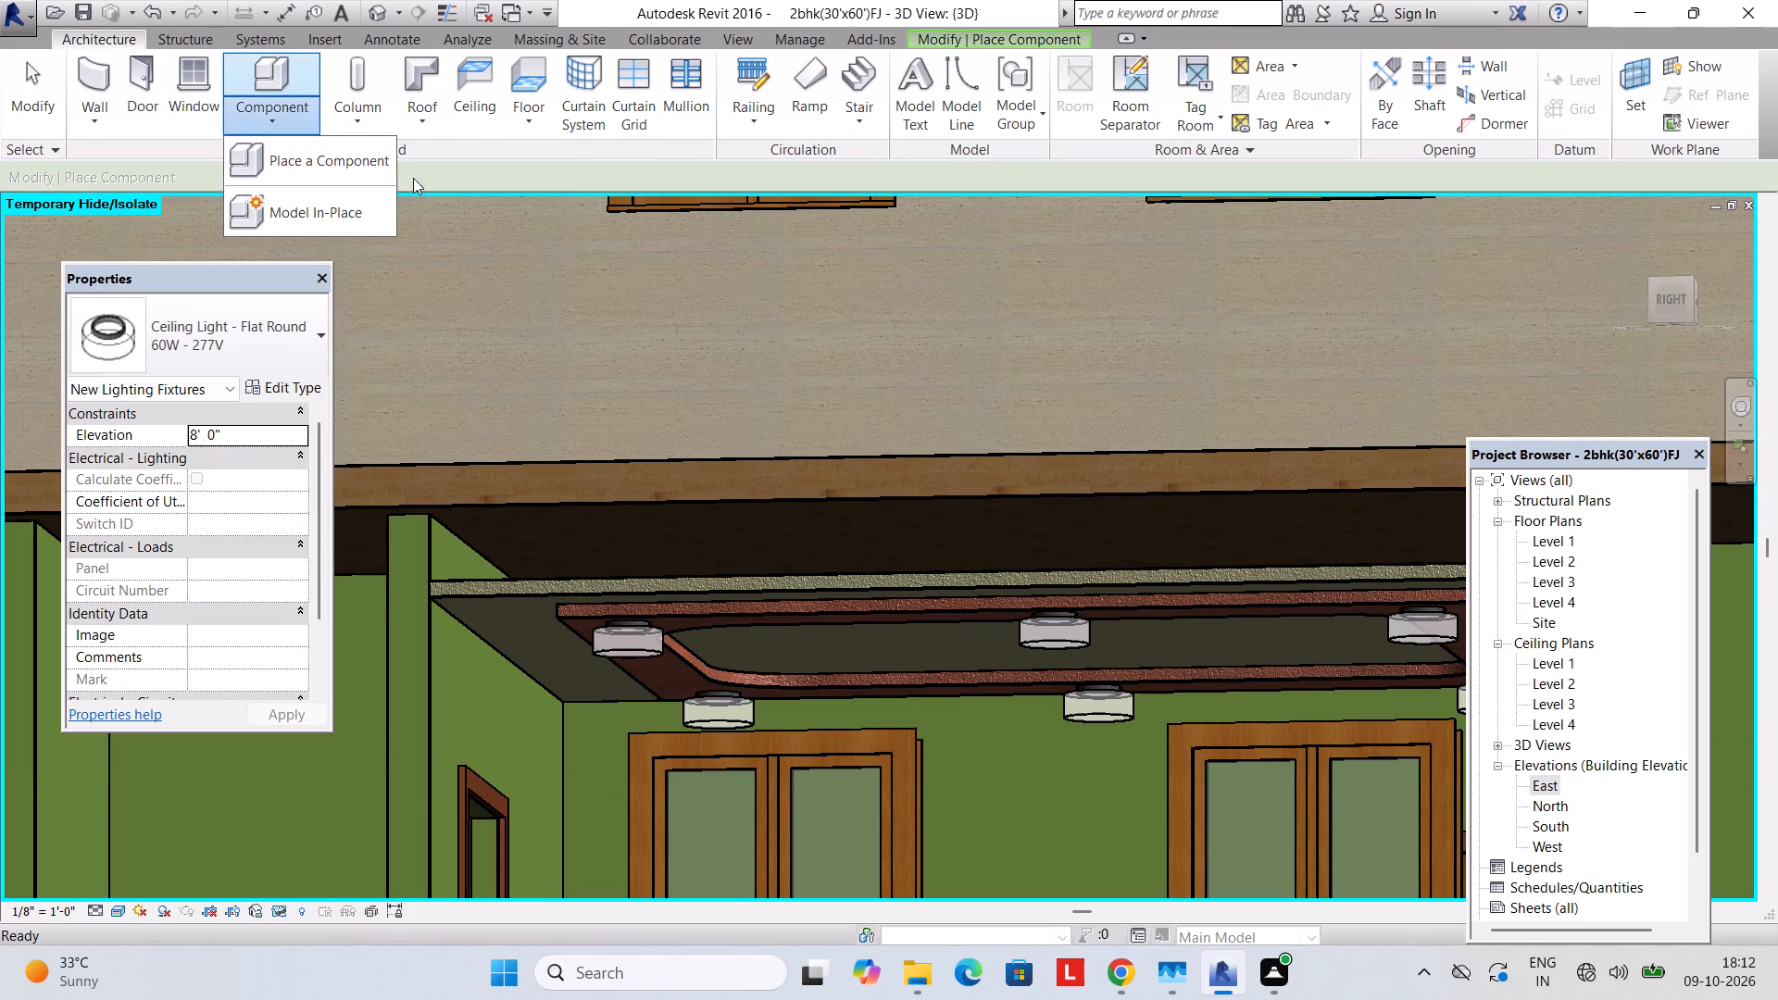
left_click(341, 205)
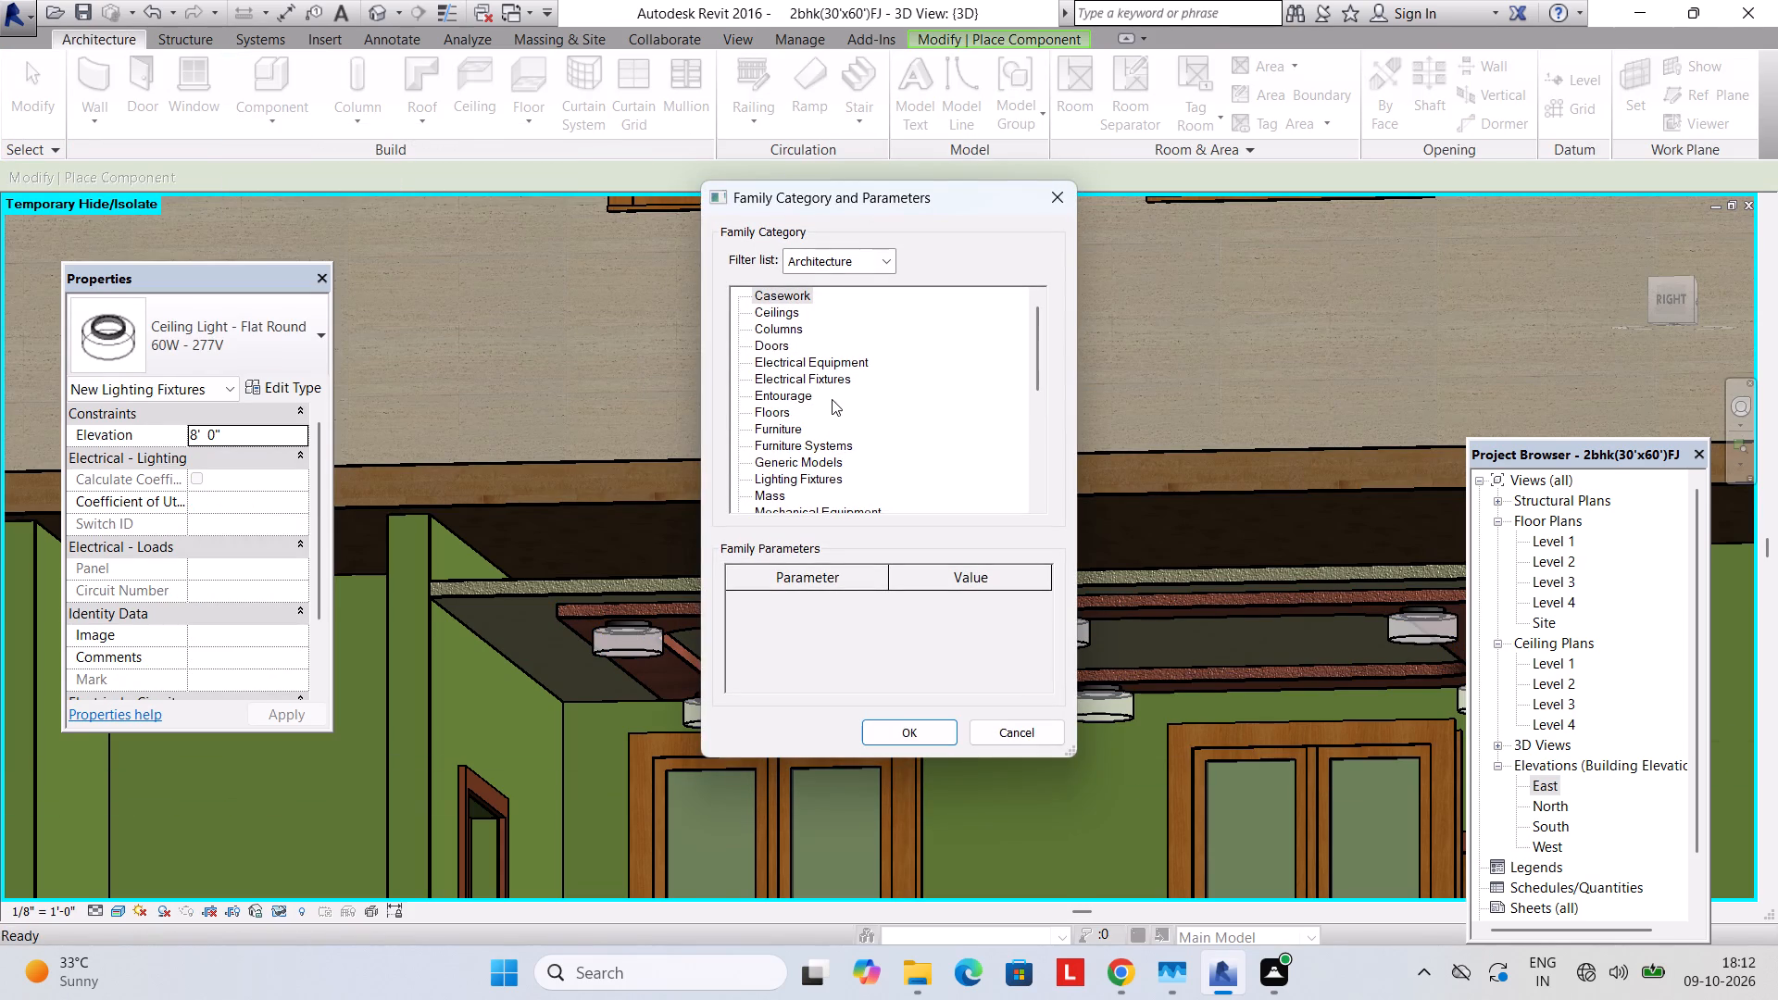
left_click(765, 316)
left_click(909, 731)
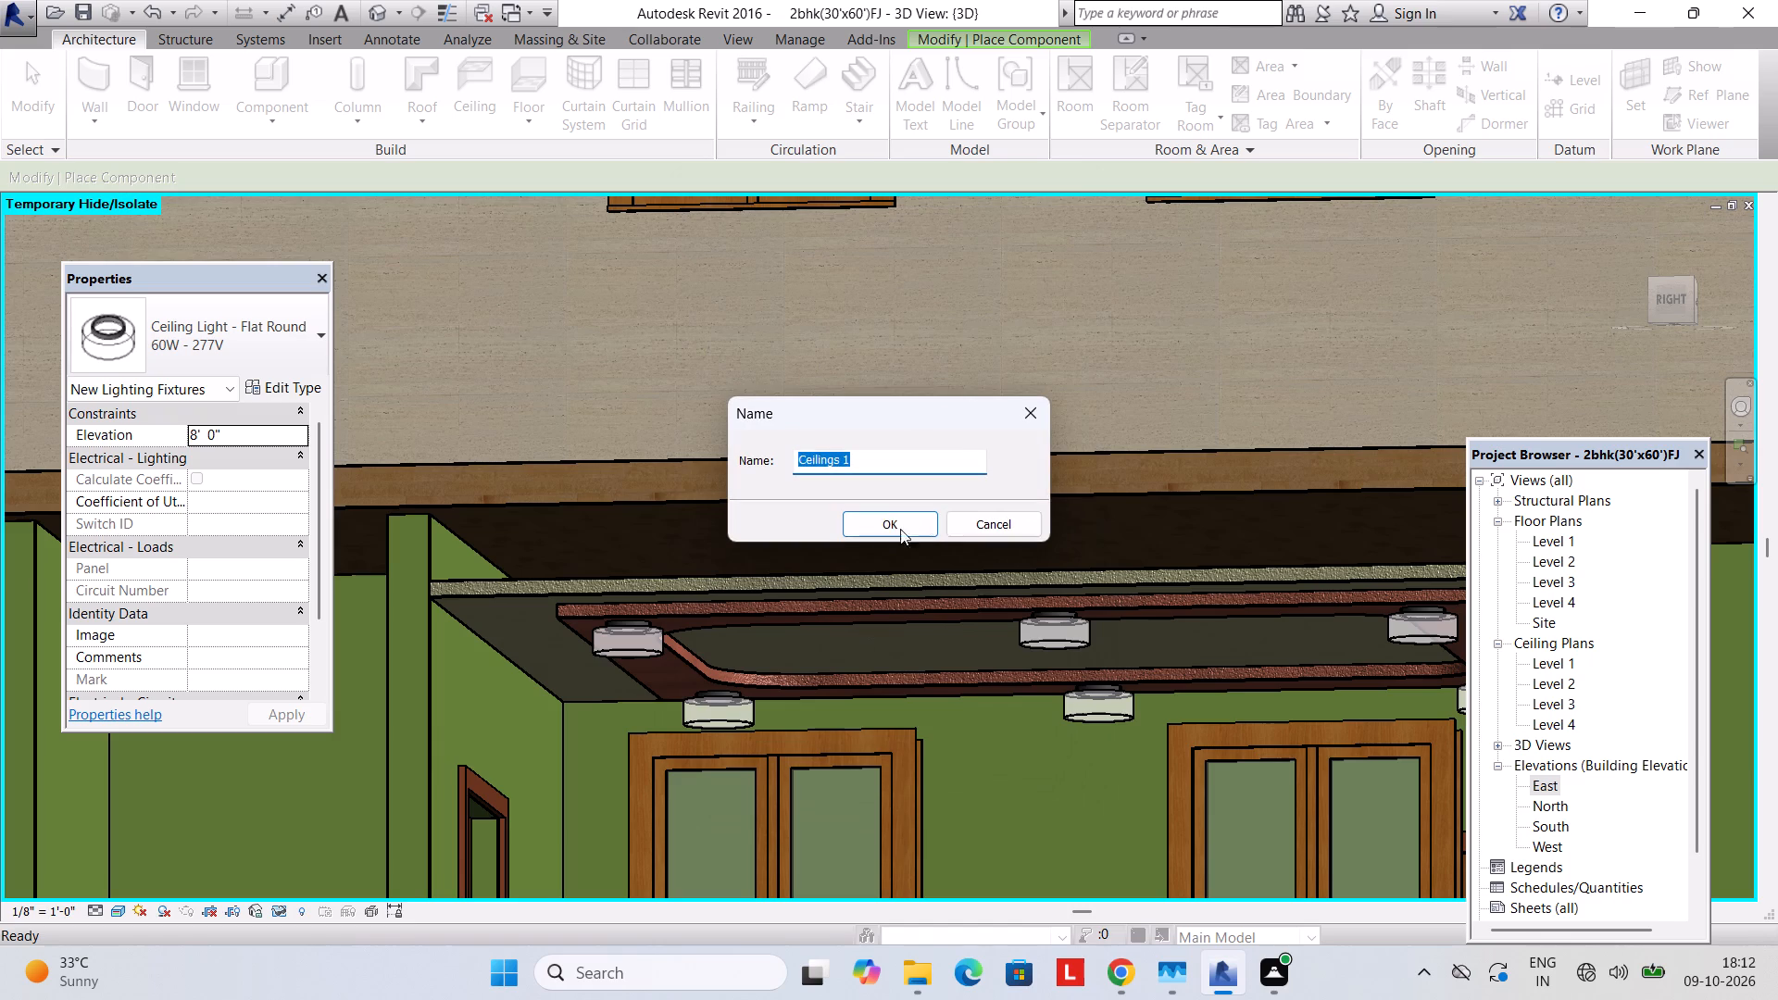
left_click(903, 519)
middle_click_drag(989, 542, 866, 419)
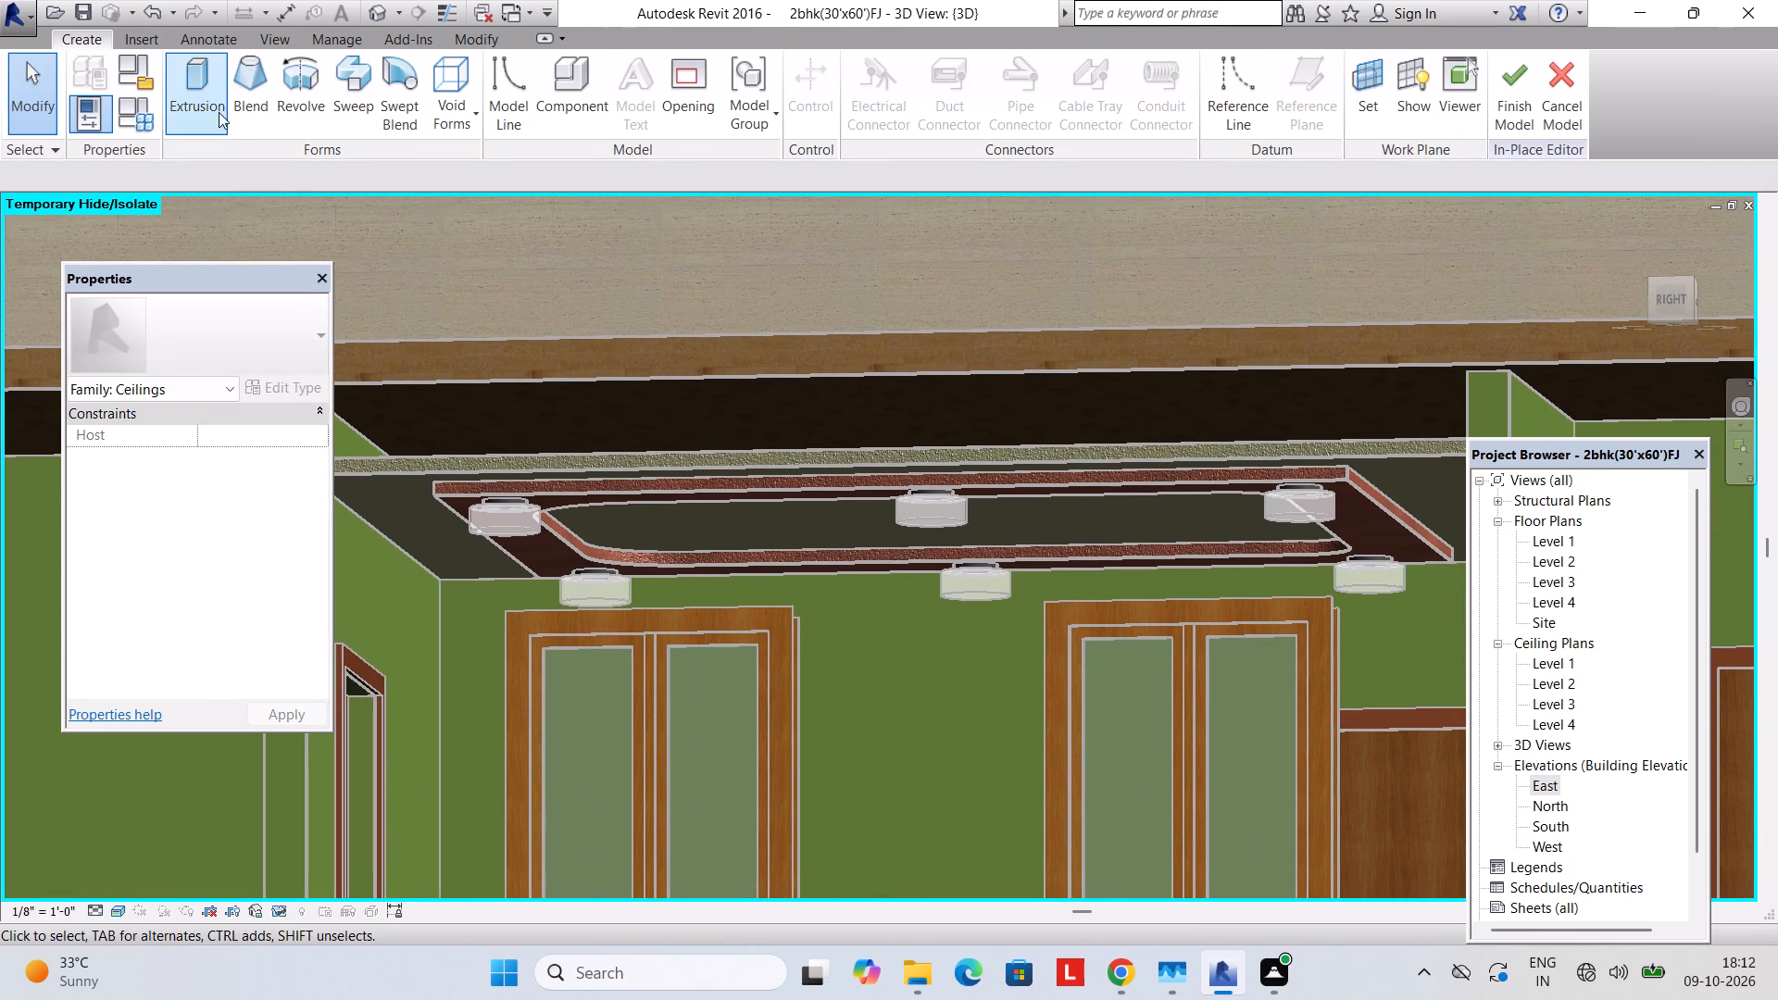
left_click(374, 85)
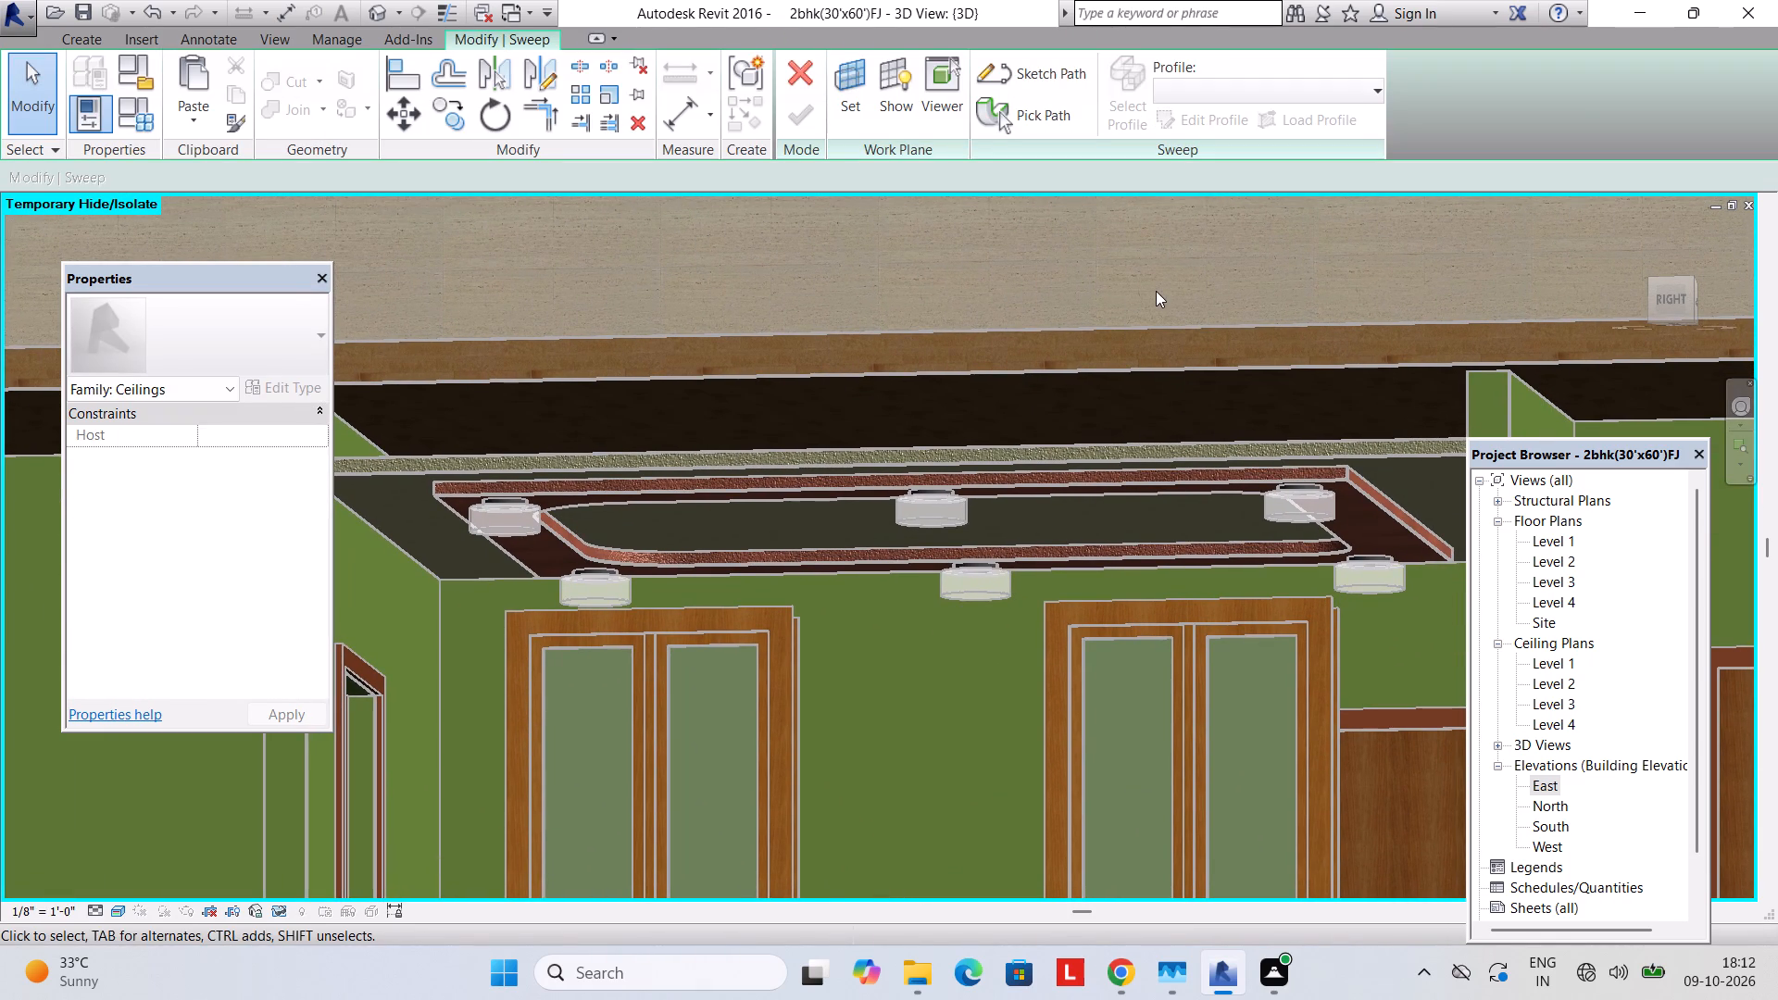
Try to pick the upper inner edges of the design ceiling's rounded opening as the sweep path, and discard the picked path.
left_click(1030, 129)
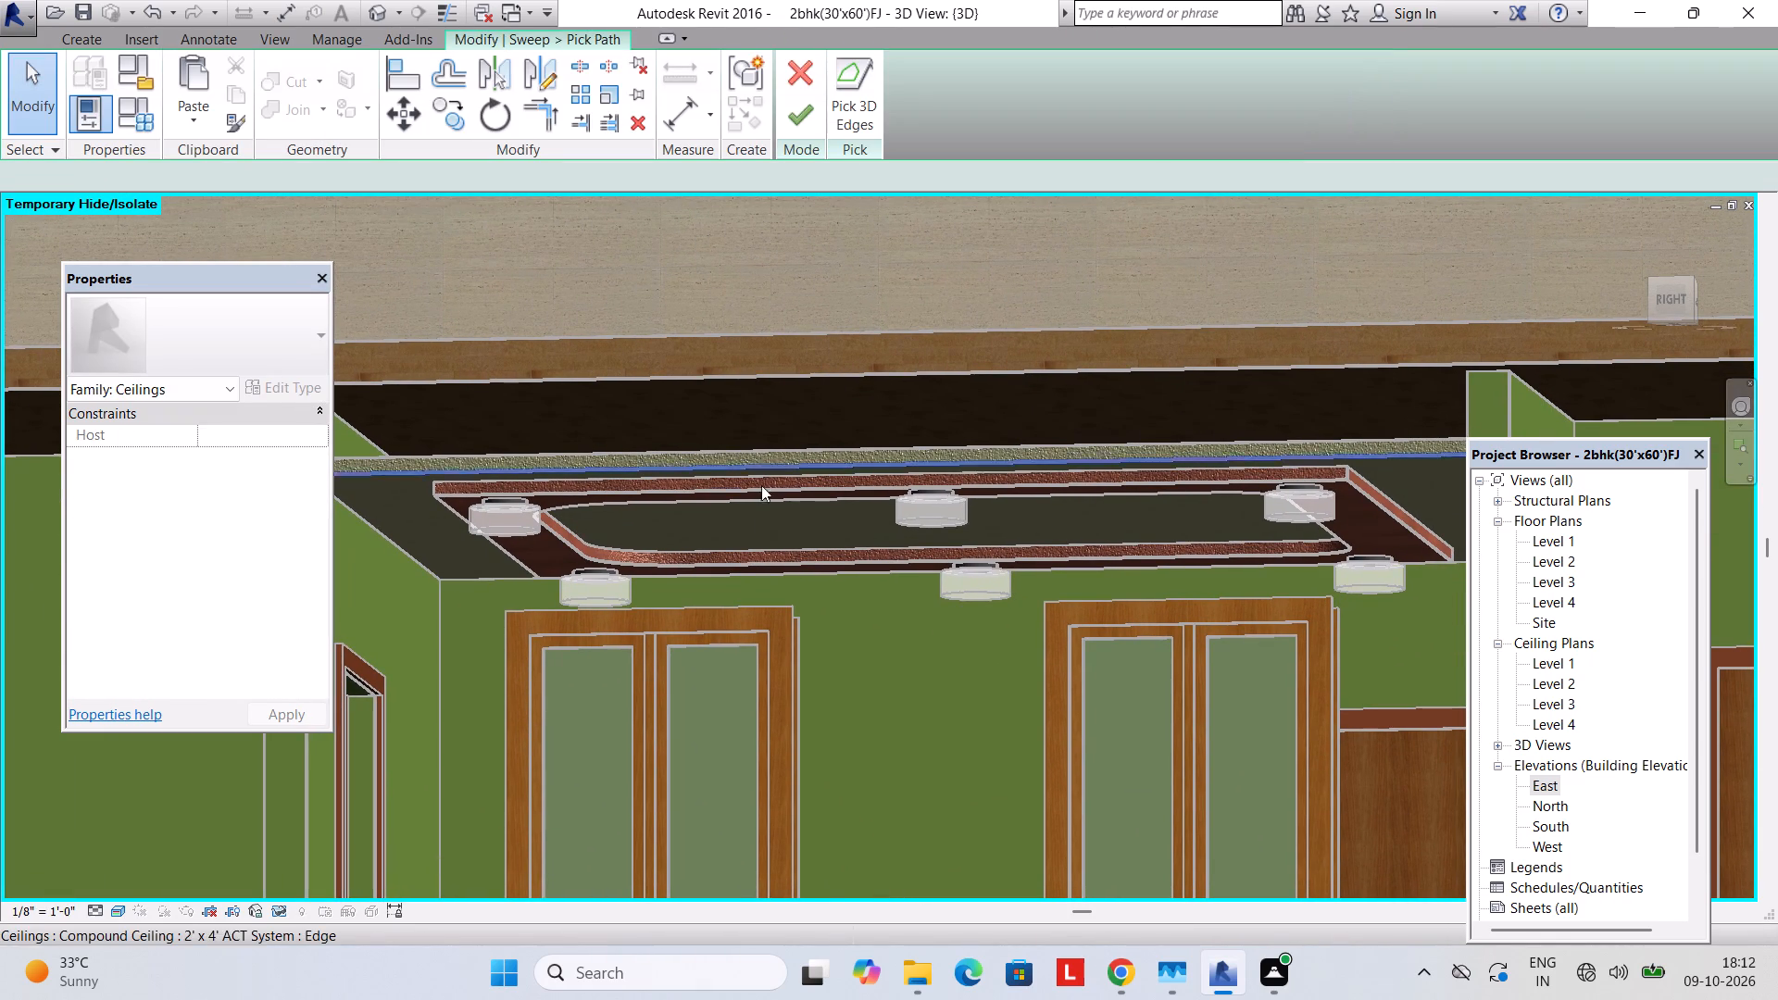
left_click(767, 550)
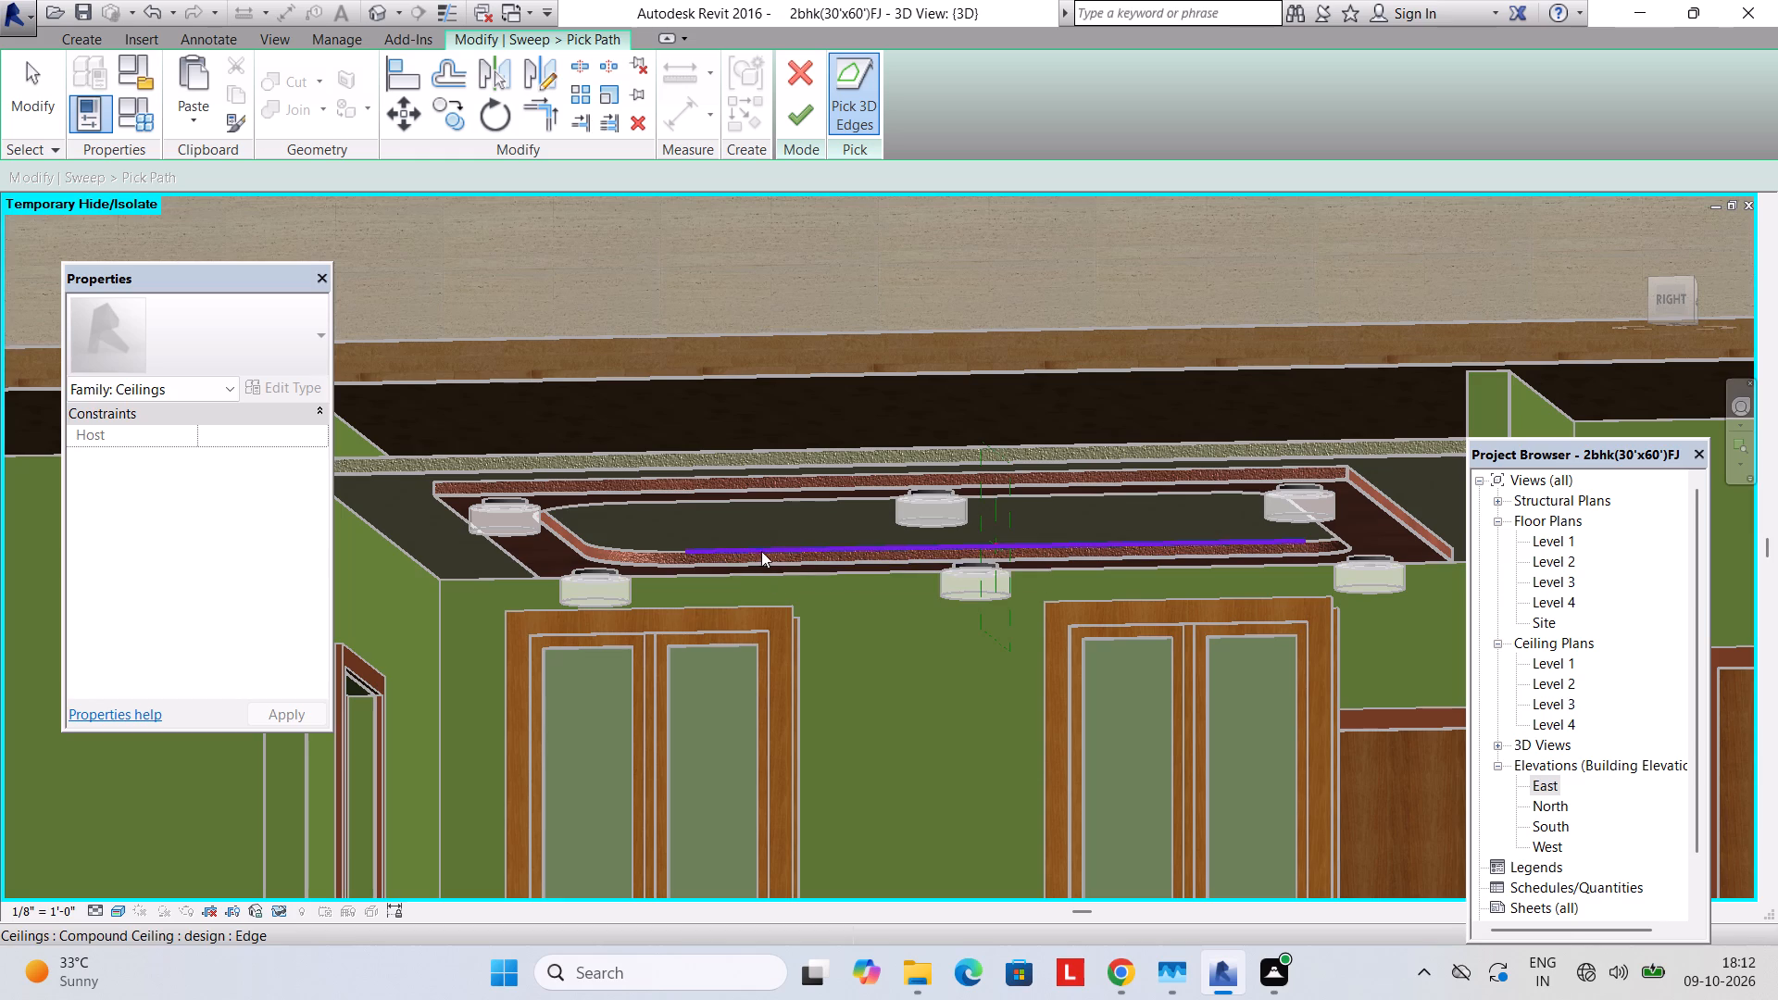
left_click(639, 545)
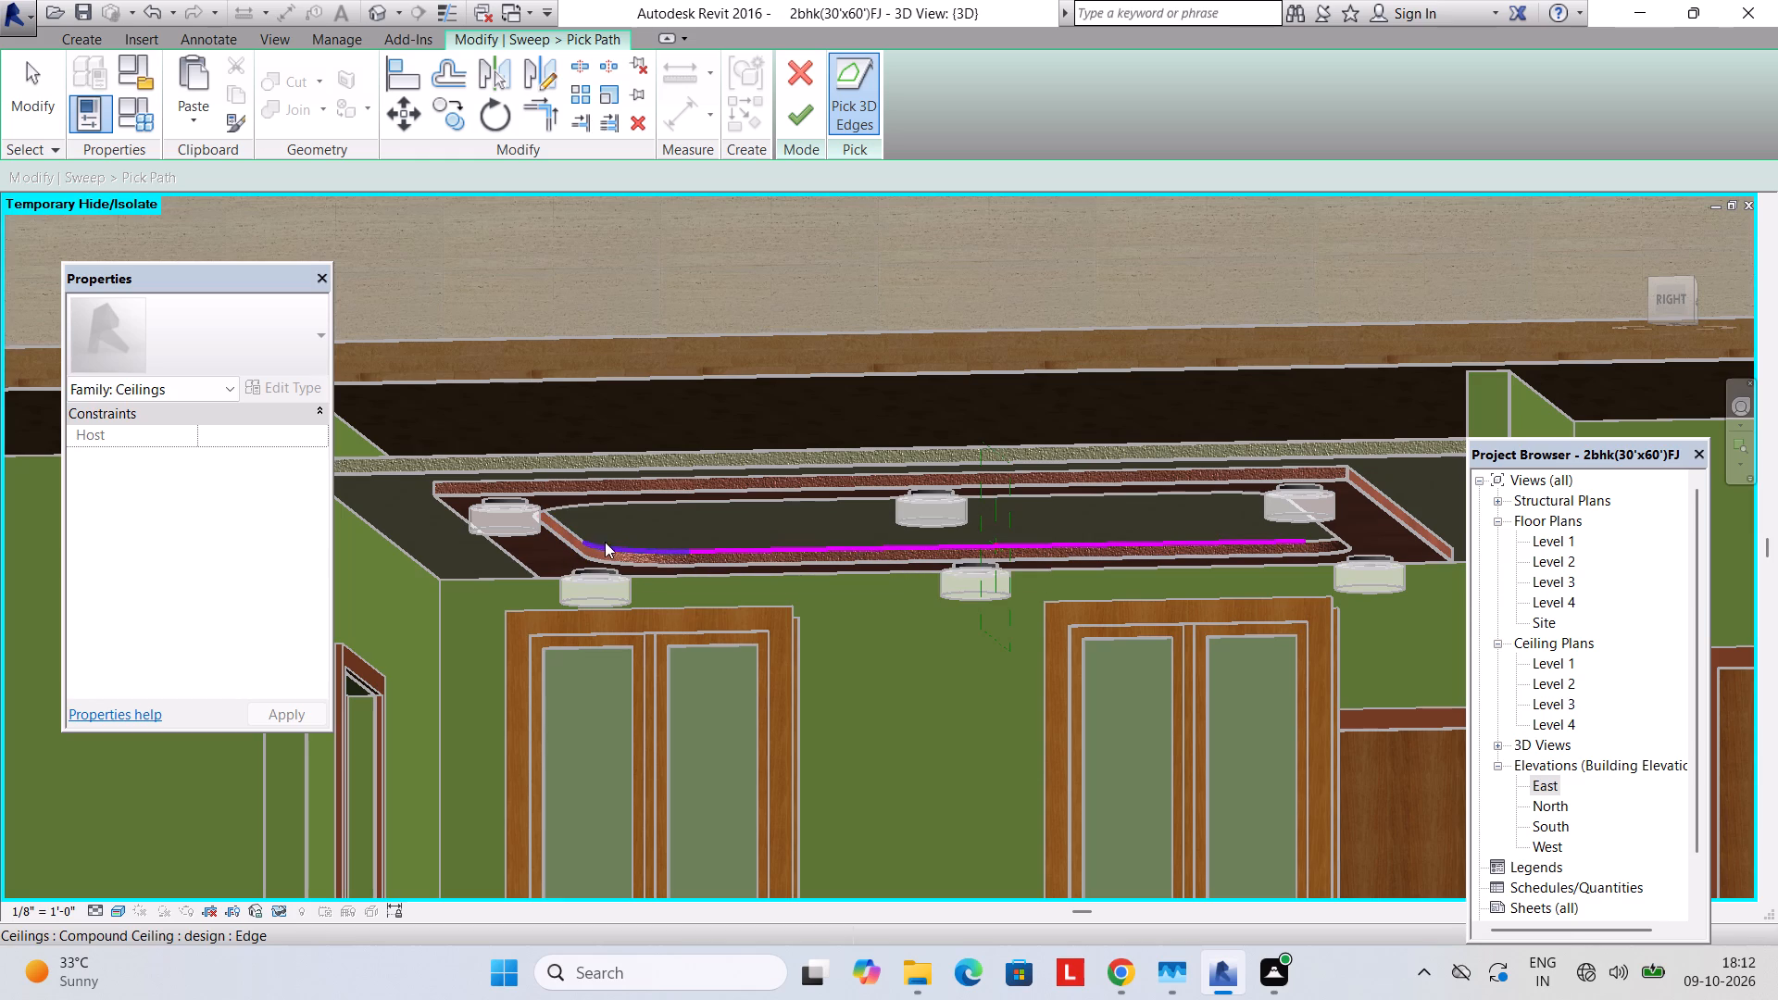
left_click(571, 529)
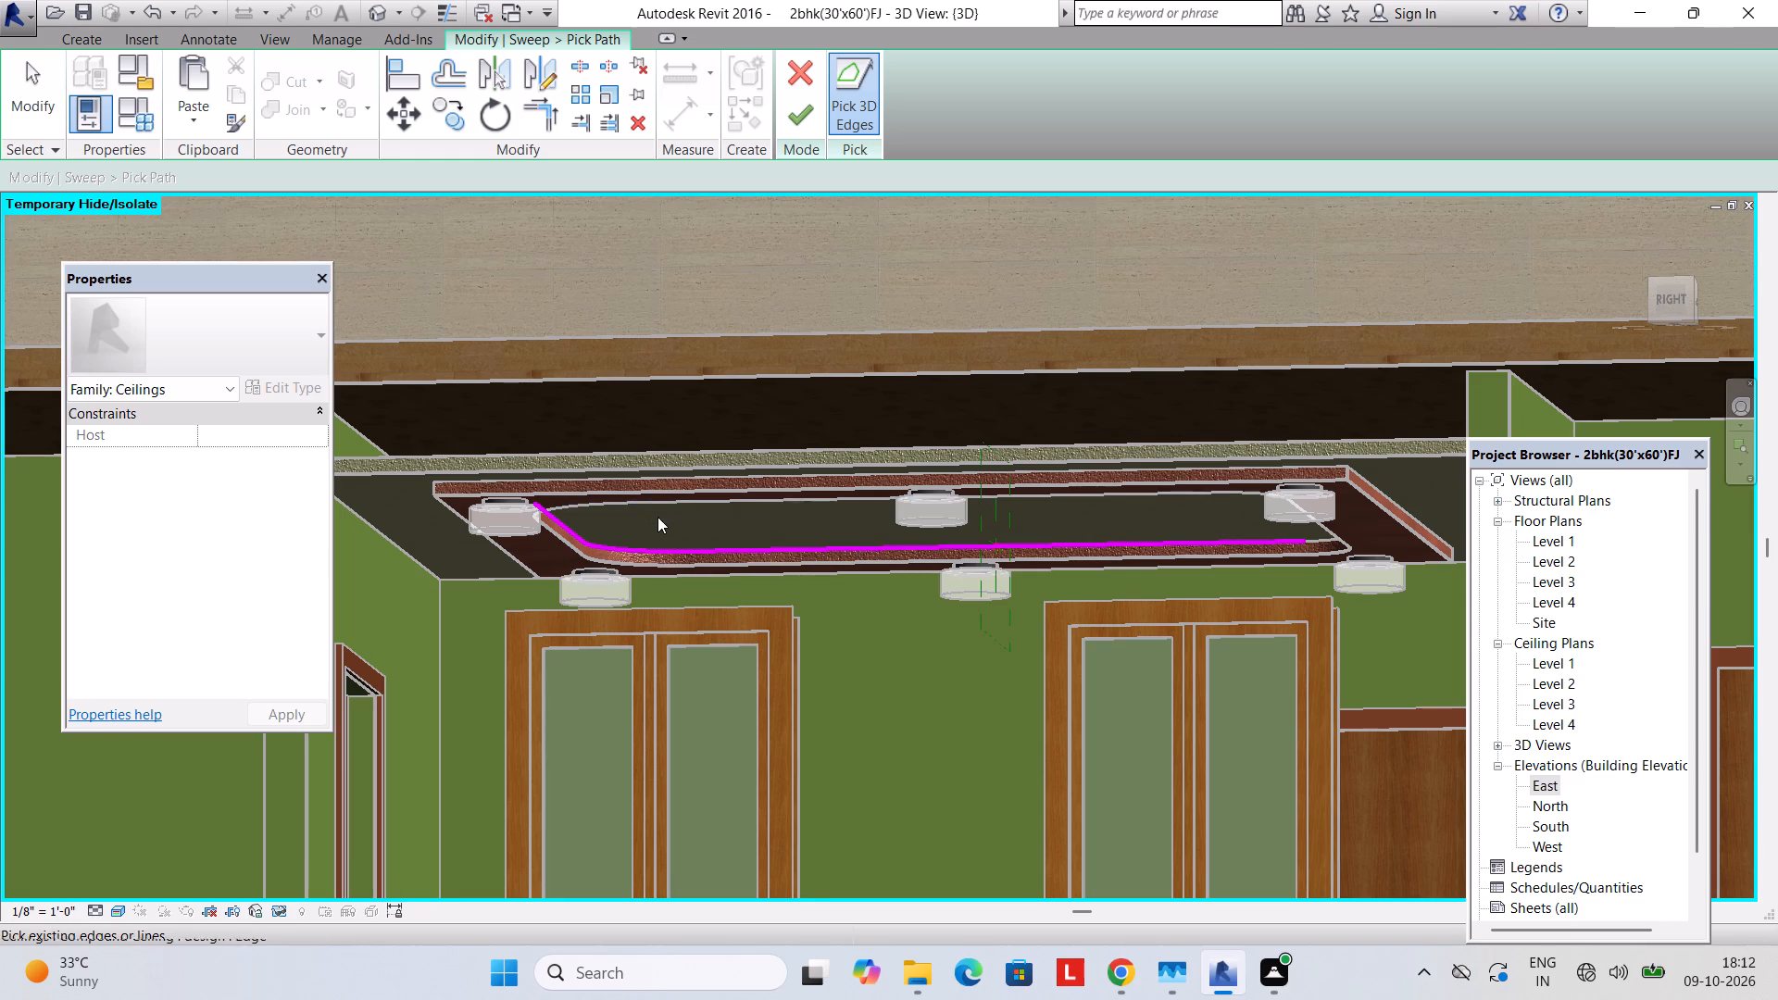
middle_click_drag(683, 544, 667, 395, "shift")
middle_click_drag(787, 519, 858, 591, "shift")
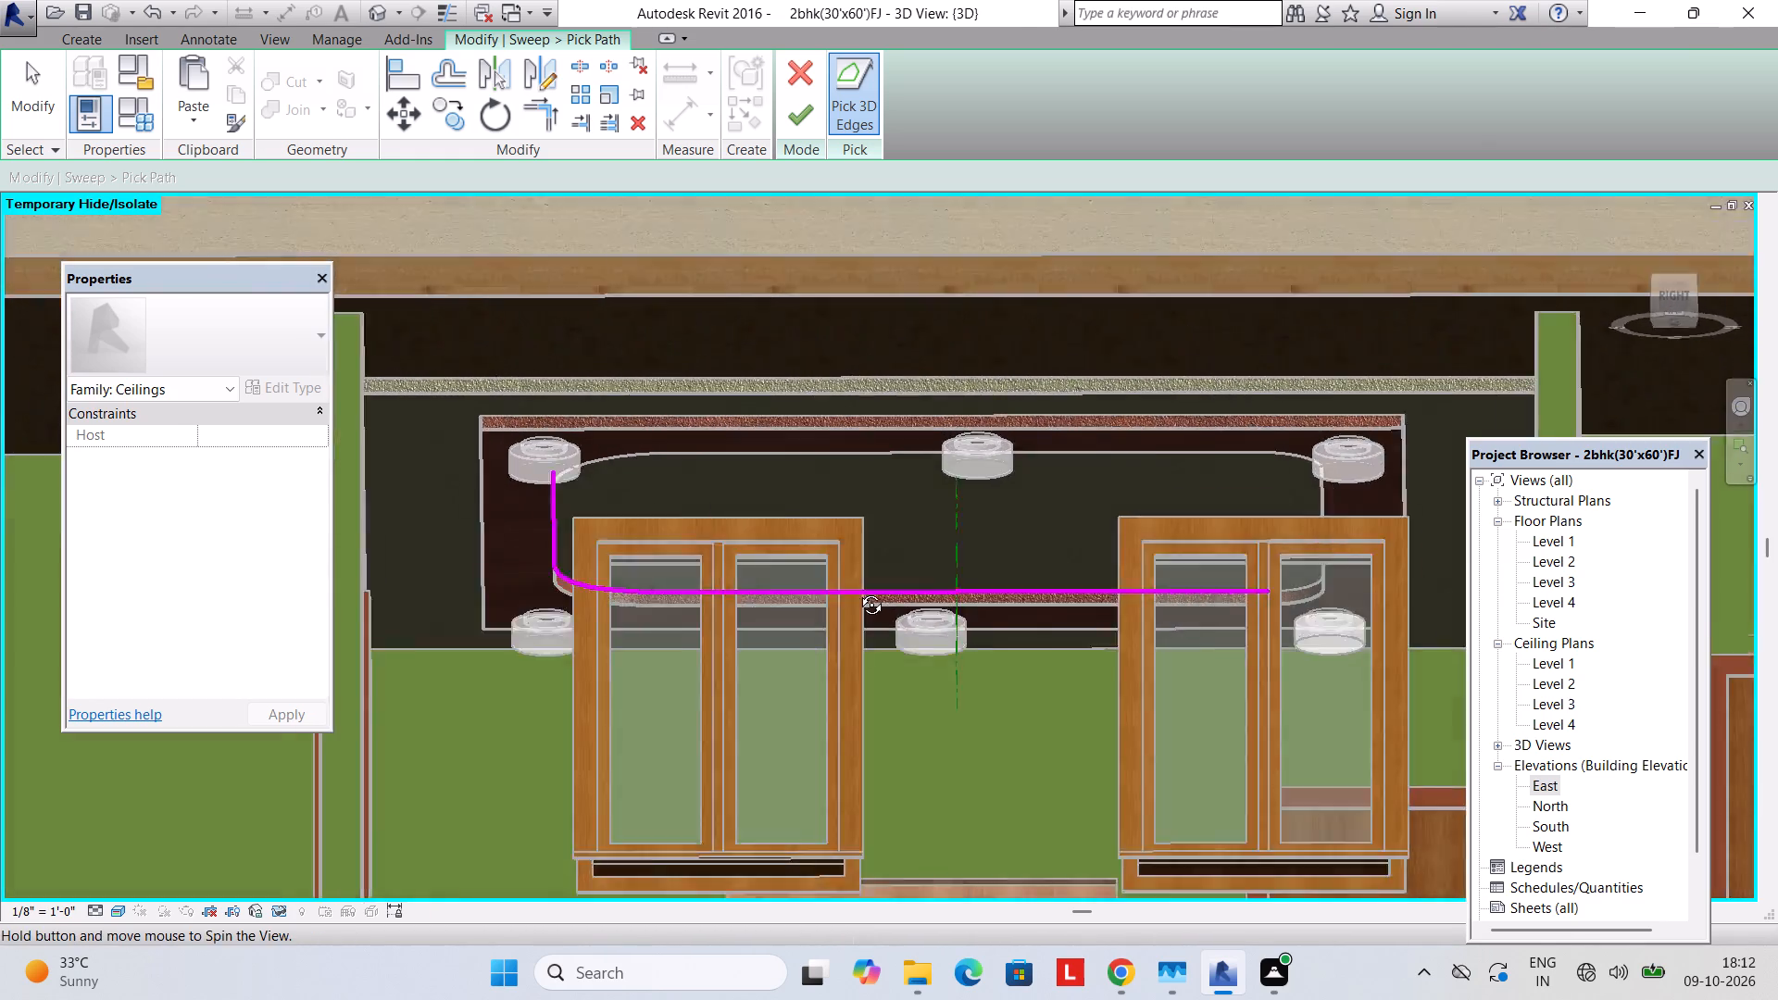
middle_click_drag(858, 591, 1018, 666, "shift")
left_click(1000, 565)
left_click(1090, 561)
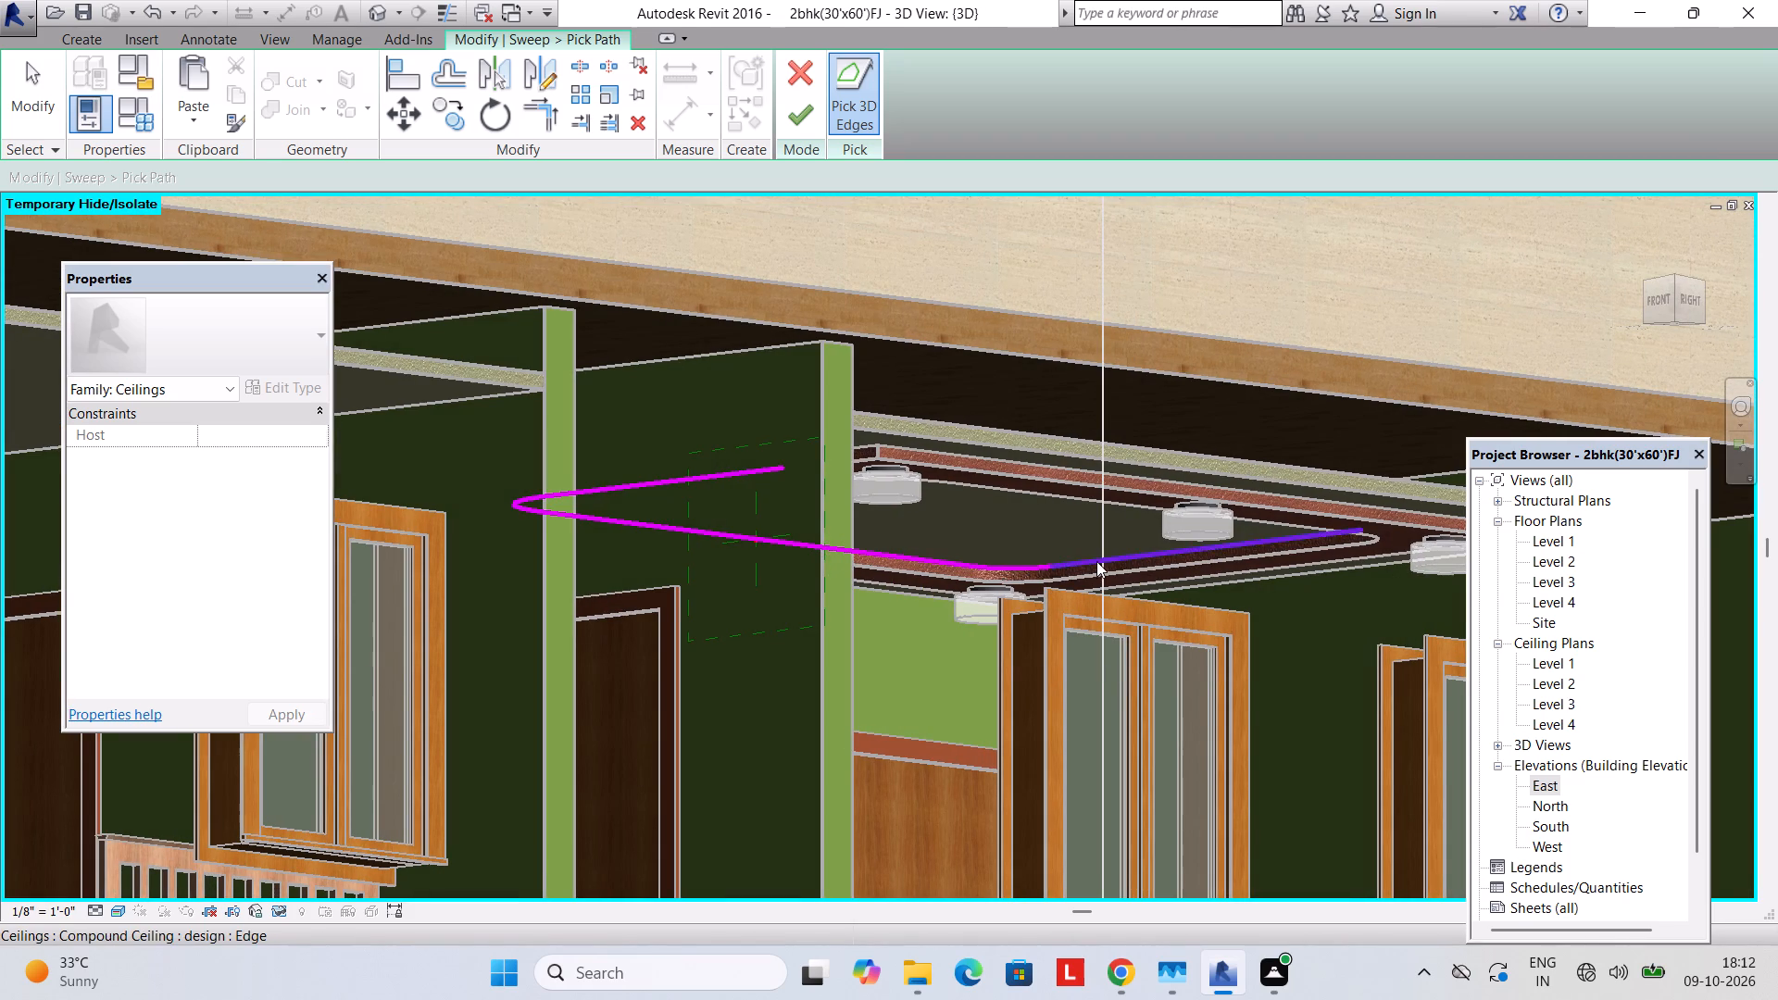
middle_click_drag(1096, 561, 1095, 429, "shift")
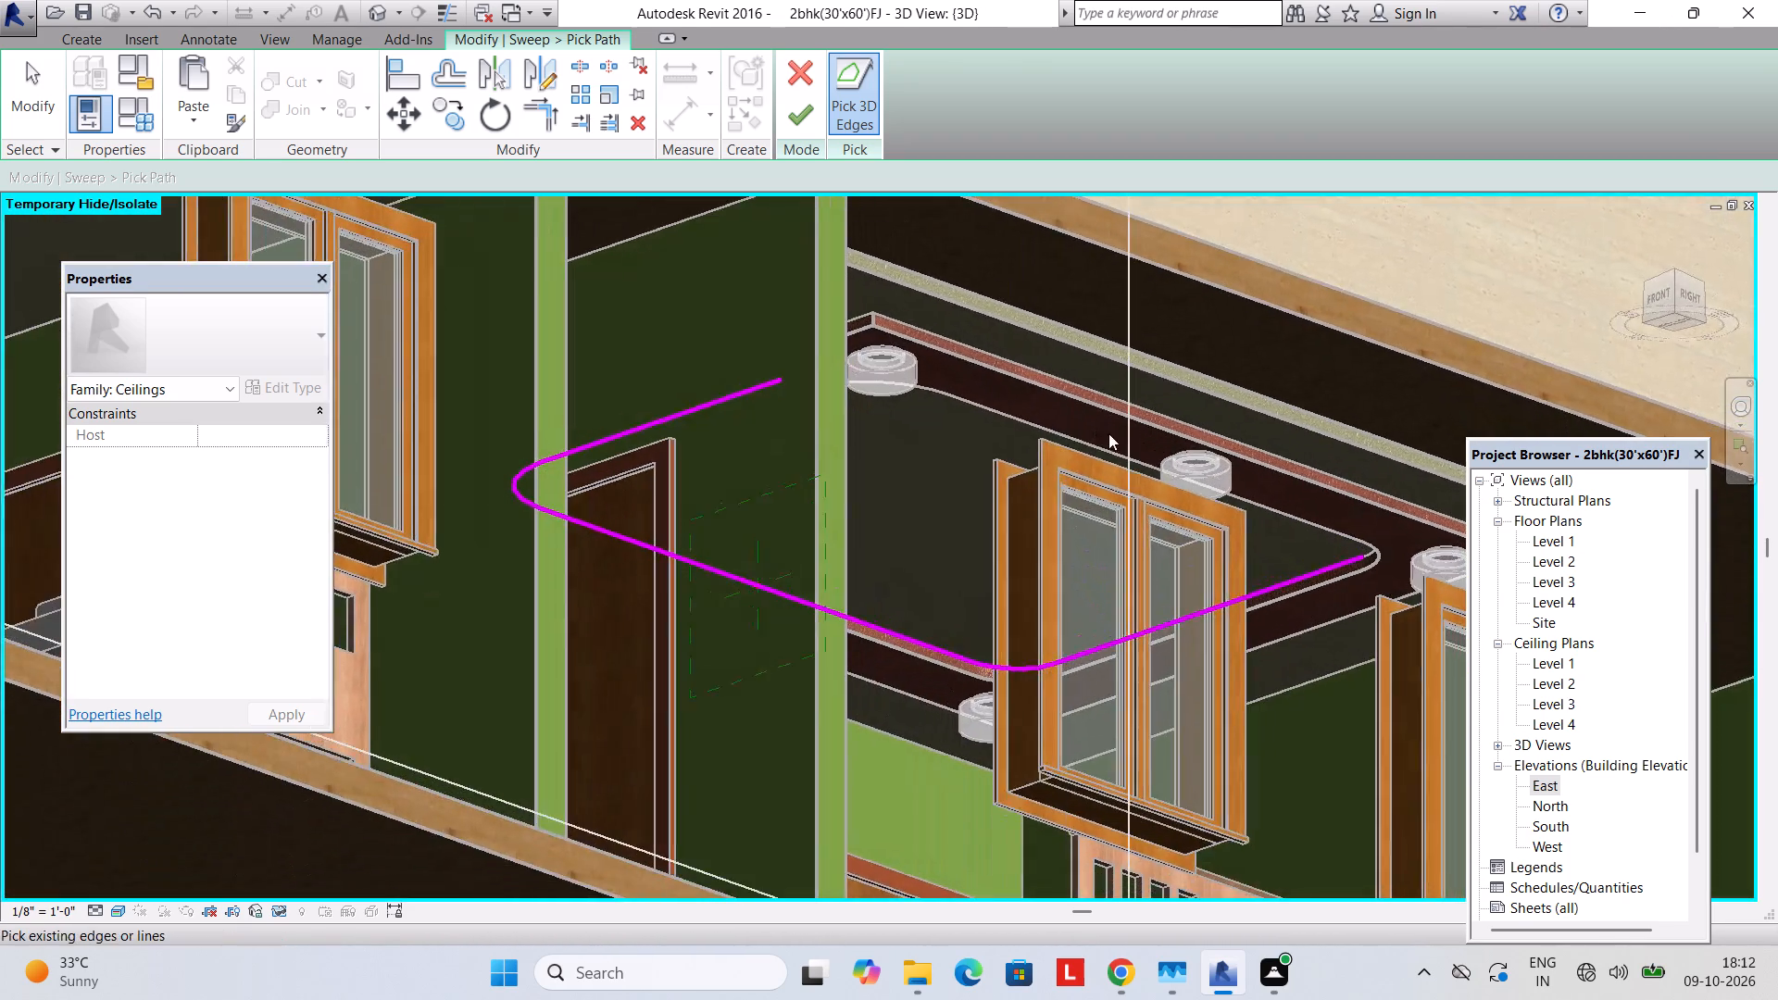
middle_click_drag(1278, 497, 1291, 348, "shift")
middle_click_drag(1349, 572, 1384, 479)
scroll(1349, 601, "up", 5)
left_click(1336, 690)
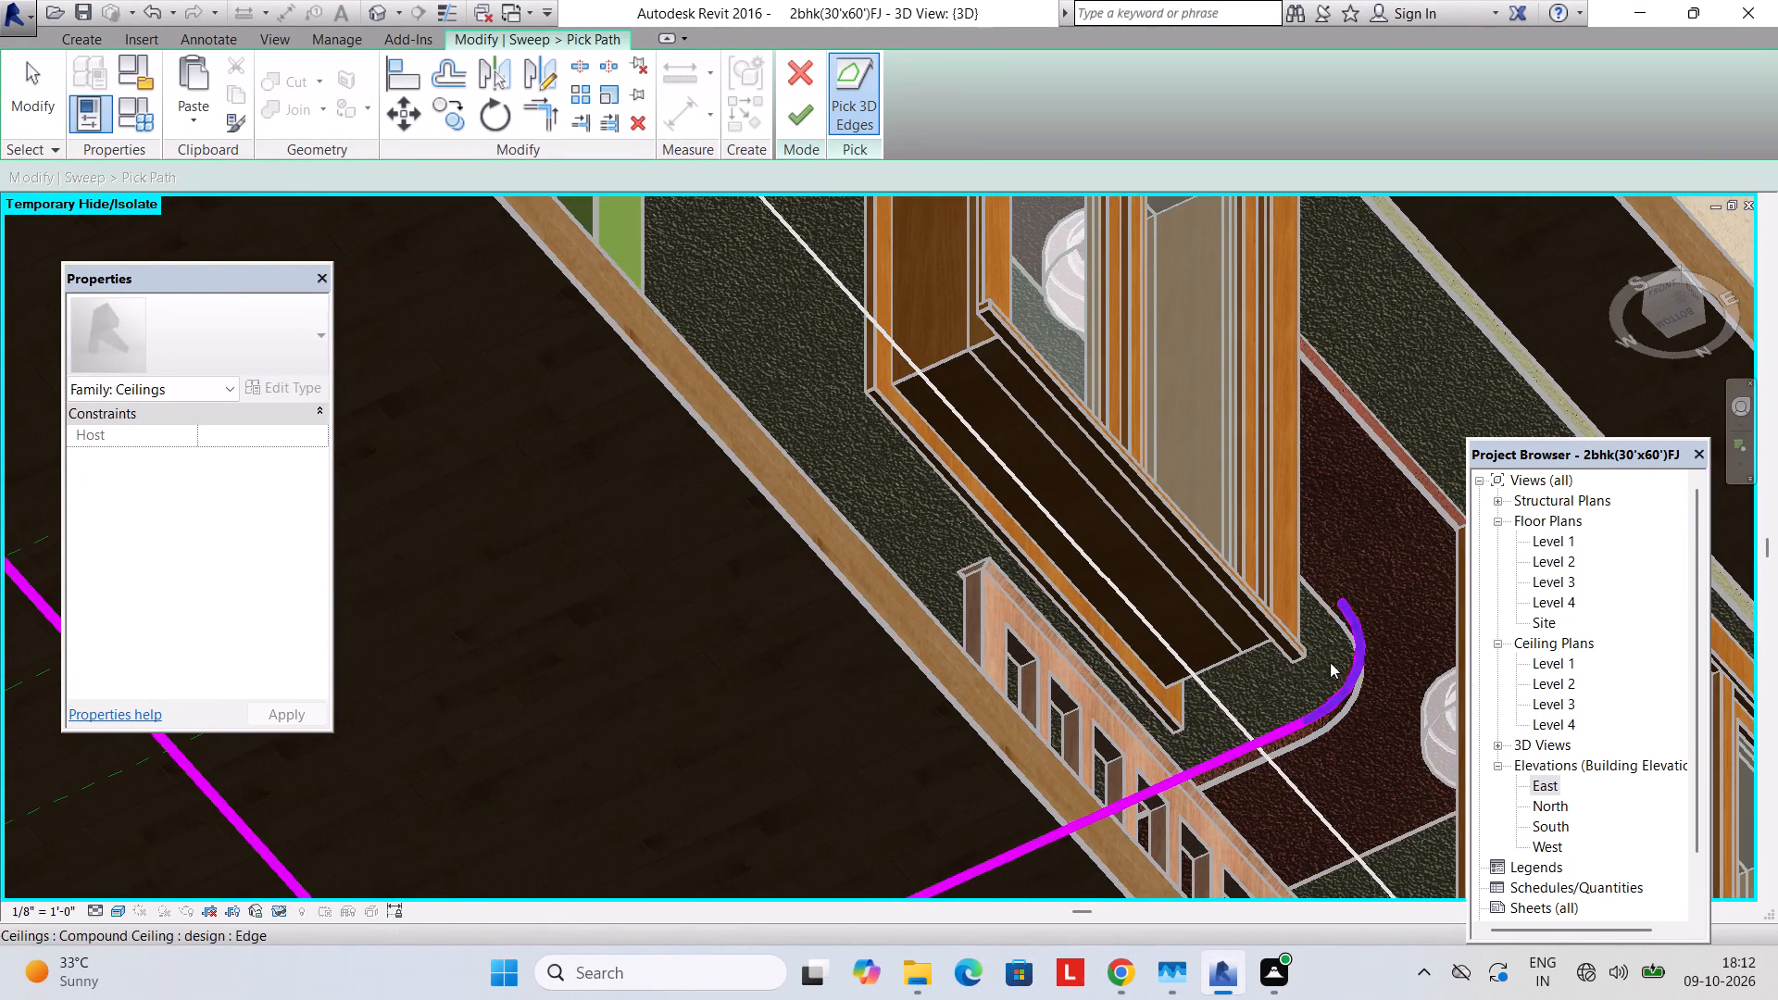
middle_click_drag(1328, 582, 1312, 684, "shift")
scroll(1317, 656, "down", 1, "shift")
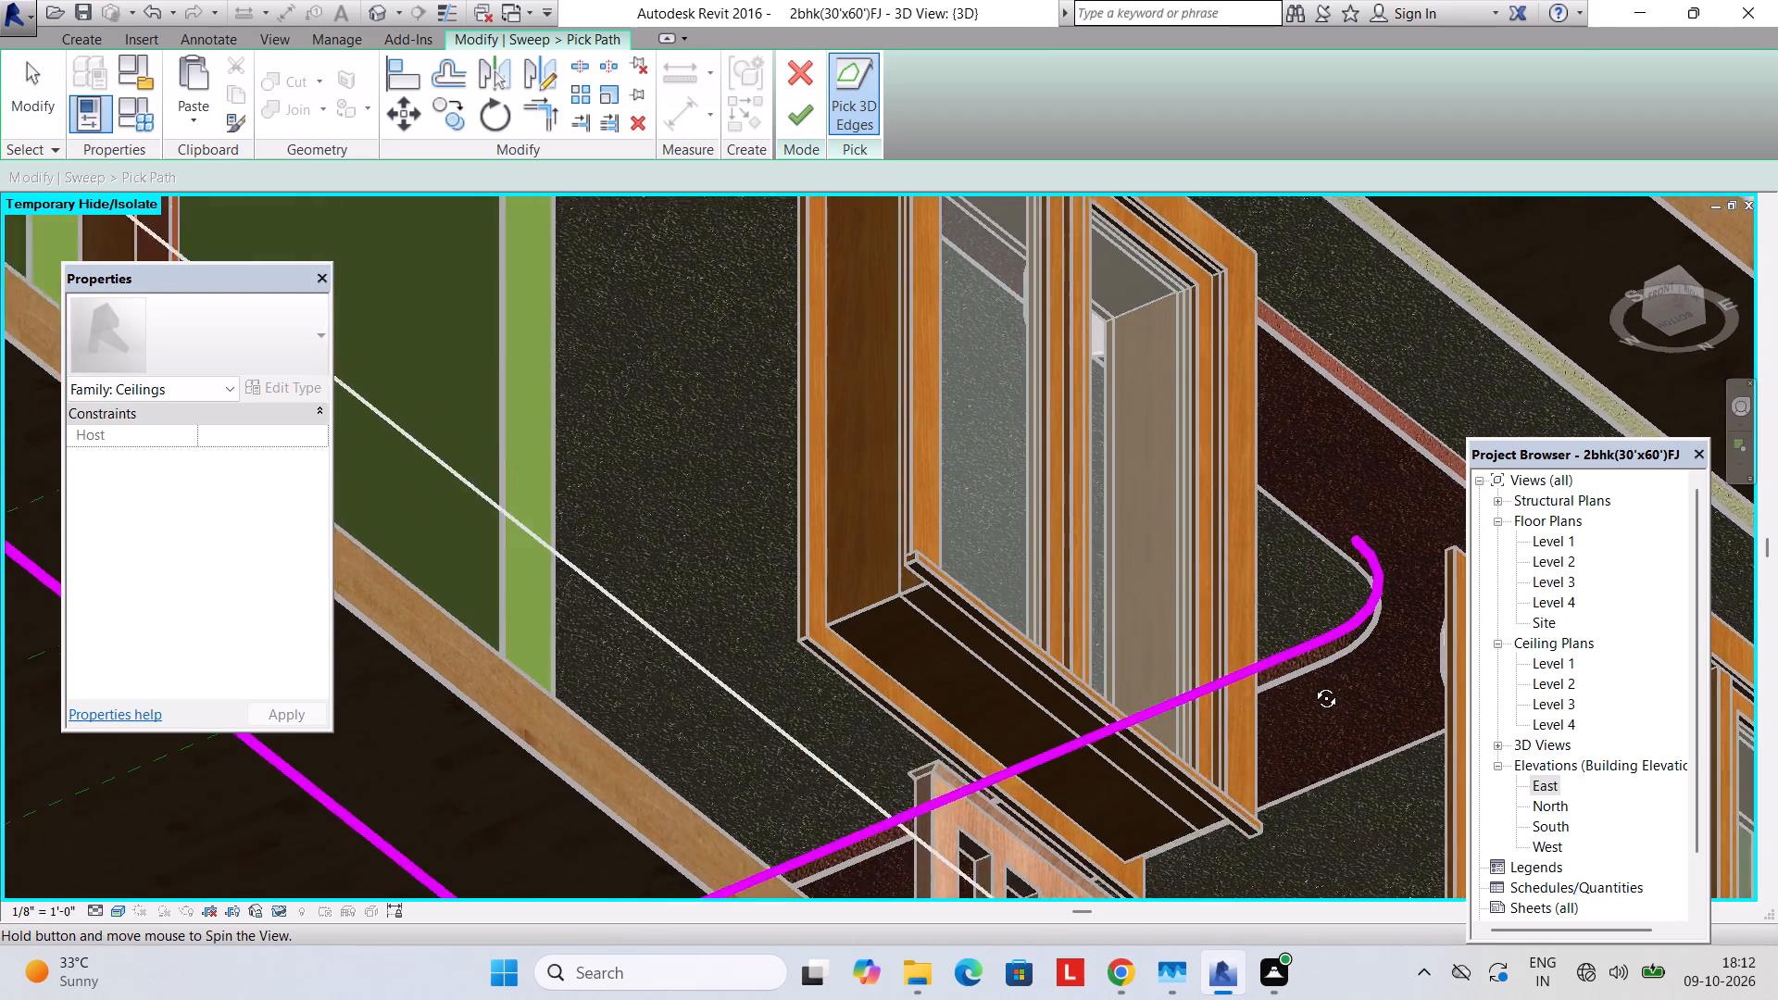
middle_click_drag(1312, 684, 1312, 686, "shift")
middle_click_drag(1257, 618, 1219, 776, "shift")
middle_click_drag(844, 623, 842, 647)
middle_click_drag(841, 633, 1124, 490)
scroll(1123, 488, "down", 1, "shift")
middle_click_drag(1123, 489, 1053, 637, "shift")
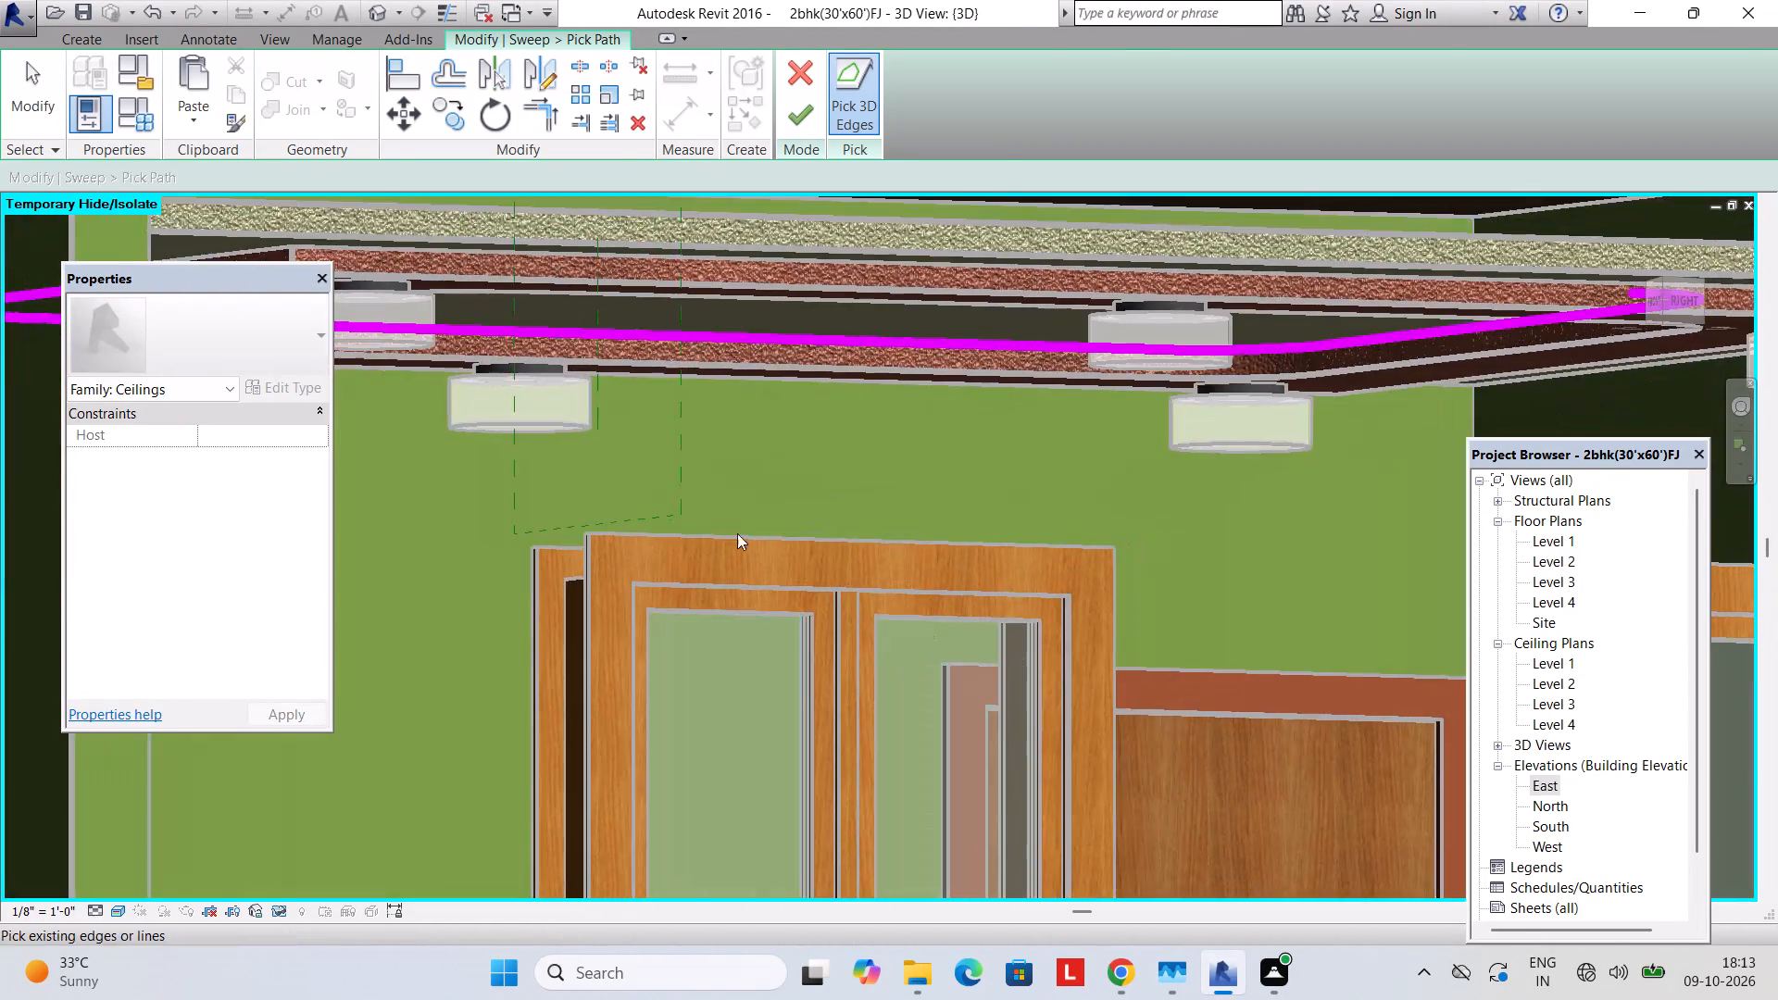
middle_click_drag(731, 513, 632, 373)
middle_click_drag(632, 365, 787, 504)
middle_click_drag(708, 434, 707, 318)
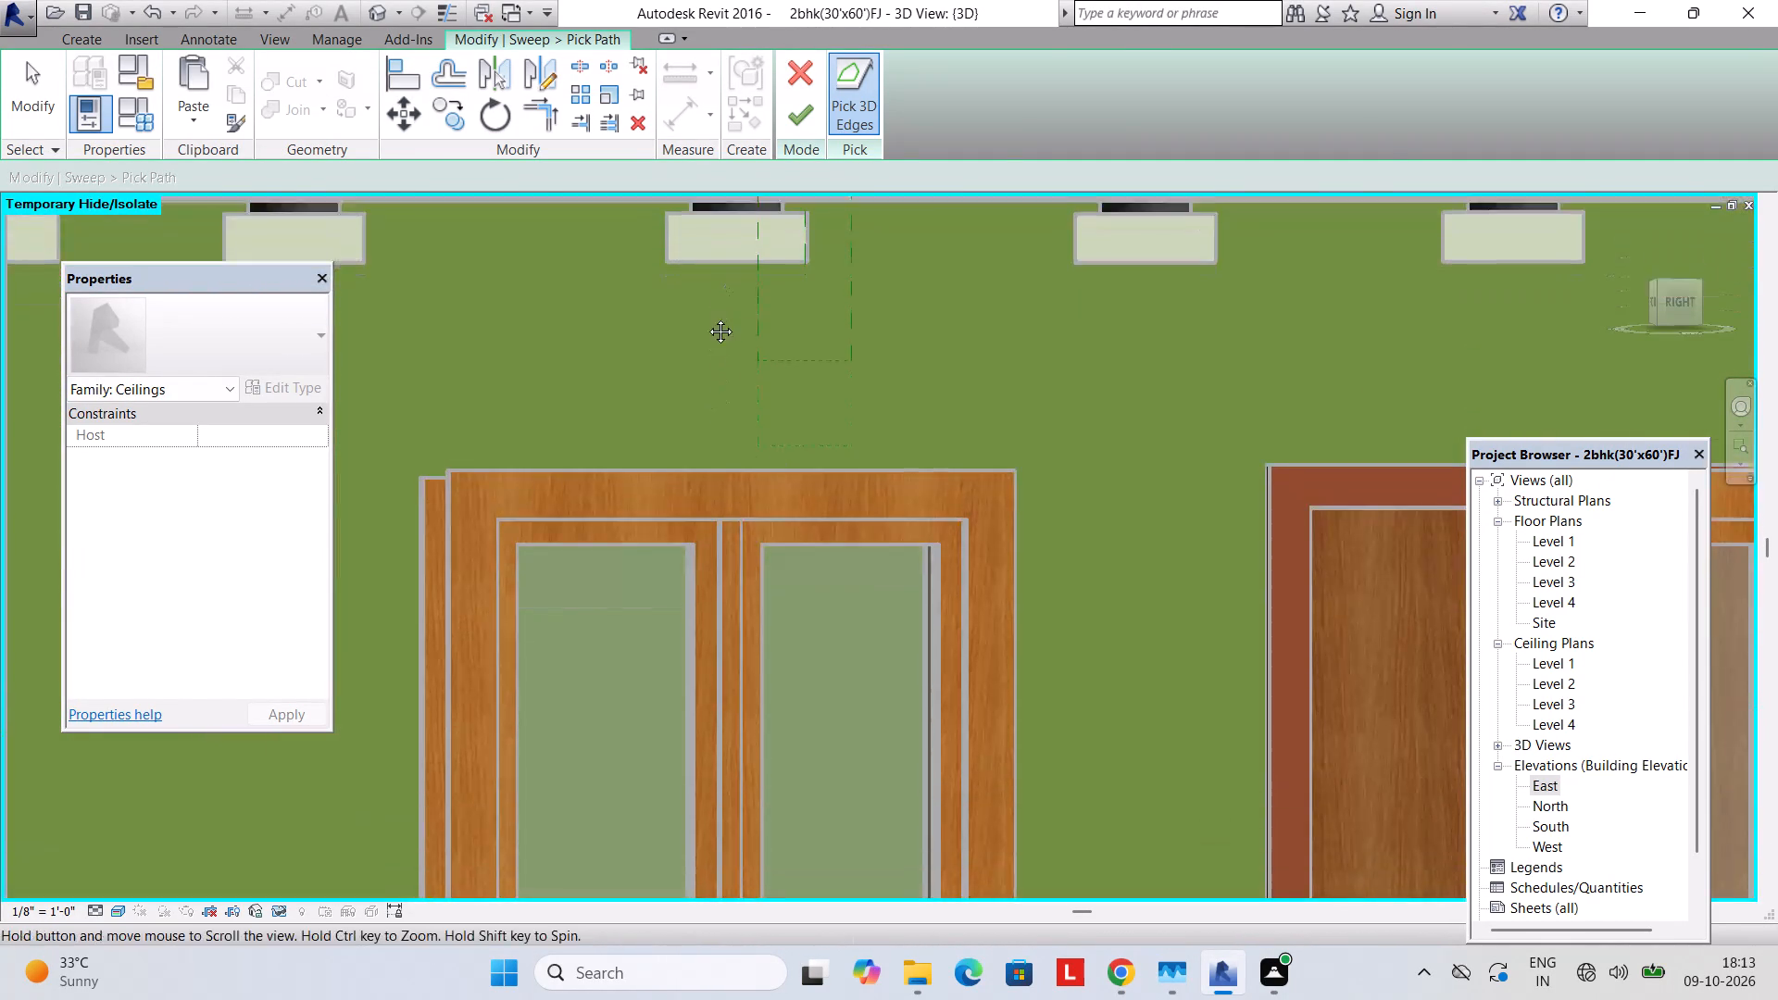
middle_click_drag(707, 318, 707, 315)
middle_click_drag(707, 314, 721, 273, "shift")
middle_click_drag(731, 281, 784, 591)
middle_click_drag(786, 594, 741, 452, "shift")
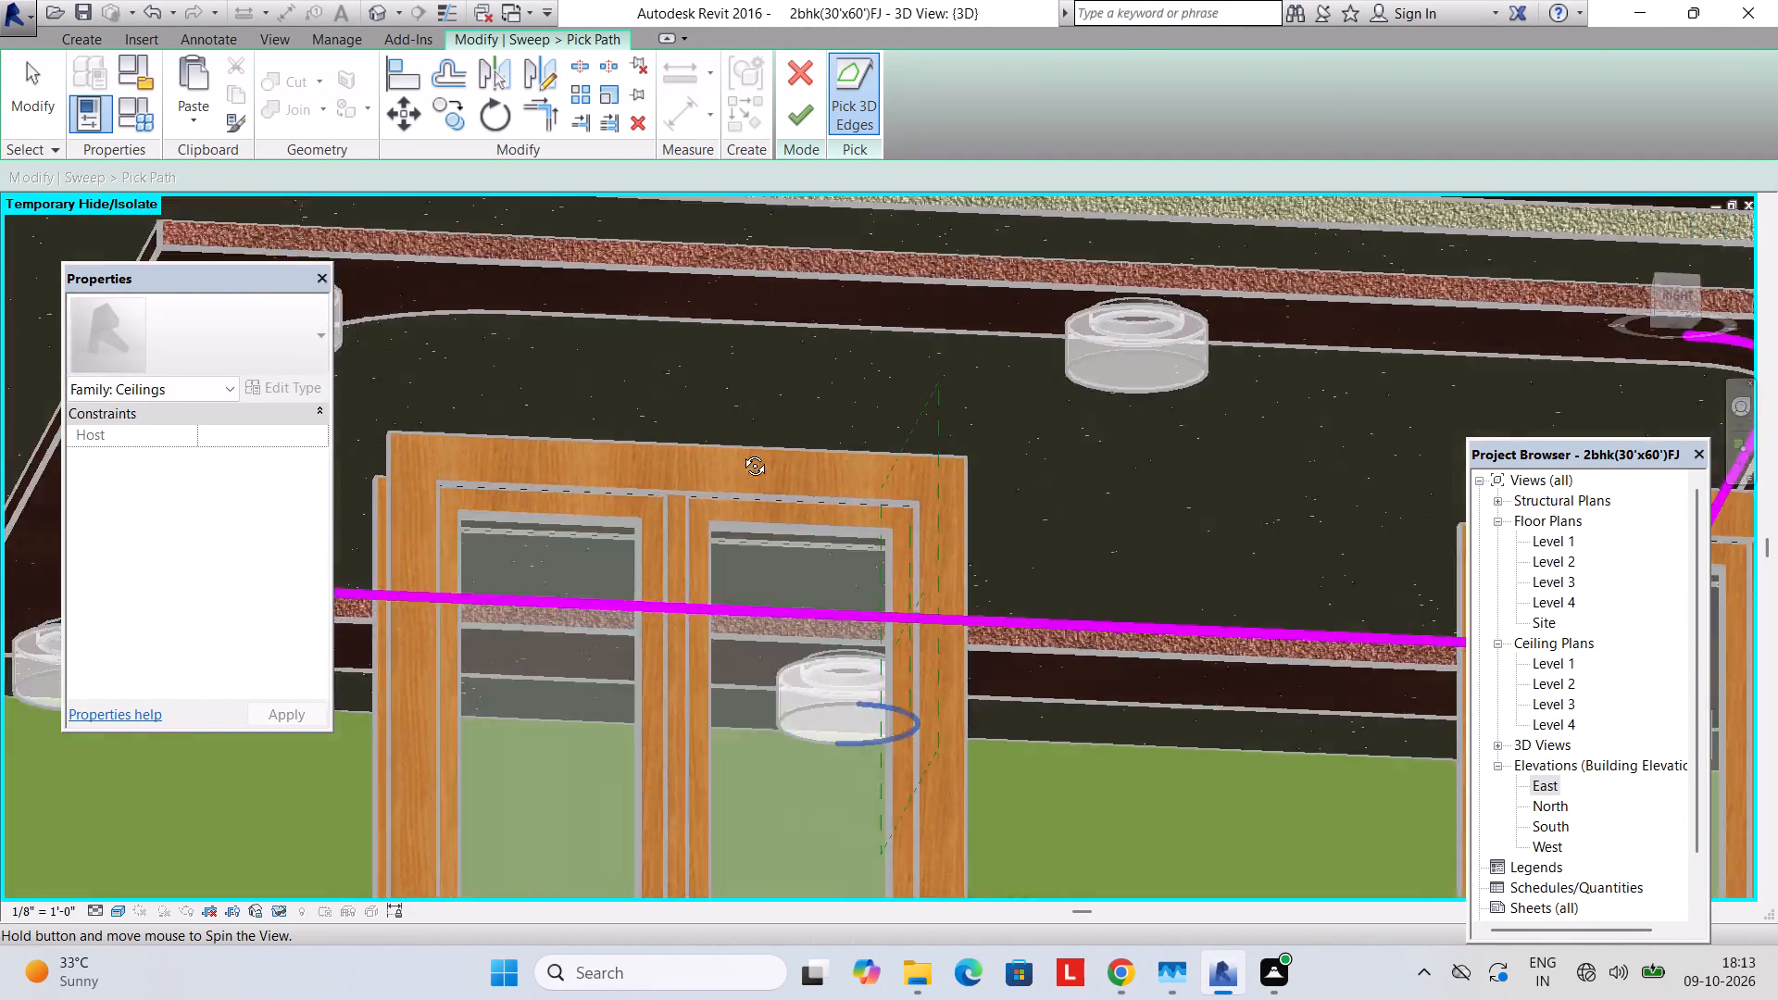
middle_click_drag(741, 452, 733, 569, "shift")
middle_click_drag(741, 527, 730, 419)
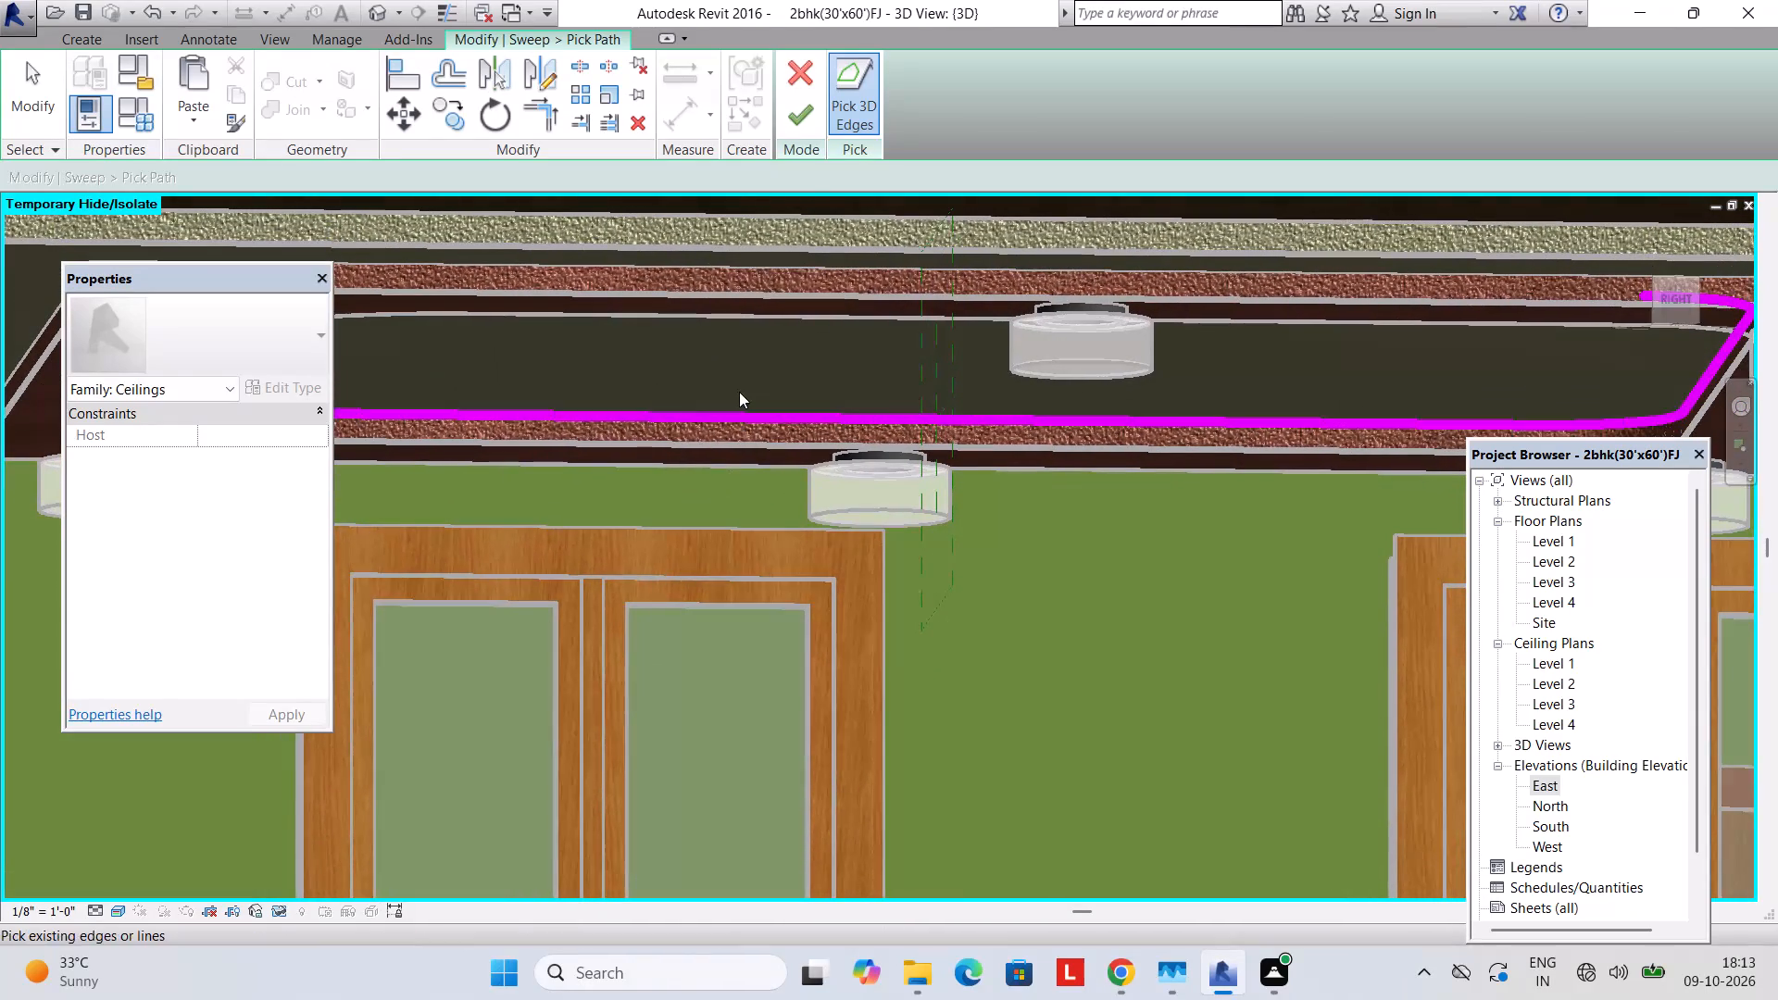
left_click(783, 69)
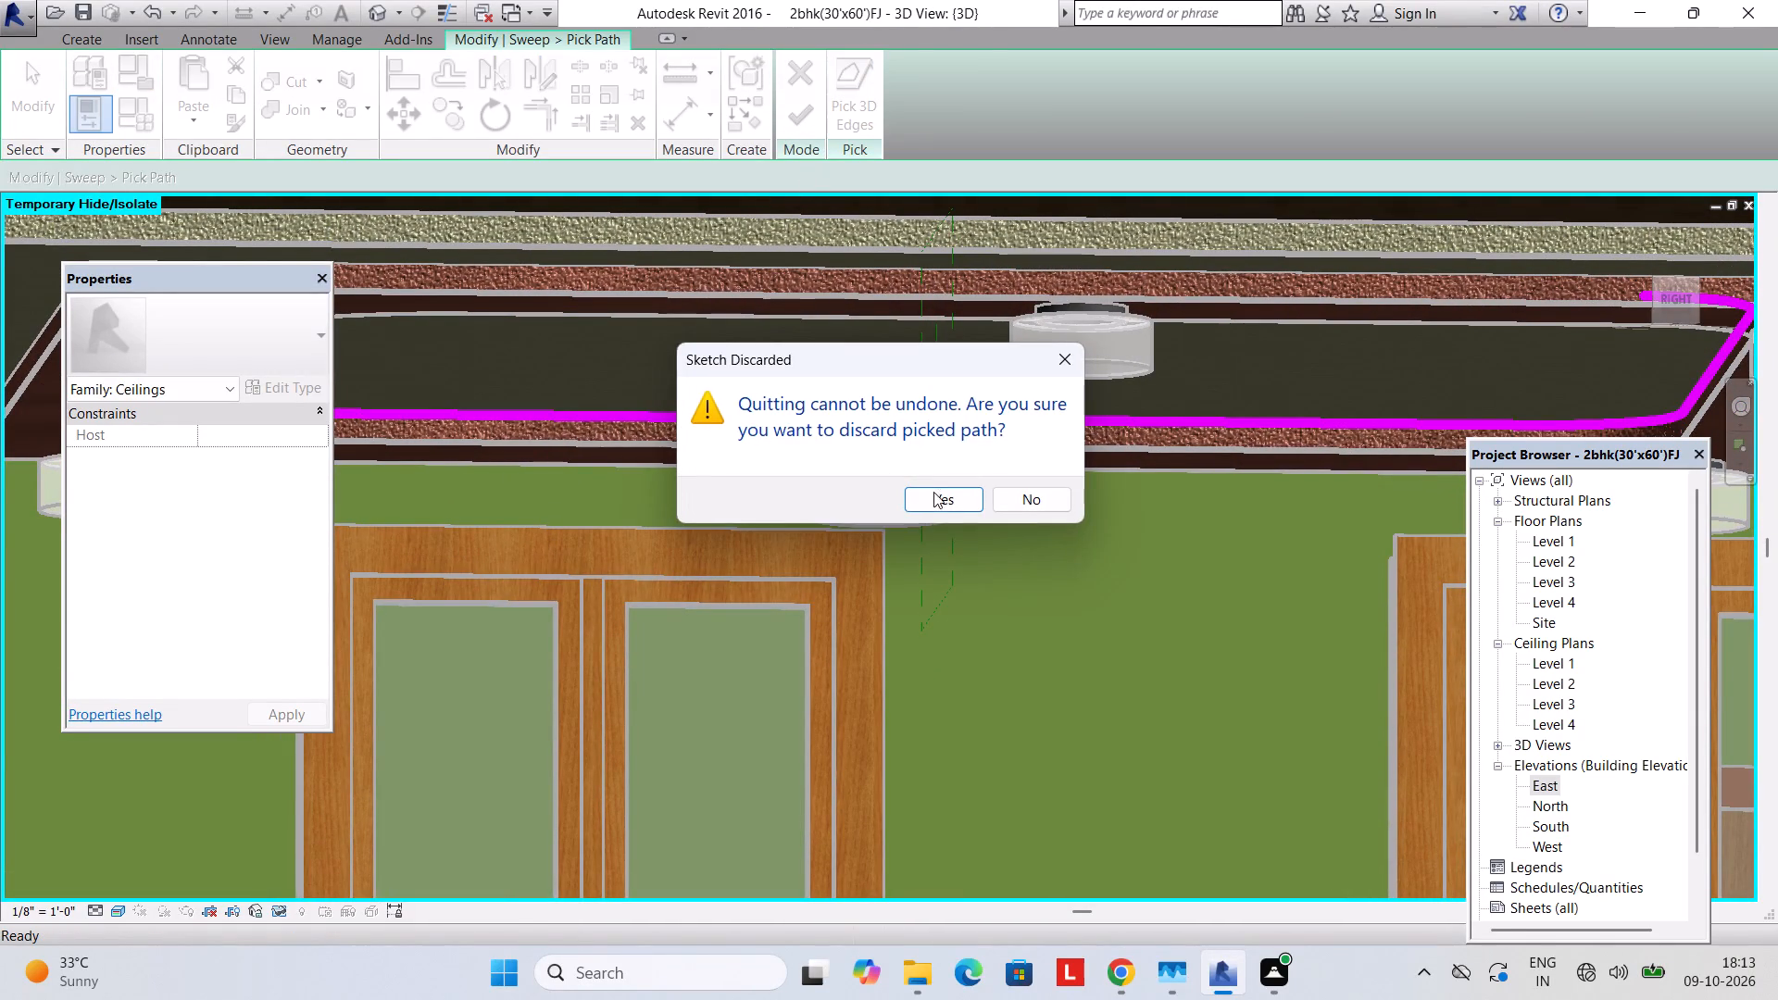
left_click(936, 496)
Pick the closed loop of lower inner edges around the design ceiling's rounded opening as the sweep path and finish the path.
left_click(1014, 109)
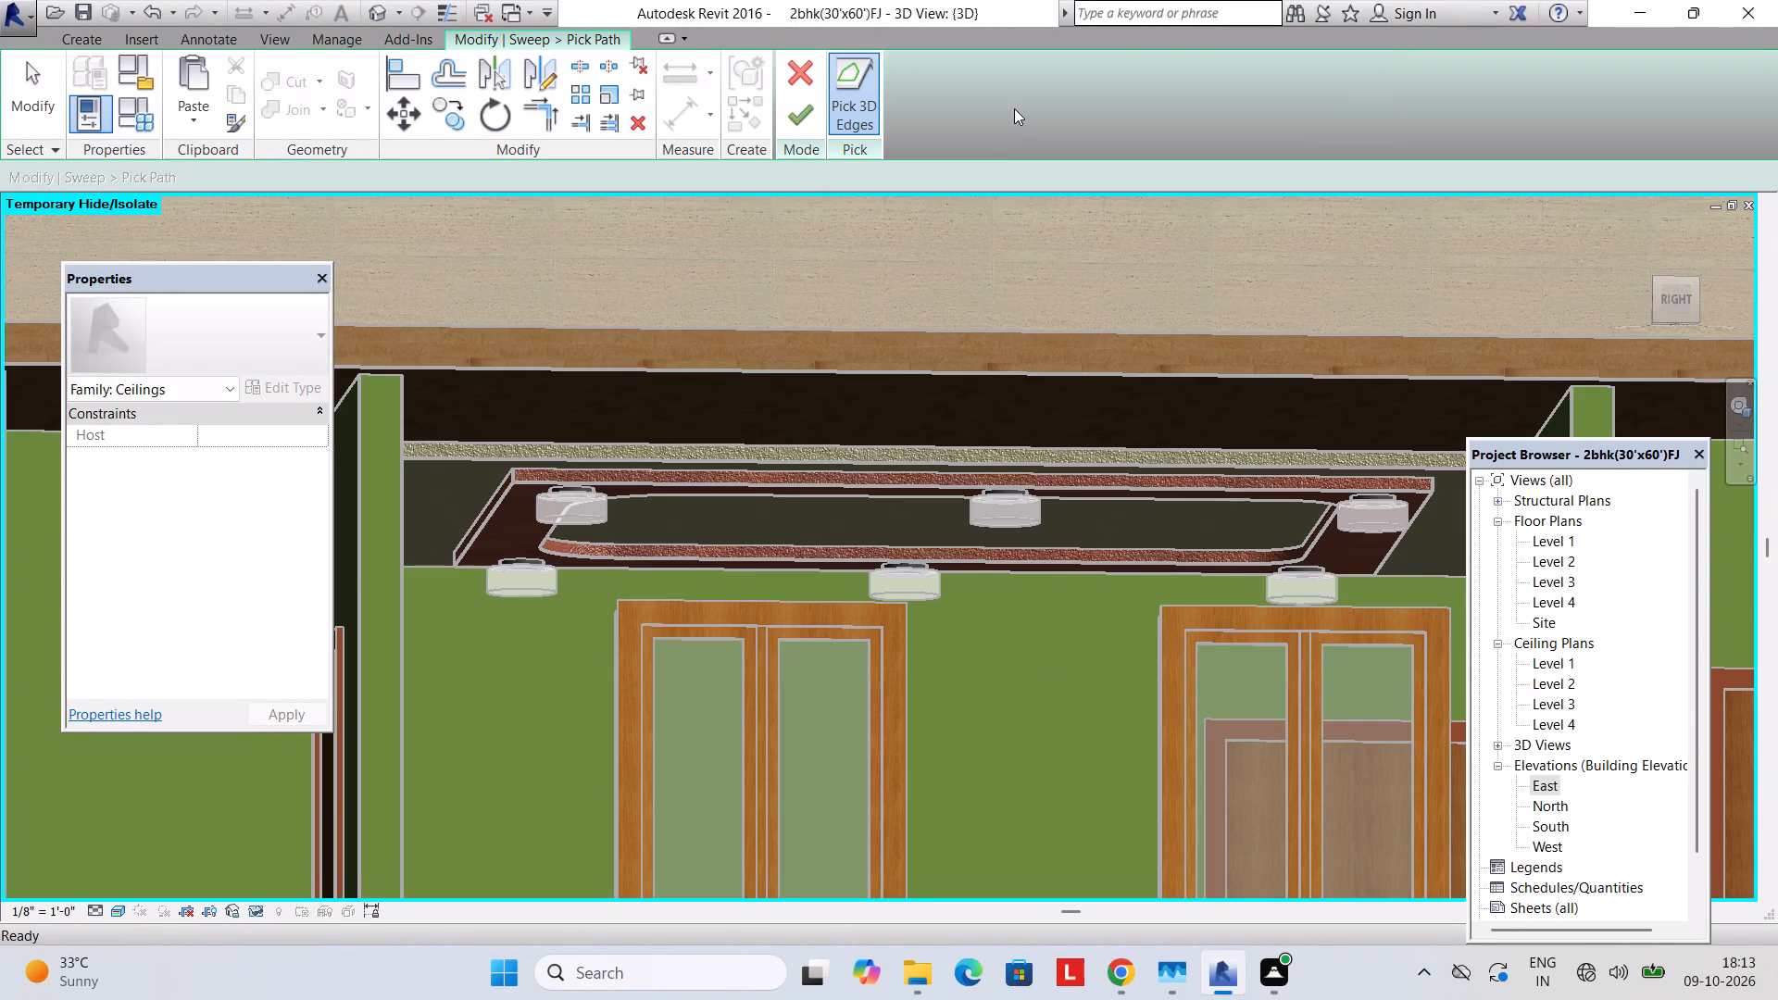
left_click(754, 560)
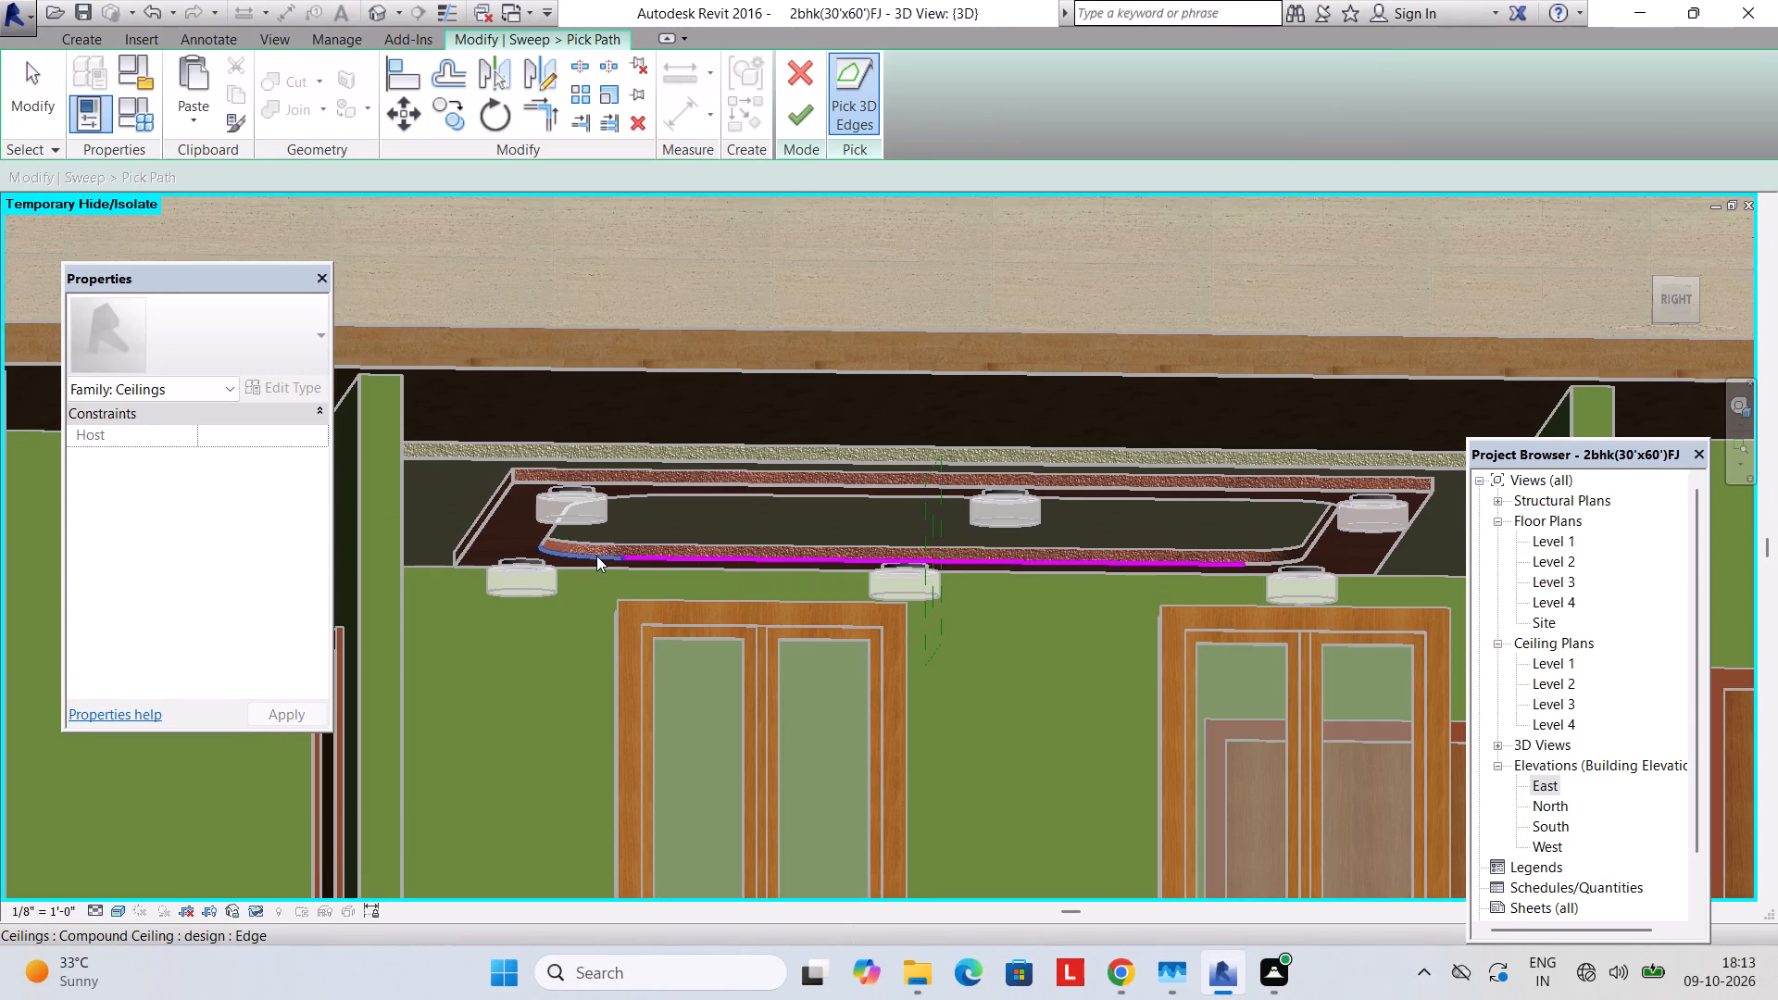
left_click(596, 556)
left_click(550, 537)
left_click(627, 497)
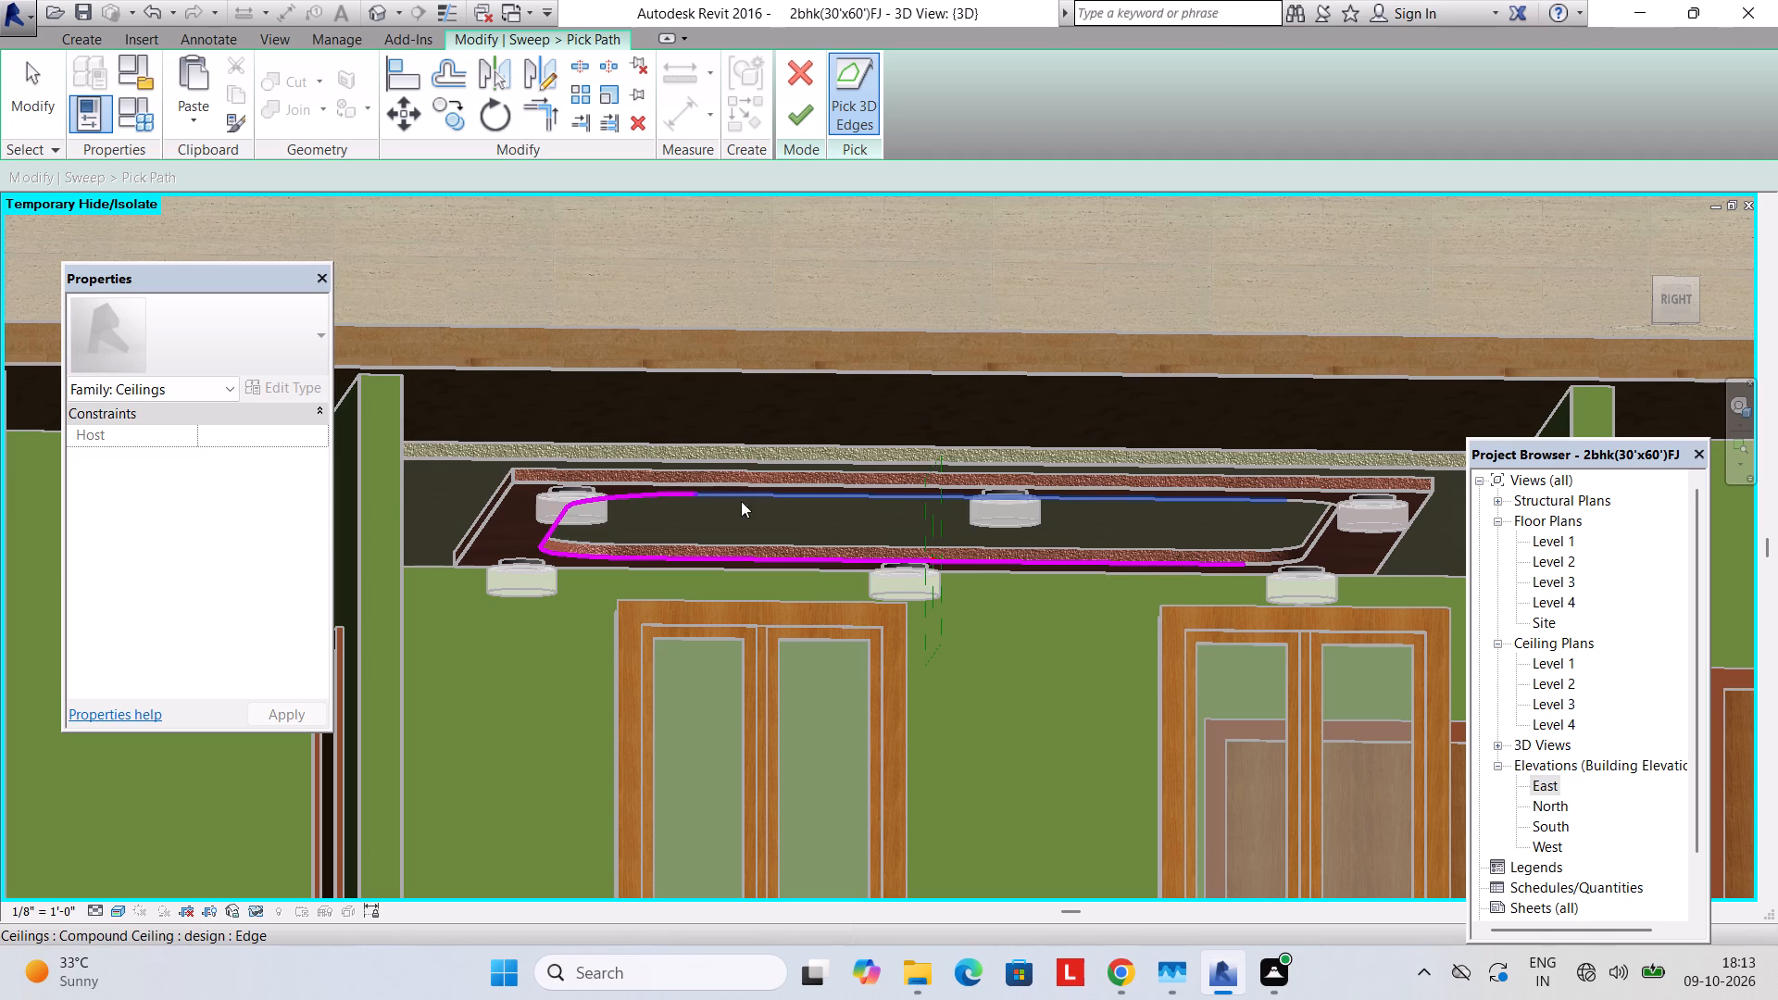
left_click(779, 495)
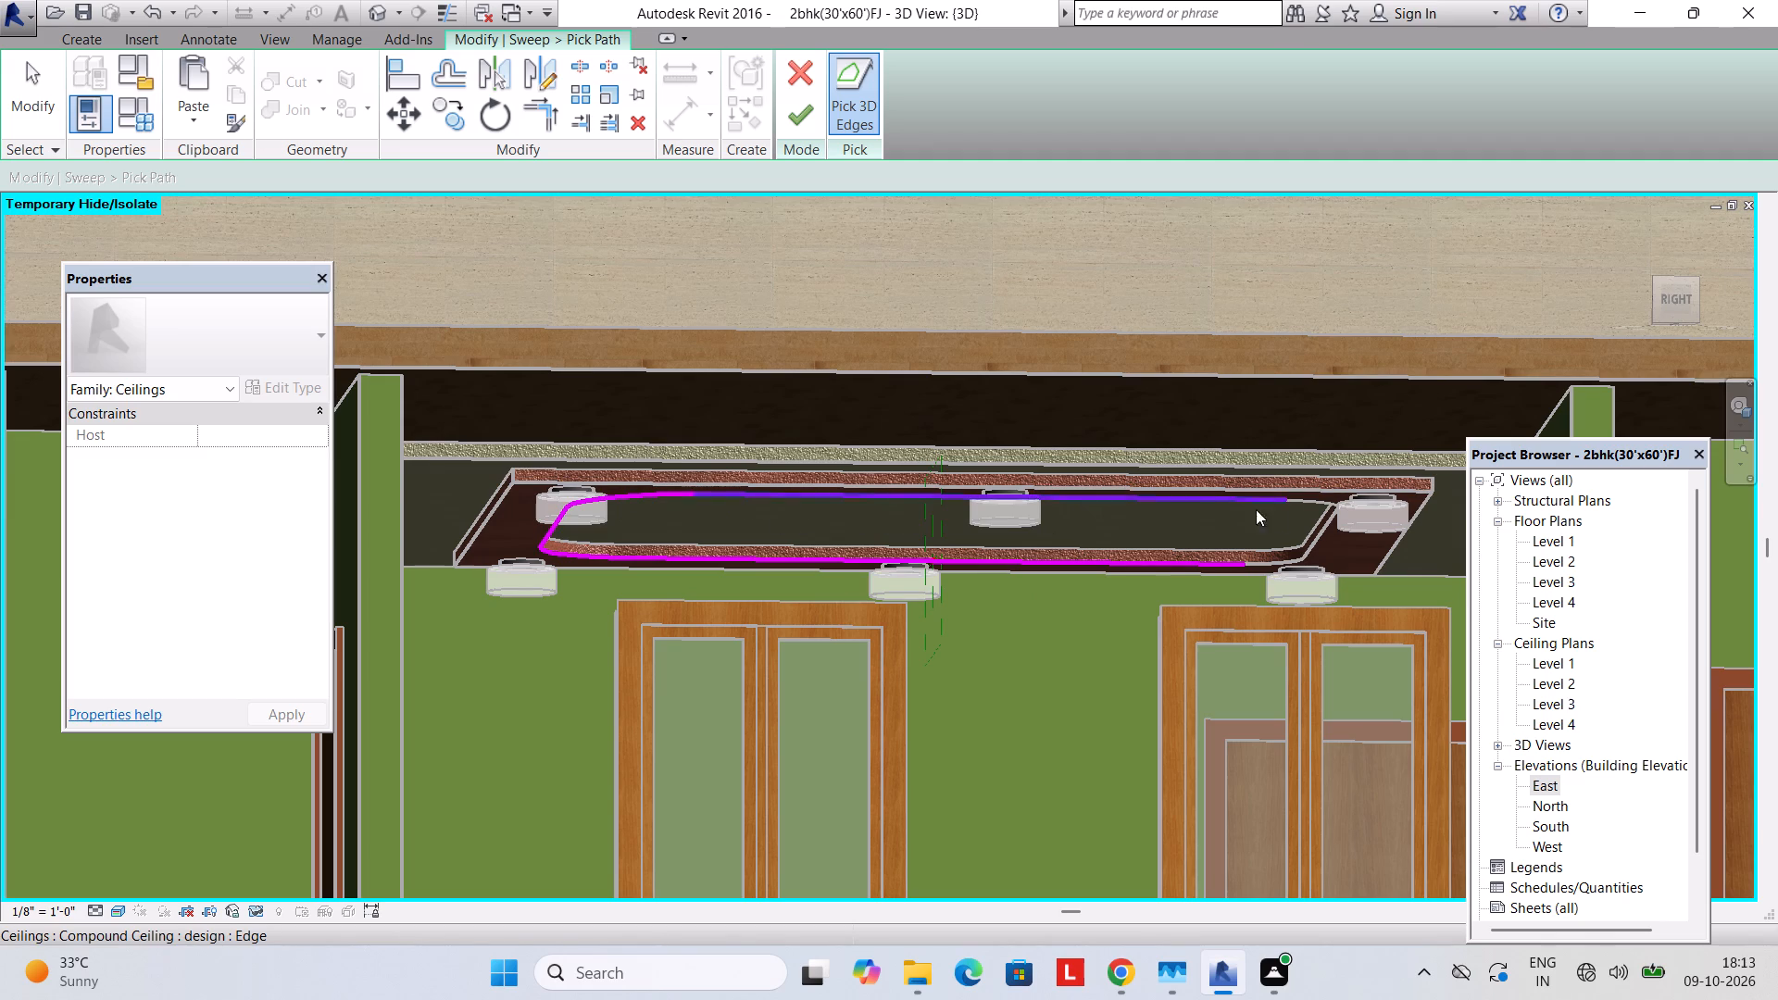
left_click(1322, 503)
left_click(1323, 532)
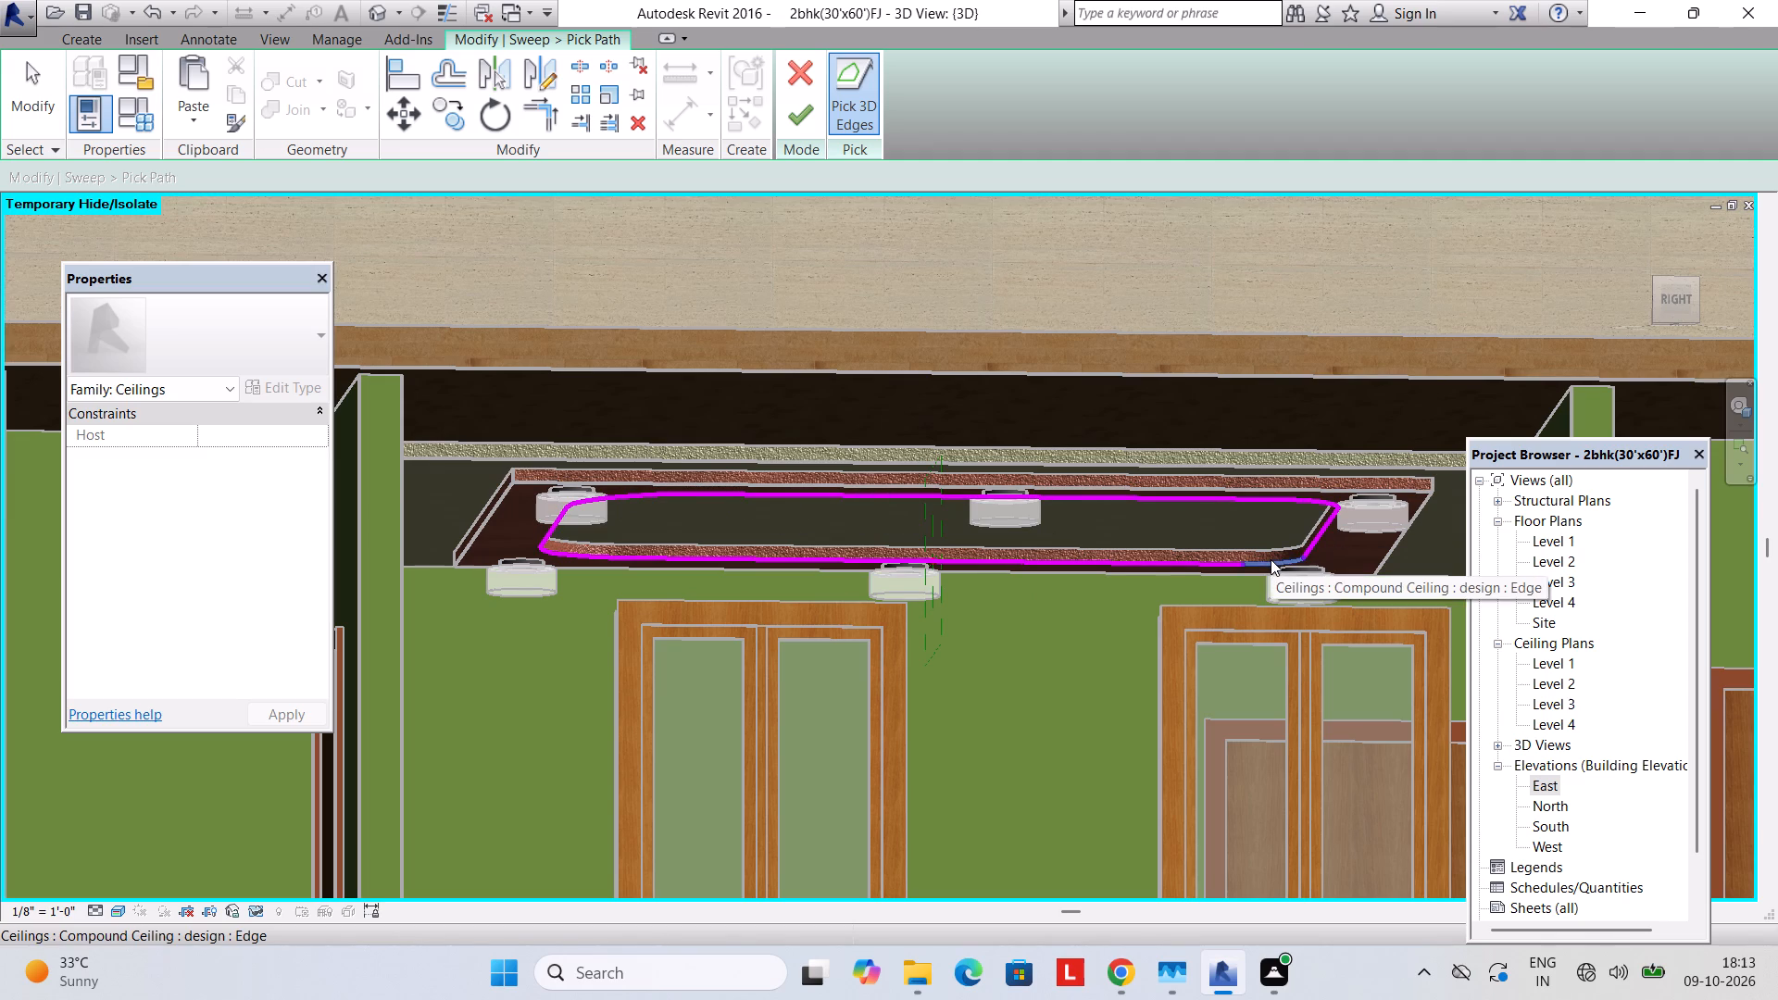
left_click(1271, 559)
left_click(810, 126)
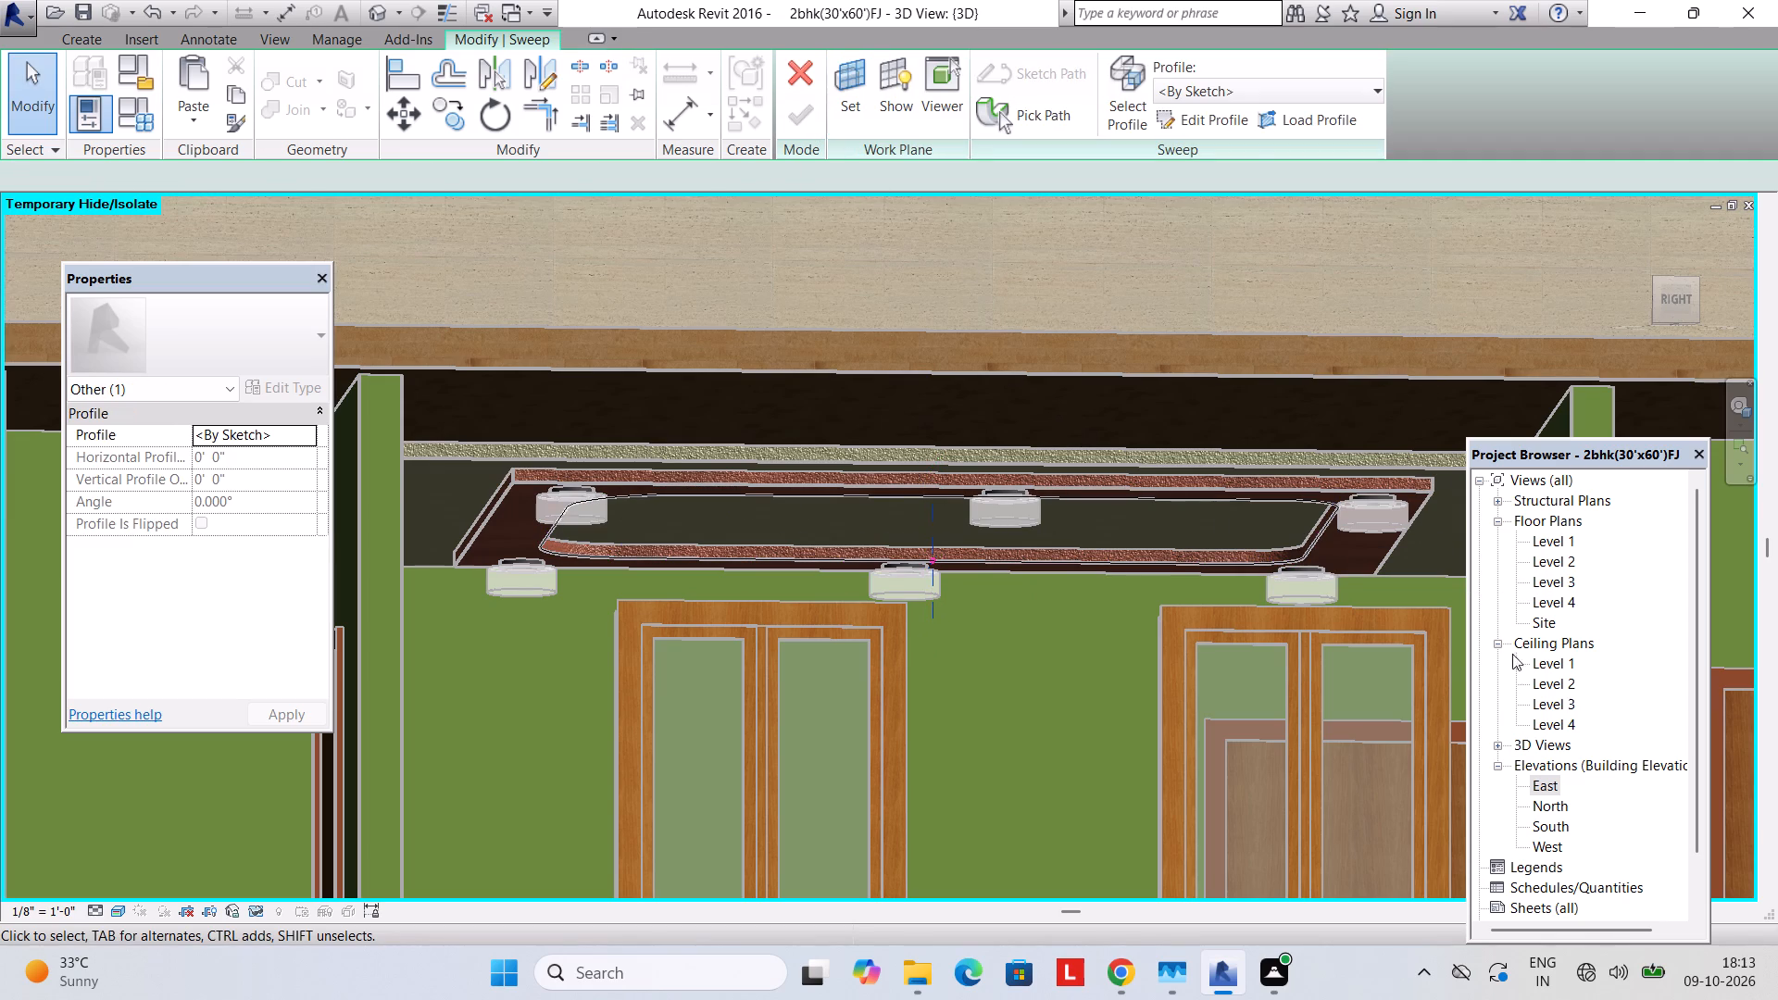
Look through the available sweep profiles for one suited to trimming the ceiling opening.
left_click(1248, 95)
scroll(1278, 318, "down", 9)
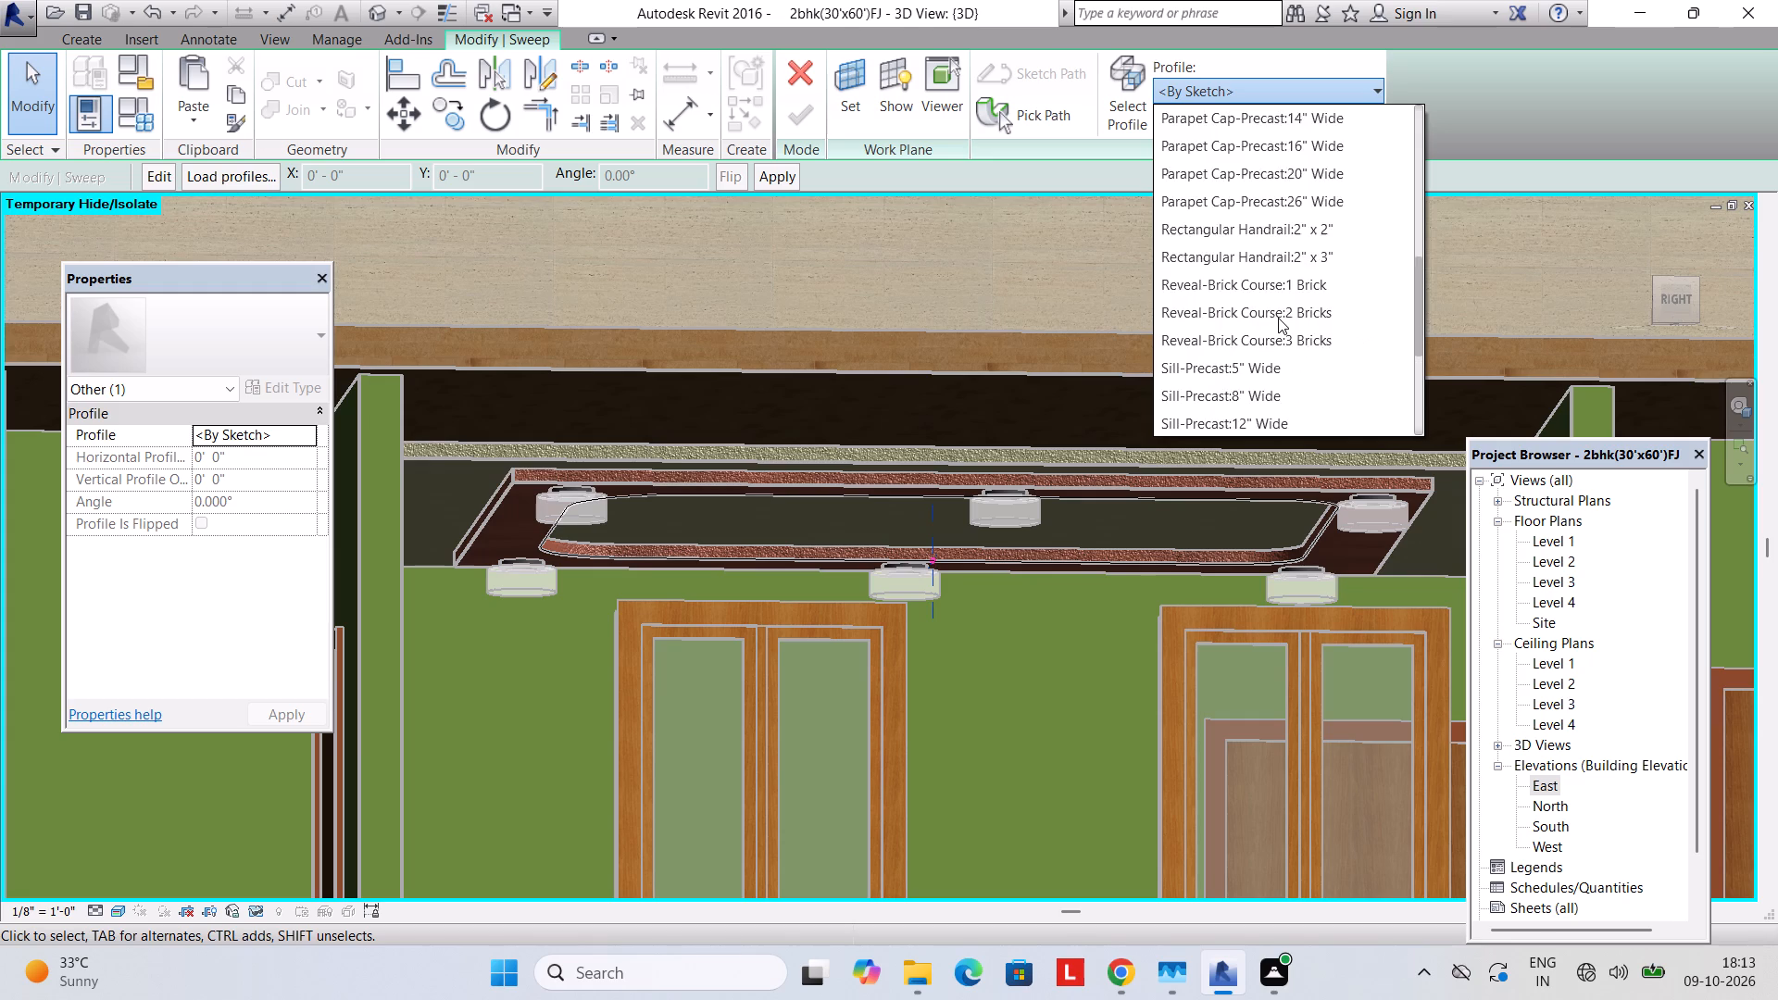
scroll(1278, 318, "down", 7)
scroll(1232, 174, "up", 3)
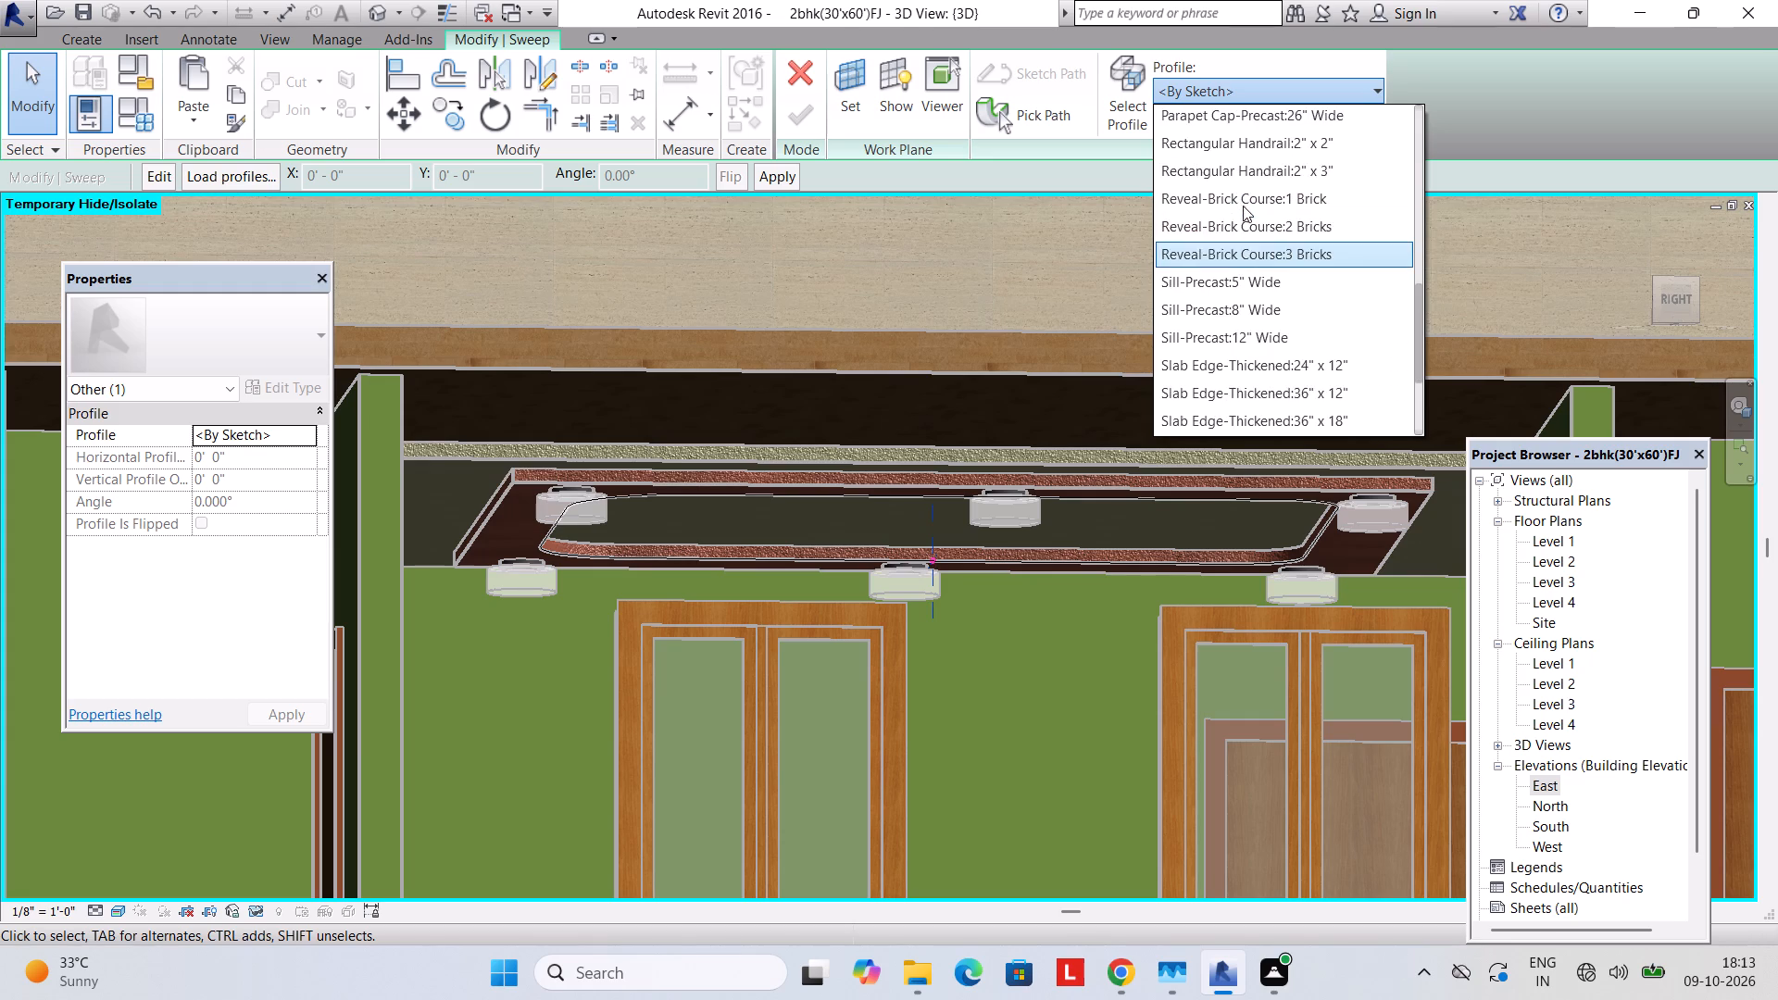
scroll(1250, 220, "down", 13)
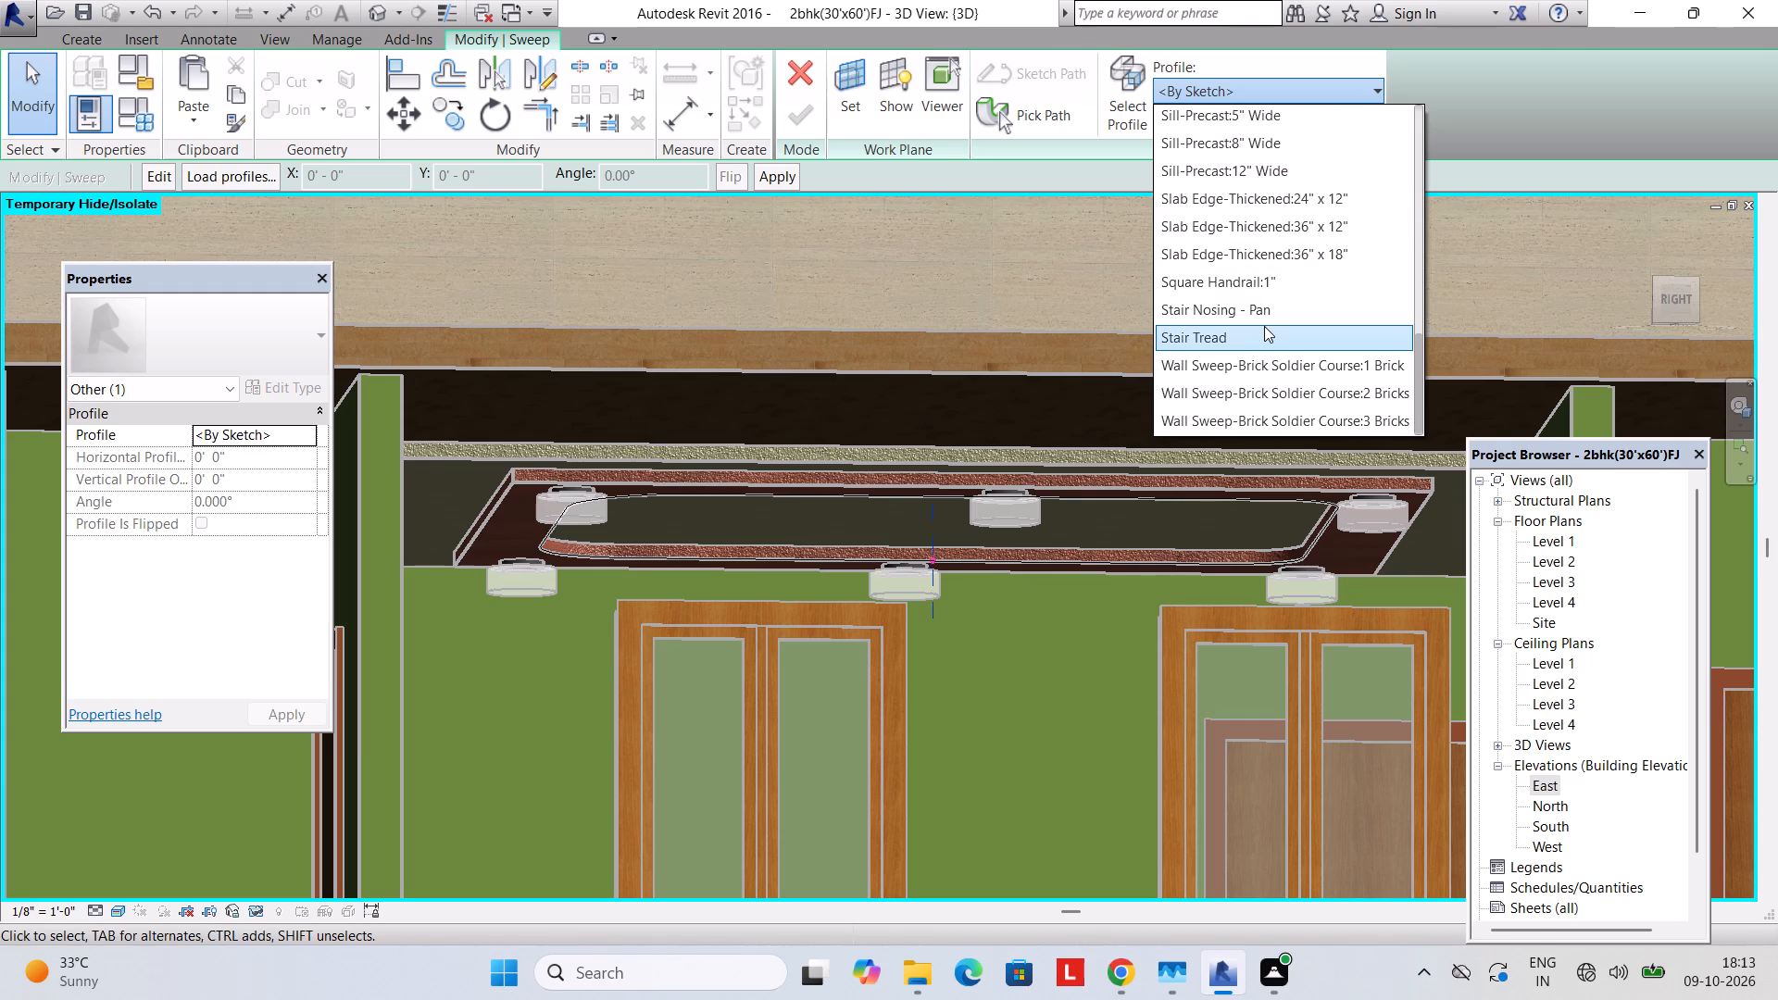
scroll(1264, 326, "up", 3)
scroll(1263, 326, "down", 2)
scroll(1263, 325, "up", 17)
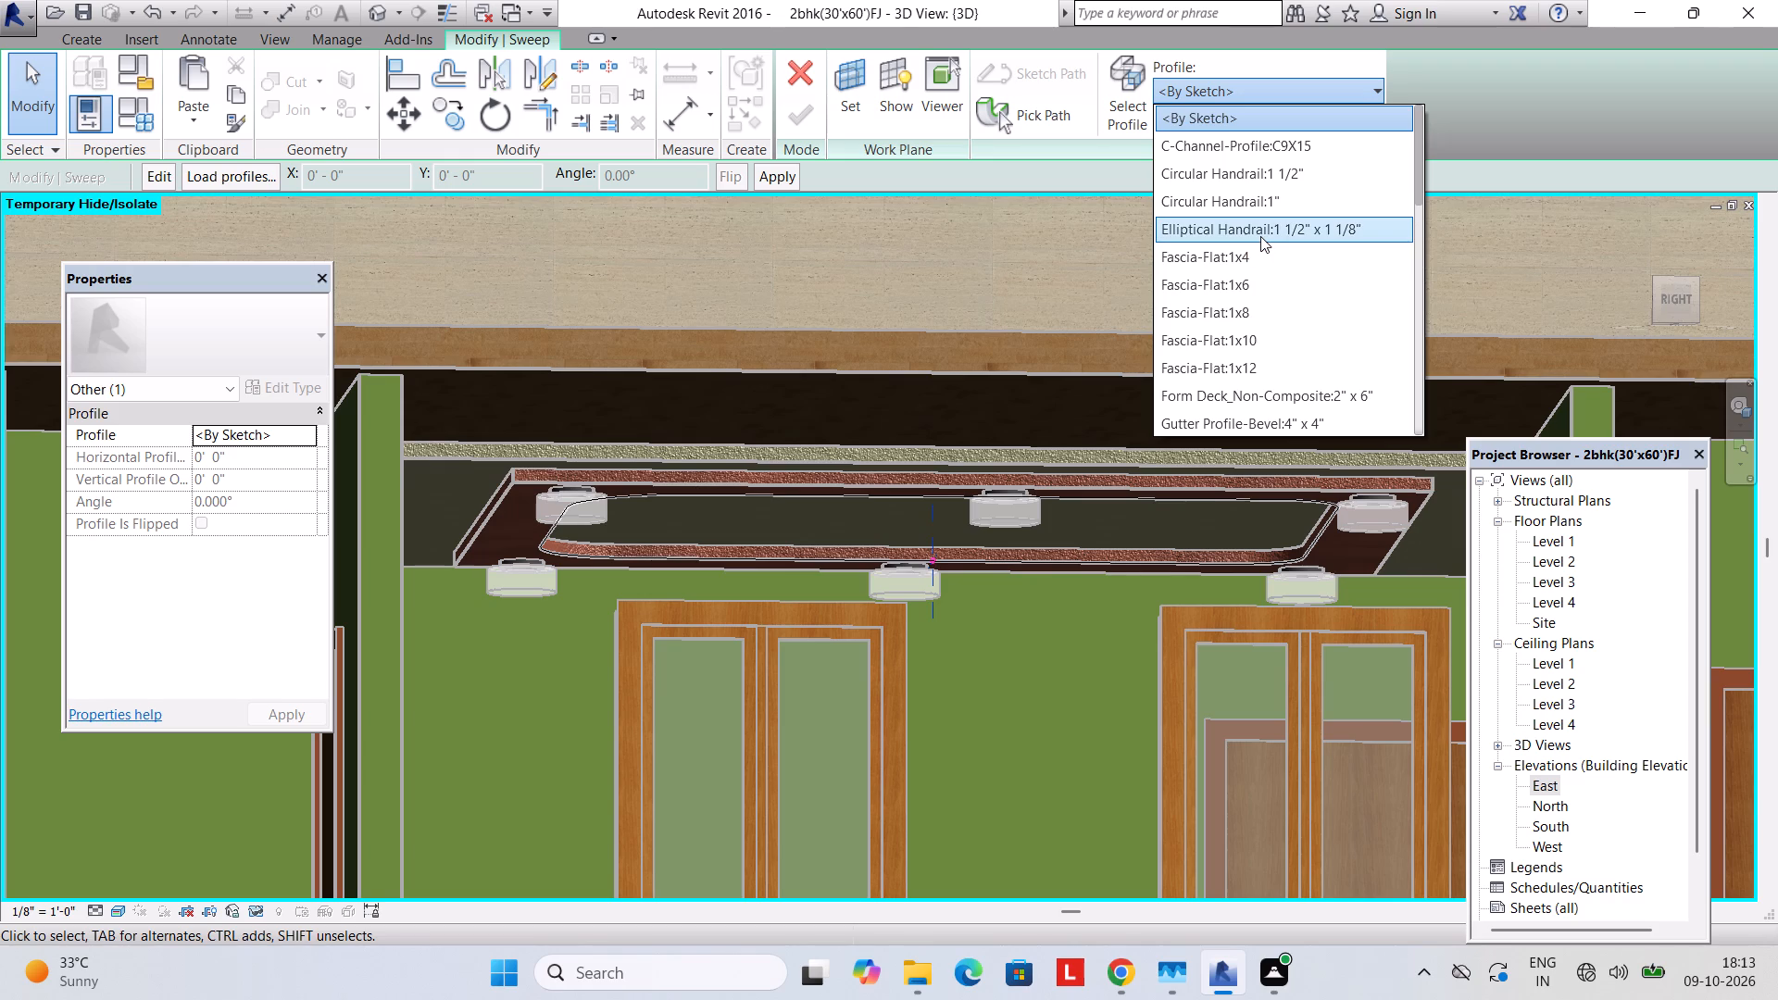
scroll(1260, 236, "down", 3)
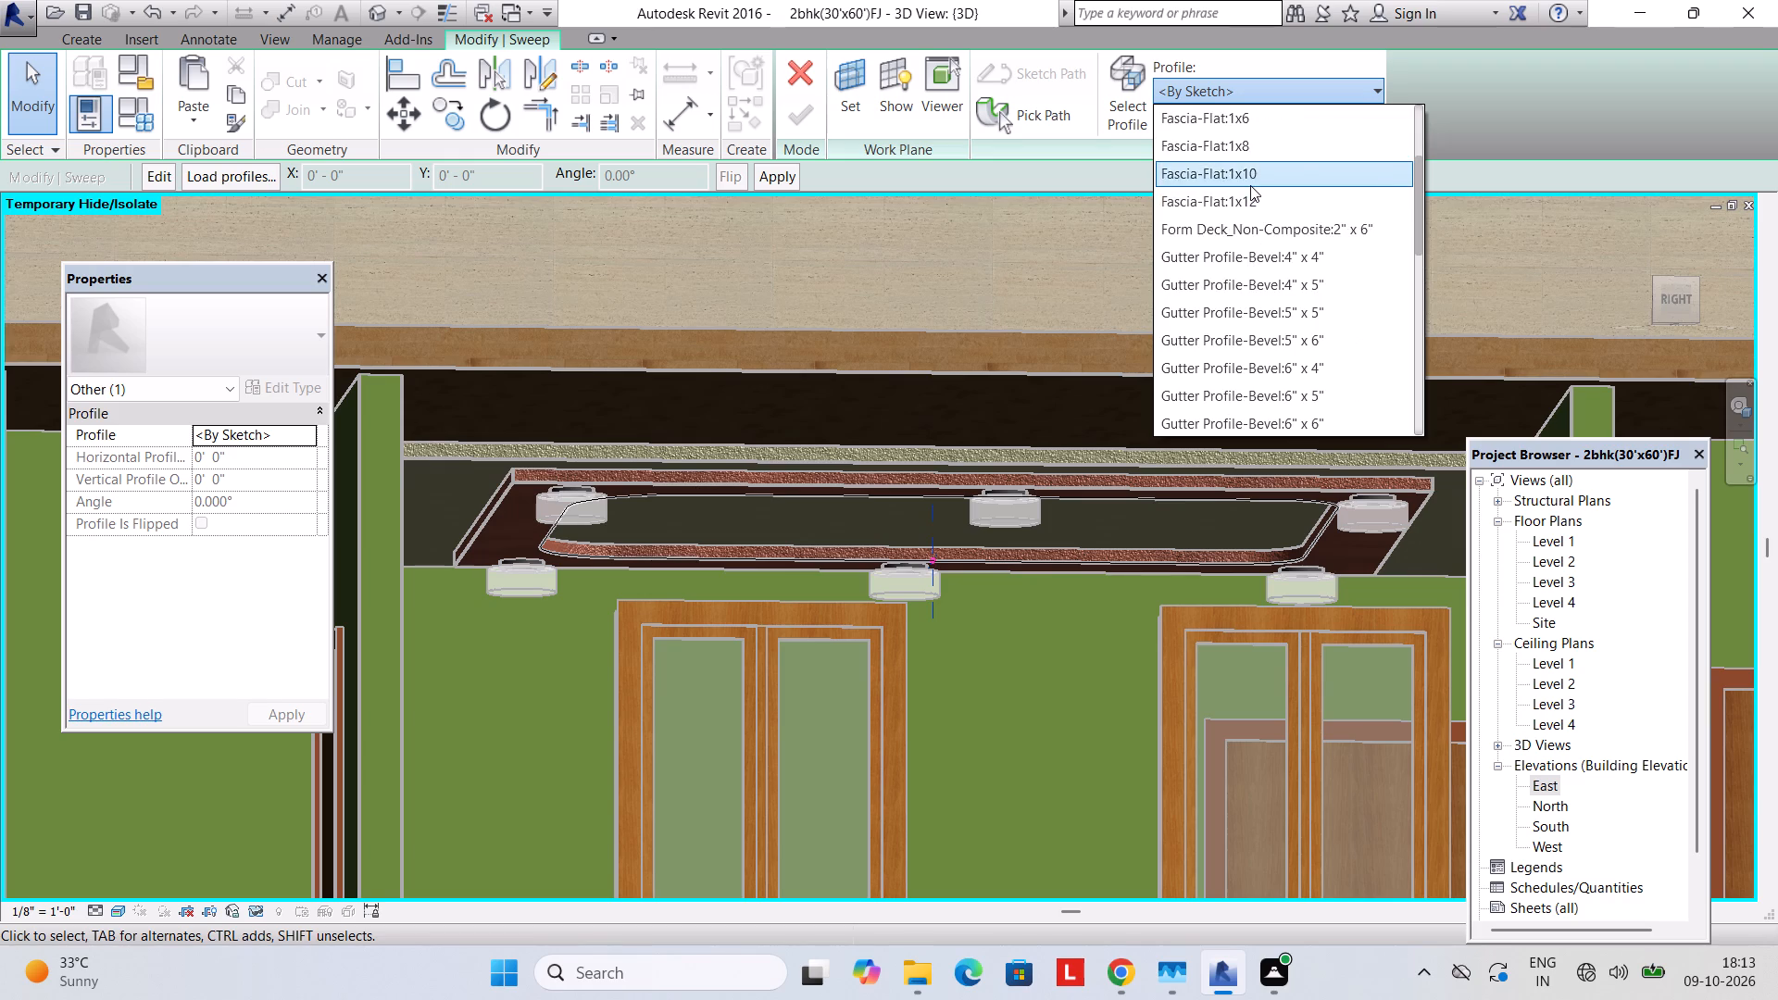
scroll(1250, 185, "up", 10)
key("Escape")
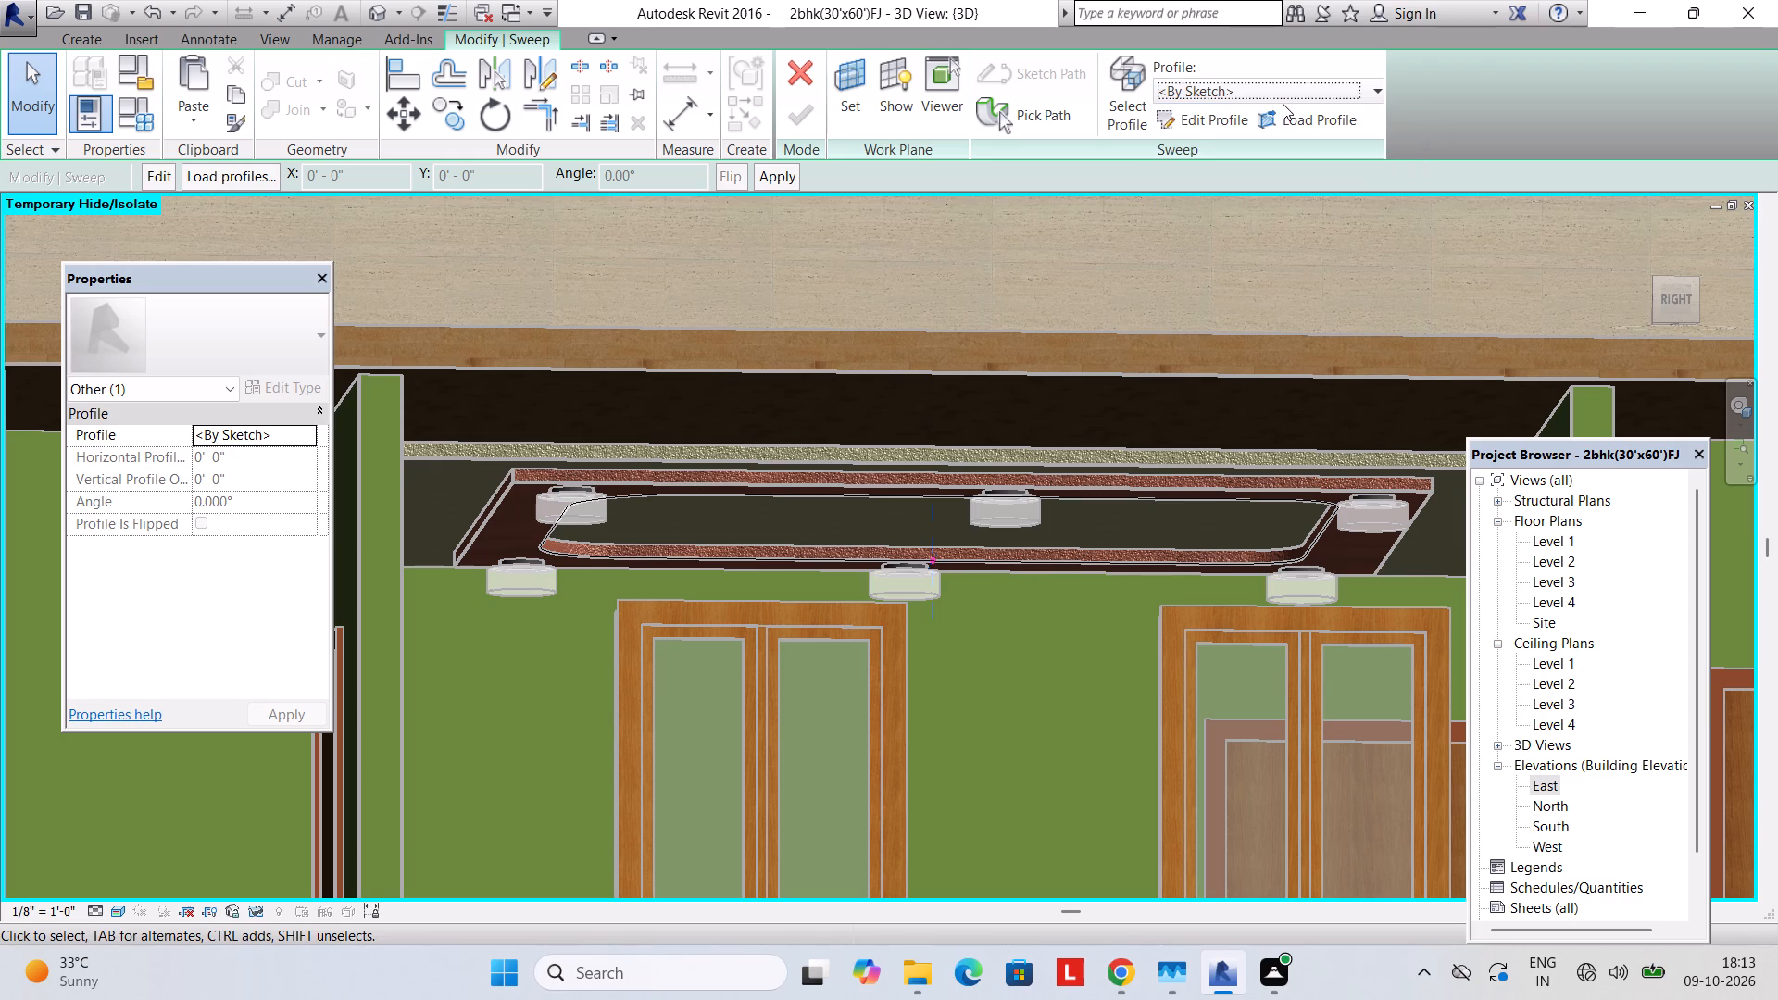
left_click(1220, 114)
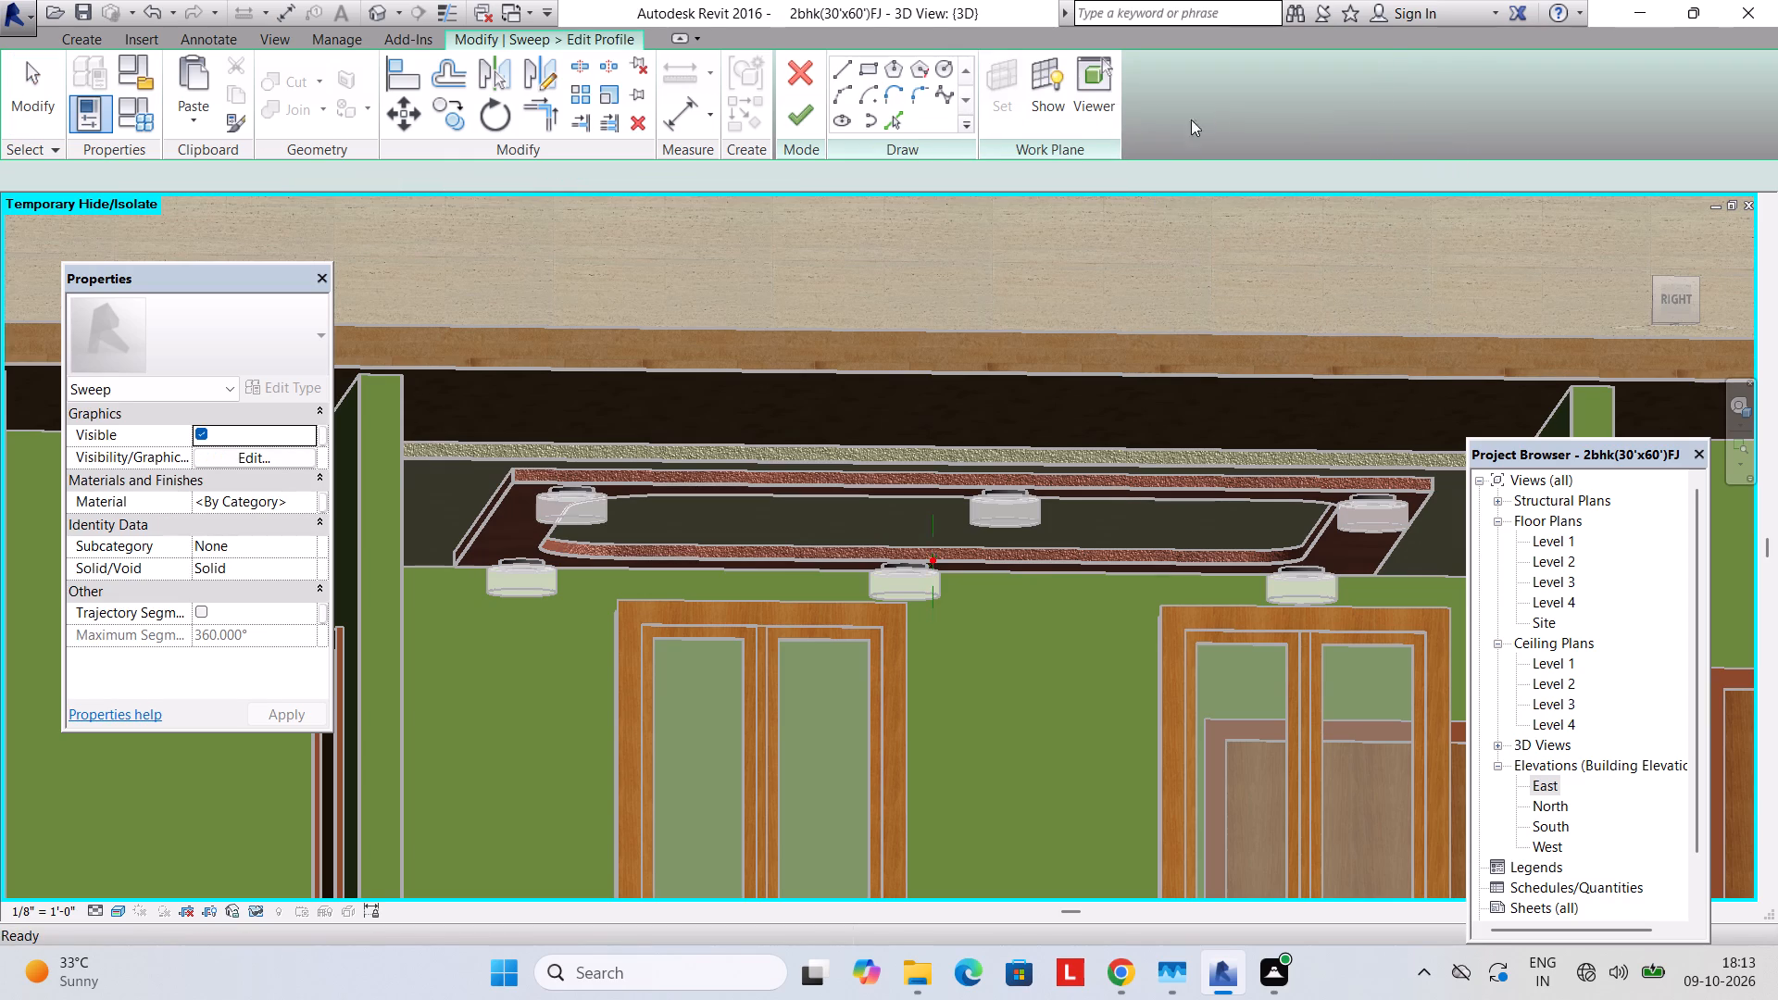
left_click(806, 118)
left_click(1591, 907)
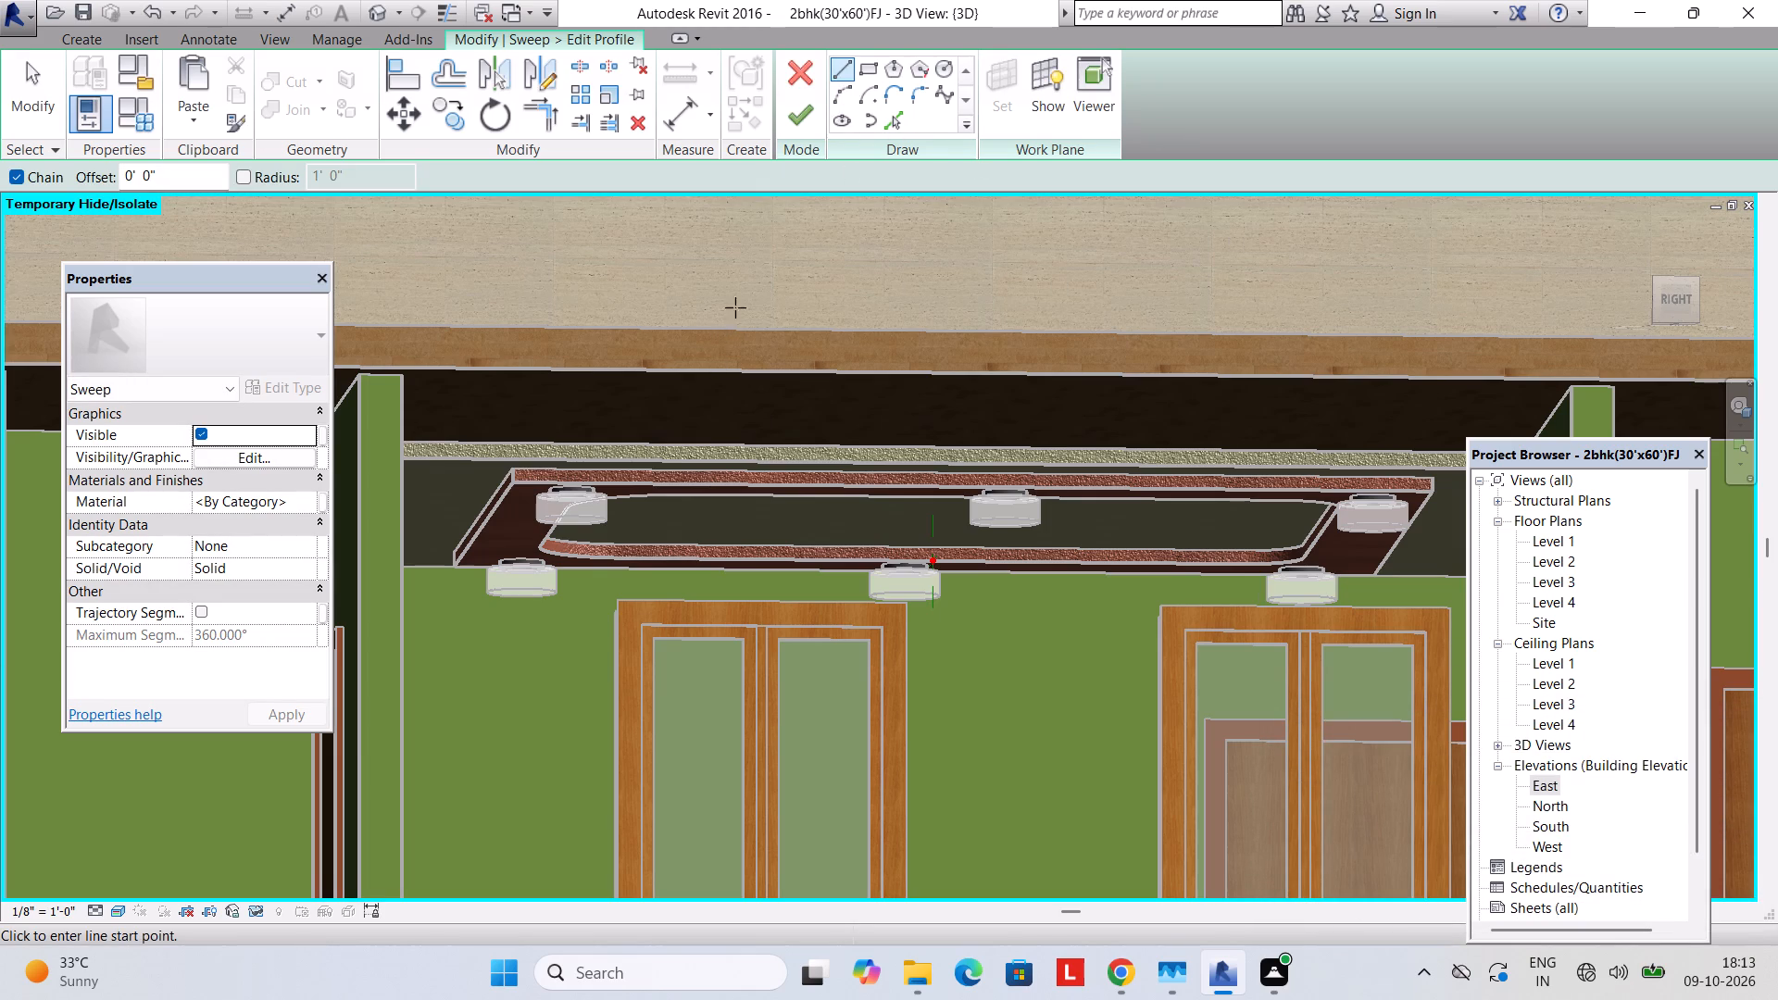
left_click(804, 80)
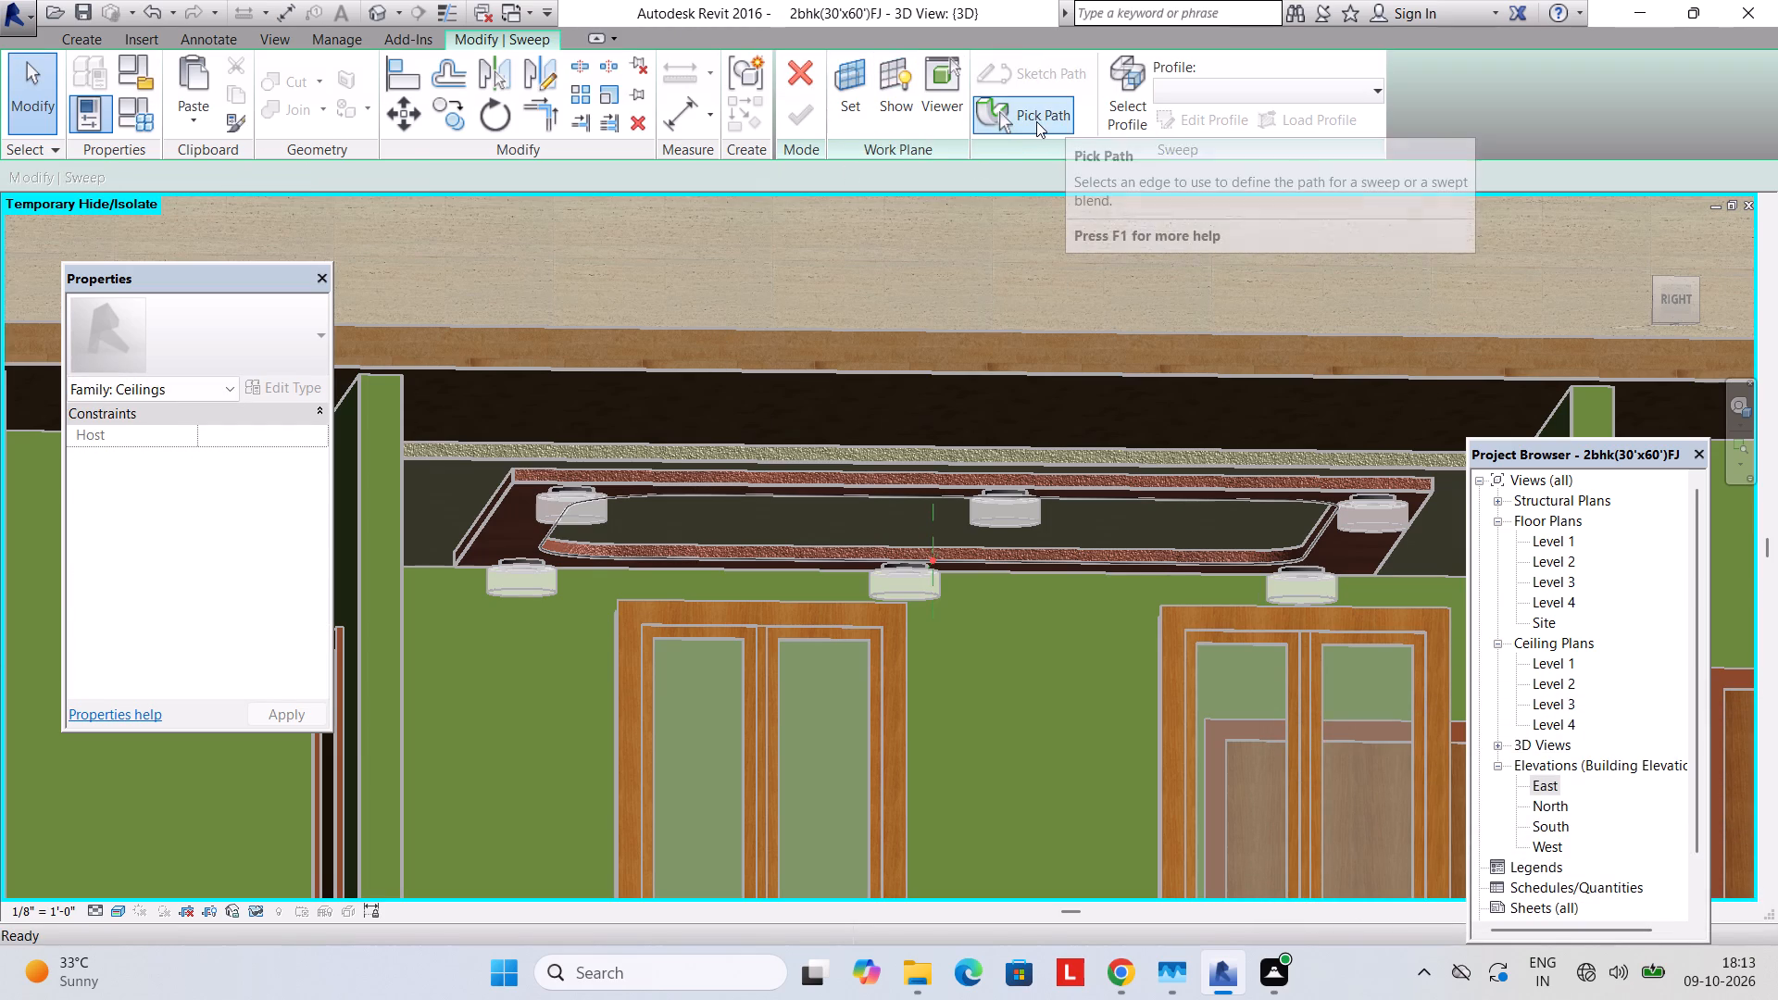
Assign the Square Handrail:1" profile to the sweep and finish the sweep around the design ceiling's opening.
left_click(1283, 99)
left_click(1140, 114)
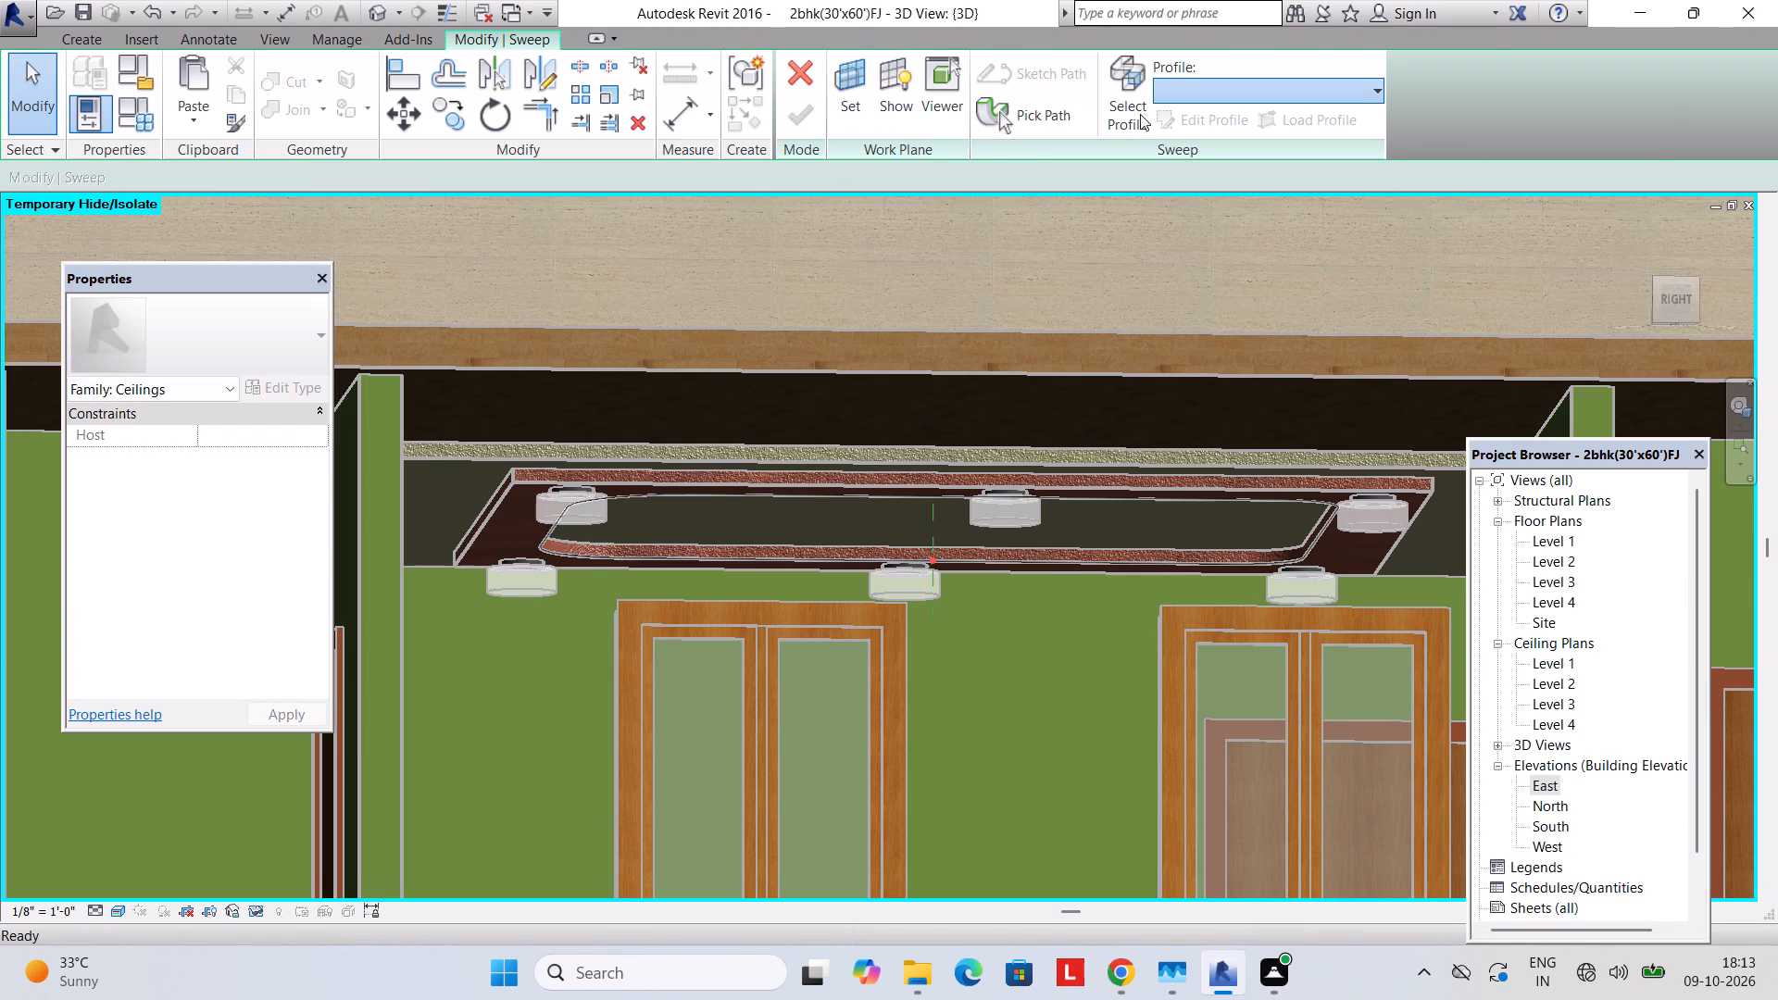
left_click(1151, 115)
left_click(1144, 116)
left_click(1273, 87)
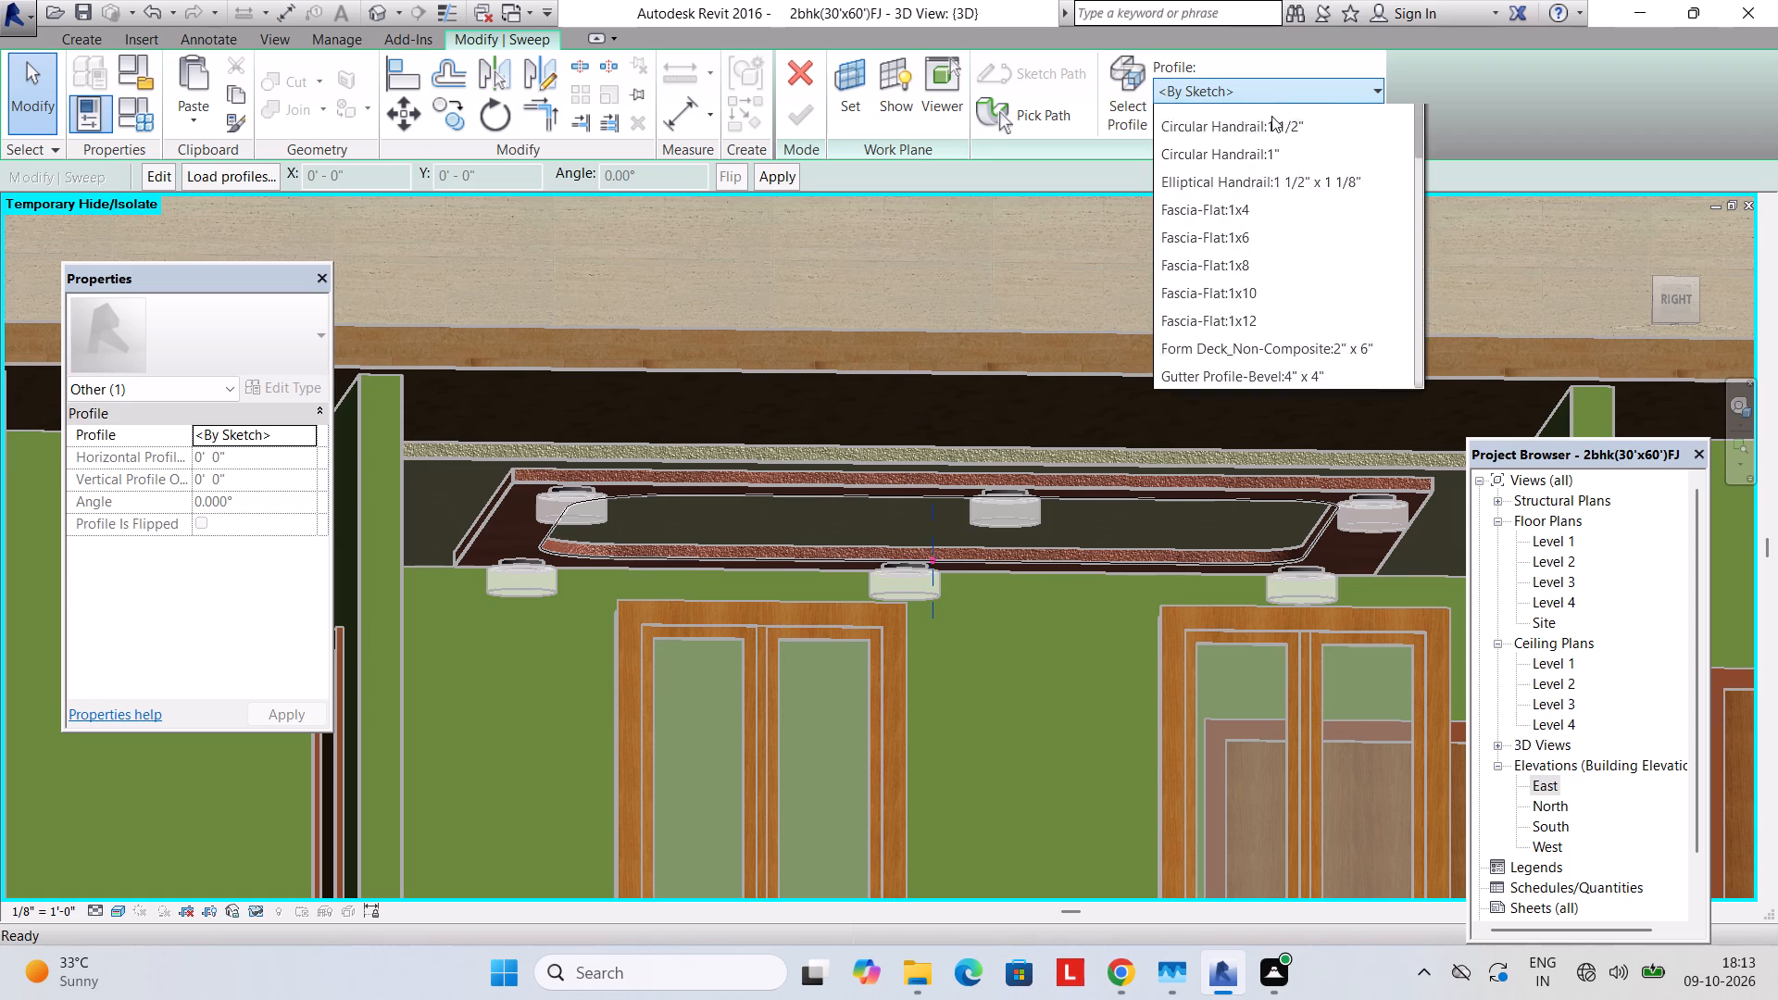
scroll(1244, 283, "down", 3)
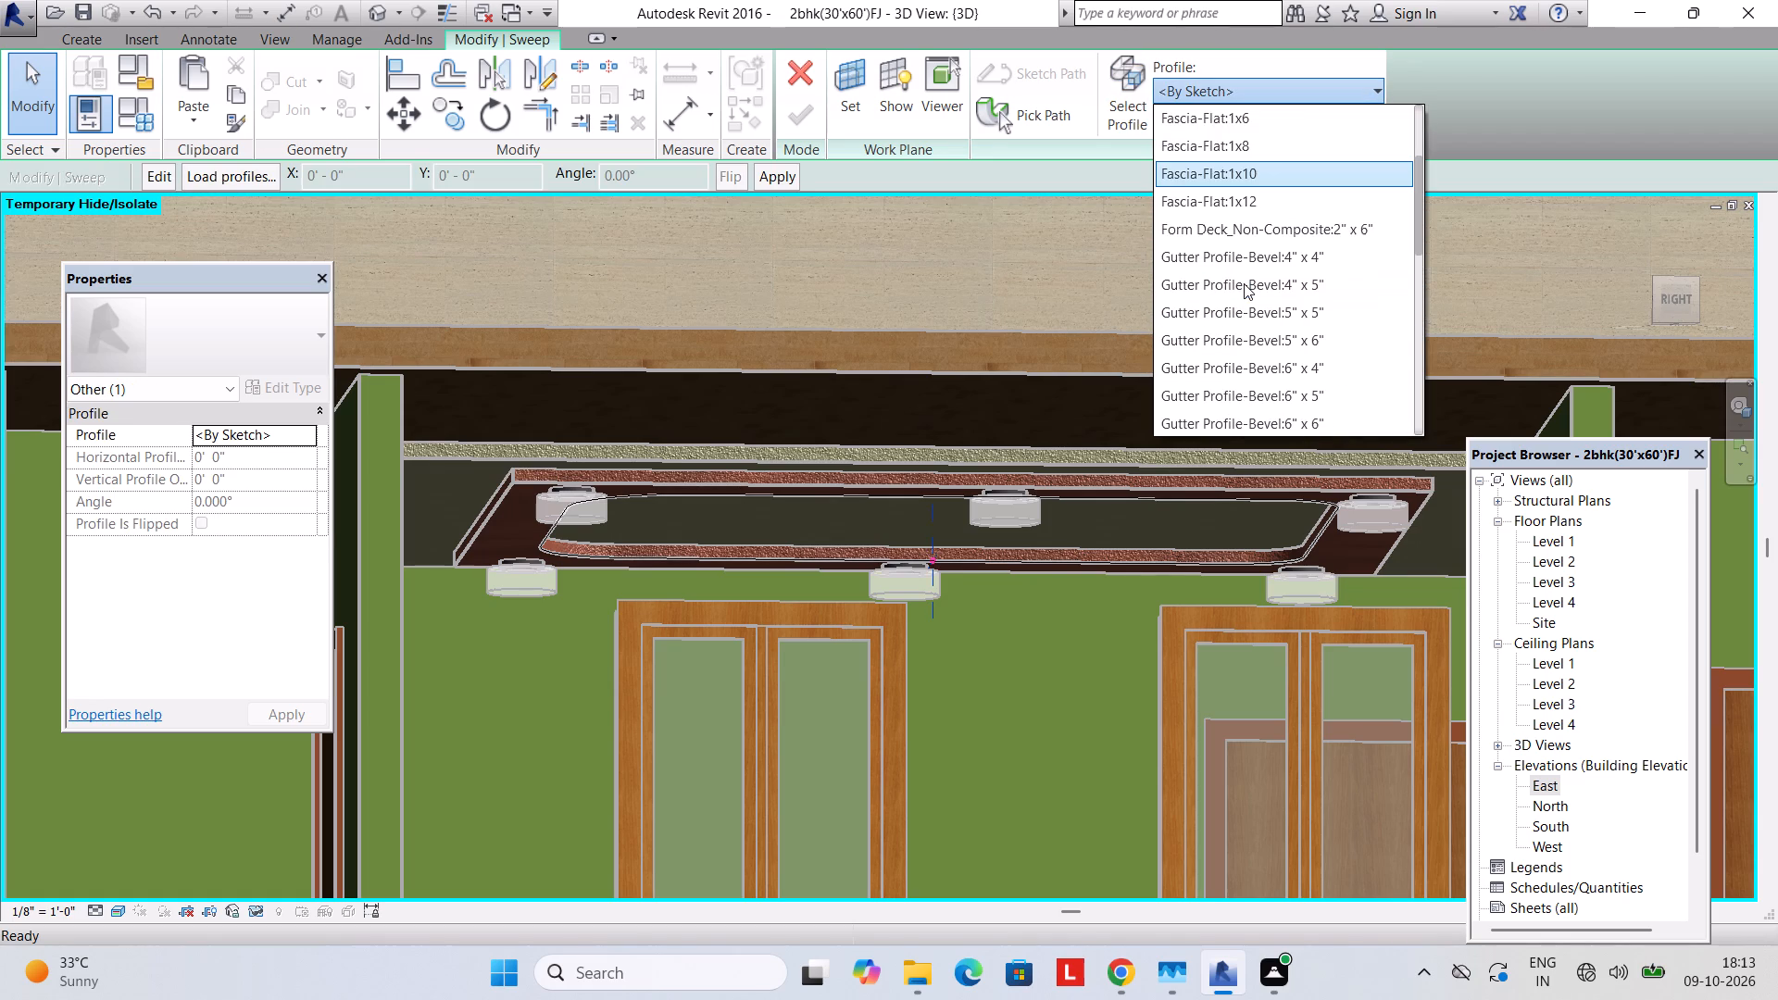
scroll(1244, 283, "down", 2)
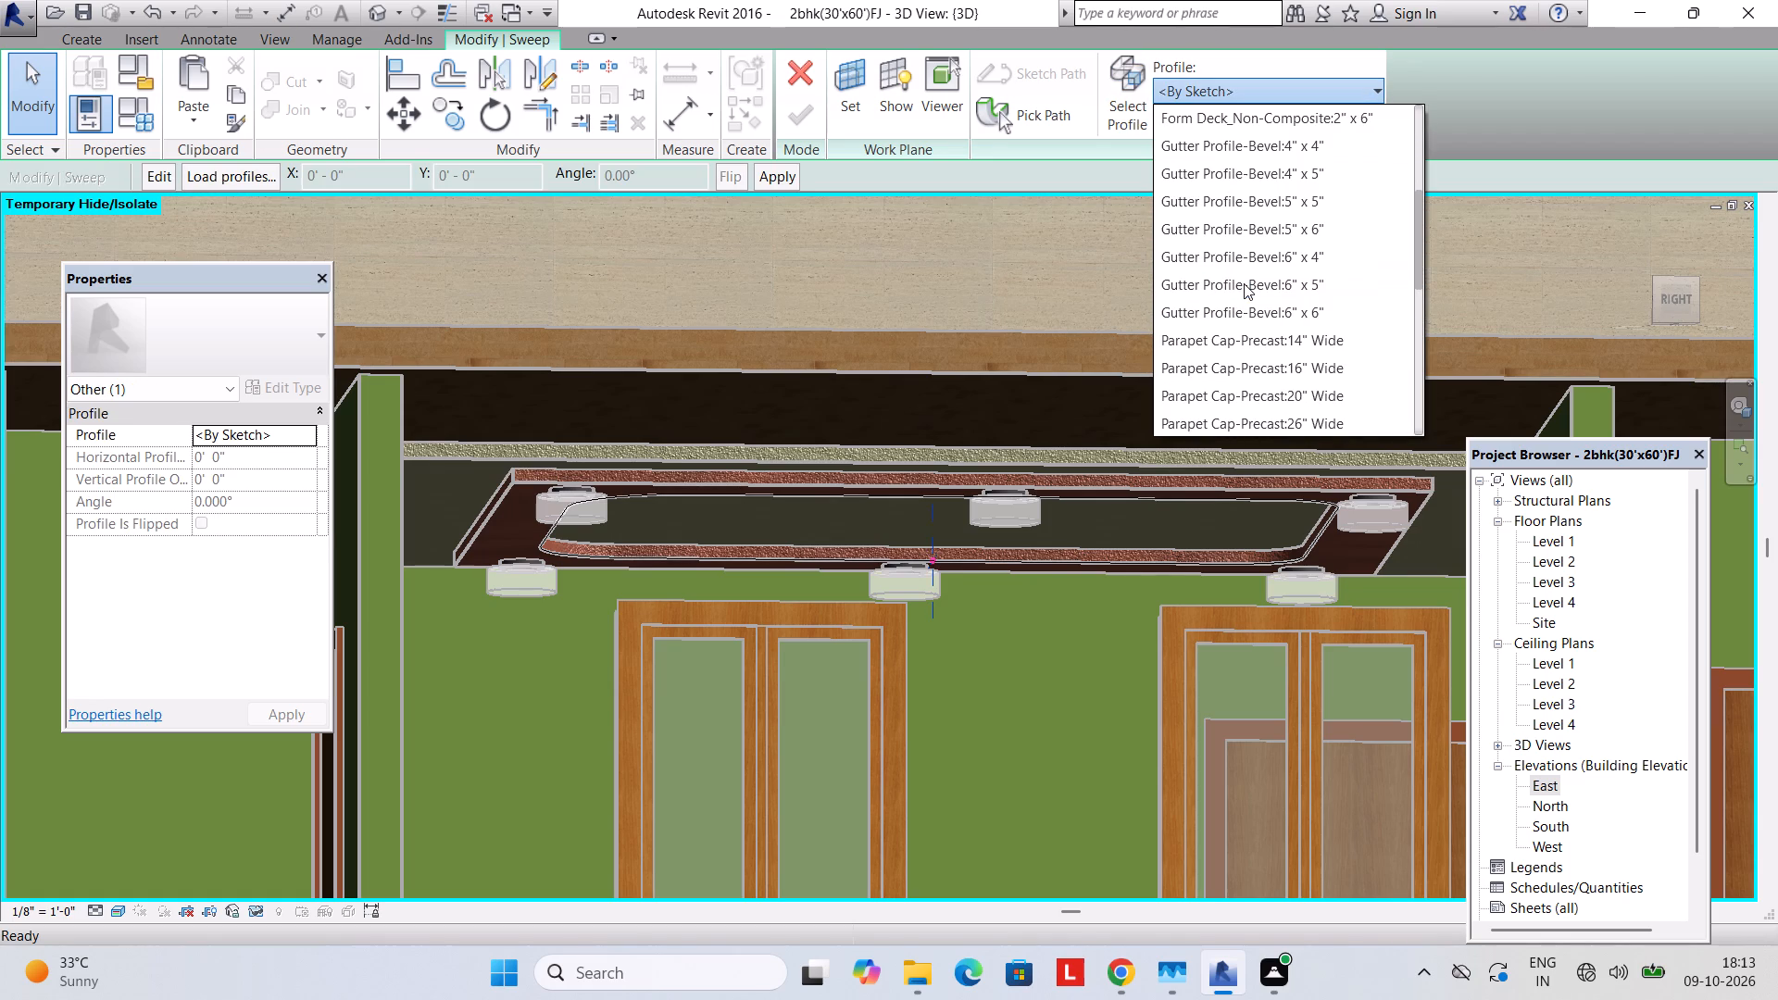
scroll(1244, 283, "down", 5)
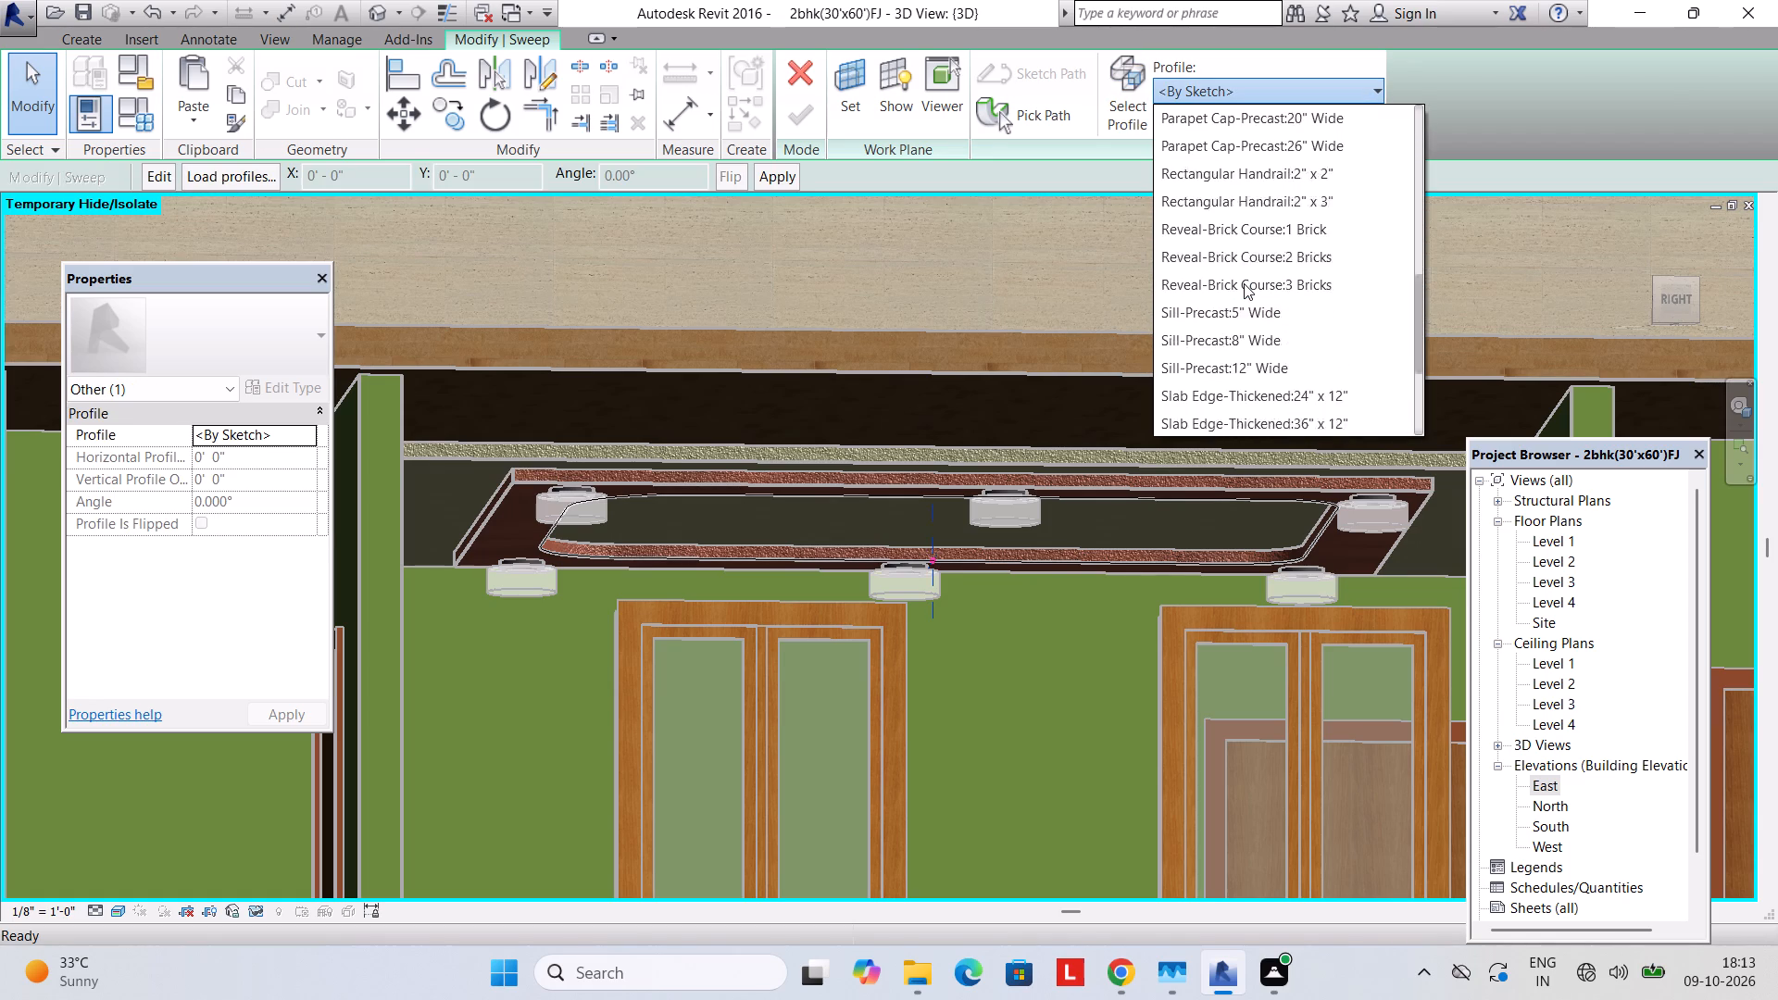
scroll(1244, 283, "down", 5)
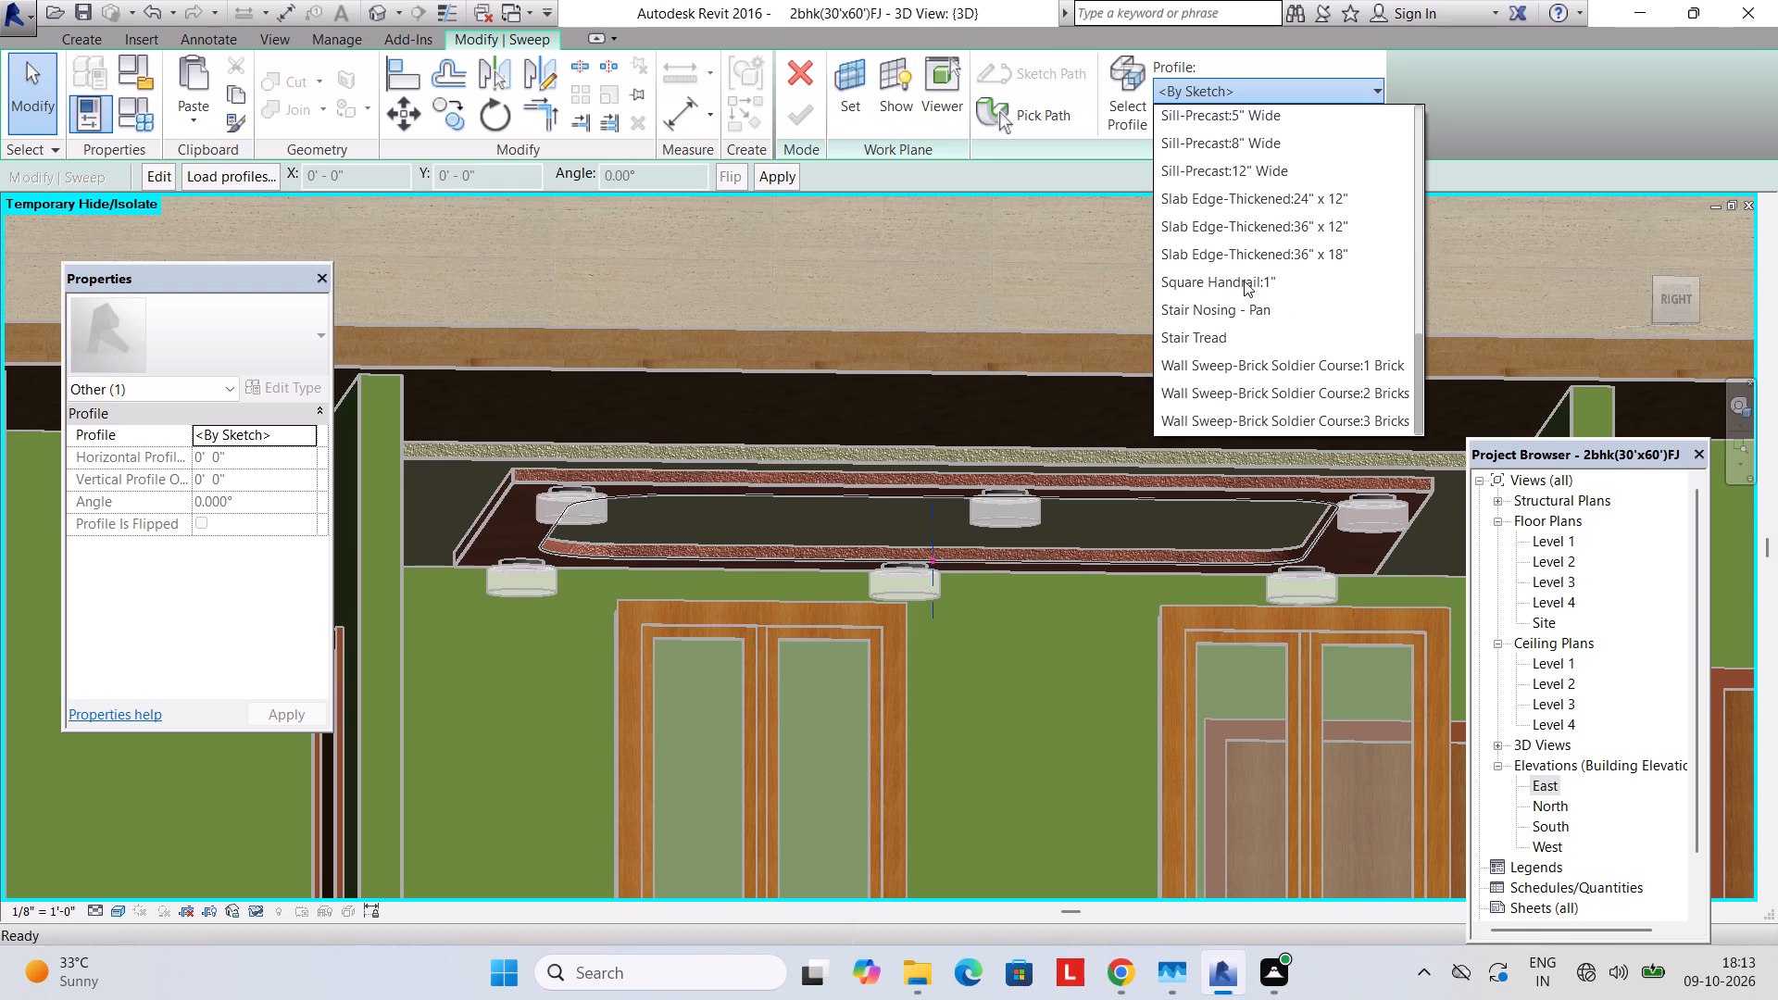
left_click(1244, 281)
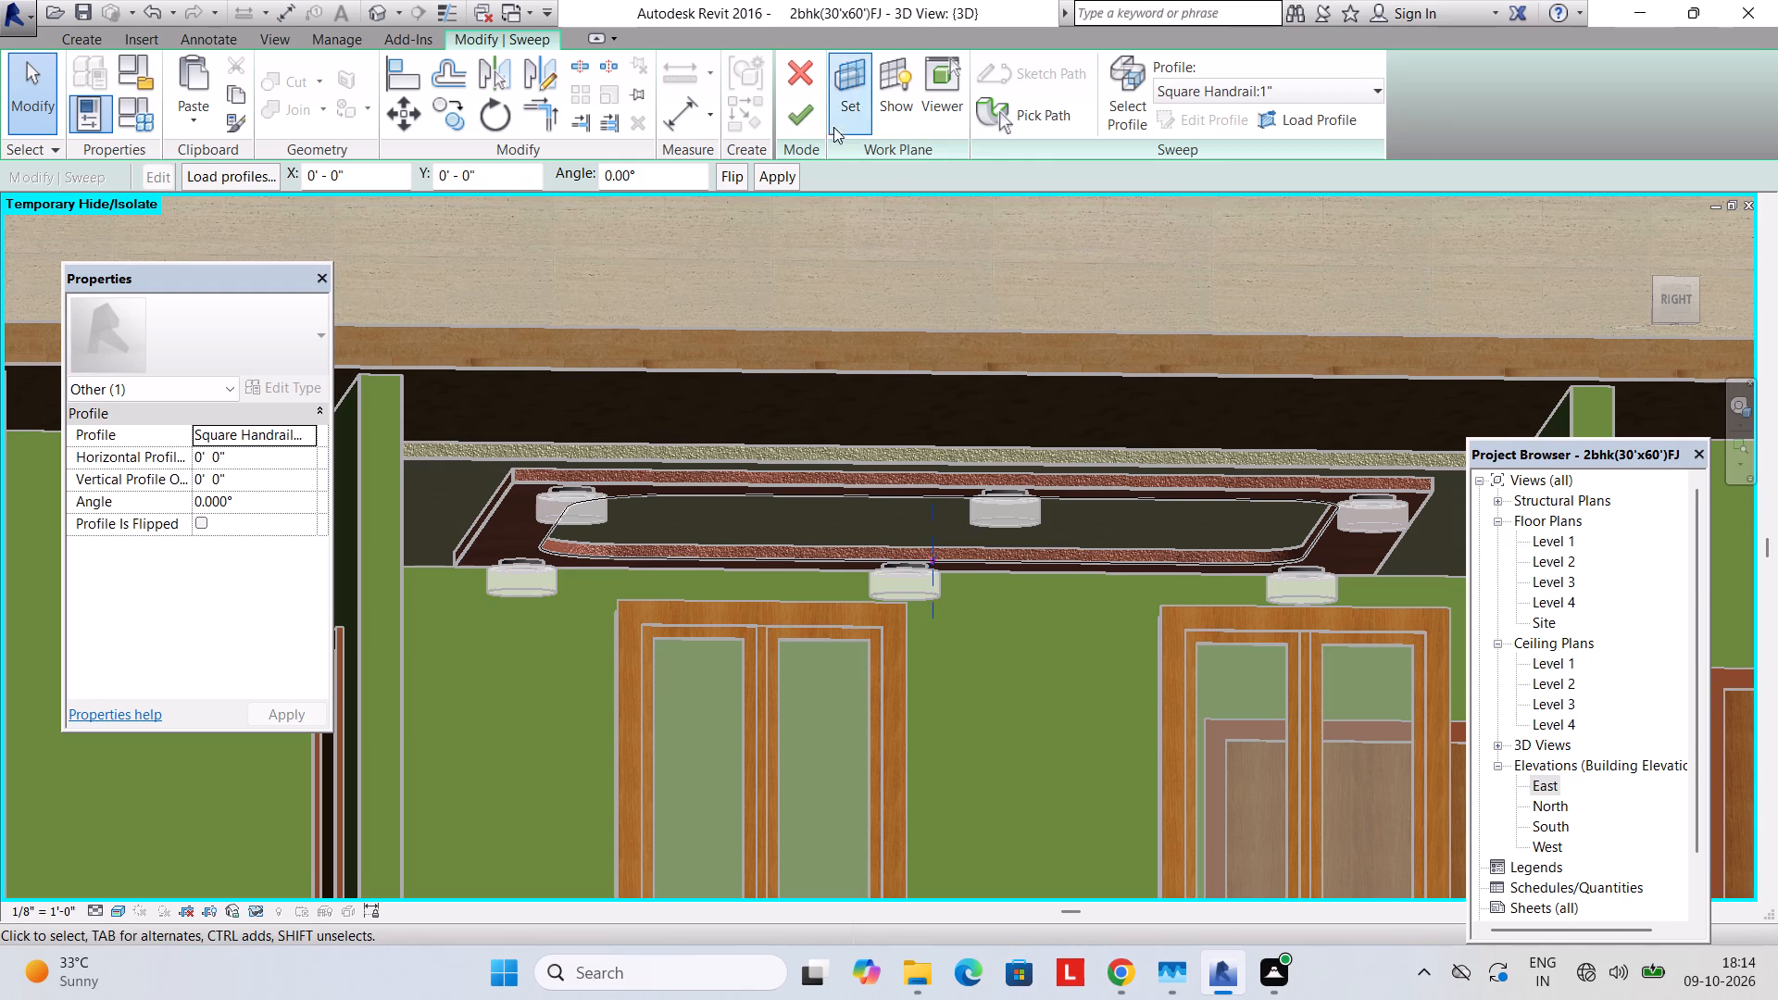
left_click(796, 122)
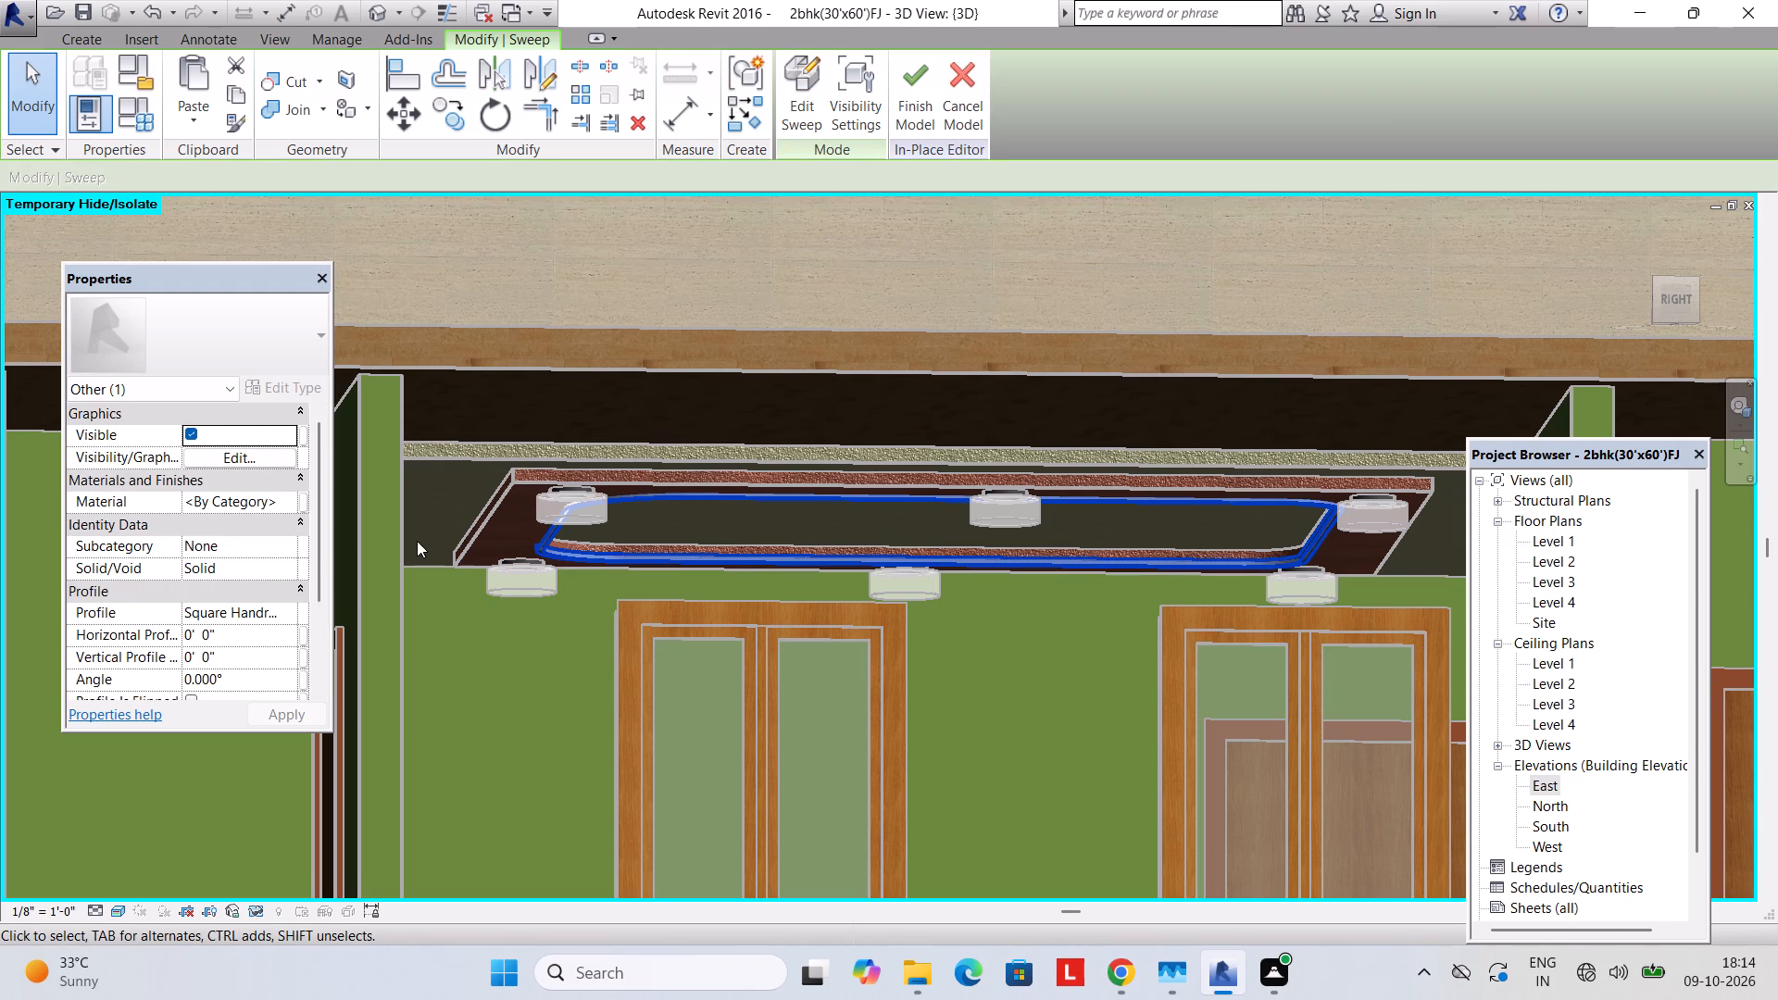
Search the project materials for "light" for the sweep, and create a new material named light.
left_click(291, 497)
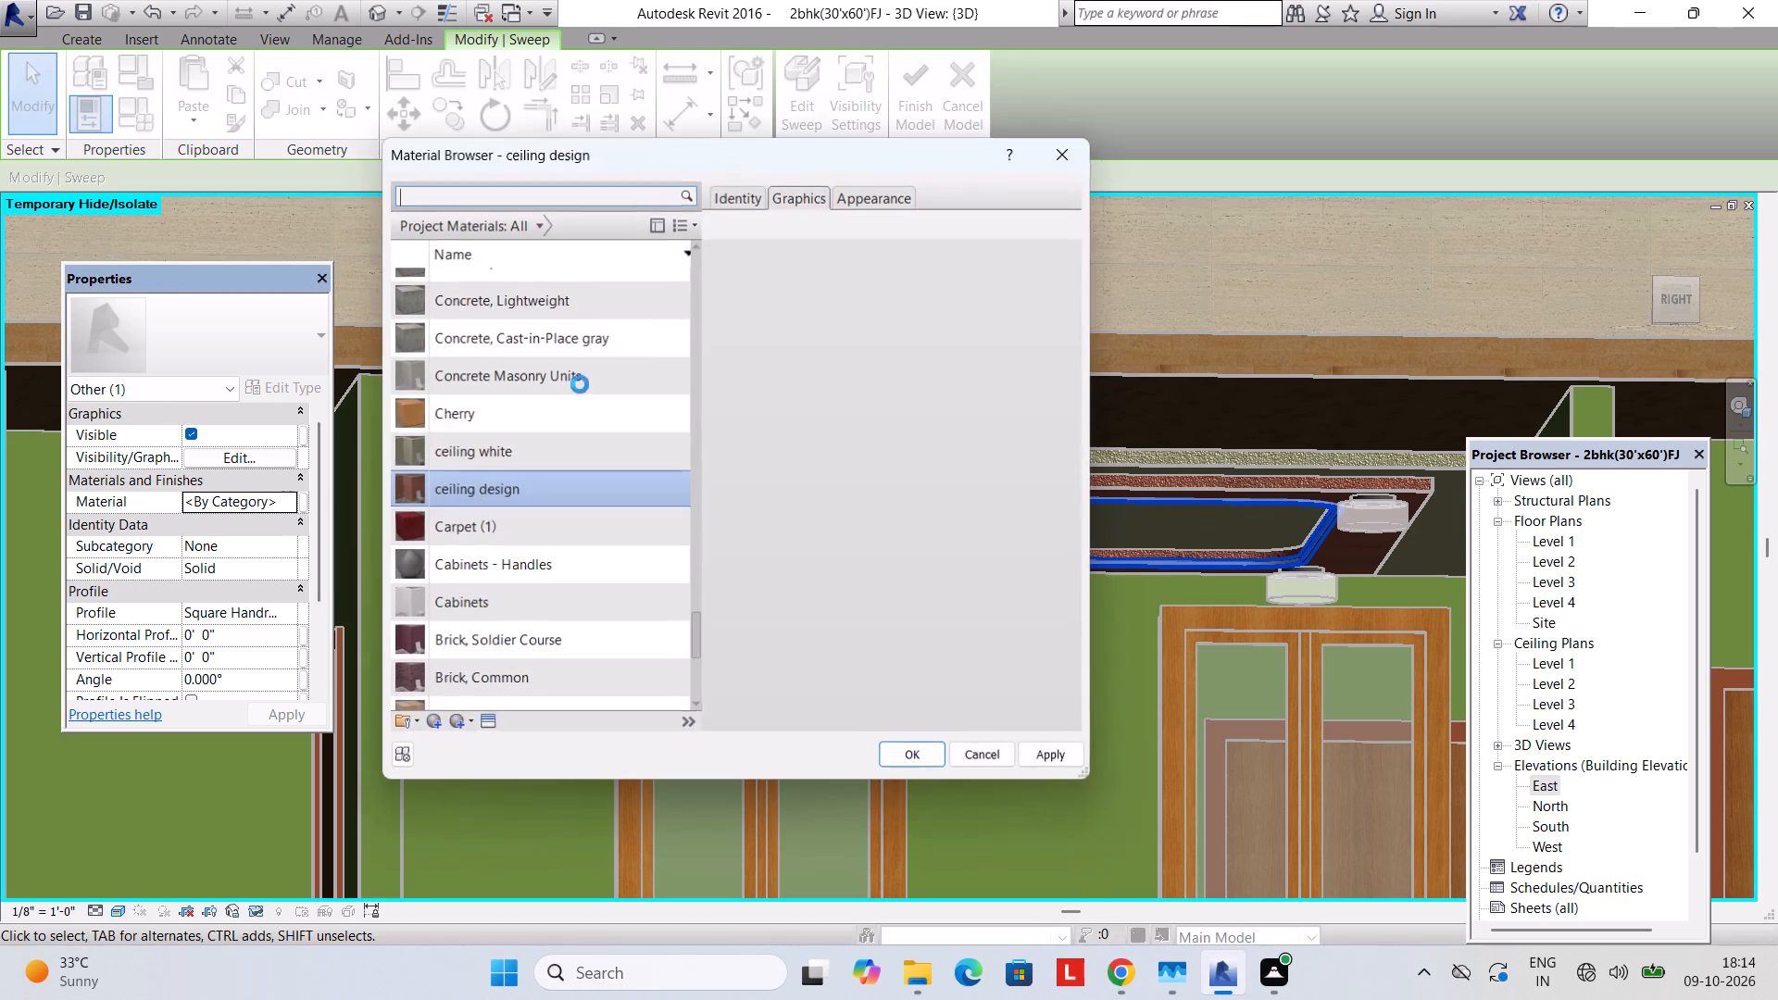
type("light")
key("Return")
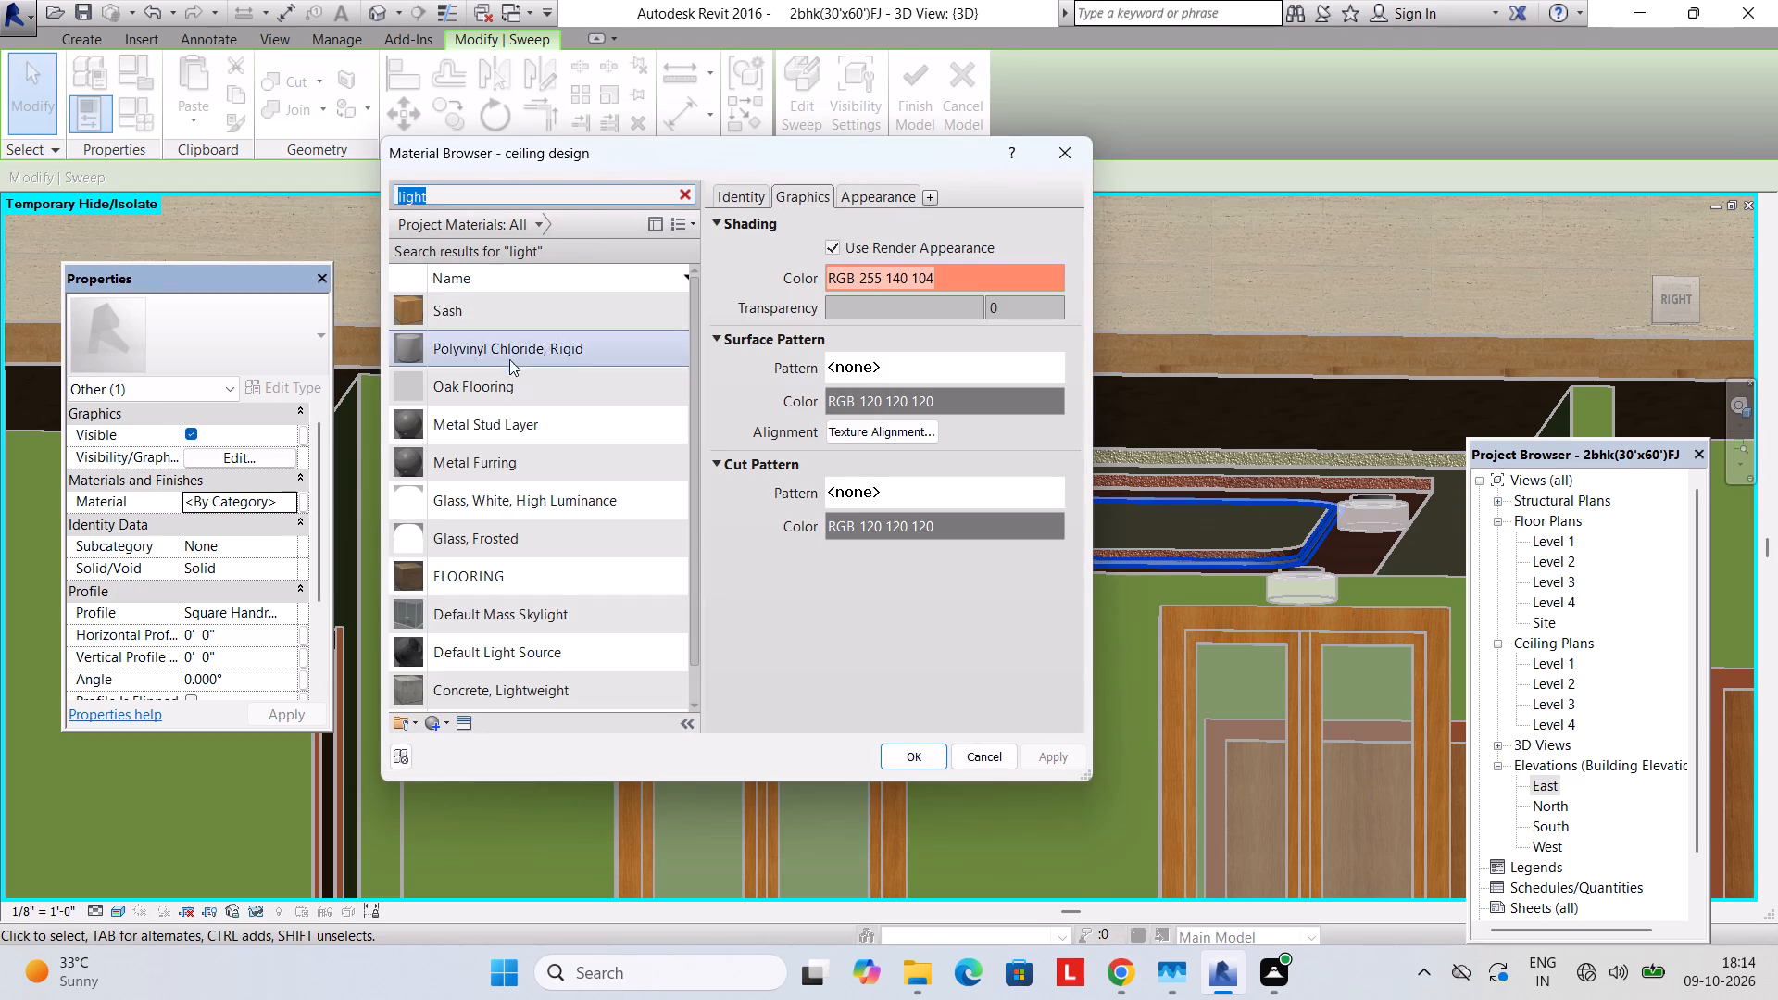
scroll(529, 482, "down", 6)
scroll(529, 510, "up", 2)
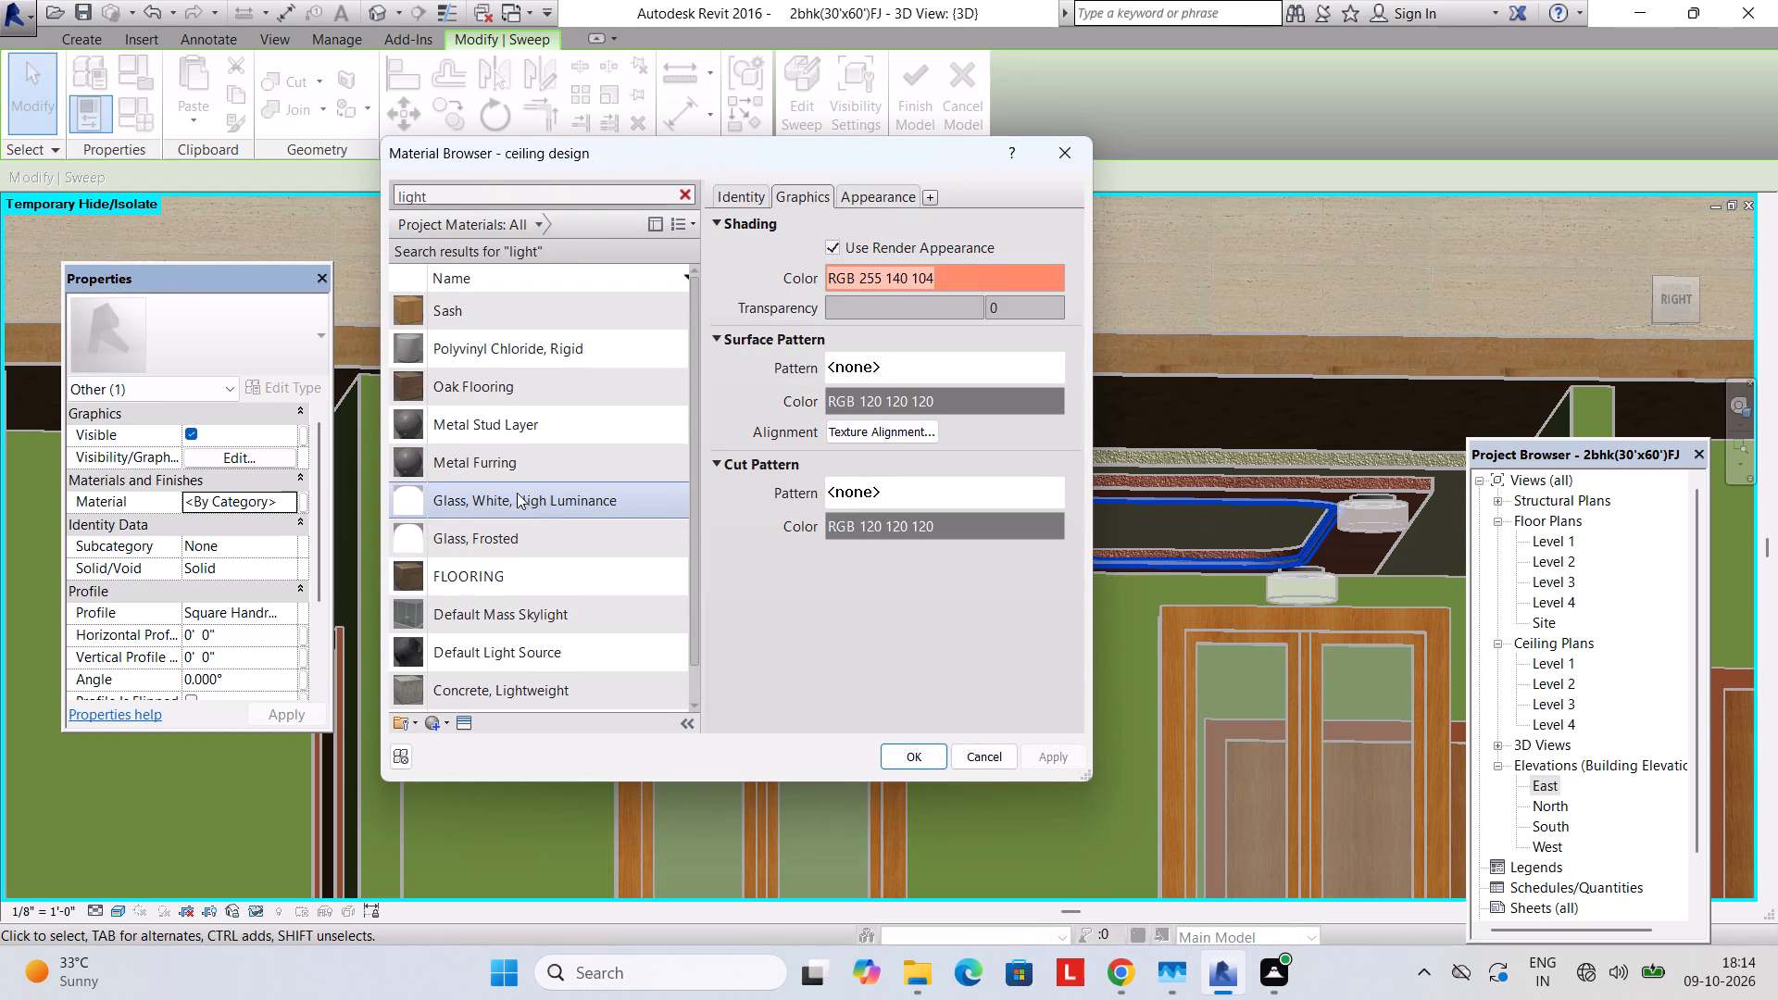
scroll(517, 493, "up", 4)
left_click(438, 710)
left_click(438, 723)
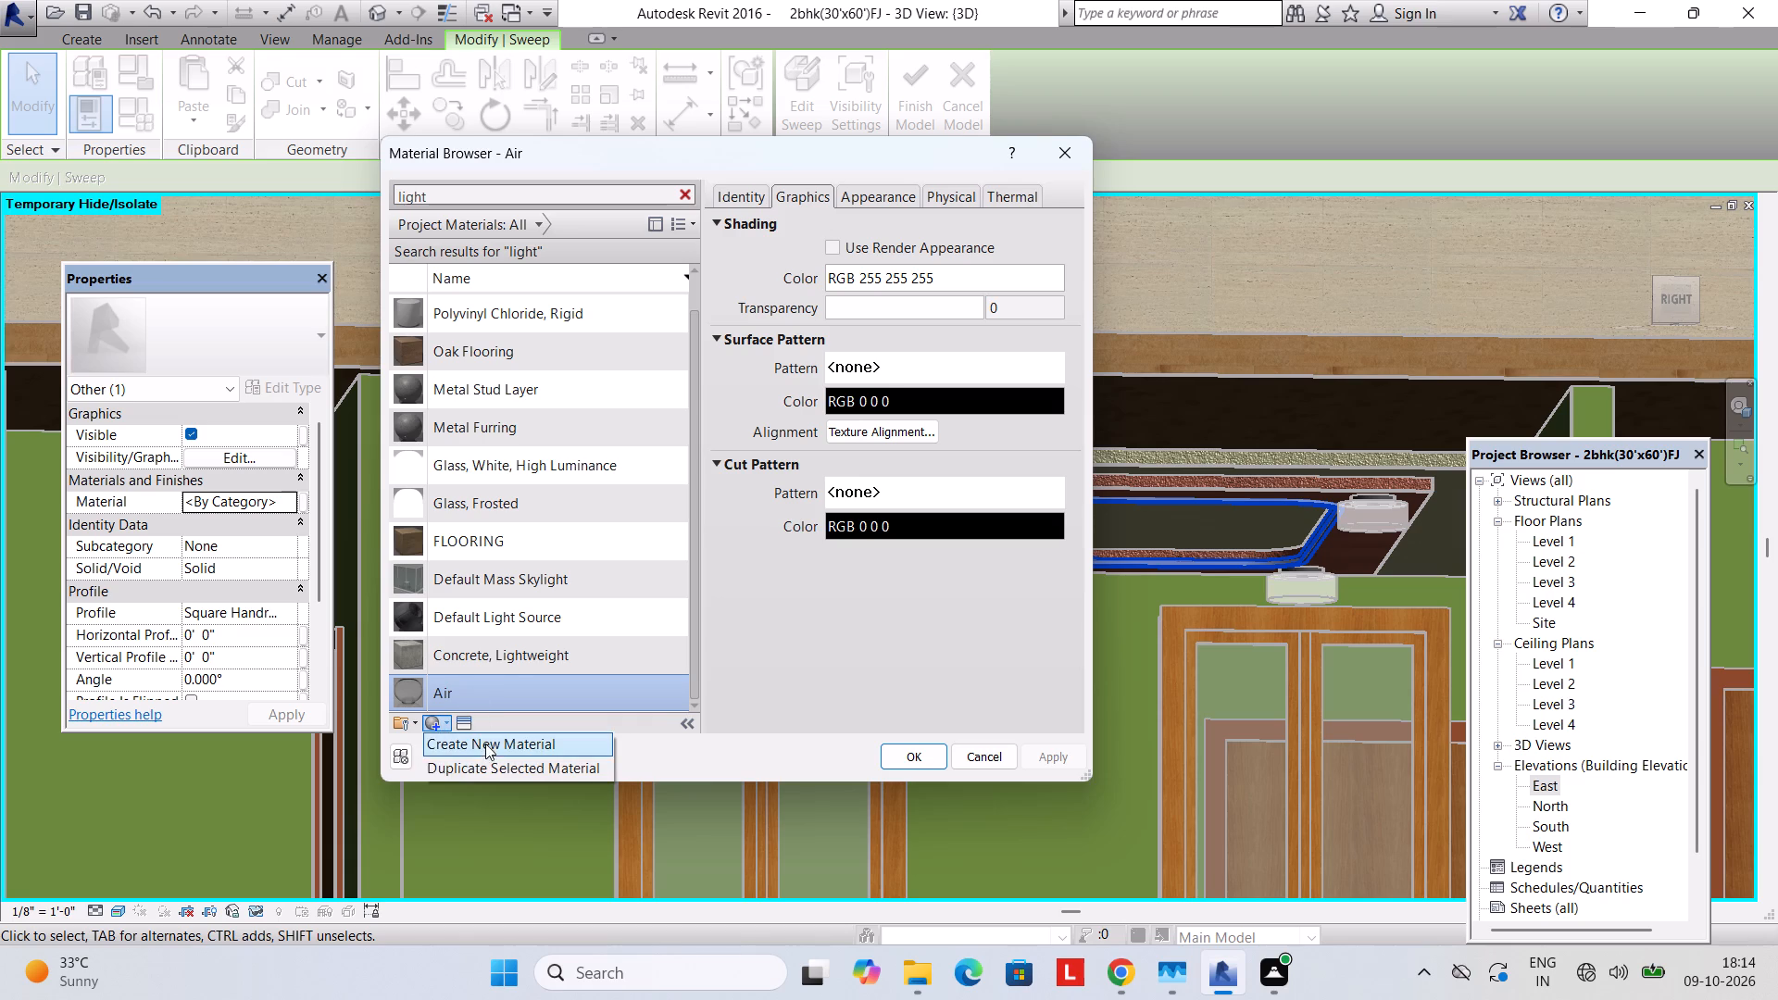
right_click(481, 747)
right_click(545, 456)
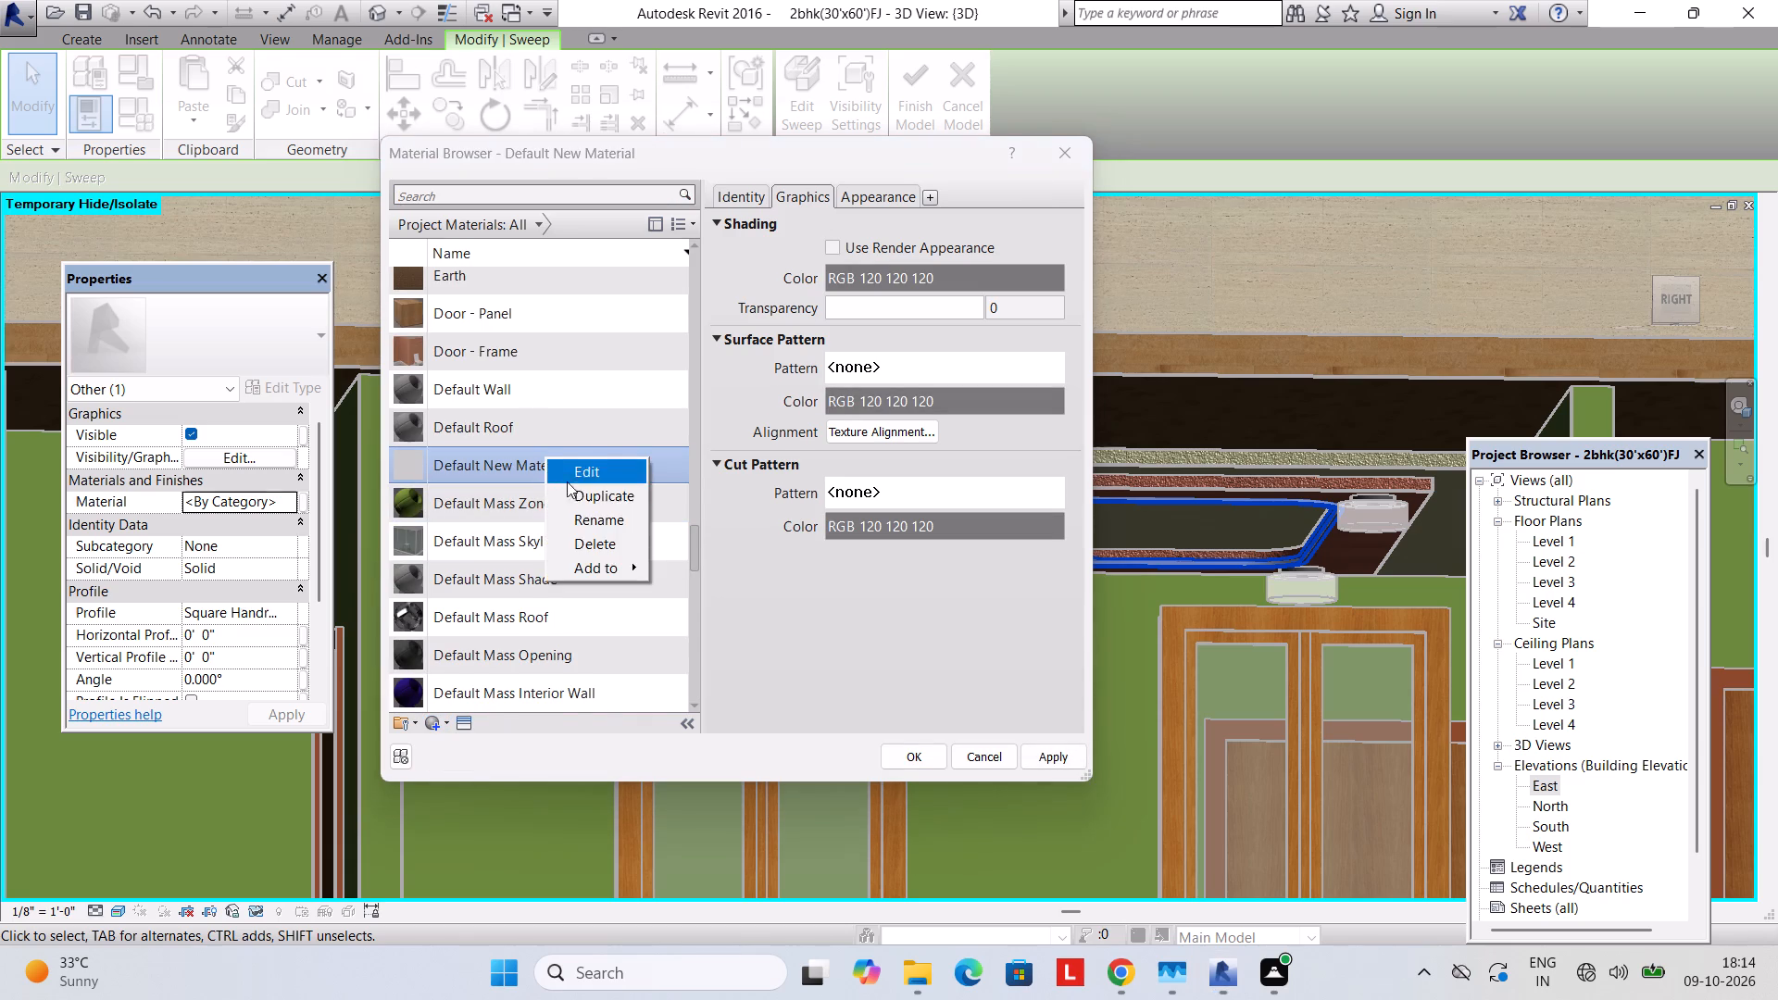
left_click(579, 524)
type("light")
Search the appearance library for "bulb" and apply the Light Bulb - On asset to the light material.
left_click(460, 729)
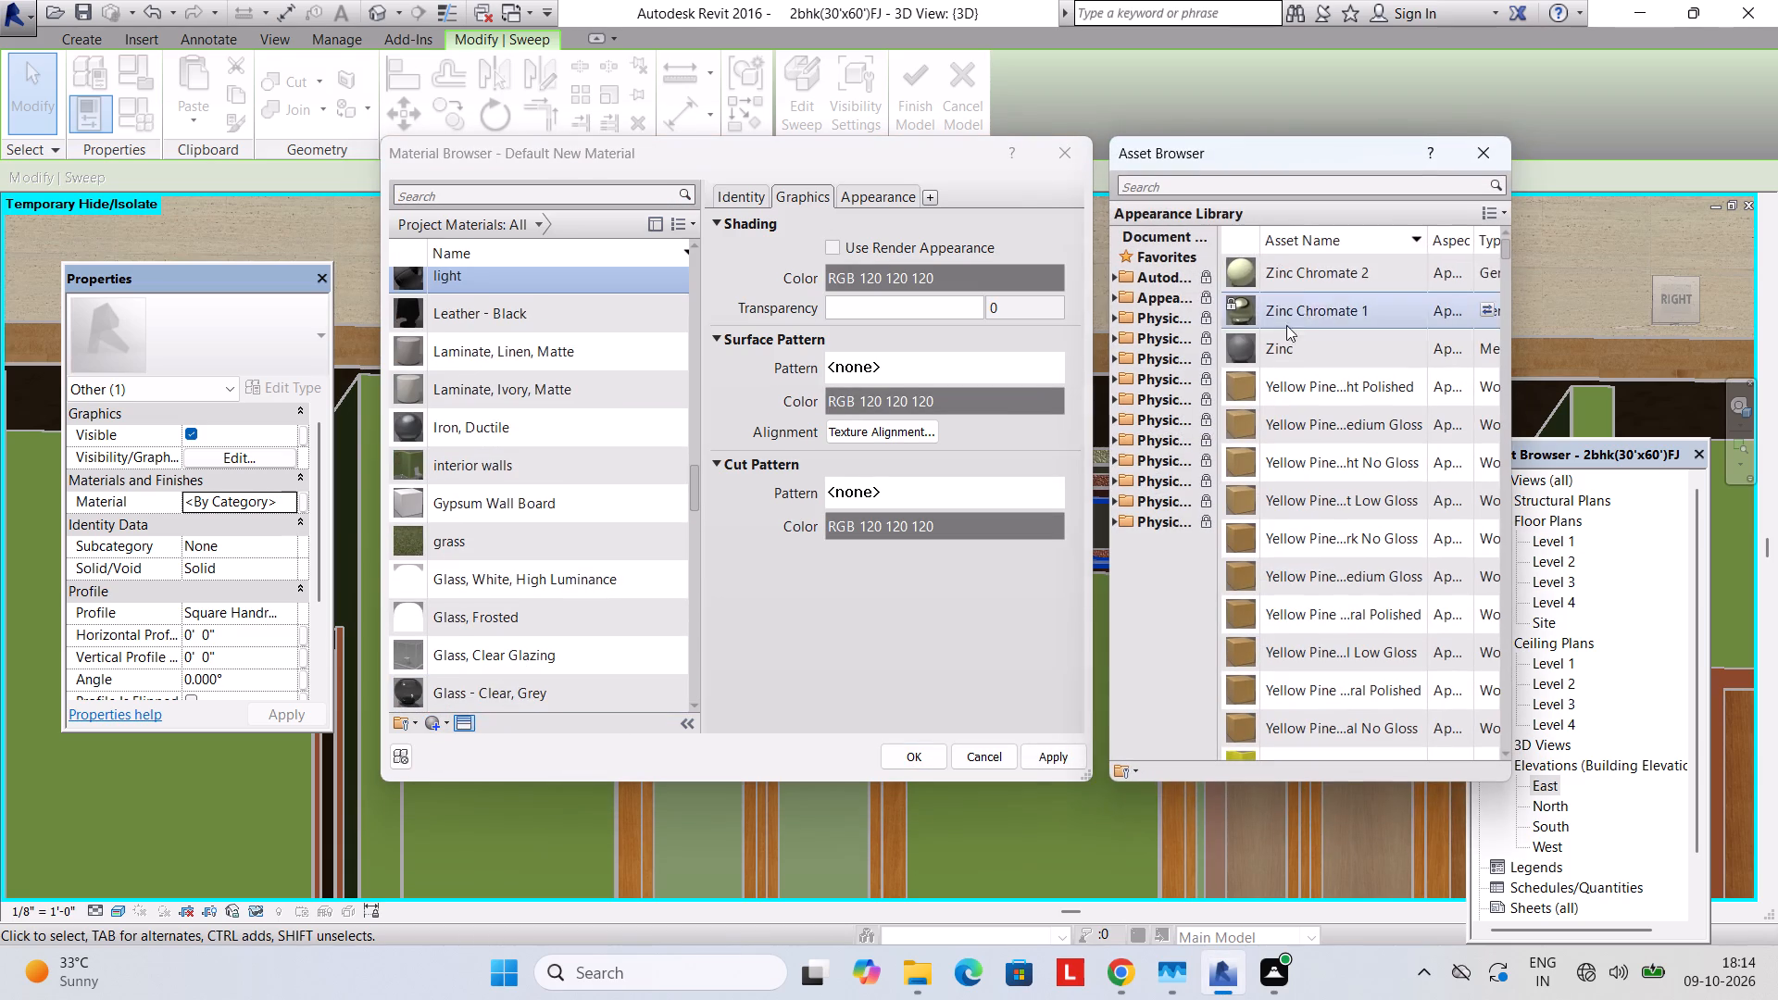
left_click(1159, 295)
left_click(1158, 297)
left_click(1182, 190)
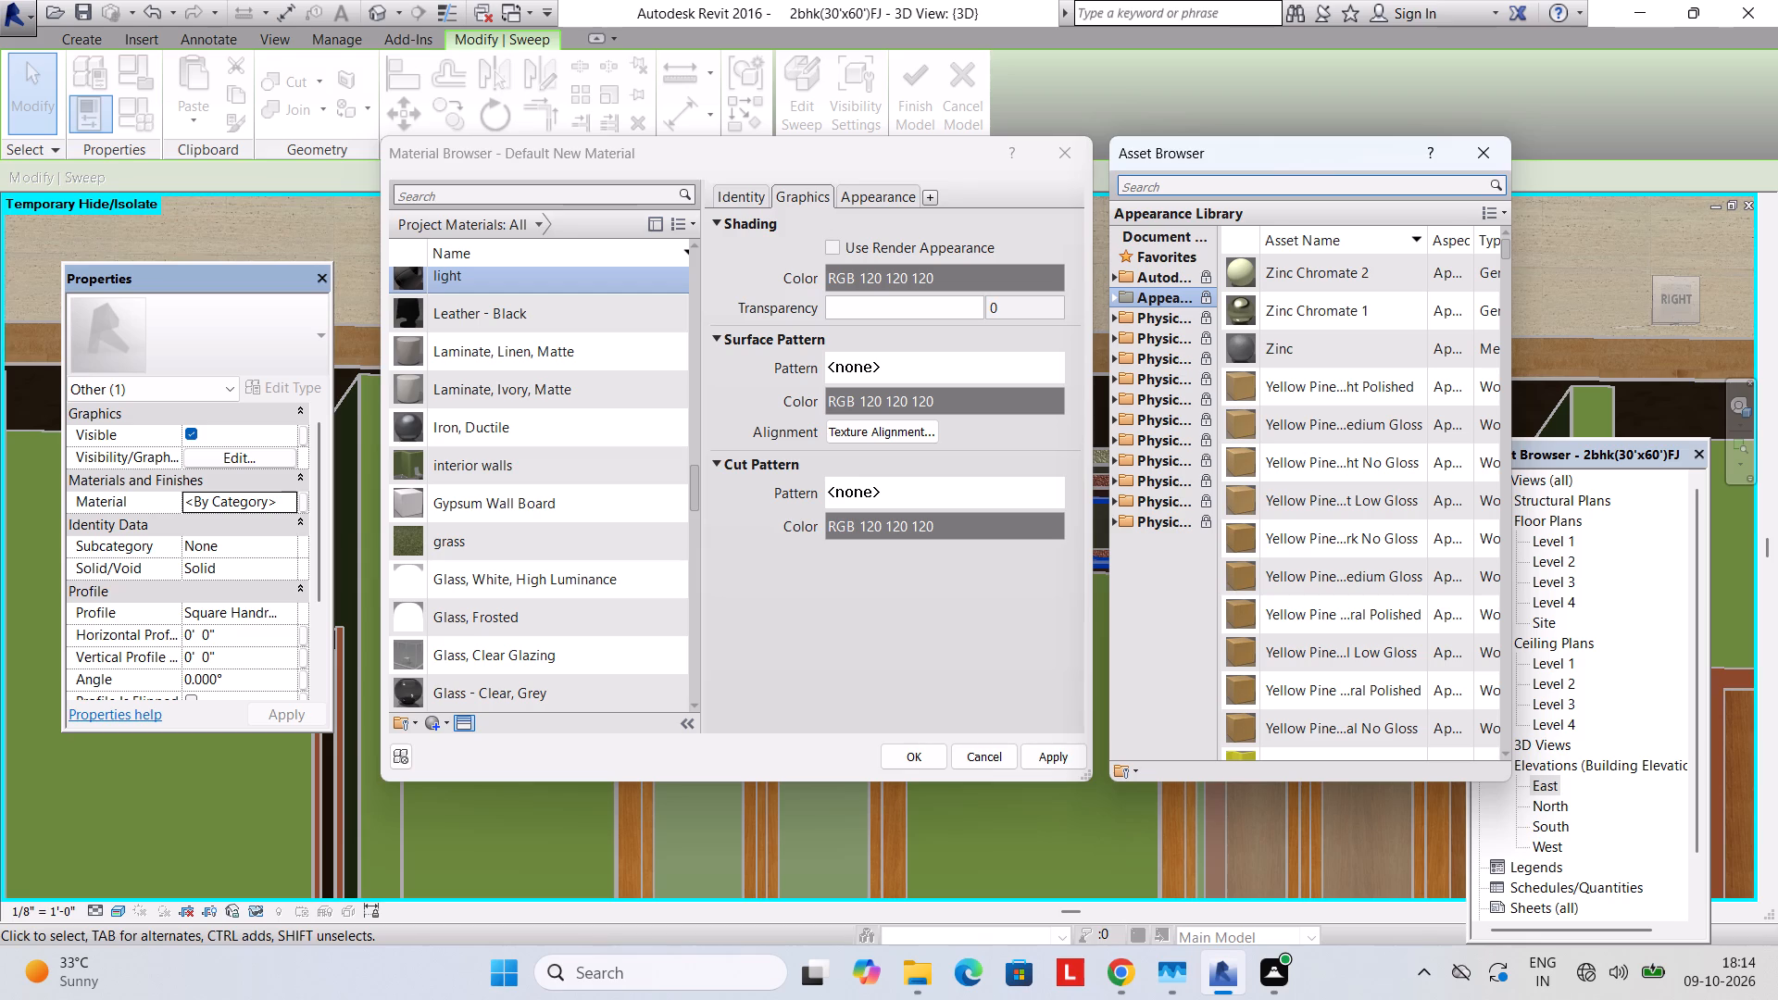
type("light")
key("Return")
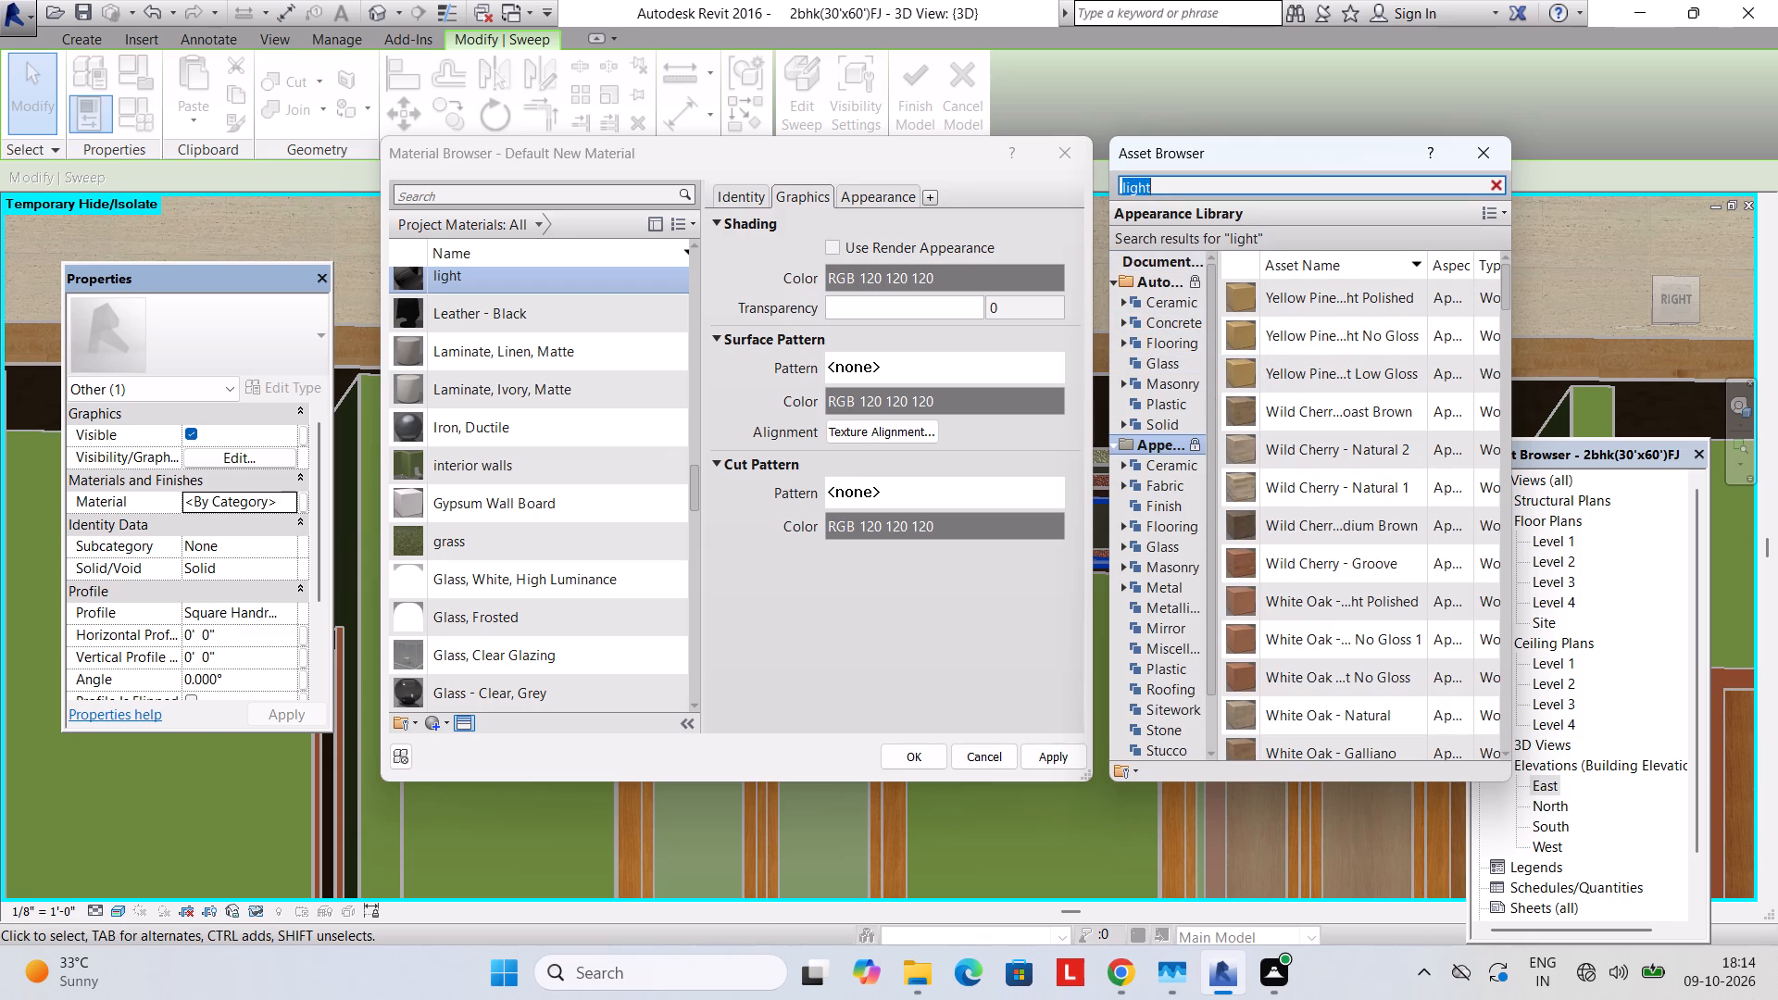
key("BackSpace")
type("bi")
key("BackSpace")
type("ulb")
key("Return")
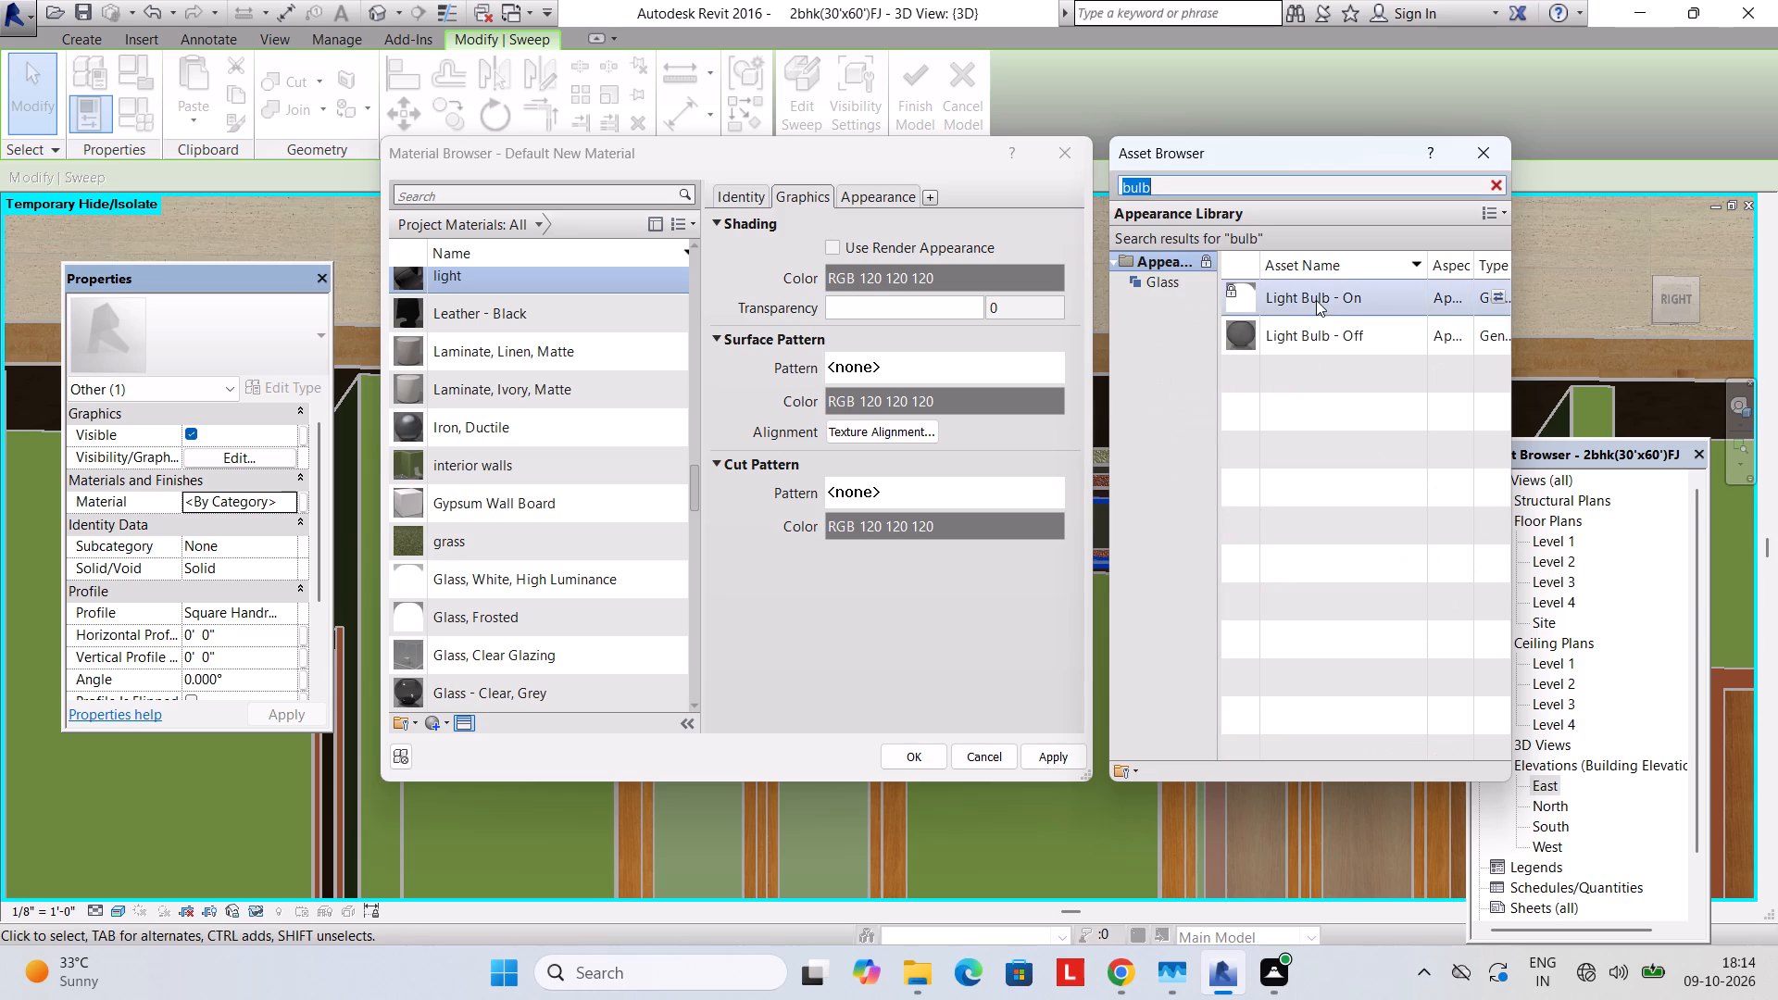
left_click(1316, 300)
double_click(1319, 297)
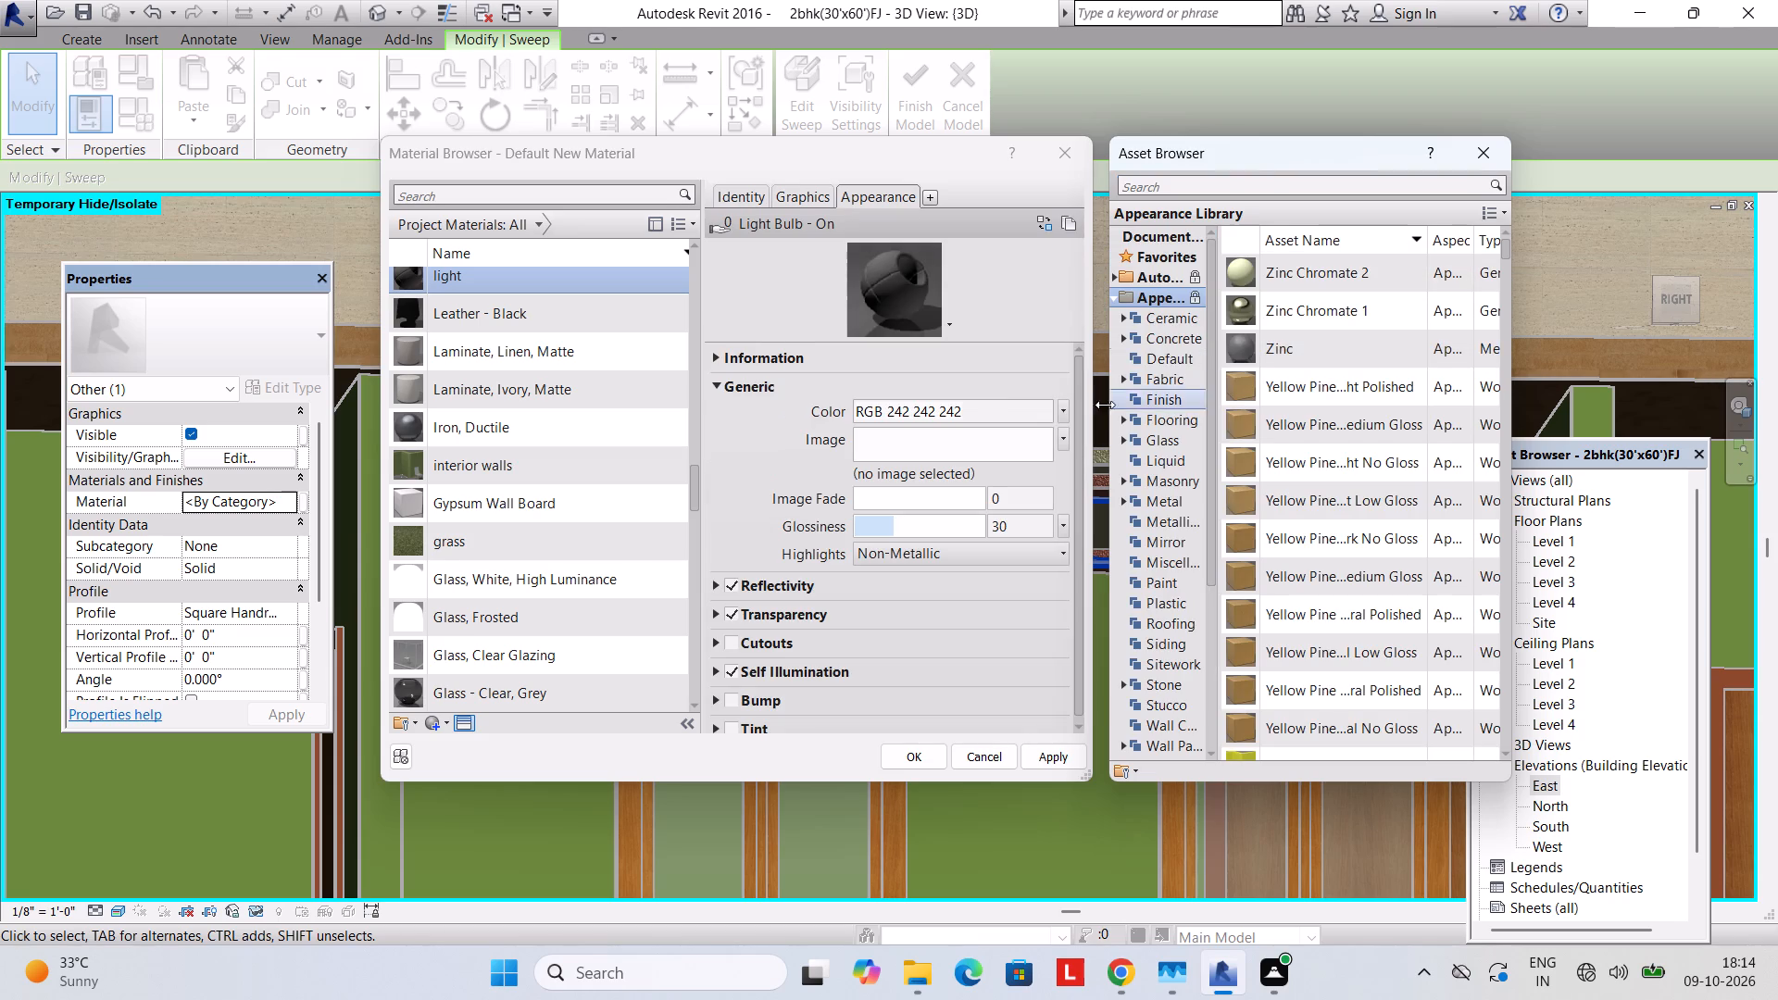
Enable the render appearance for the light material's shading.
left_click(782, 184)
left_click(831, 251)
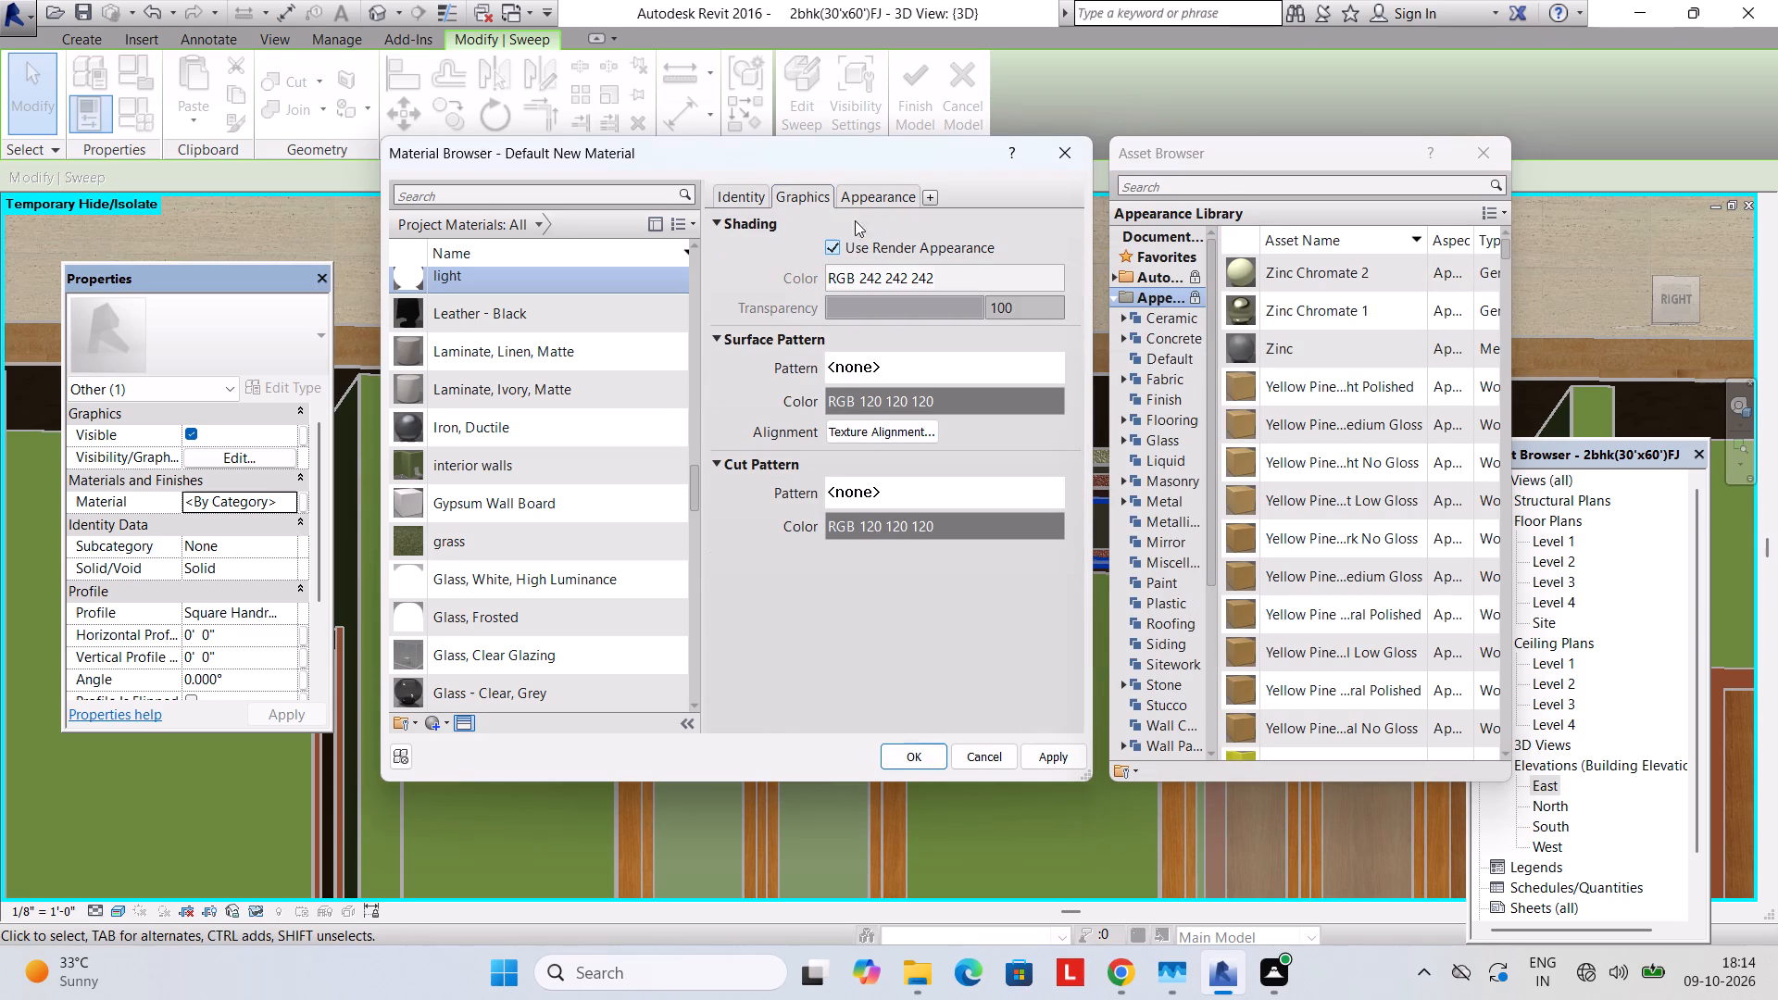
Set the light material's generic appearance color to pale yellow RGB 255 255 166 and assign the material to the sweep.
left_click(867, 190)
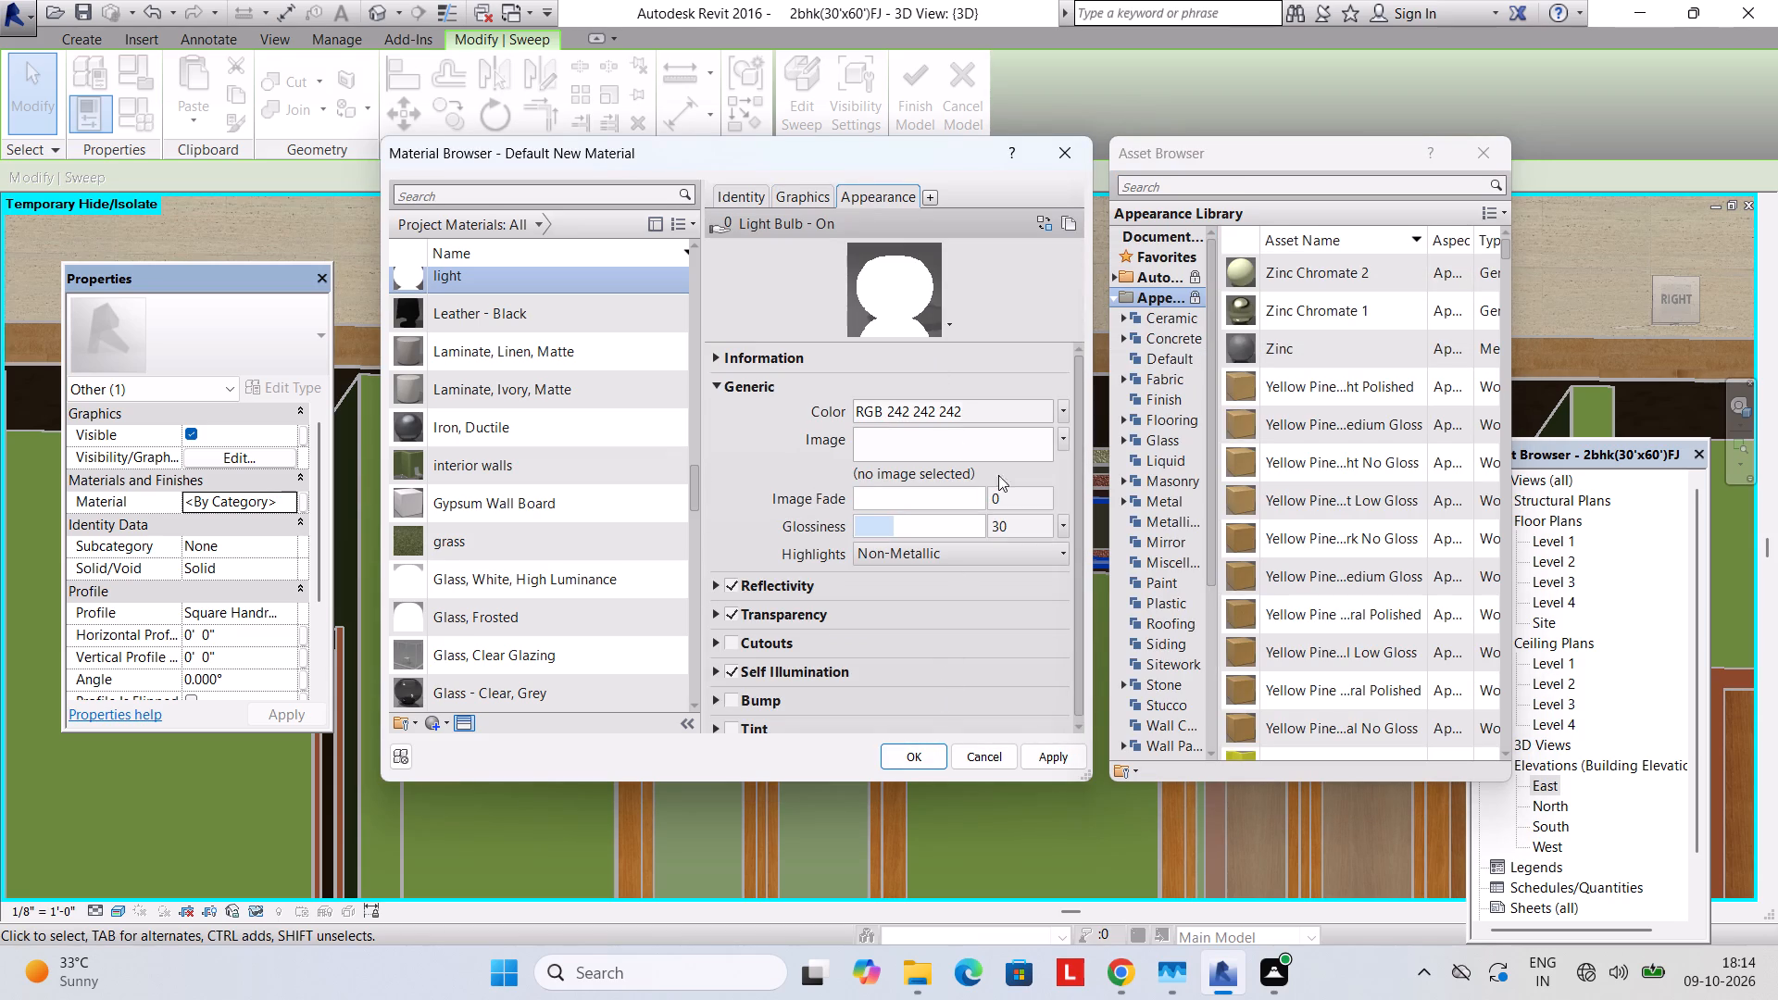
left_click(1067, 411)
left_click(1009, 438)
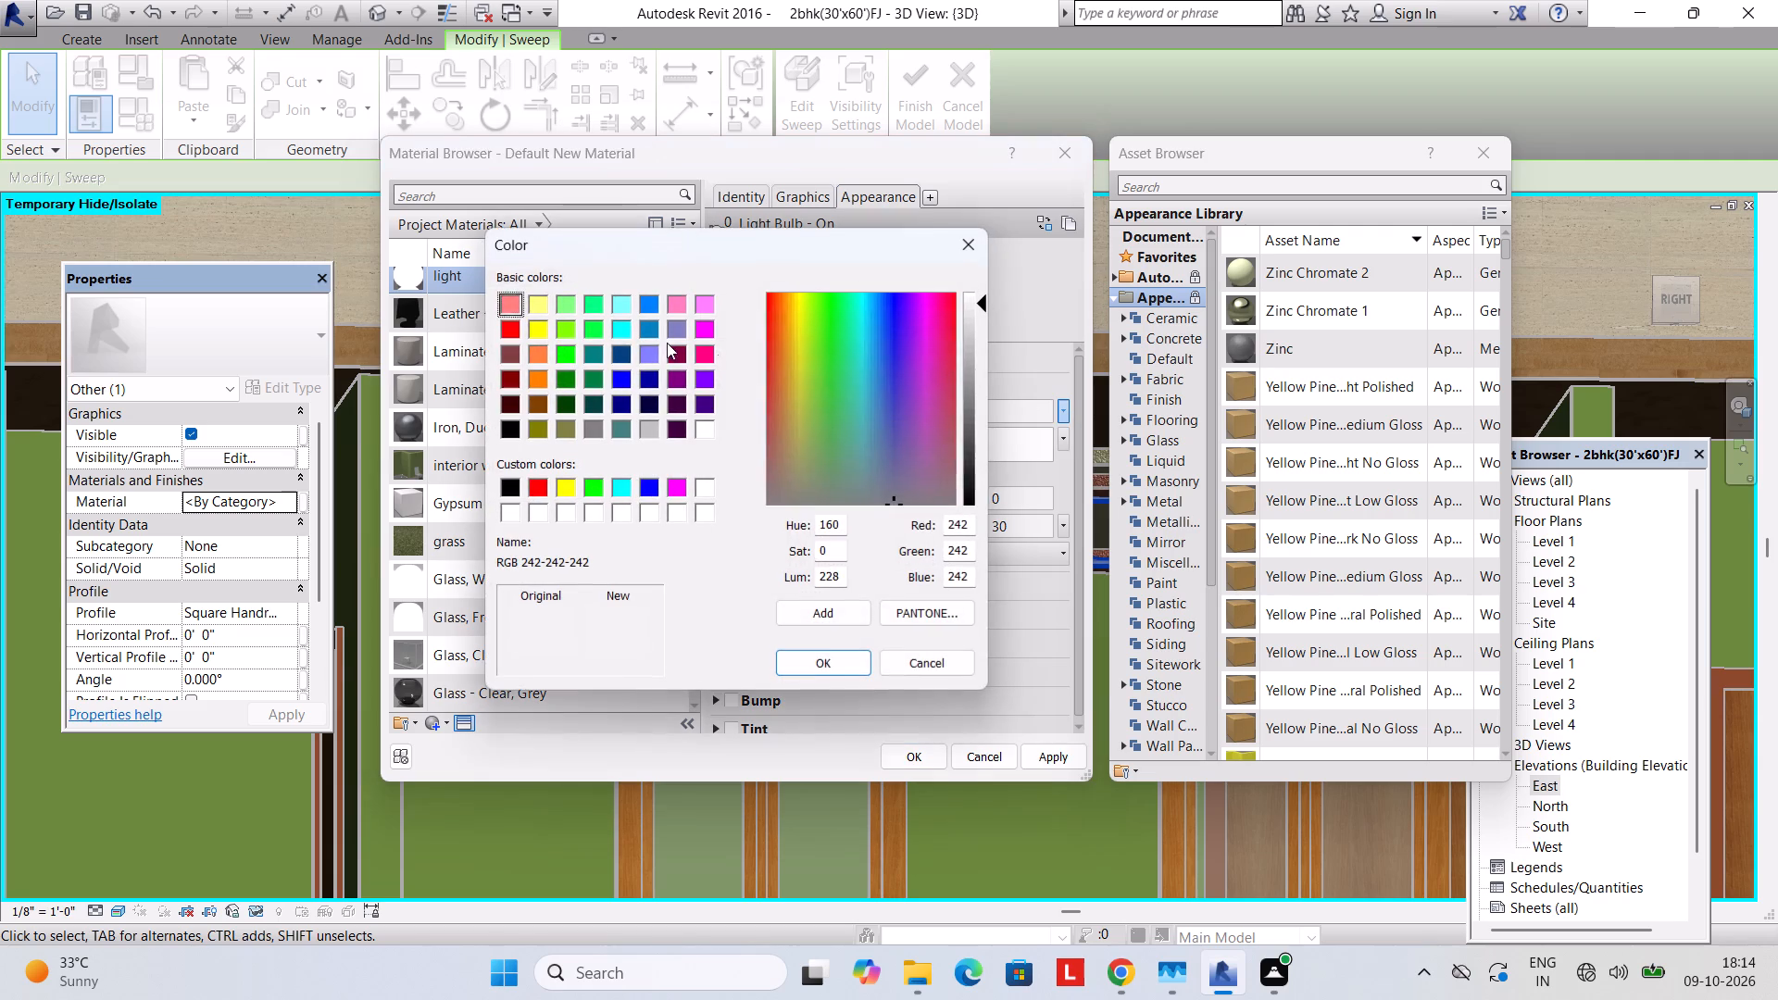
left_click(526, 316)
left_click(536, 323)
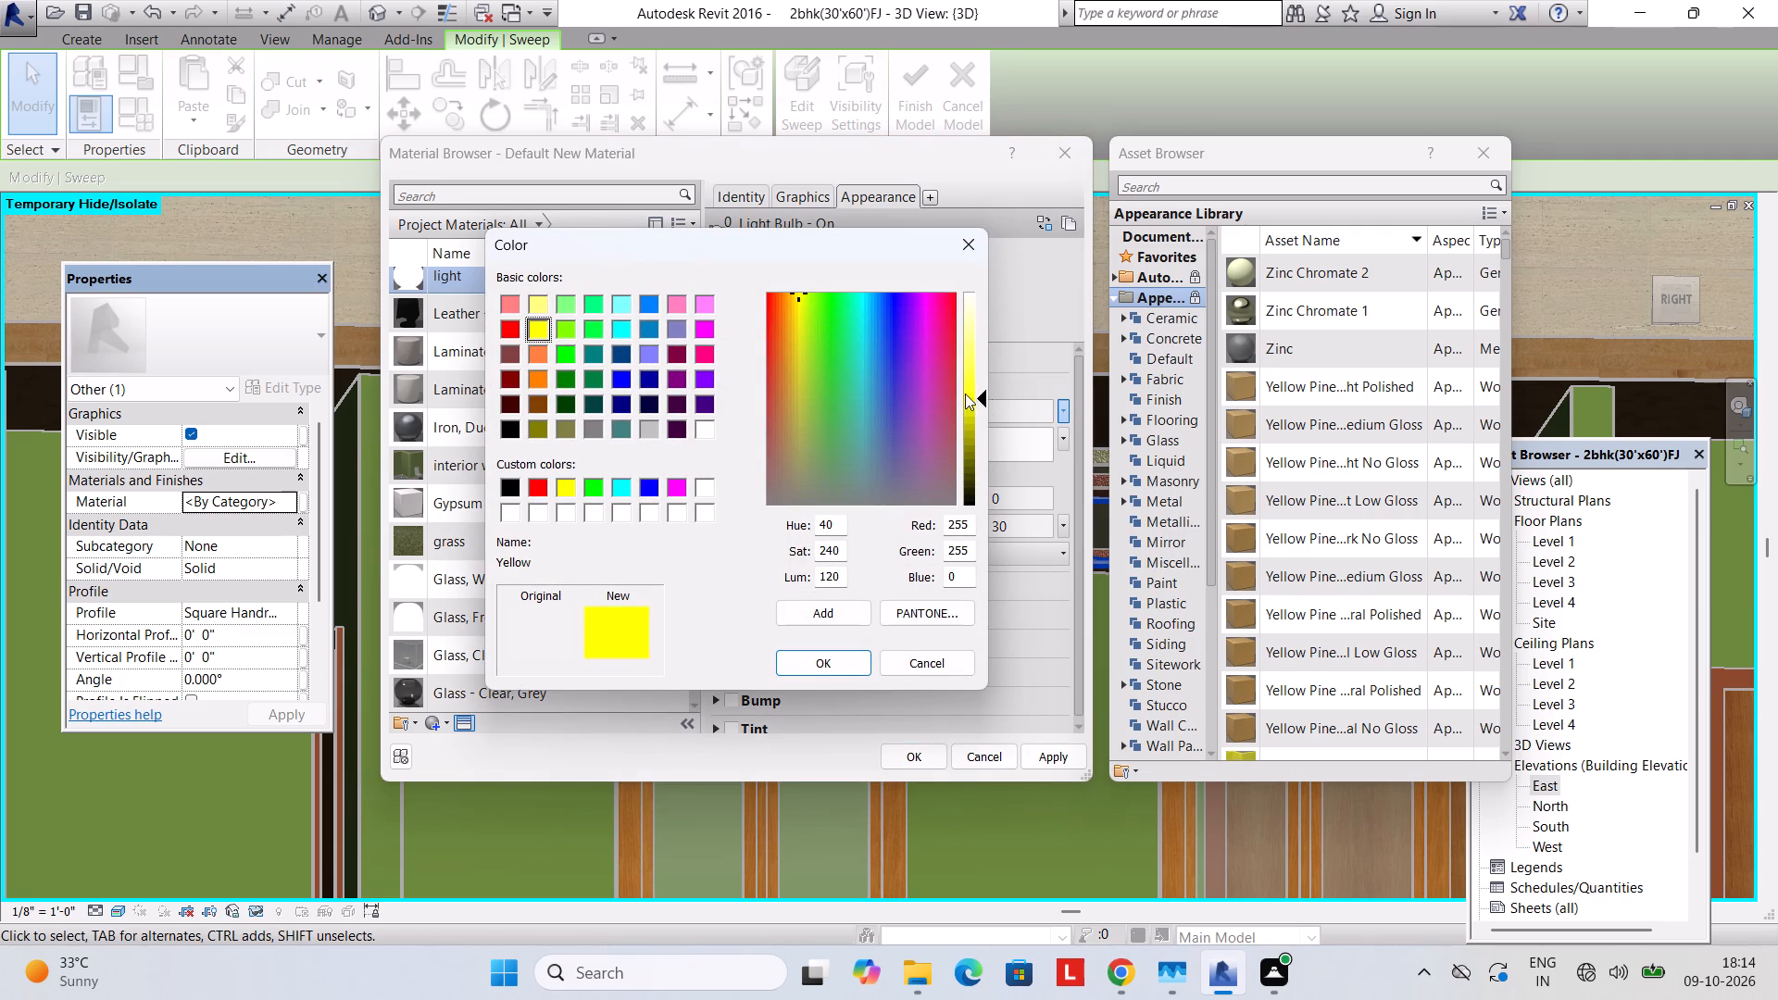
left_click_drag(956, 392, 956, 374)
left_click(544, 322)
left_click(536, 299)
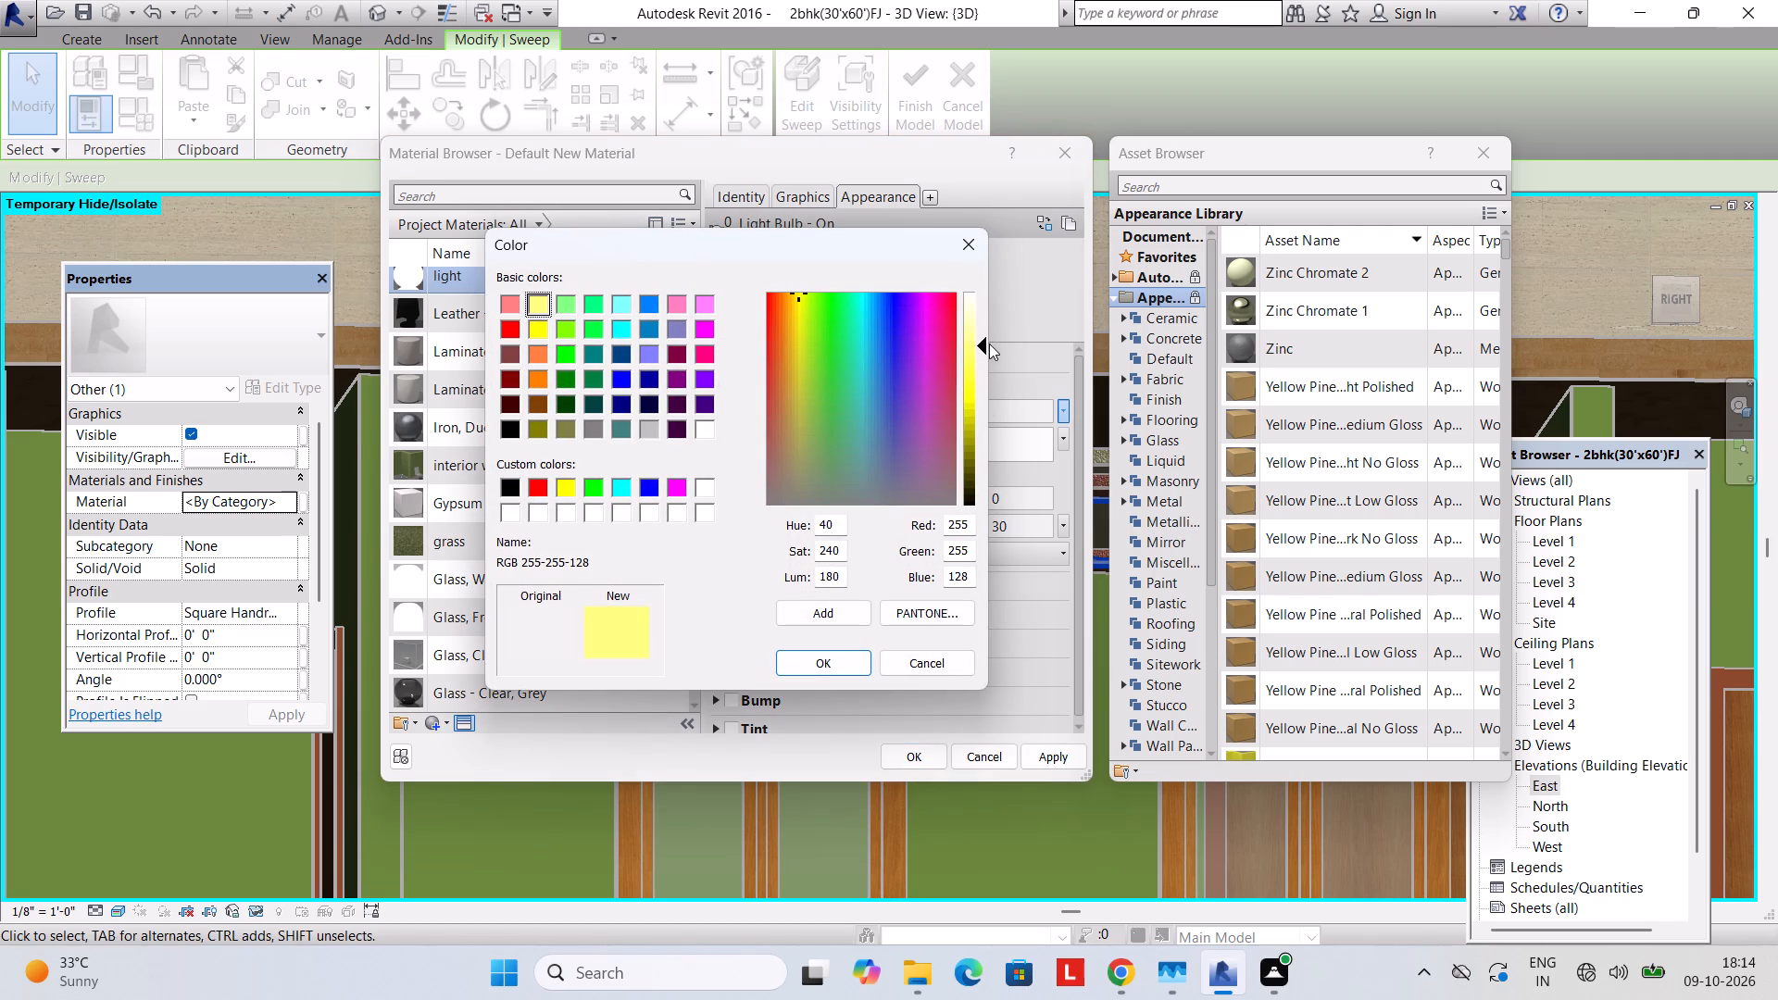
left_click_drag(985, 343, 987, 331)
left_click(846, 650)
left_click(900, 737)
left_click(905, 748)
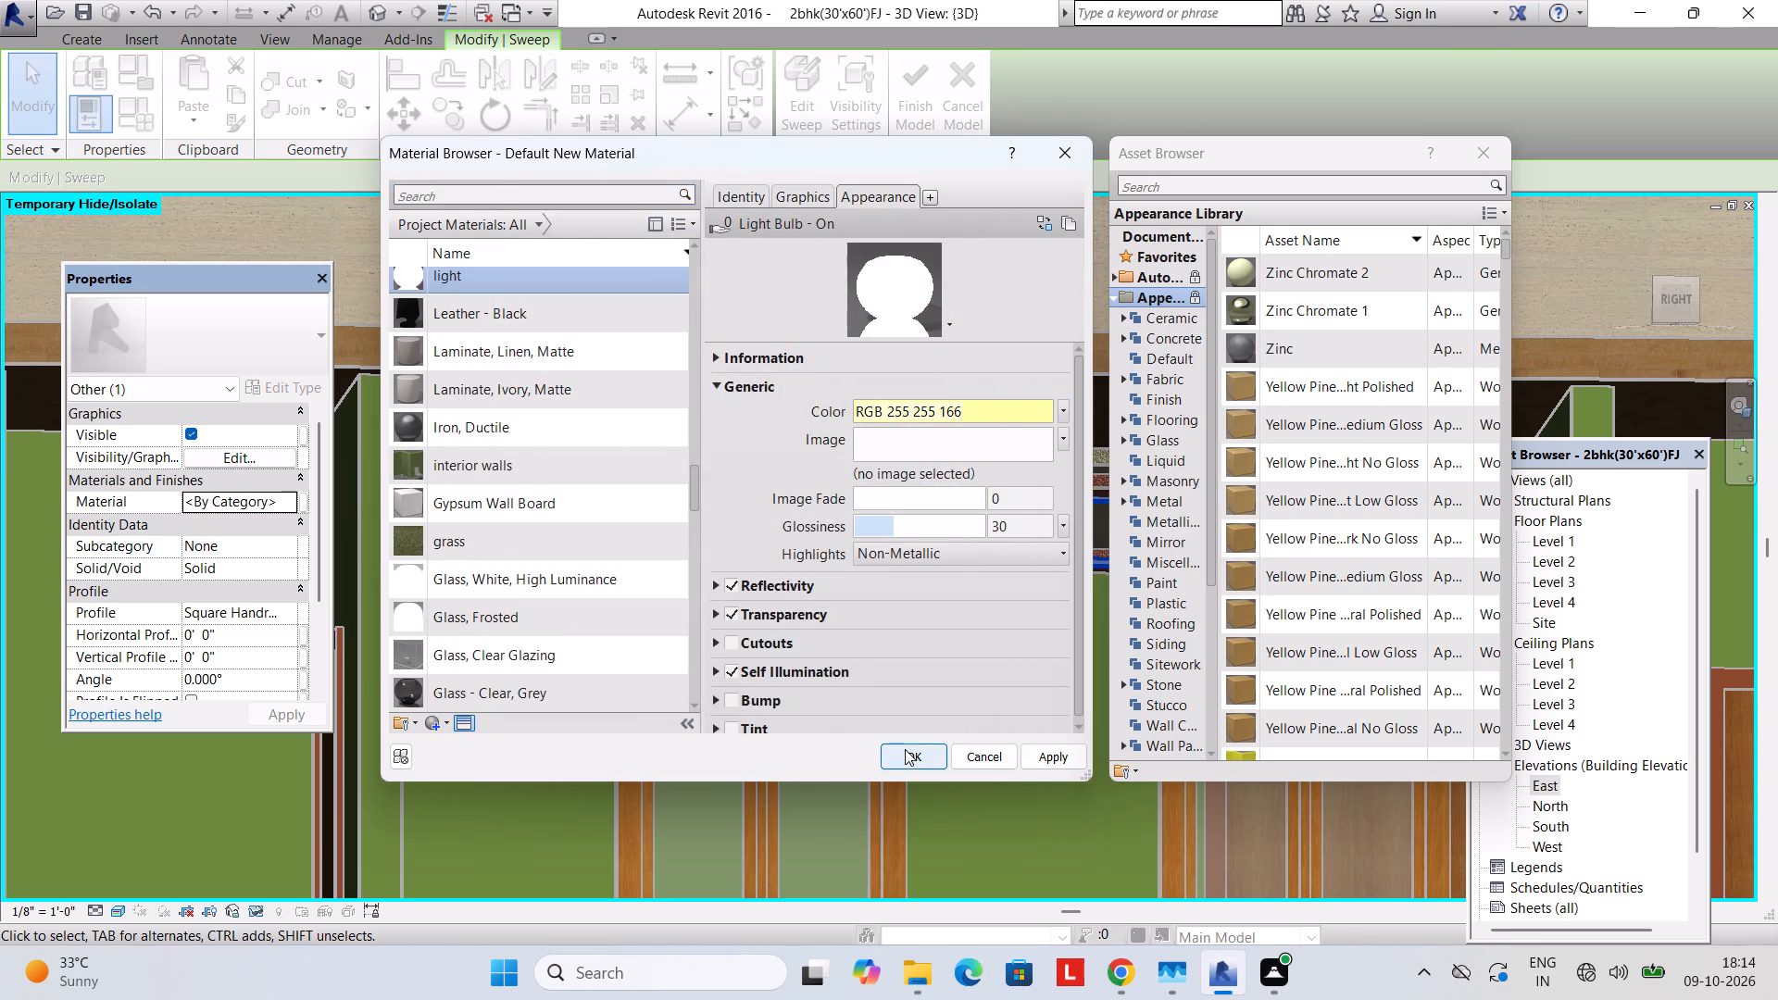
Finish the in-place ceiling model containing the sweep.
left_click(931, 115)
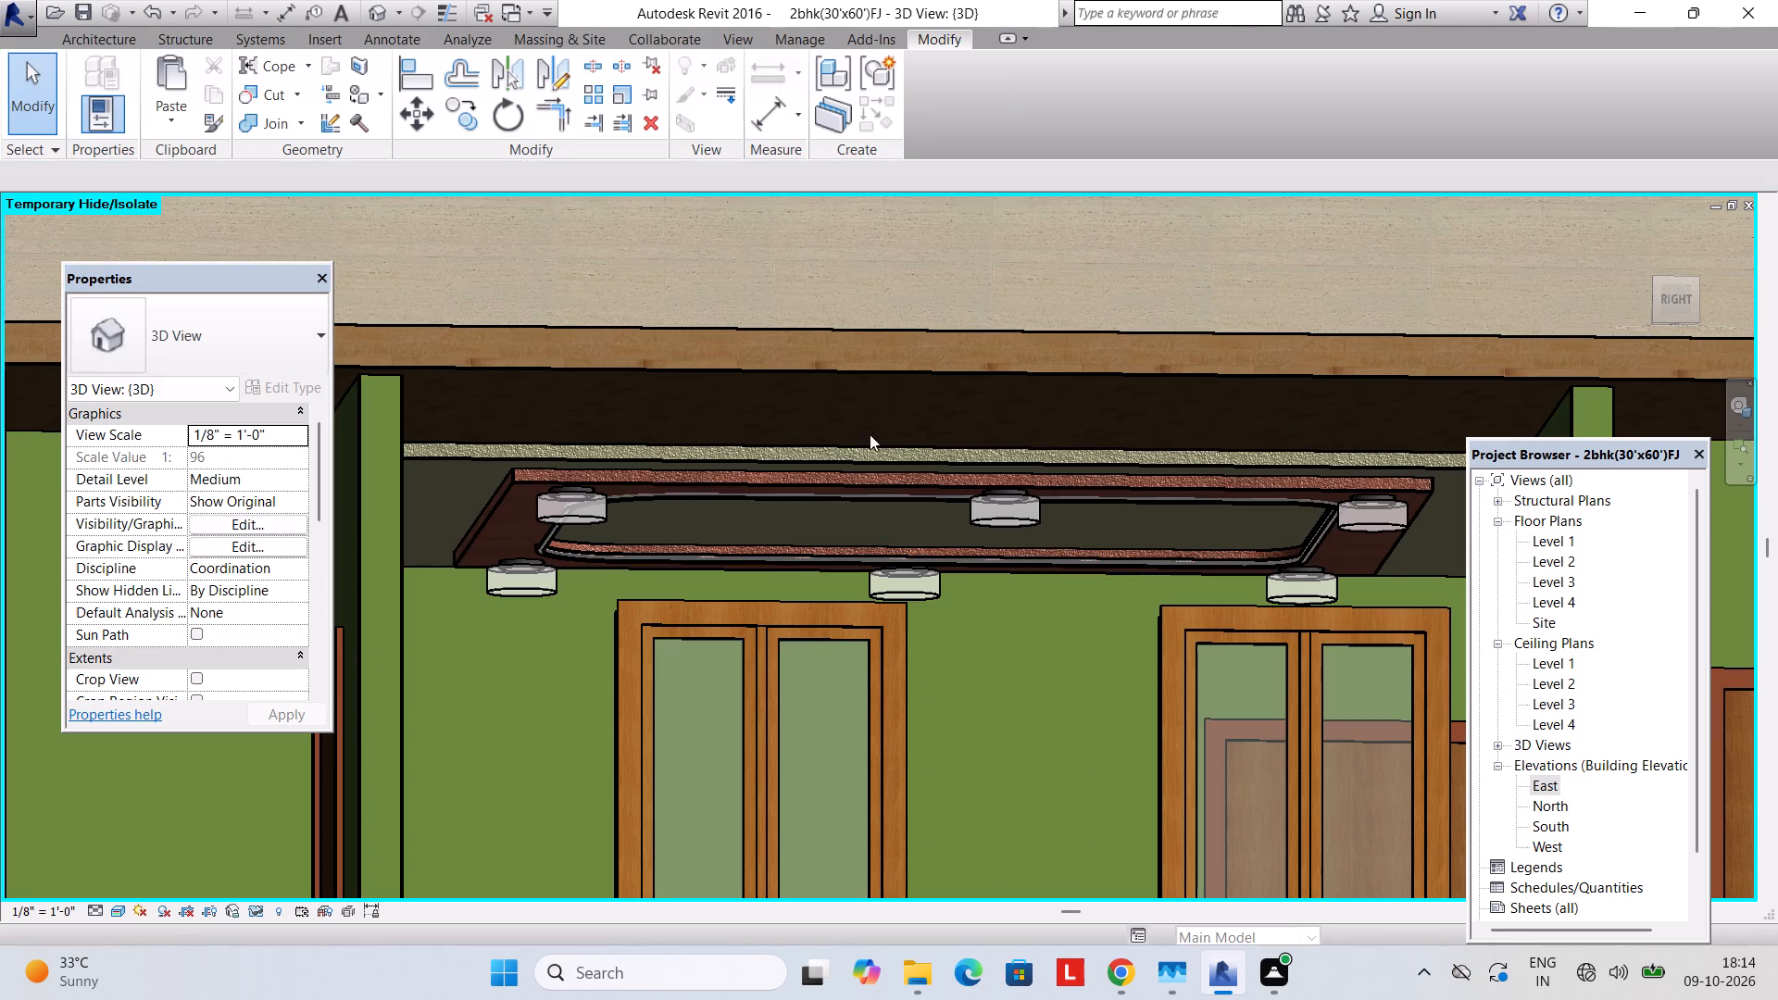
Examine the light sweep and fixtures on the bedroom's design ceiling in 3D and in the Level 1 ceiling plan.
middle_click_drag(829, 494, 805, 454, "shift")
scroll(792, 489, "up", 3)
middle_click_drag(838, 581, 849, 621, "shift")
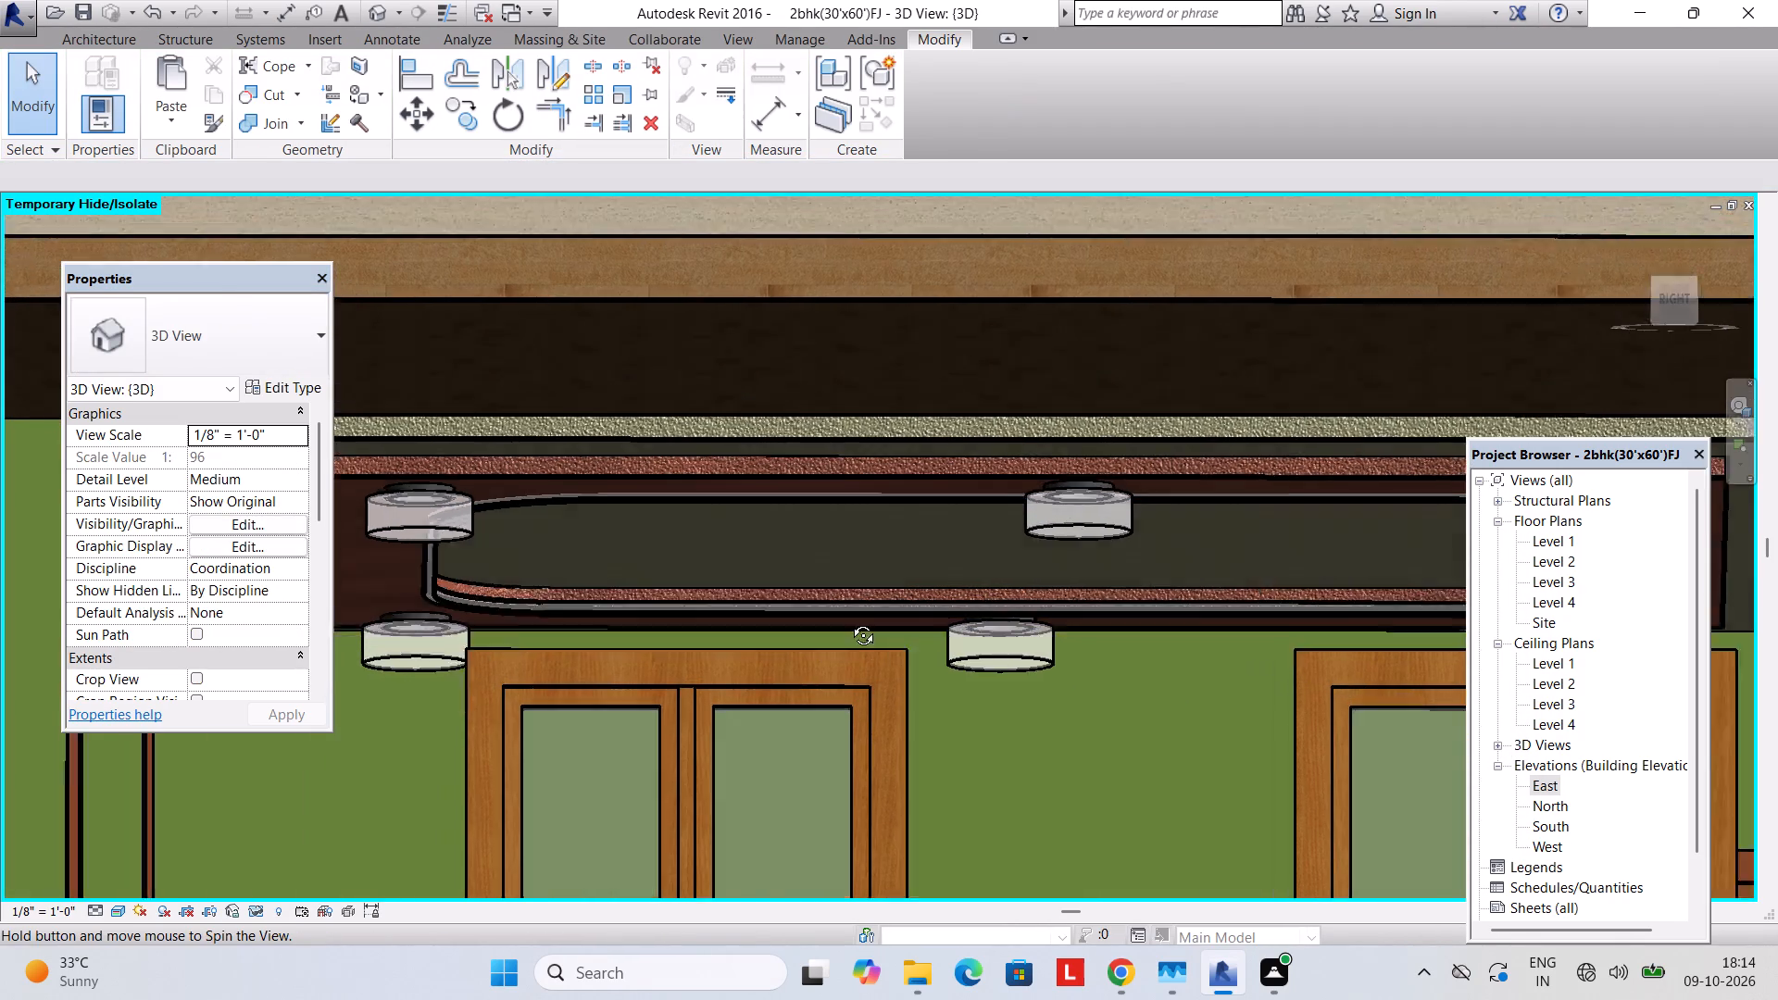
middle_click_drag(849, 621, 875, 645, "shift")
middle_click_drag(867, 569, 805, 446, "shift")
middle_click_drag(807, 452, 859, 649, "shift")
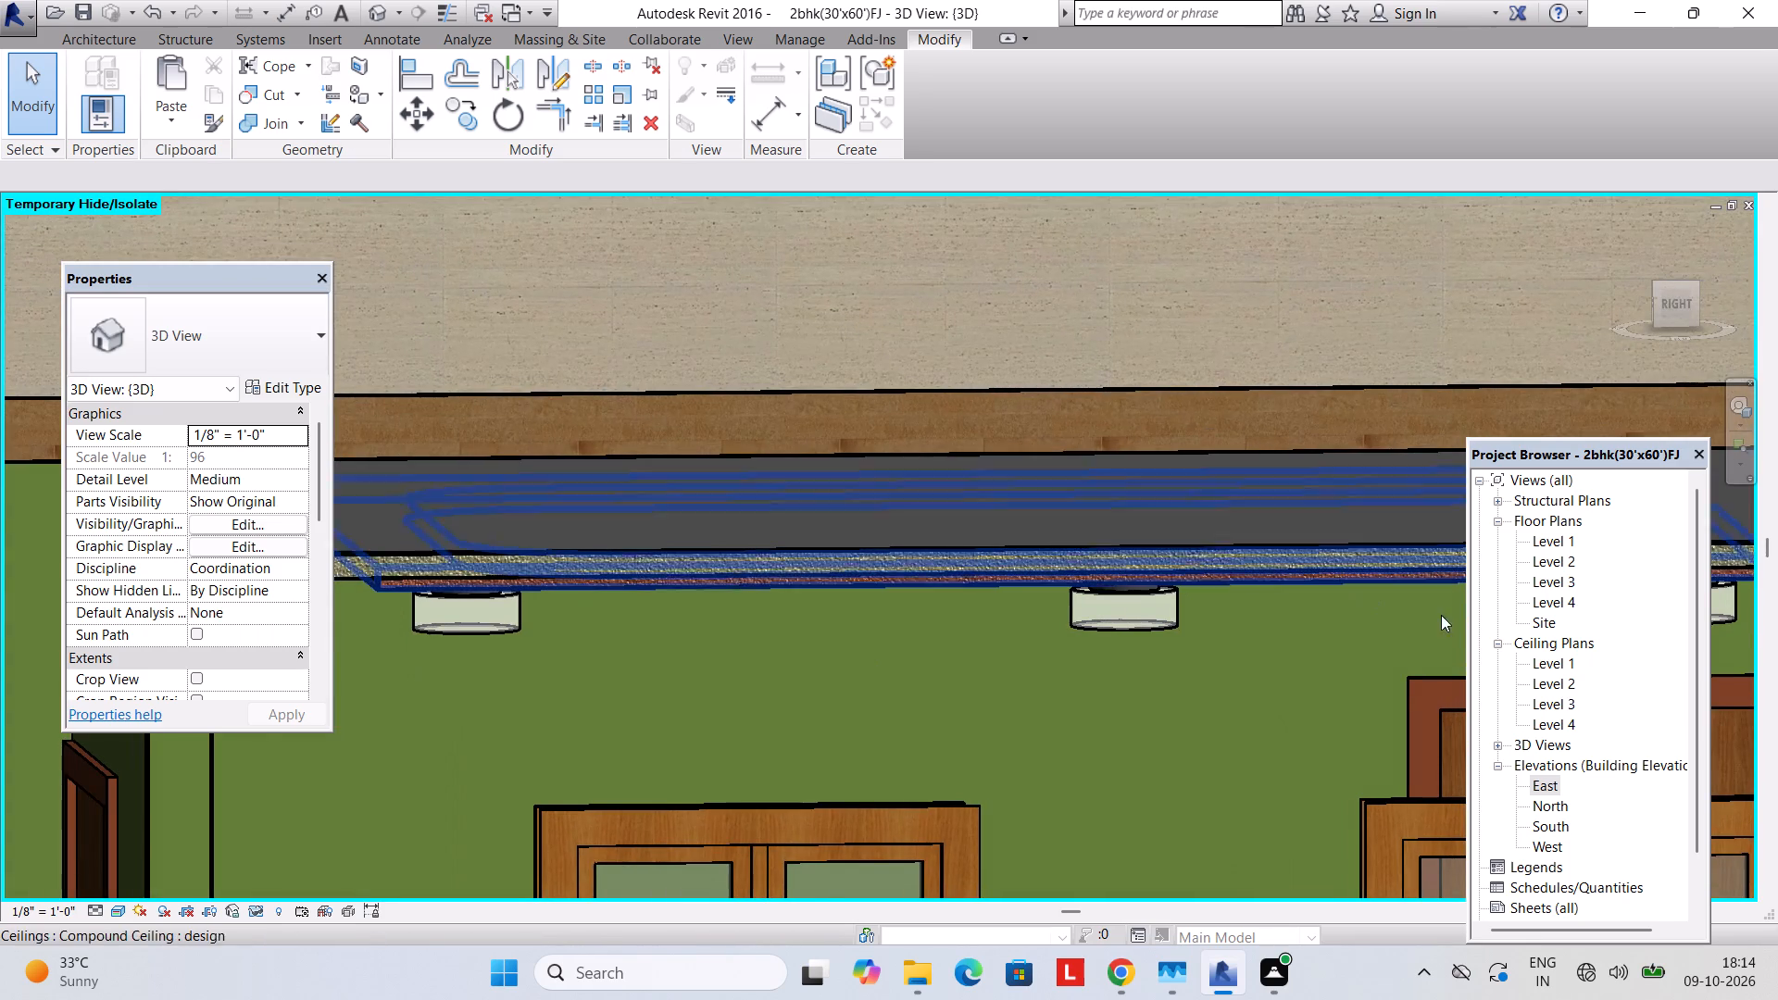
double_click(1564, 665)
scroll(916, 495, "down", 4)
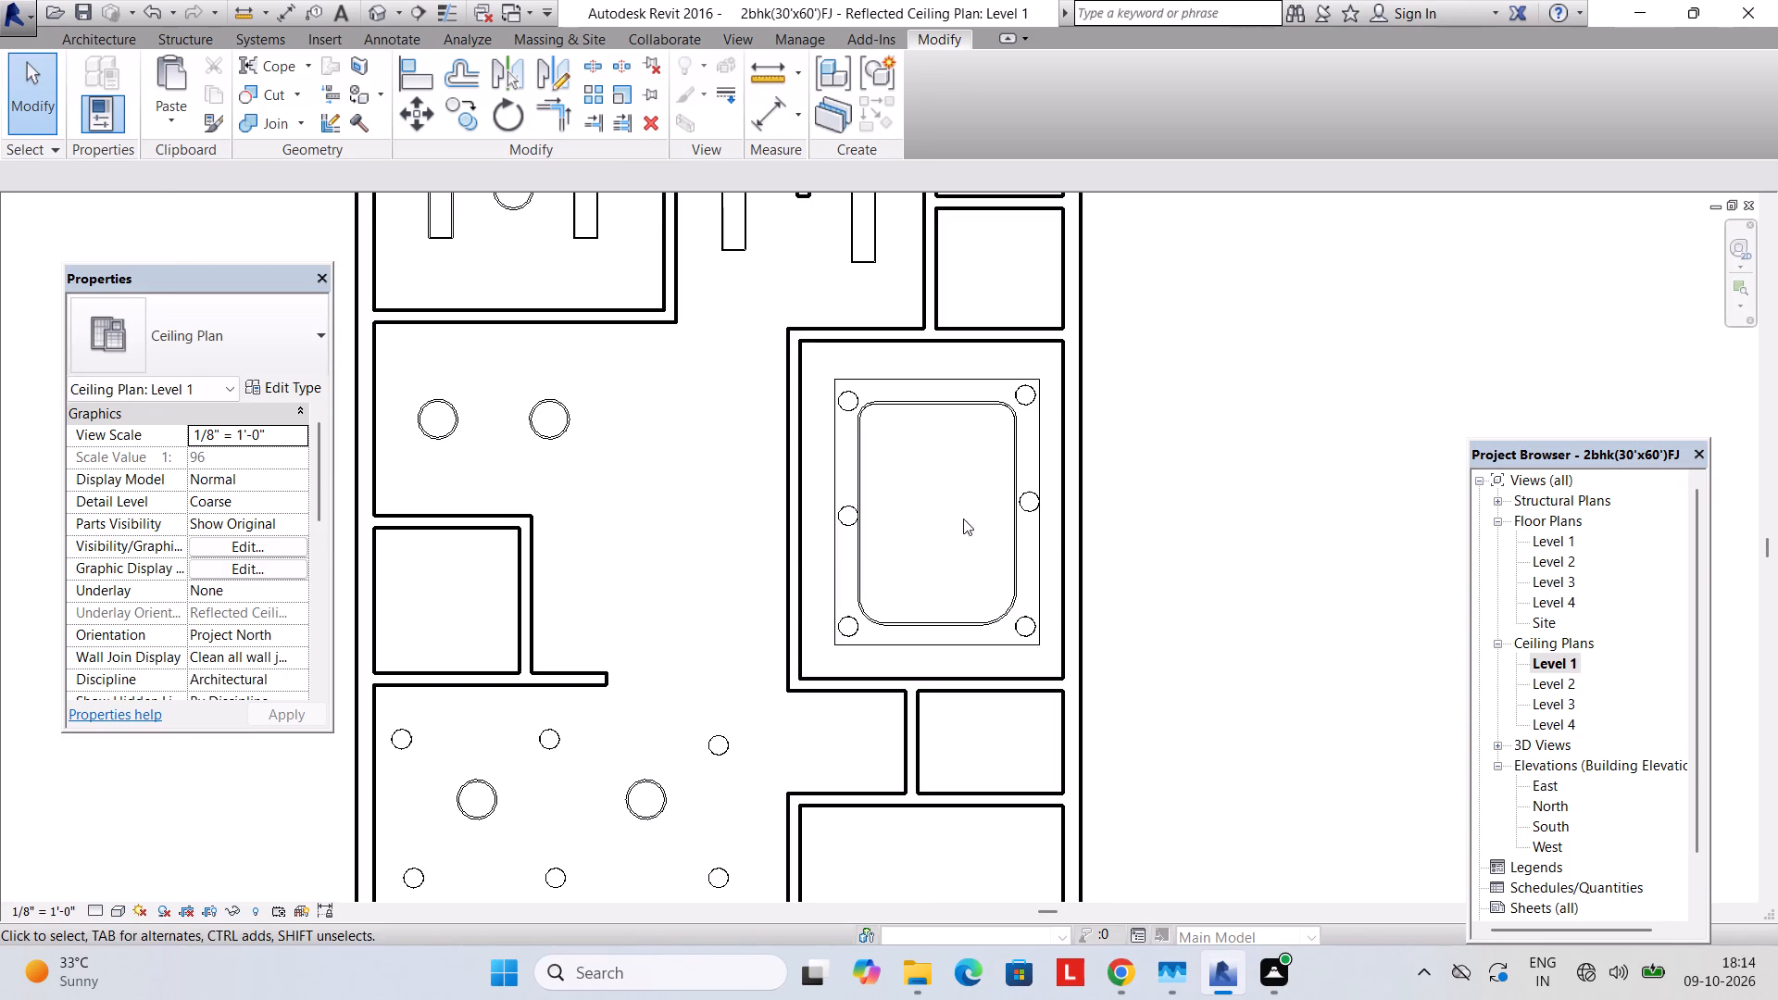
Delete the two 36" diameter round dining tables with chairs on the Level 1 floor plan, one at the upper bedroom's door and one in the dining area.
double_click(1569, 546)
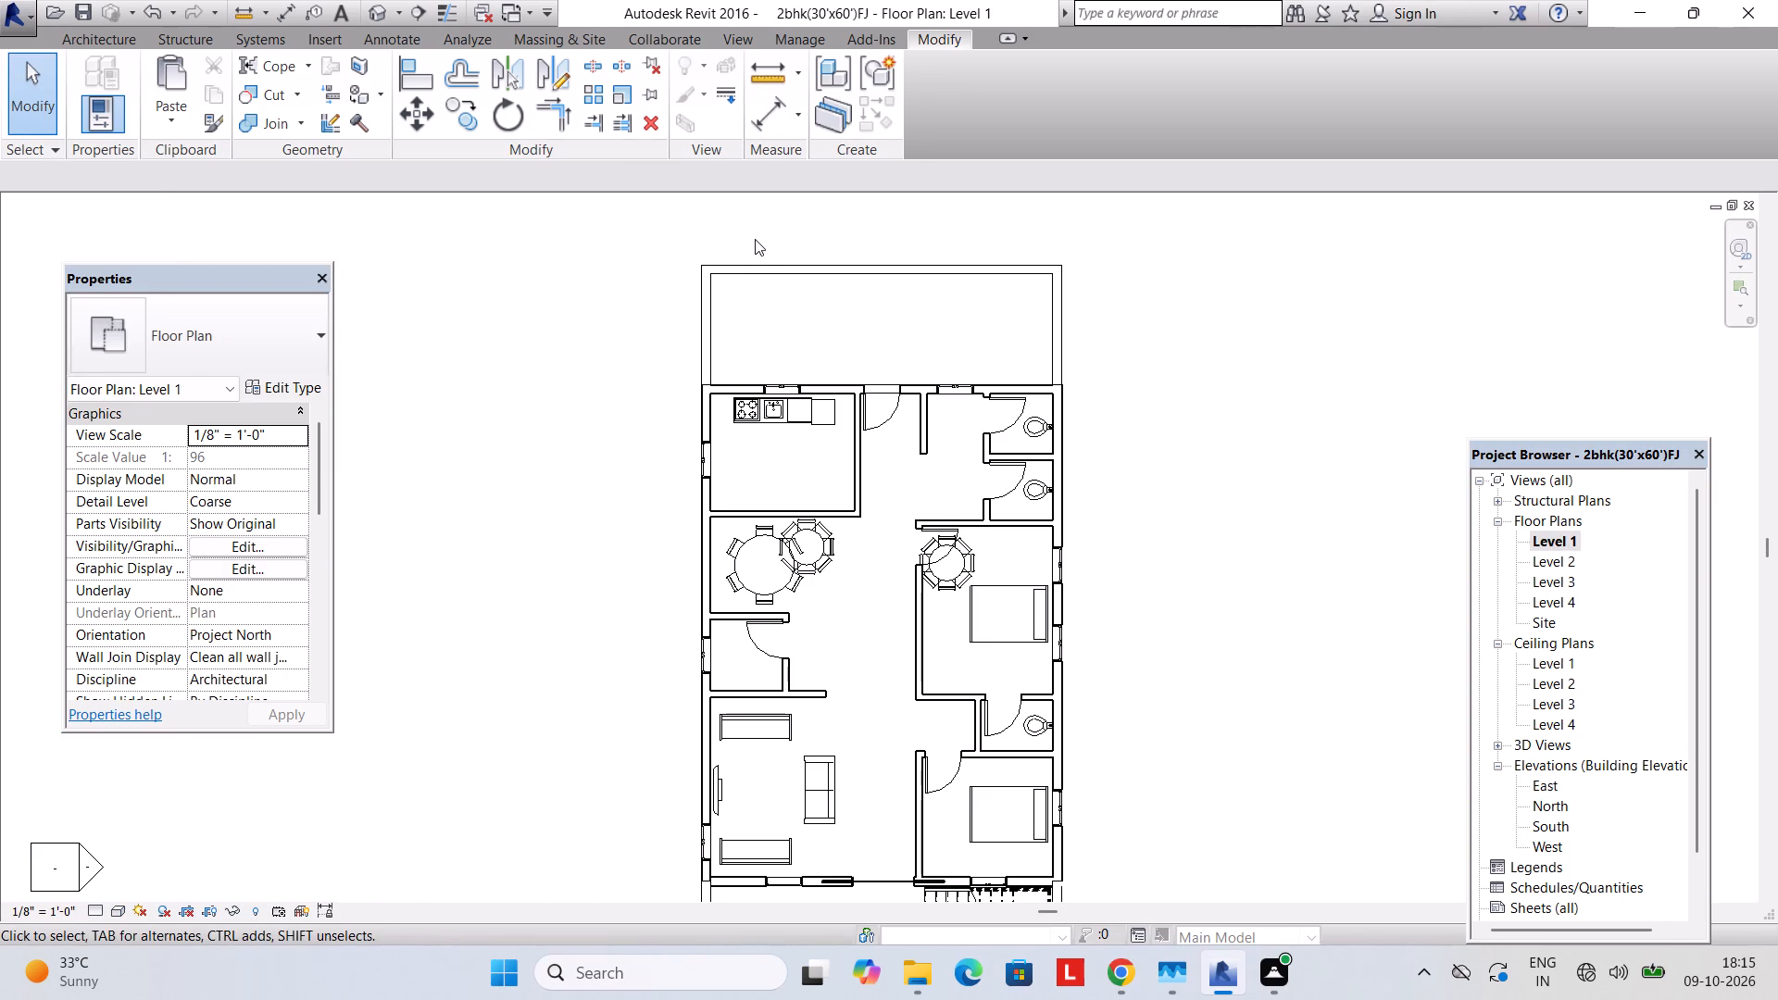
middle_click_drag(923, 393, 840, 264)
scroll(865, 428, "up", 2)
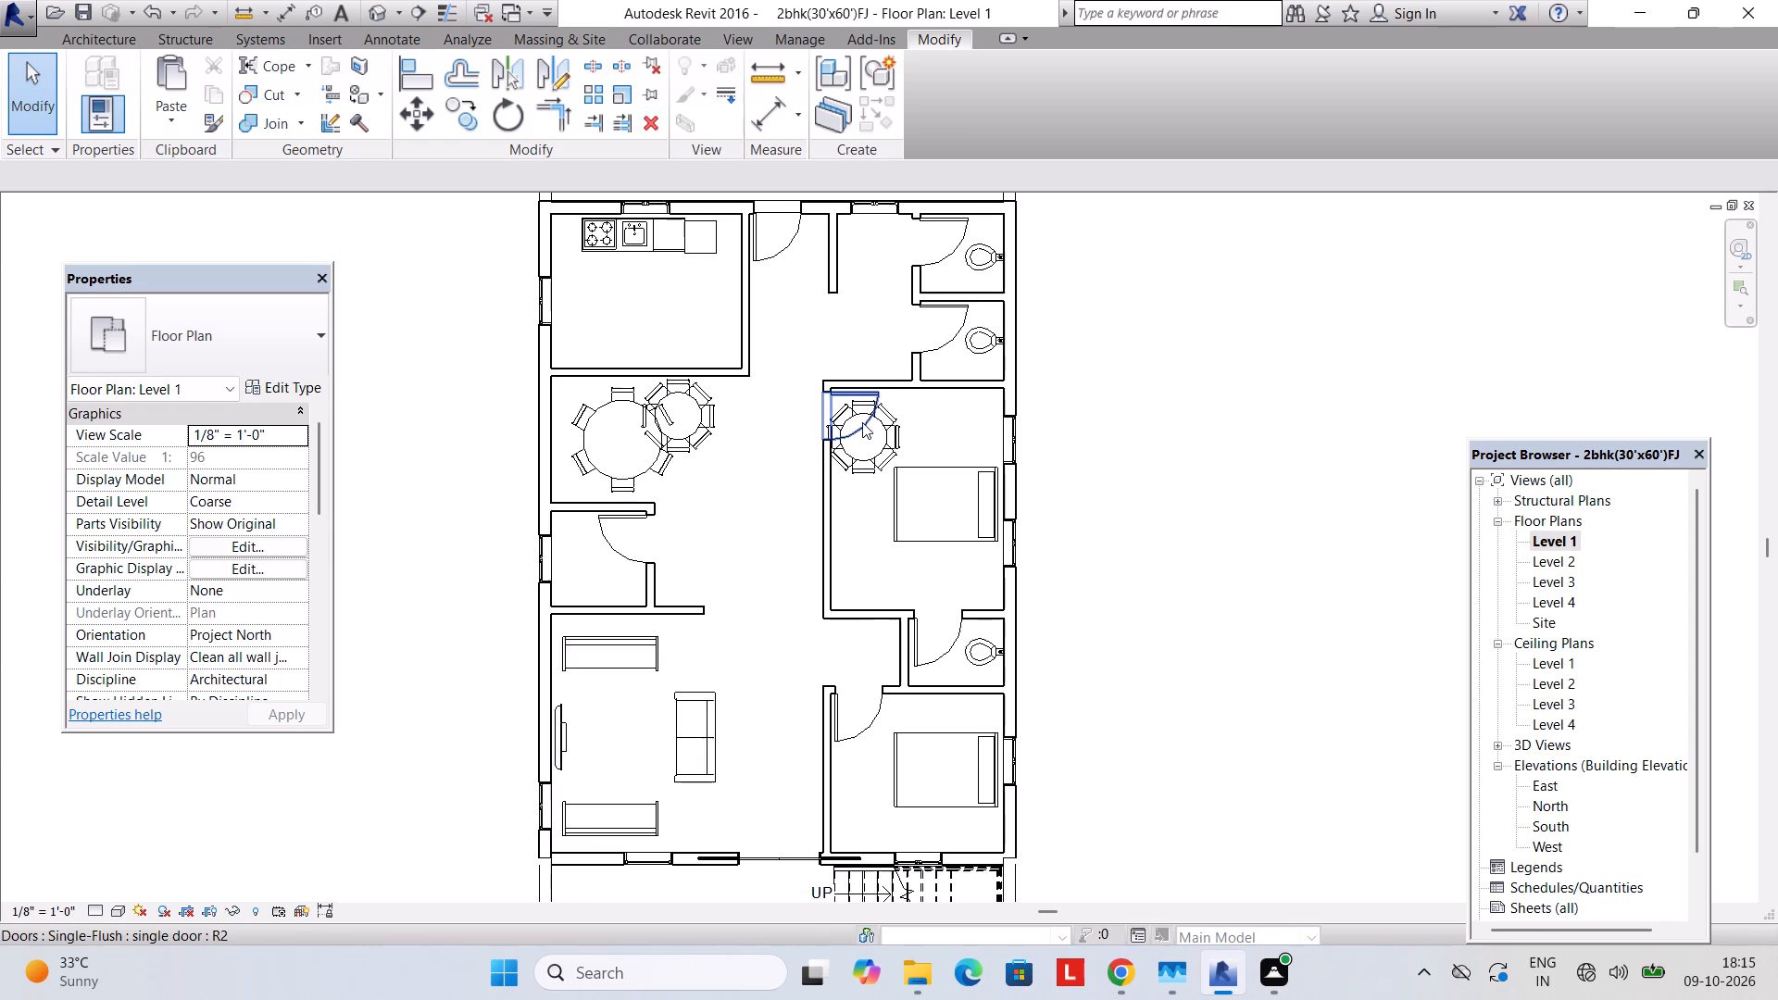
left_click(897, 434)
key("Delete")
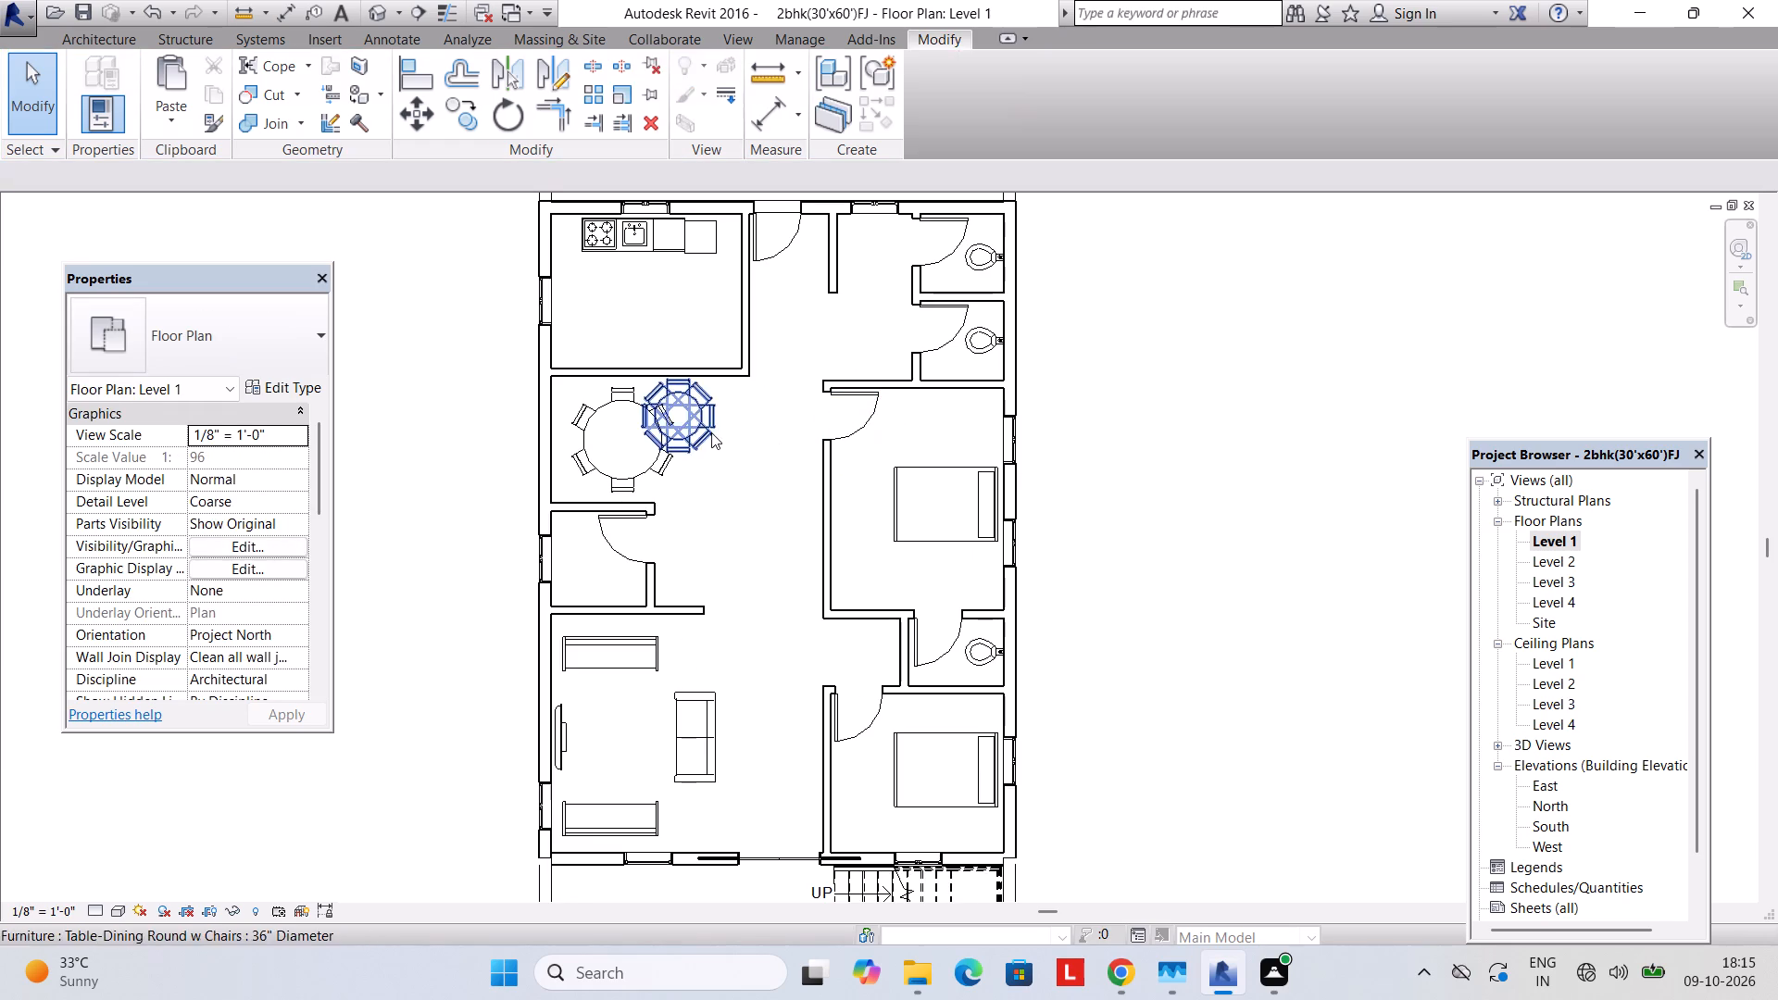
left_click(711, 432)
key("Delete")
Place a camera on Level 1 at the upper bedroom's entrance door, aimed past the bed toward the opposite corner by the attached toilet.
scroll(870, 440, "down", 2)
middle_click_drag(868, 441, 857, 425)
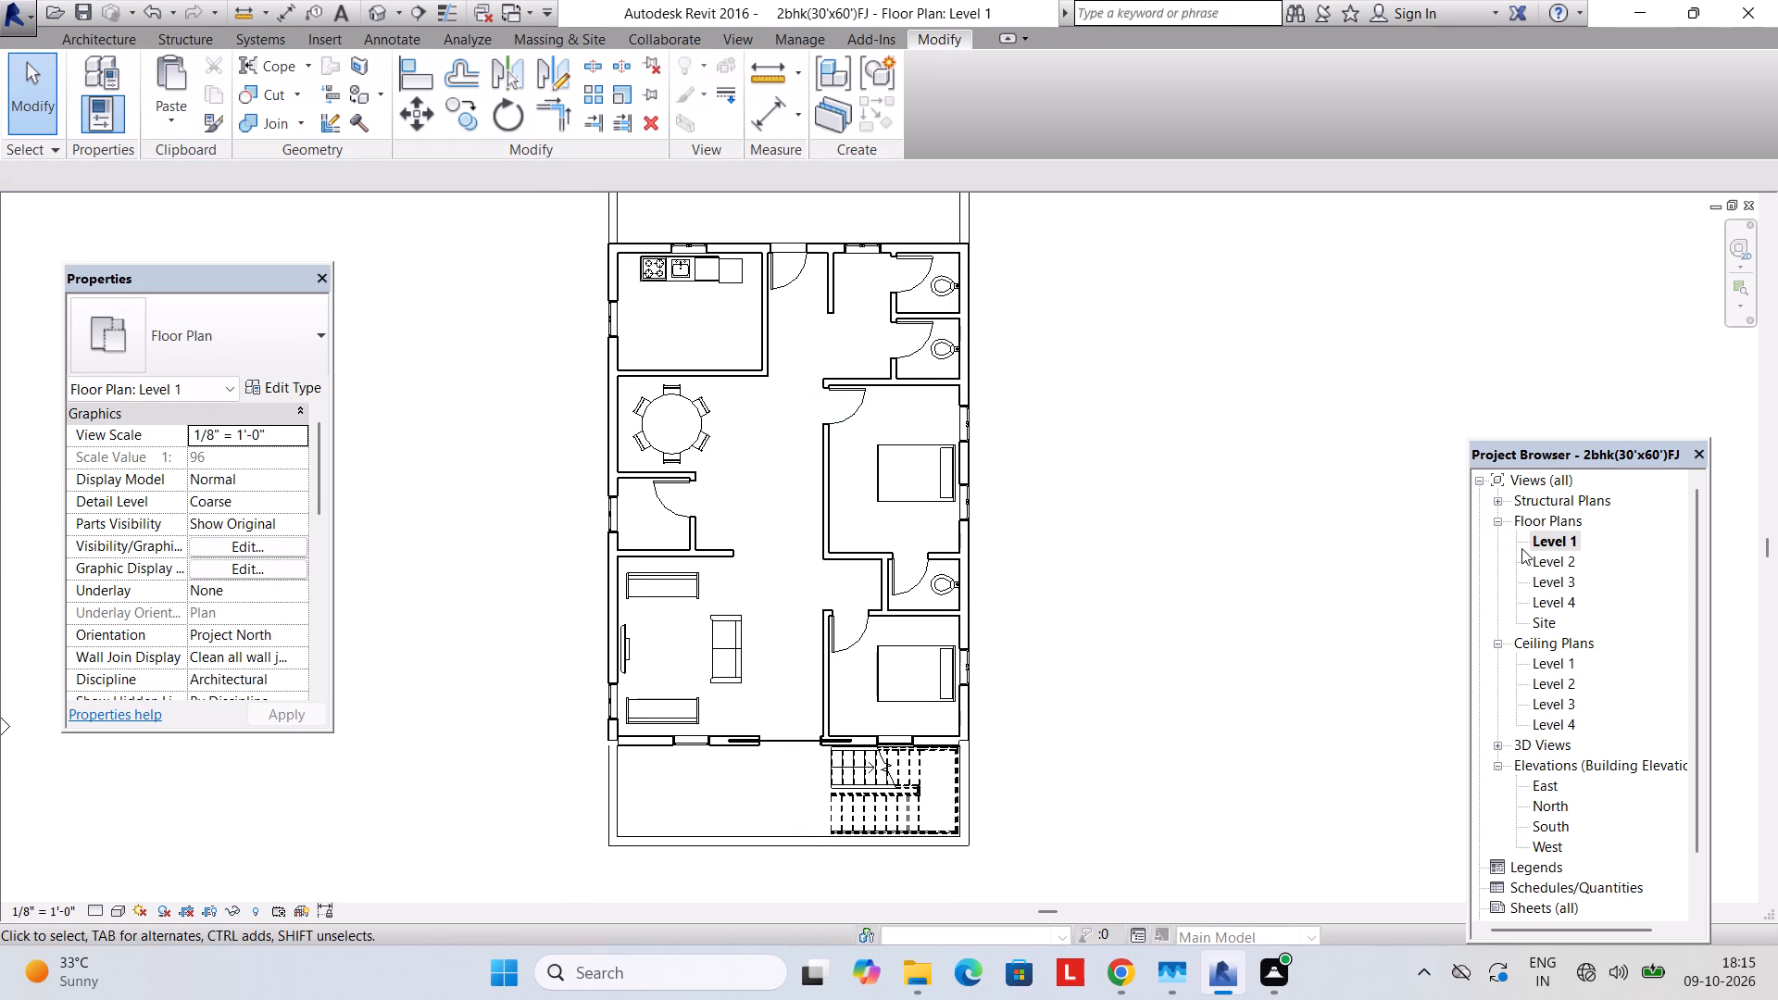
left_click(1521, 548)
double_click(1533, 555)
double_click(1547, 537)
left_click(735, 33)
left_click(632, 127)
left_click(646, 126)
left_click(704, 194)
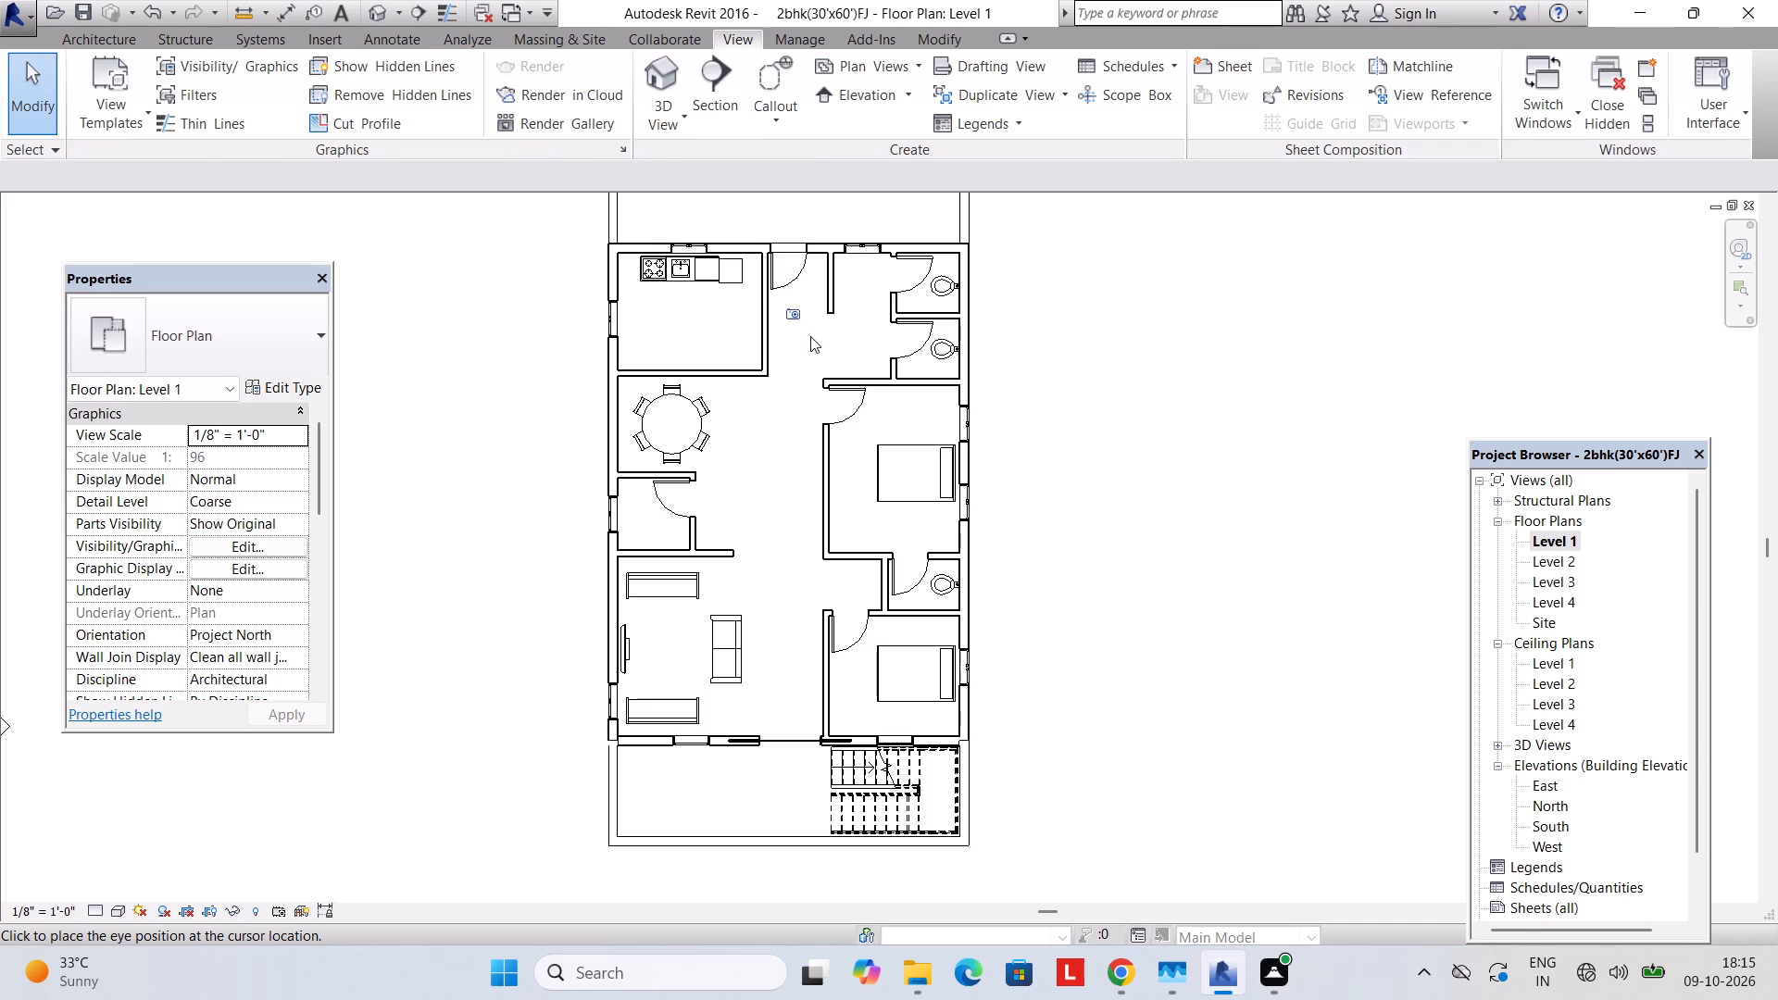
left_click(841, 408)
left_click(958, 563)
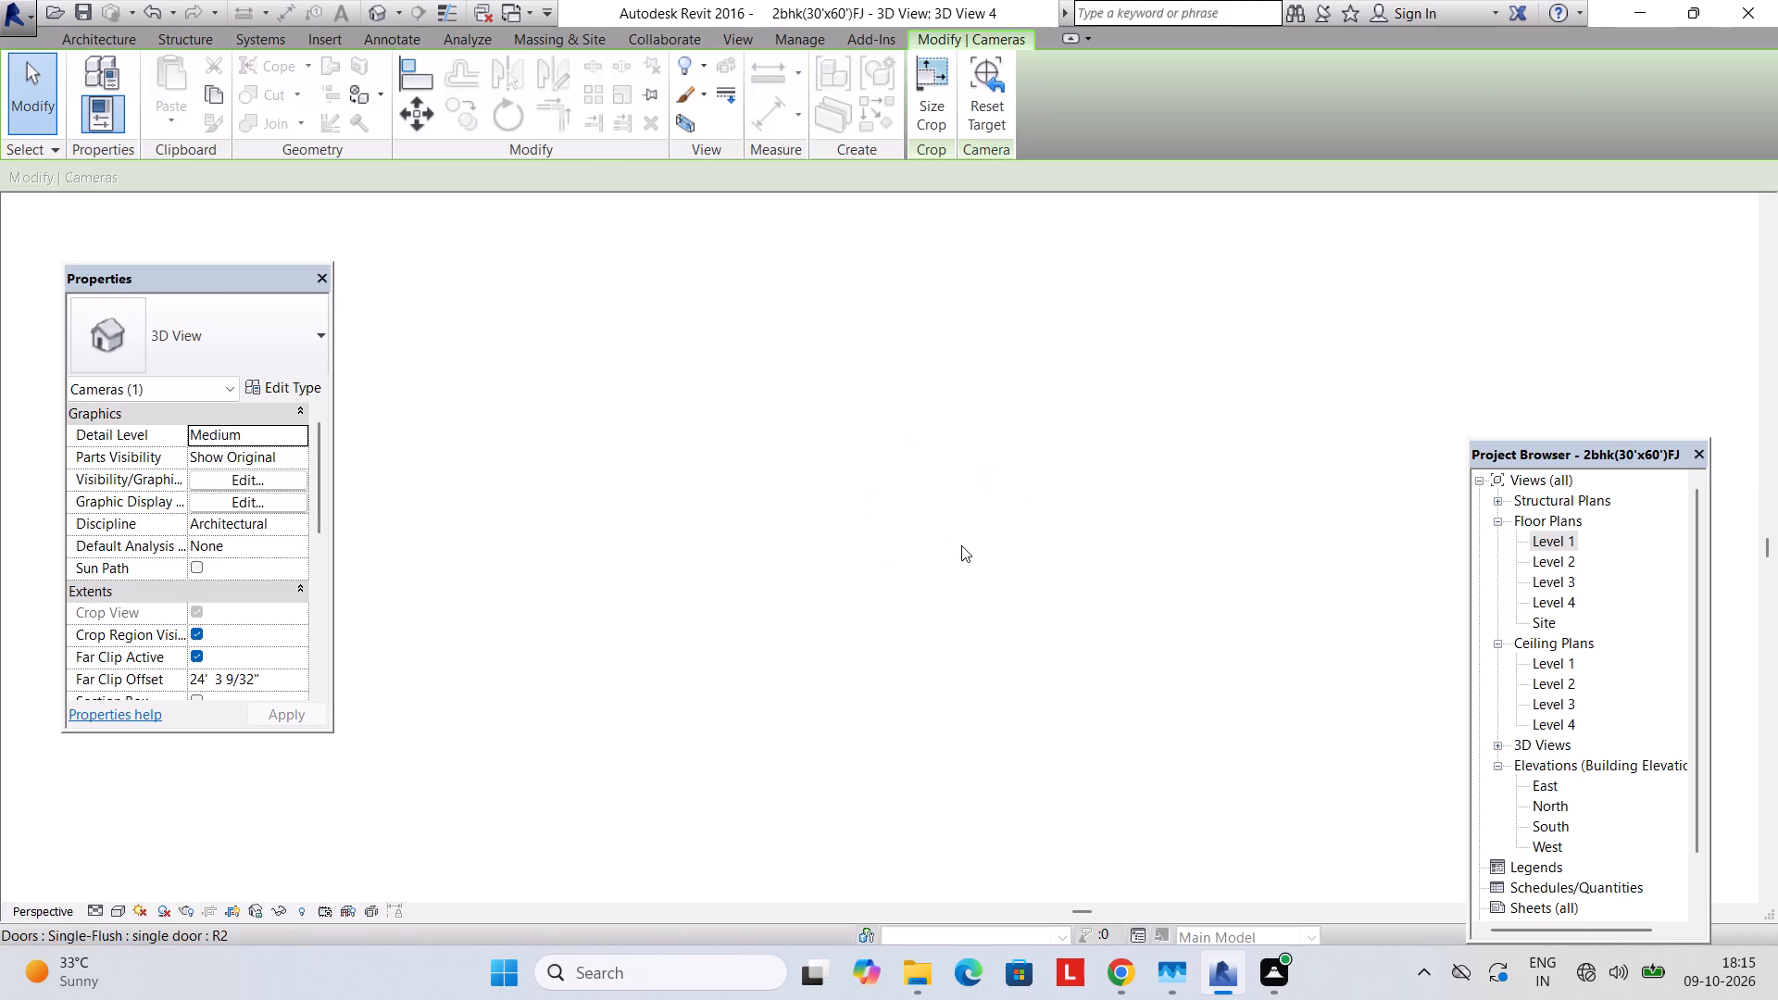
Enlarge the camera view's crop region on all sides to take in the bed, both windows, the door and the design ceiling.
scroll(933, 544, "down", 5)
left_click_drag(691, 547, 512, 558)
scroll(617, 558, "down", 4)
middle_click_drag(645, 559, 732, 406)
left_click_drag(820, 487, 802, 614)
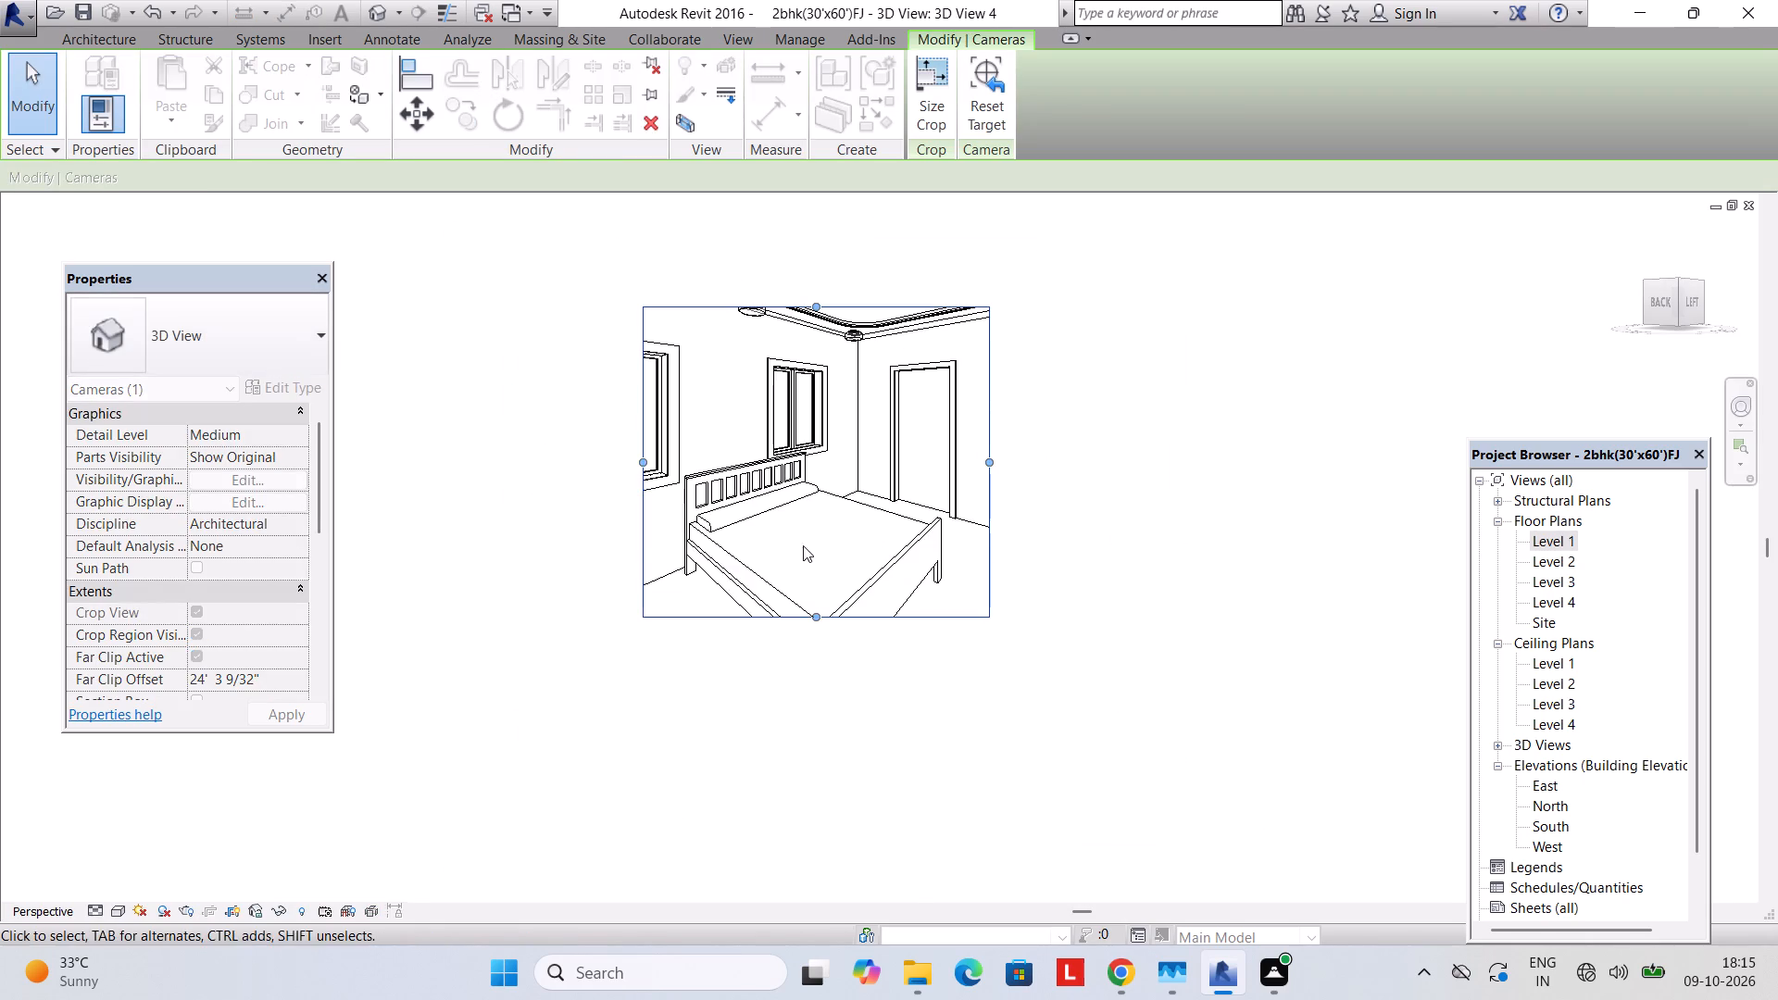
middle_click_drag(800, 517, 769, 653)
left_click_drag(782, 444, 722, 309)
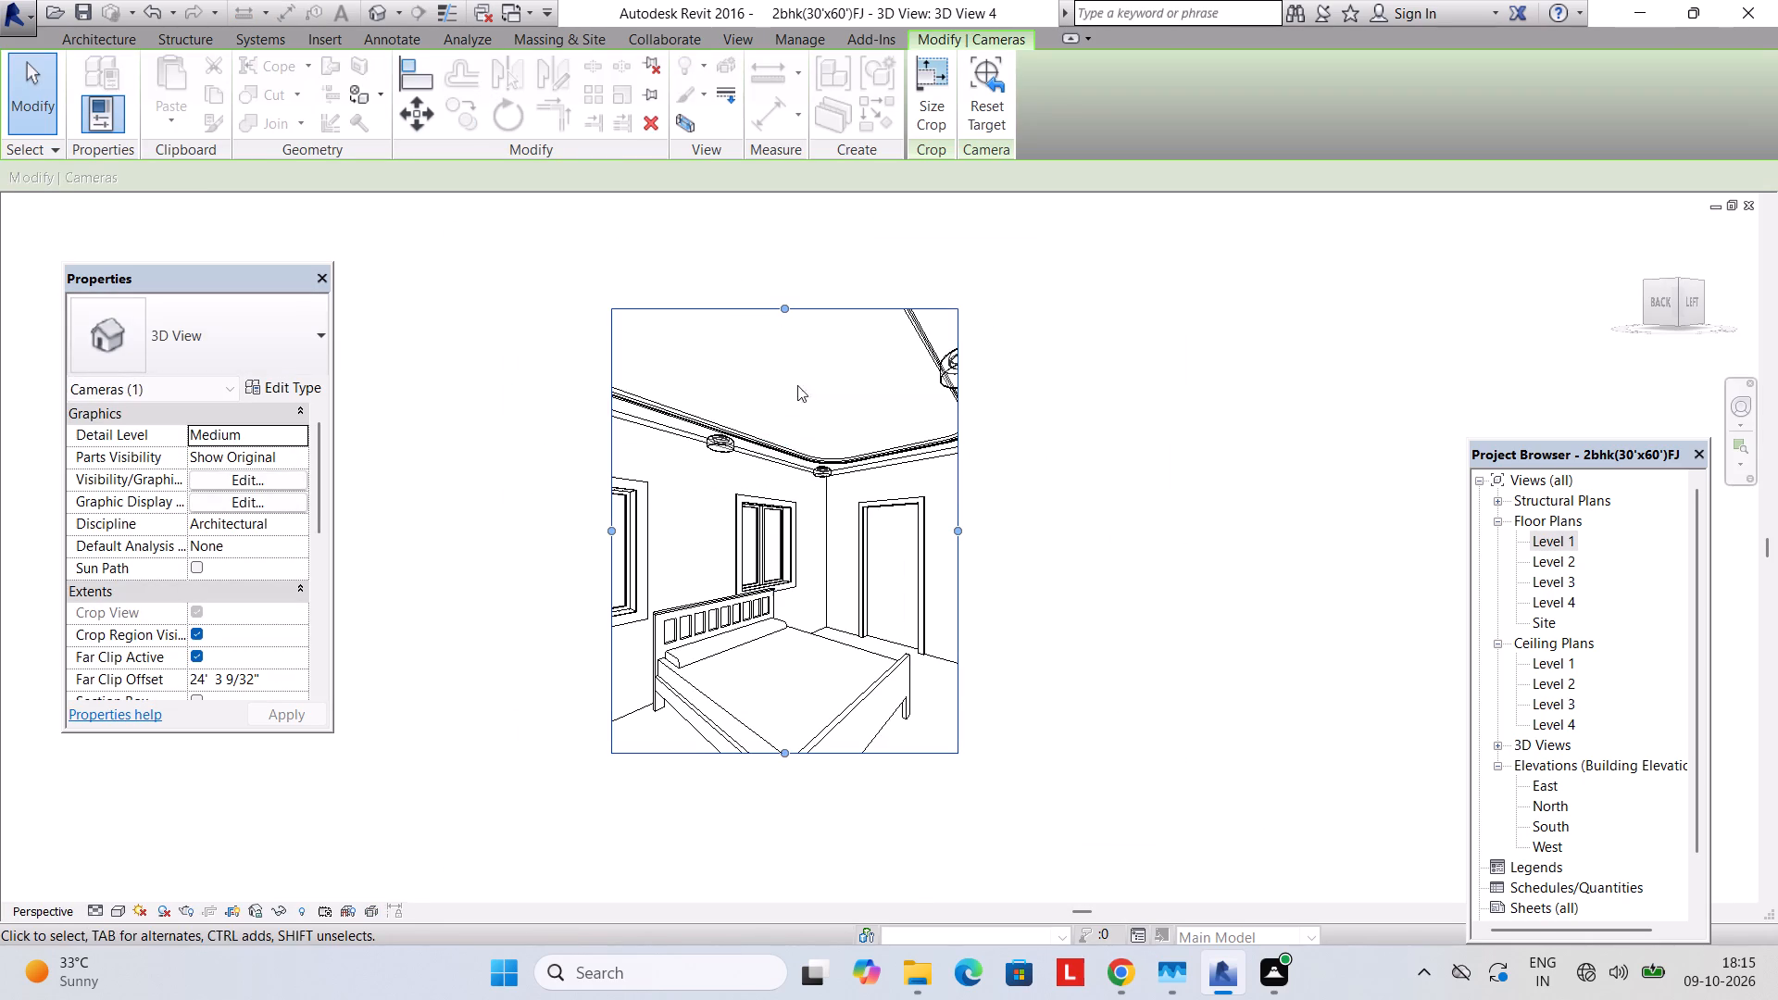
left_click_drag(949, 532, 1037, 531)
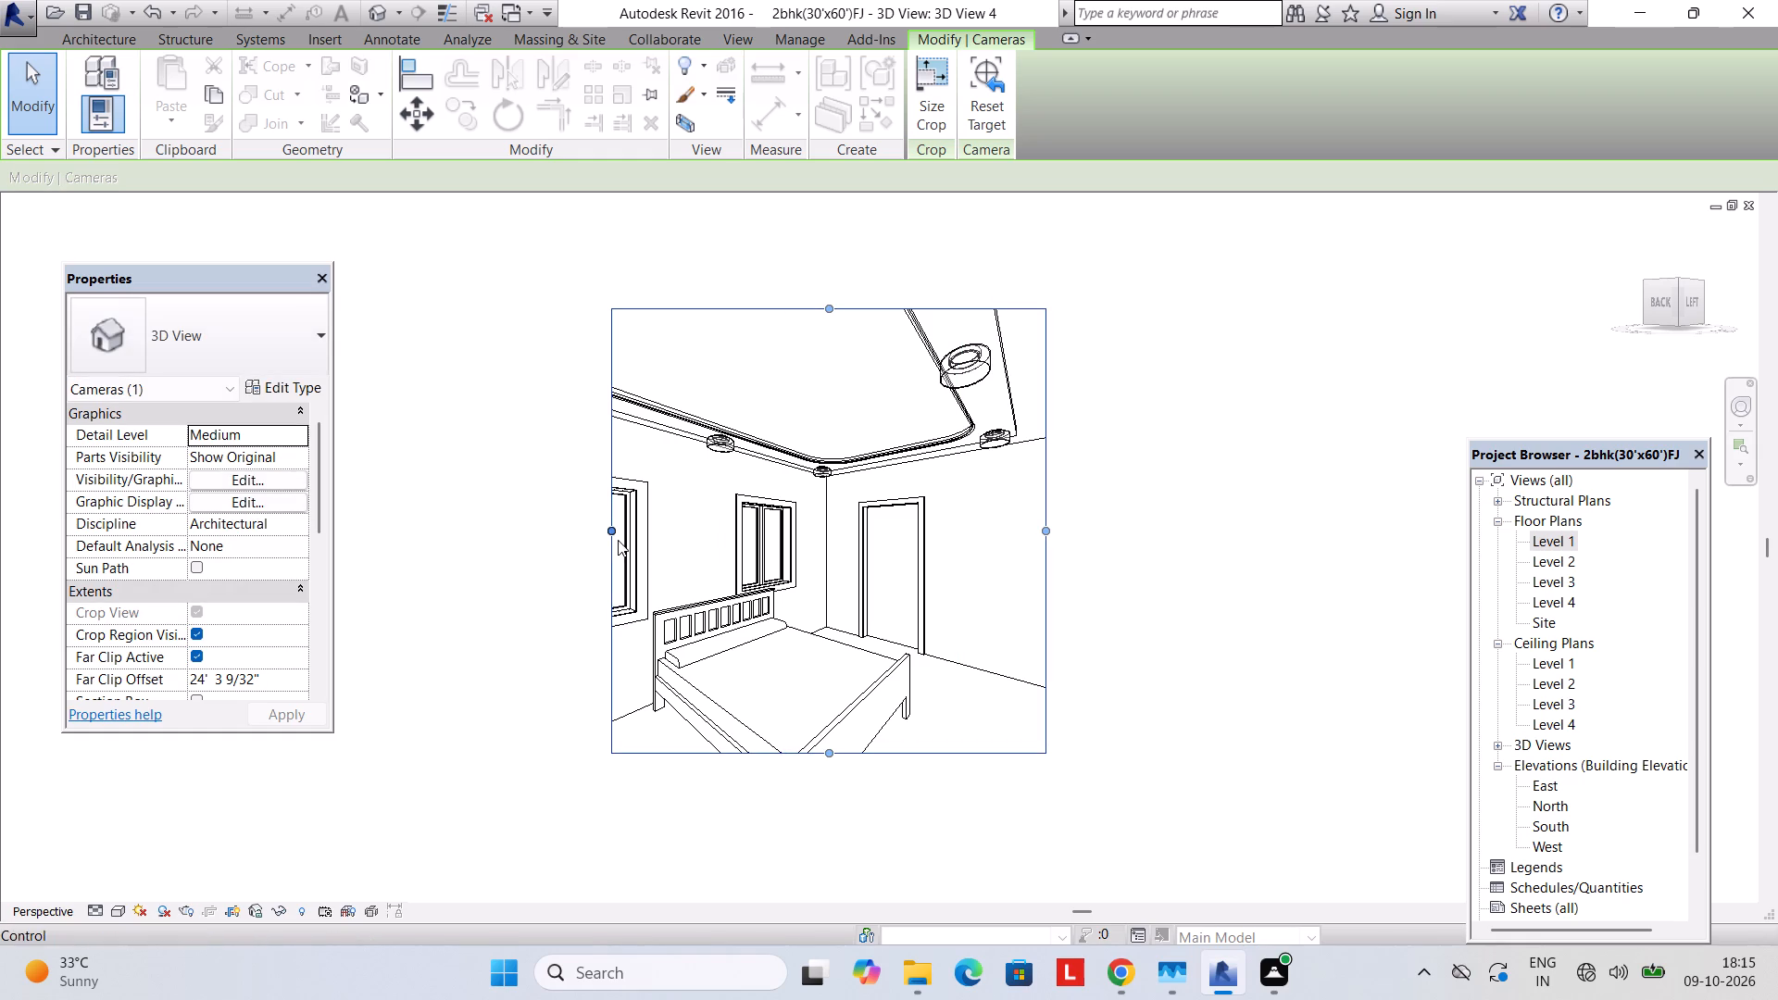
left_click_drag(607, 524, 507, 540)
left_click_drag(775, 306, 775, 255)
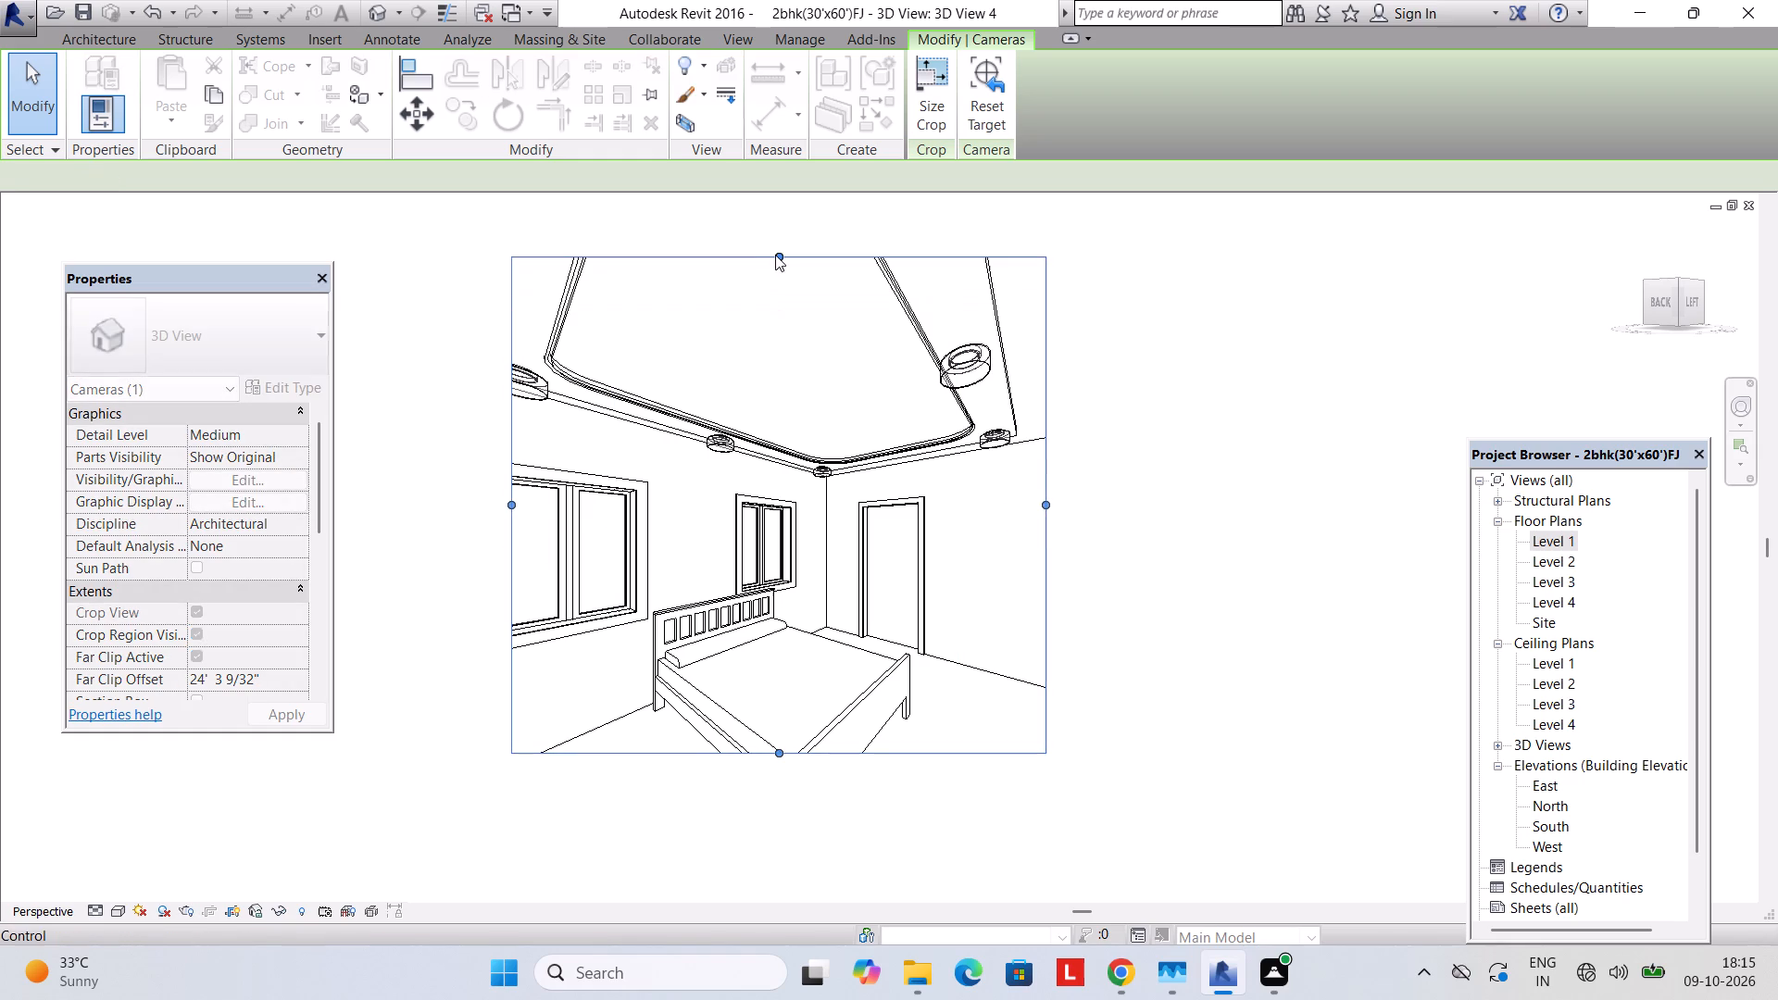
Tighten the camera view's crop region by lowering its top edge to just above the ceiling lights and pulling in its right edge.
left_click_drag(778, 230, 795, 366)
left_click(795, 252)
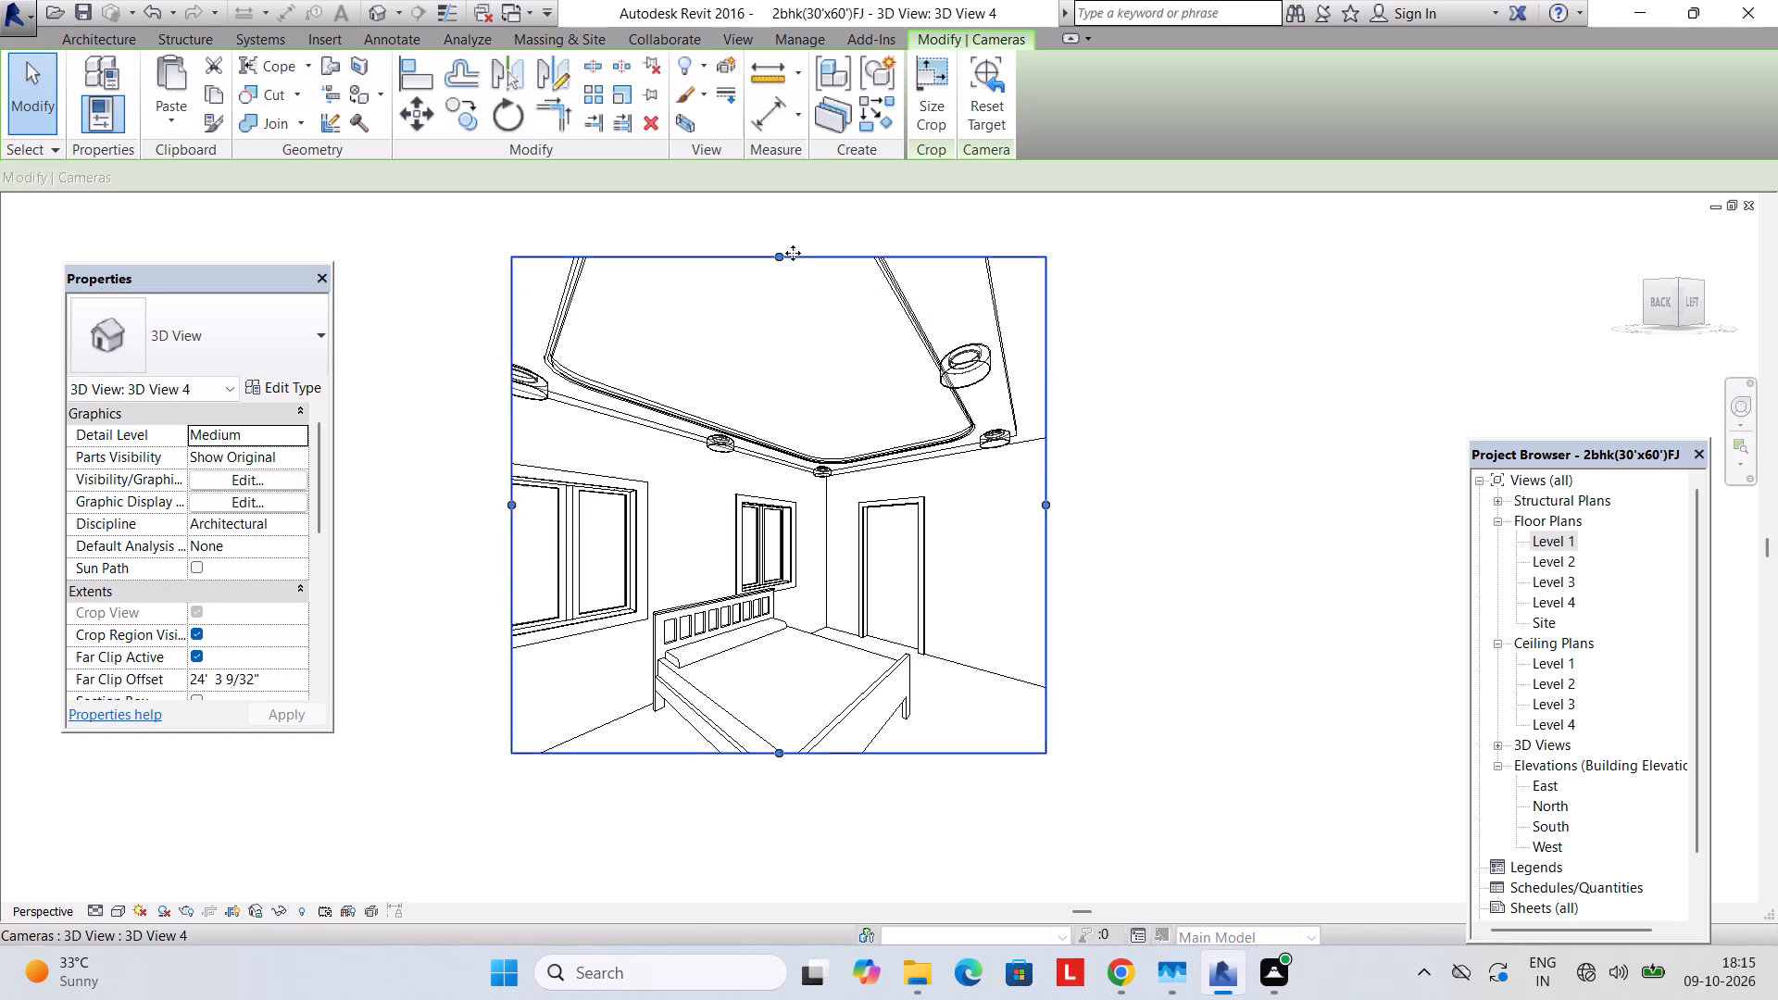
left_click_drag(772, 253, 791, 390)
left_click_drag(787, 388, 782, 331)
left_click_drag(771, 322, 783, 366)
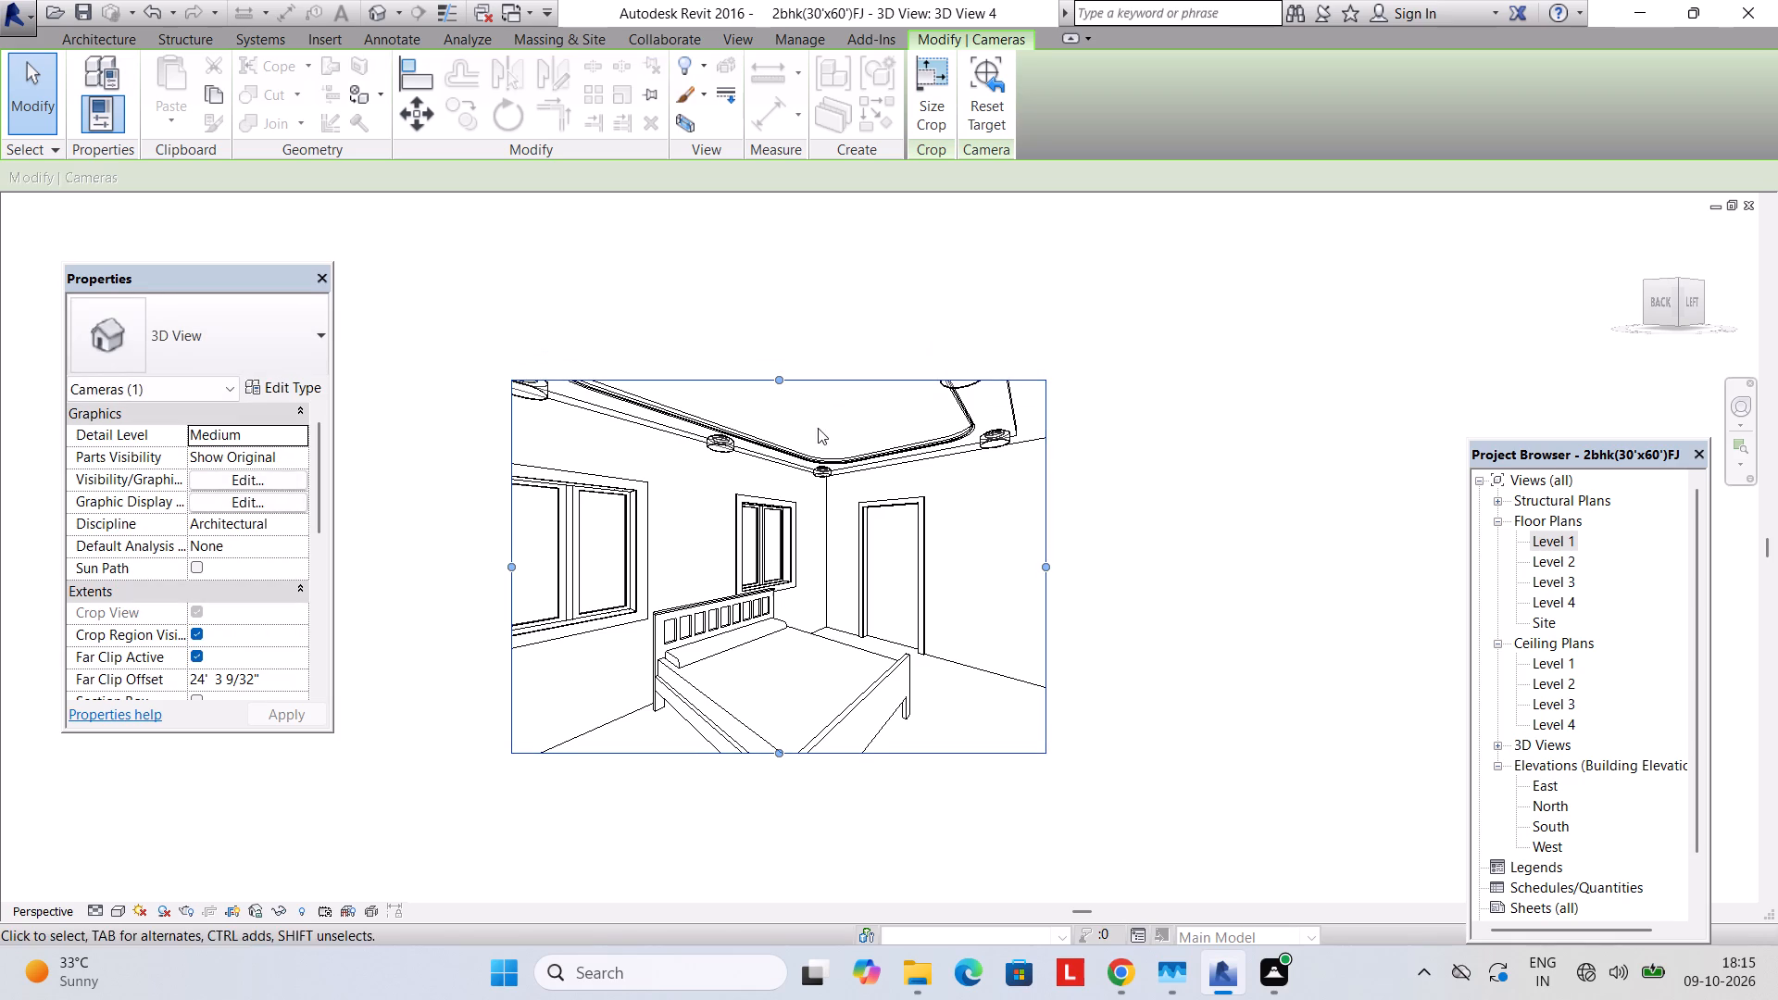
left_click_drag(1046, 564, 1075, 561)
left_click_drag(1074, 559, 999, 565)
middle_click_drag(846, 599, 909, 540)
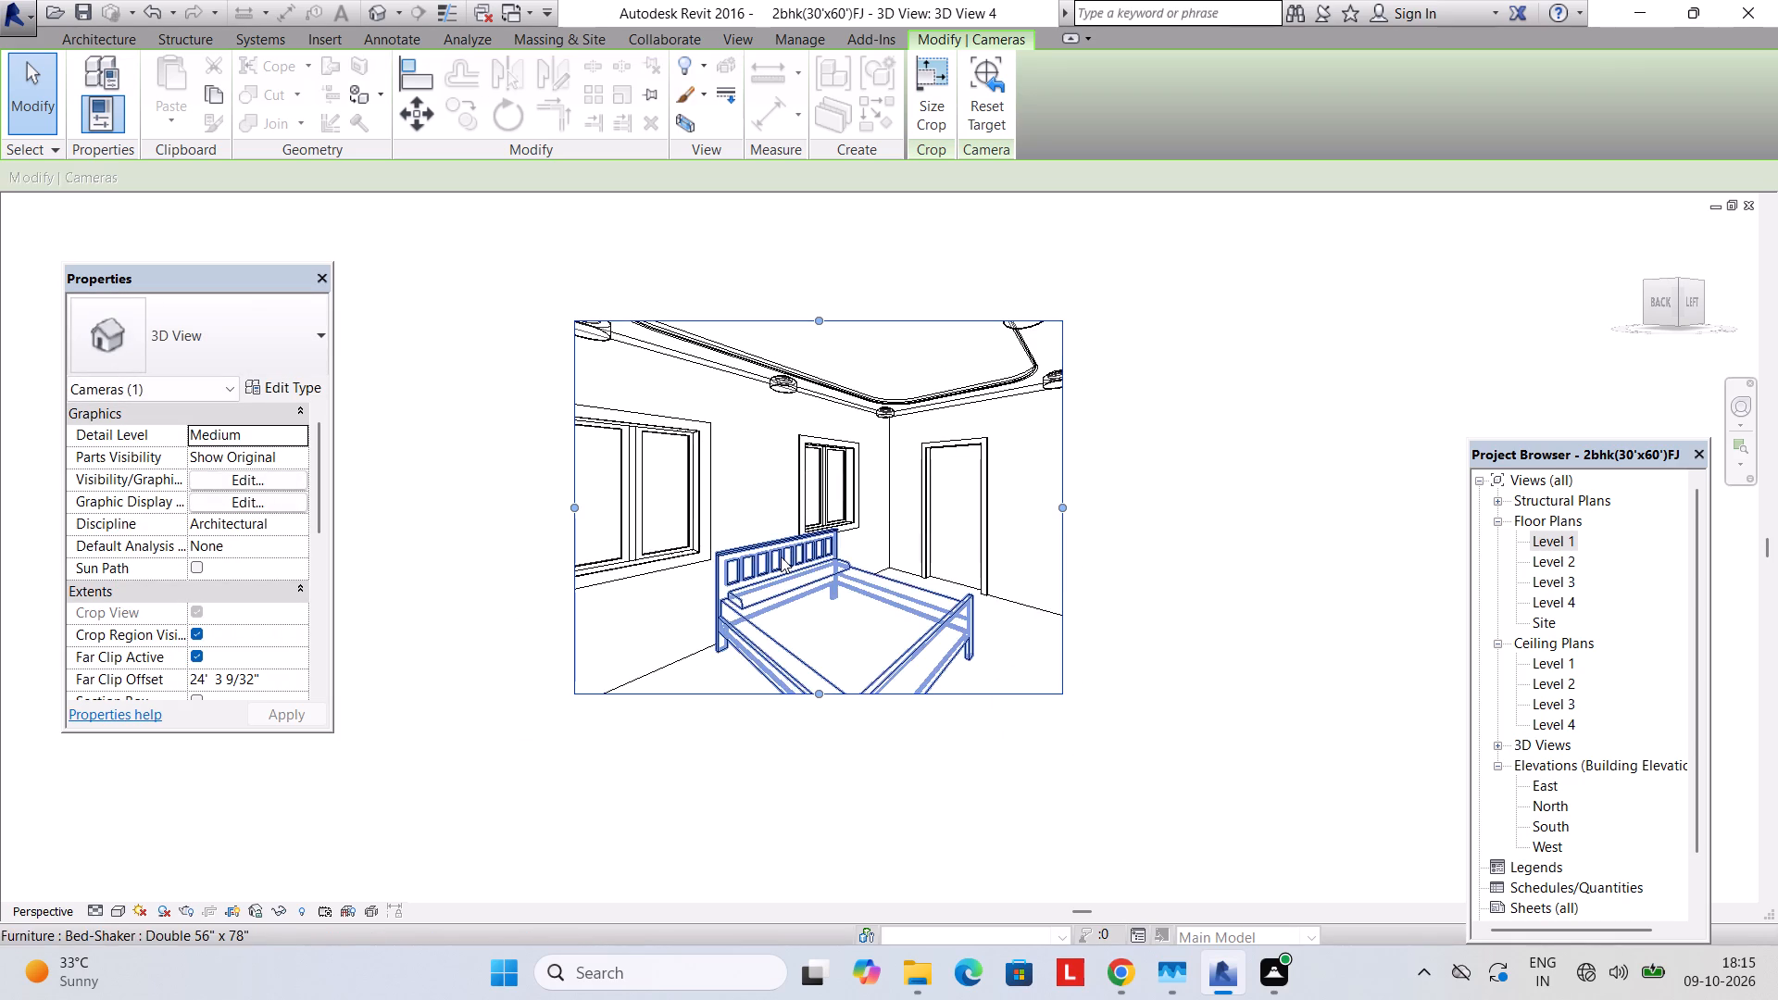
Render the bedroom view at Low quality, Printer resolution 75 DPI, Sky: No Clouds background and the Interior: Artificial only scheme.
type("rr")
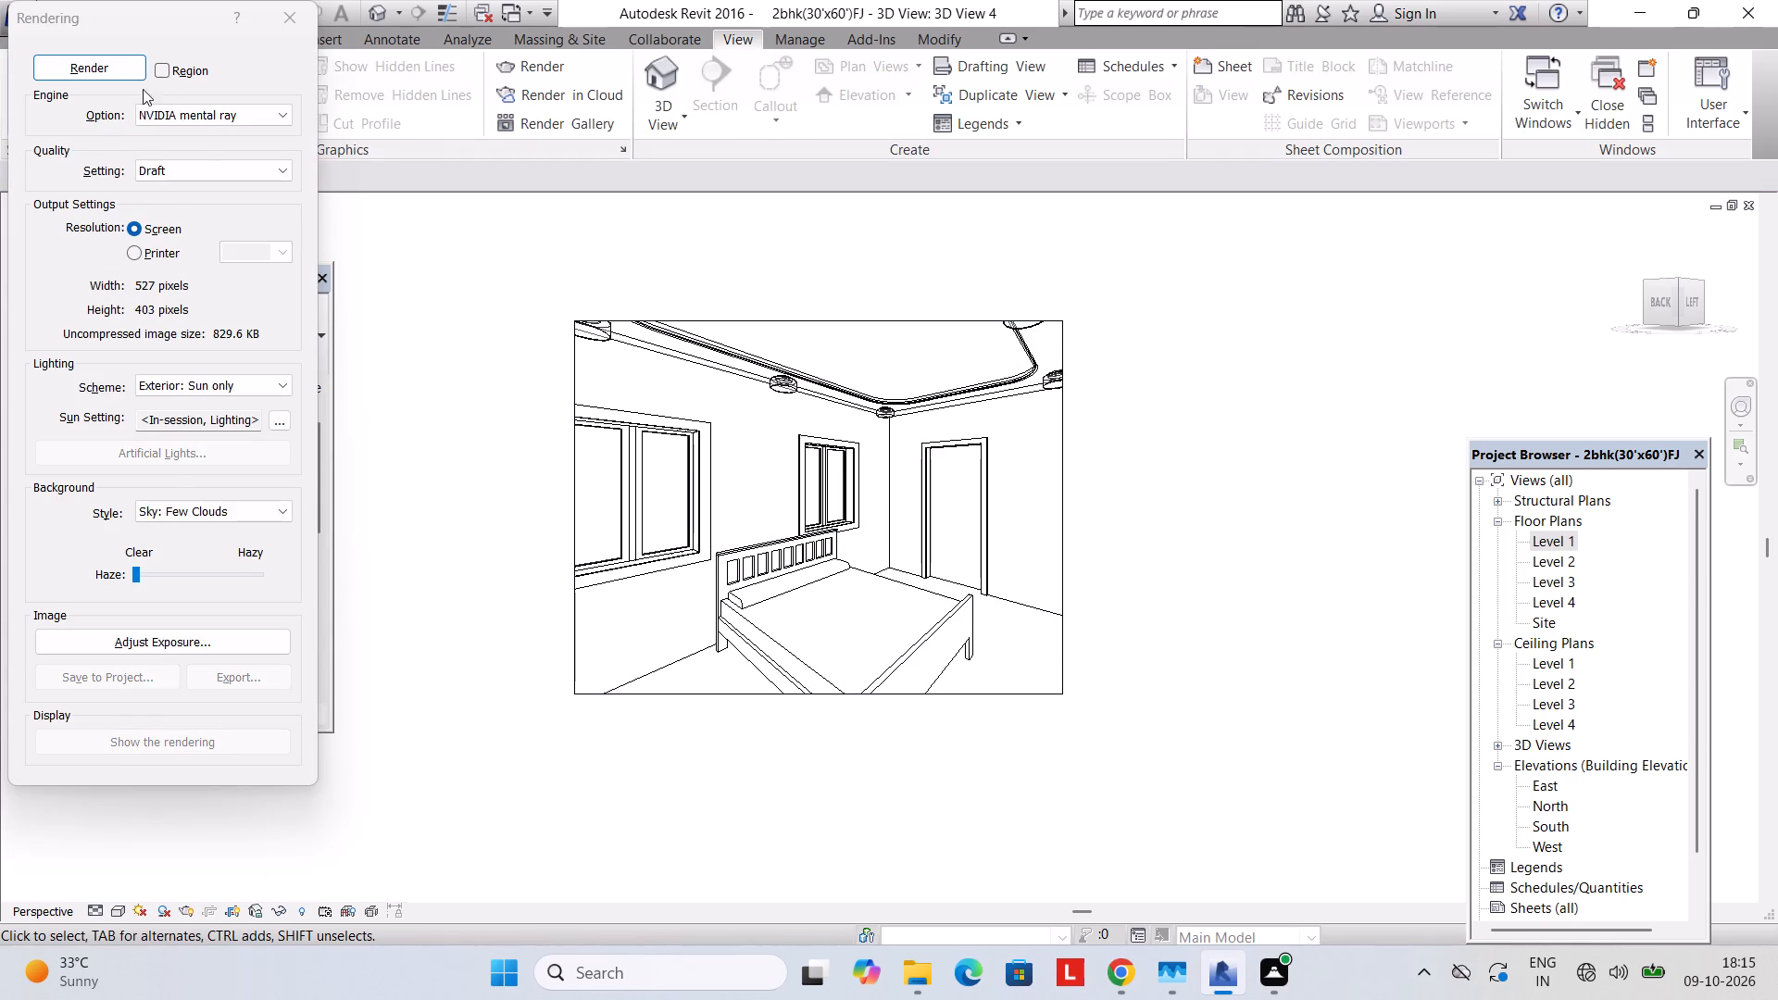
left_click(209, 174)
left_click(204, 204)
left_click(138, 247)
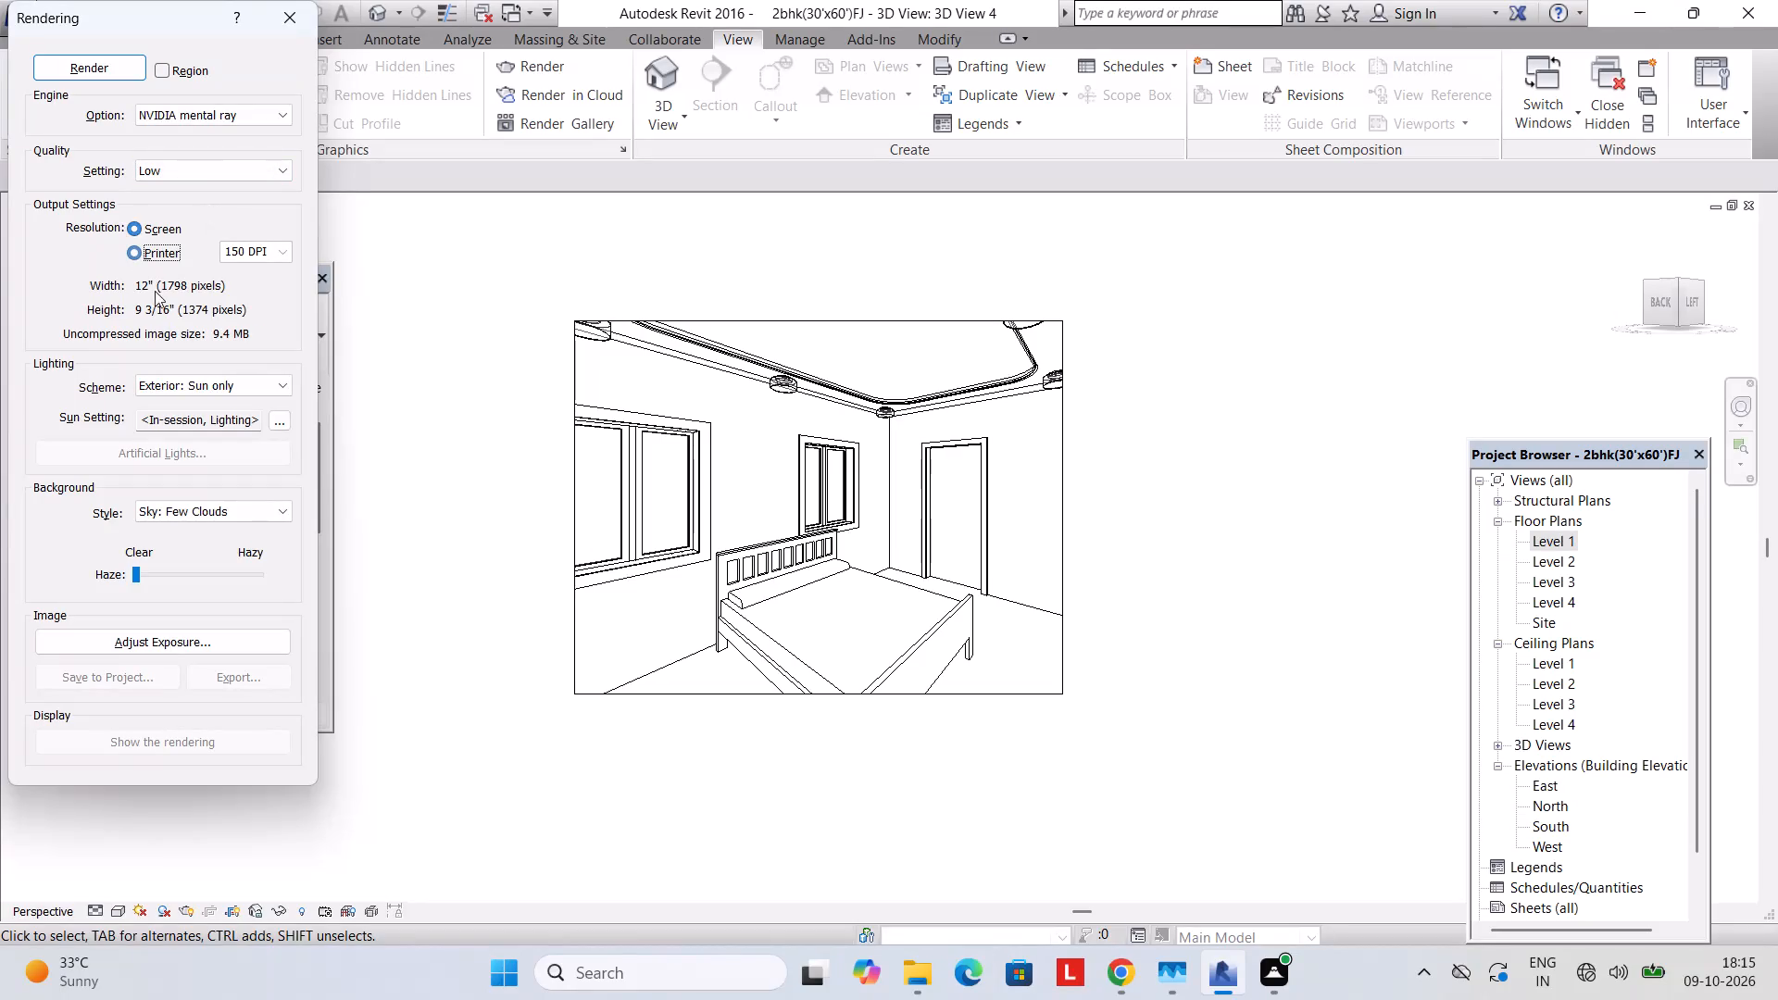
left_click(280, 251)
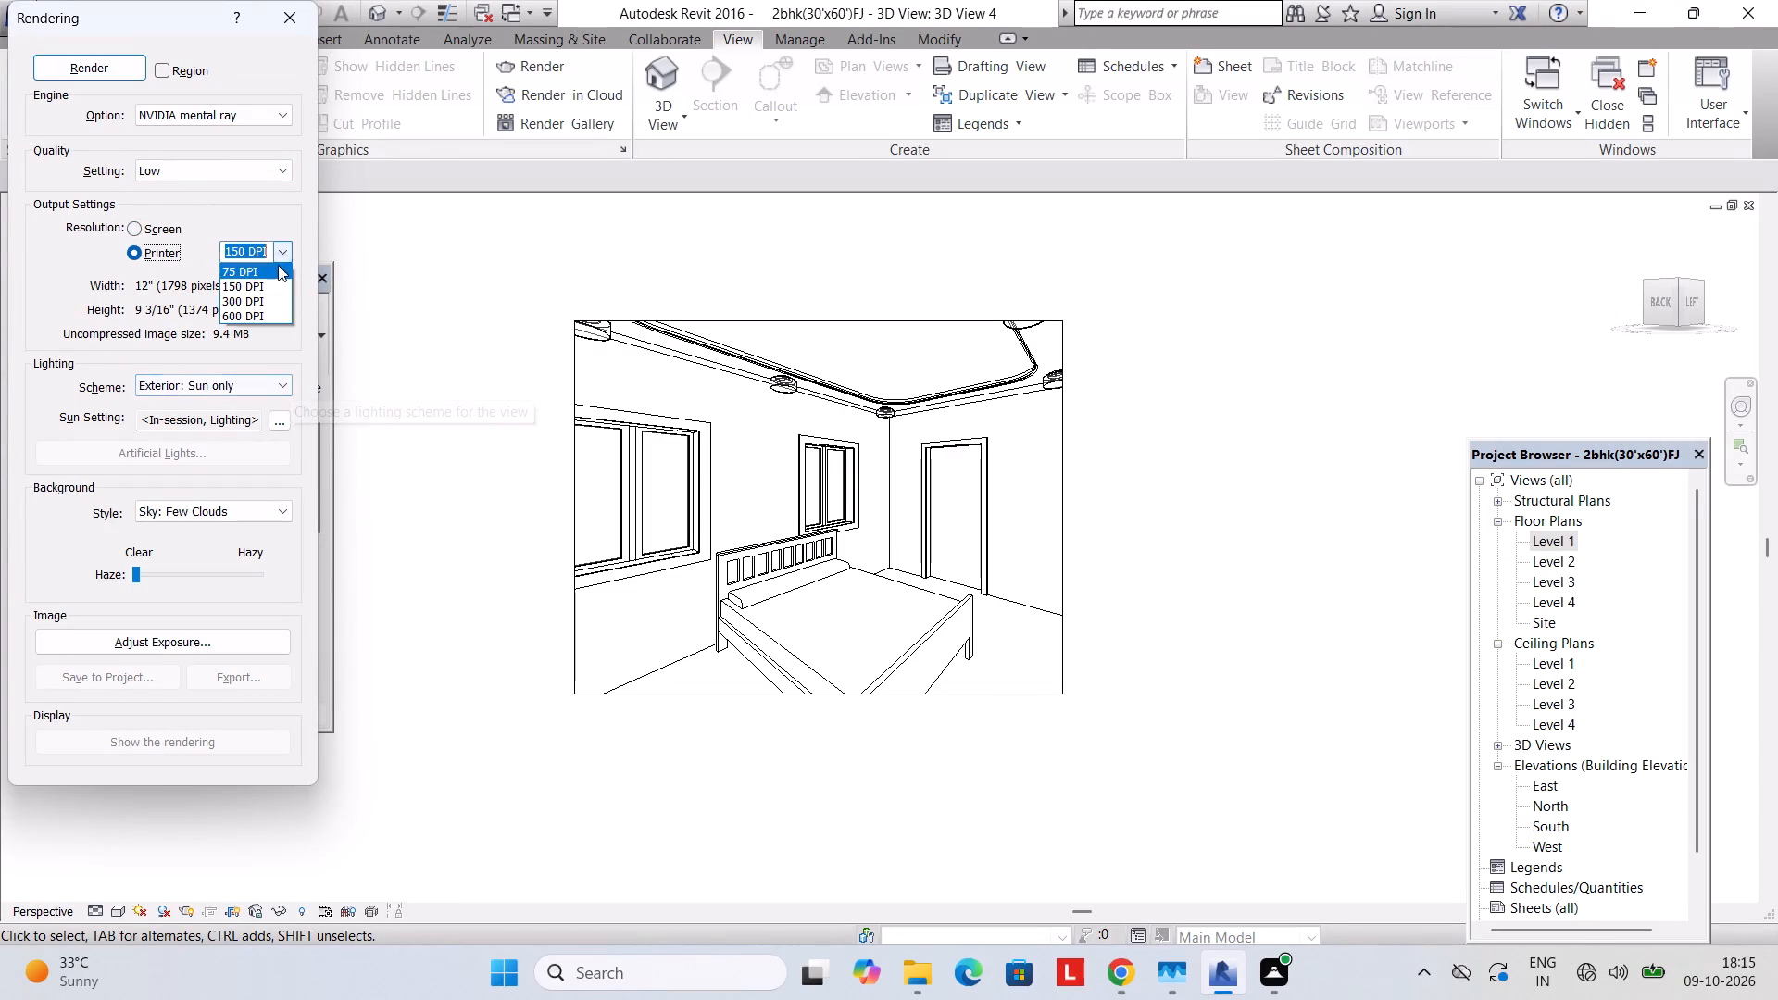
left_click(268, 271)
left_click(232, 506)
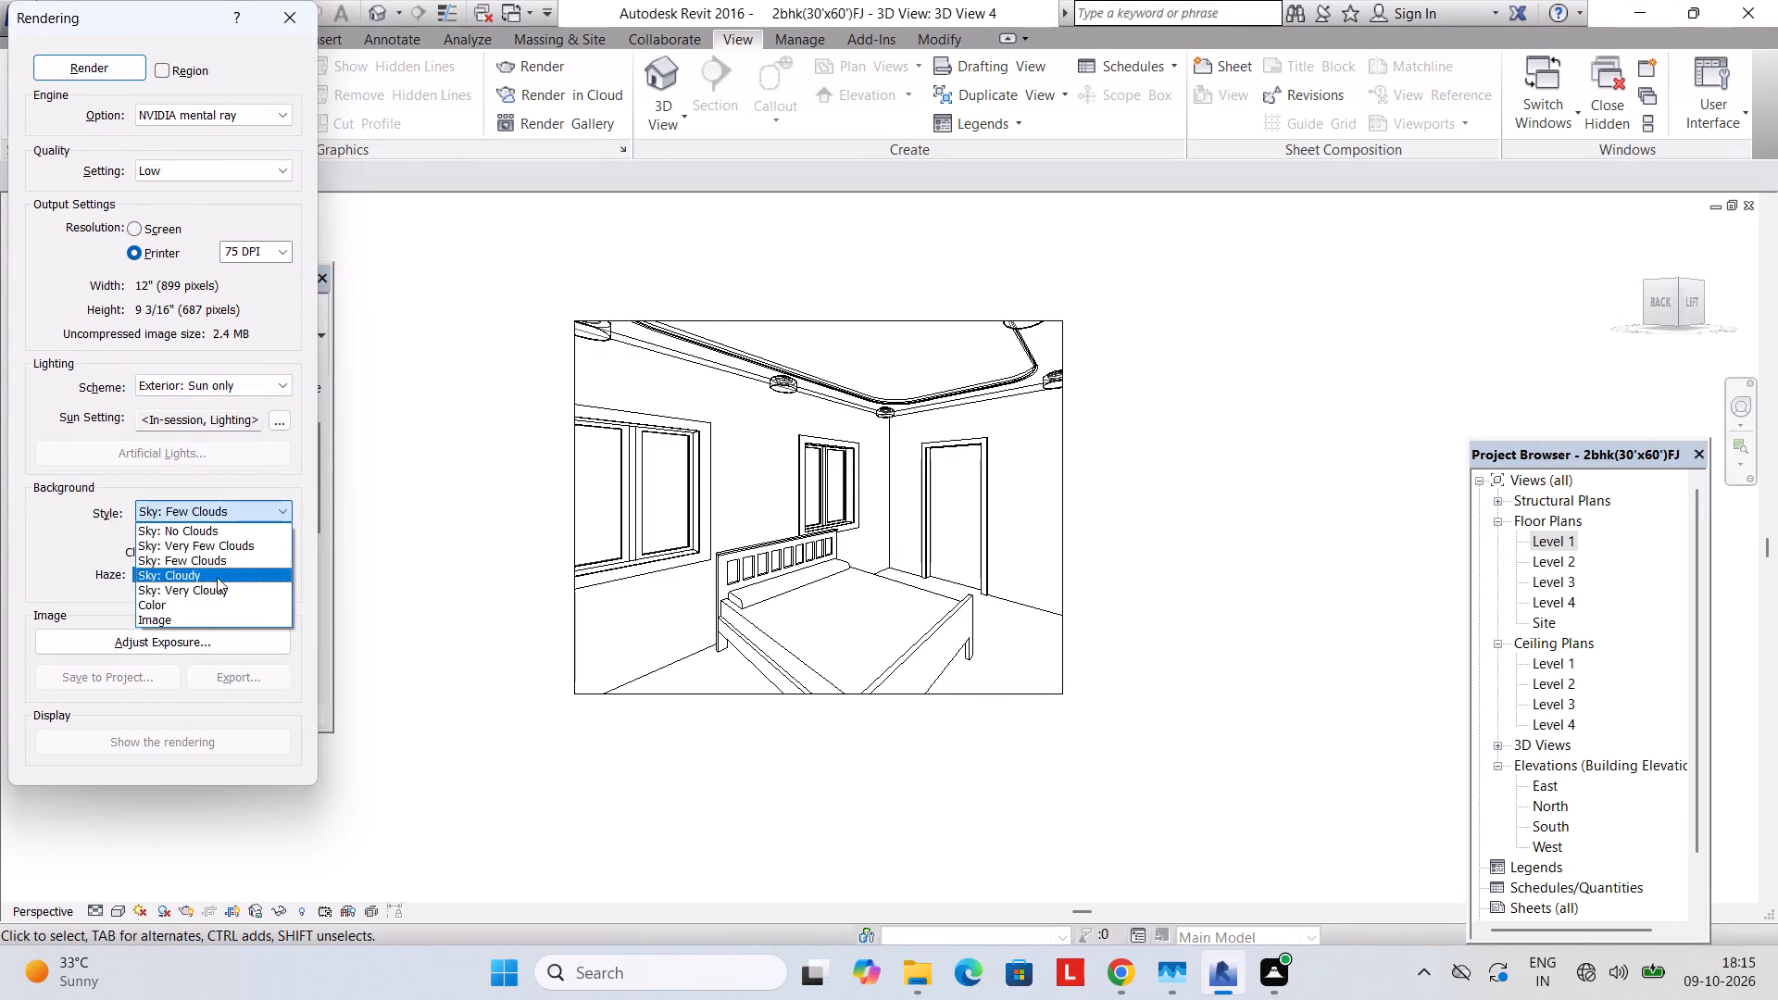
left_click(211, 529)
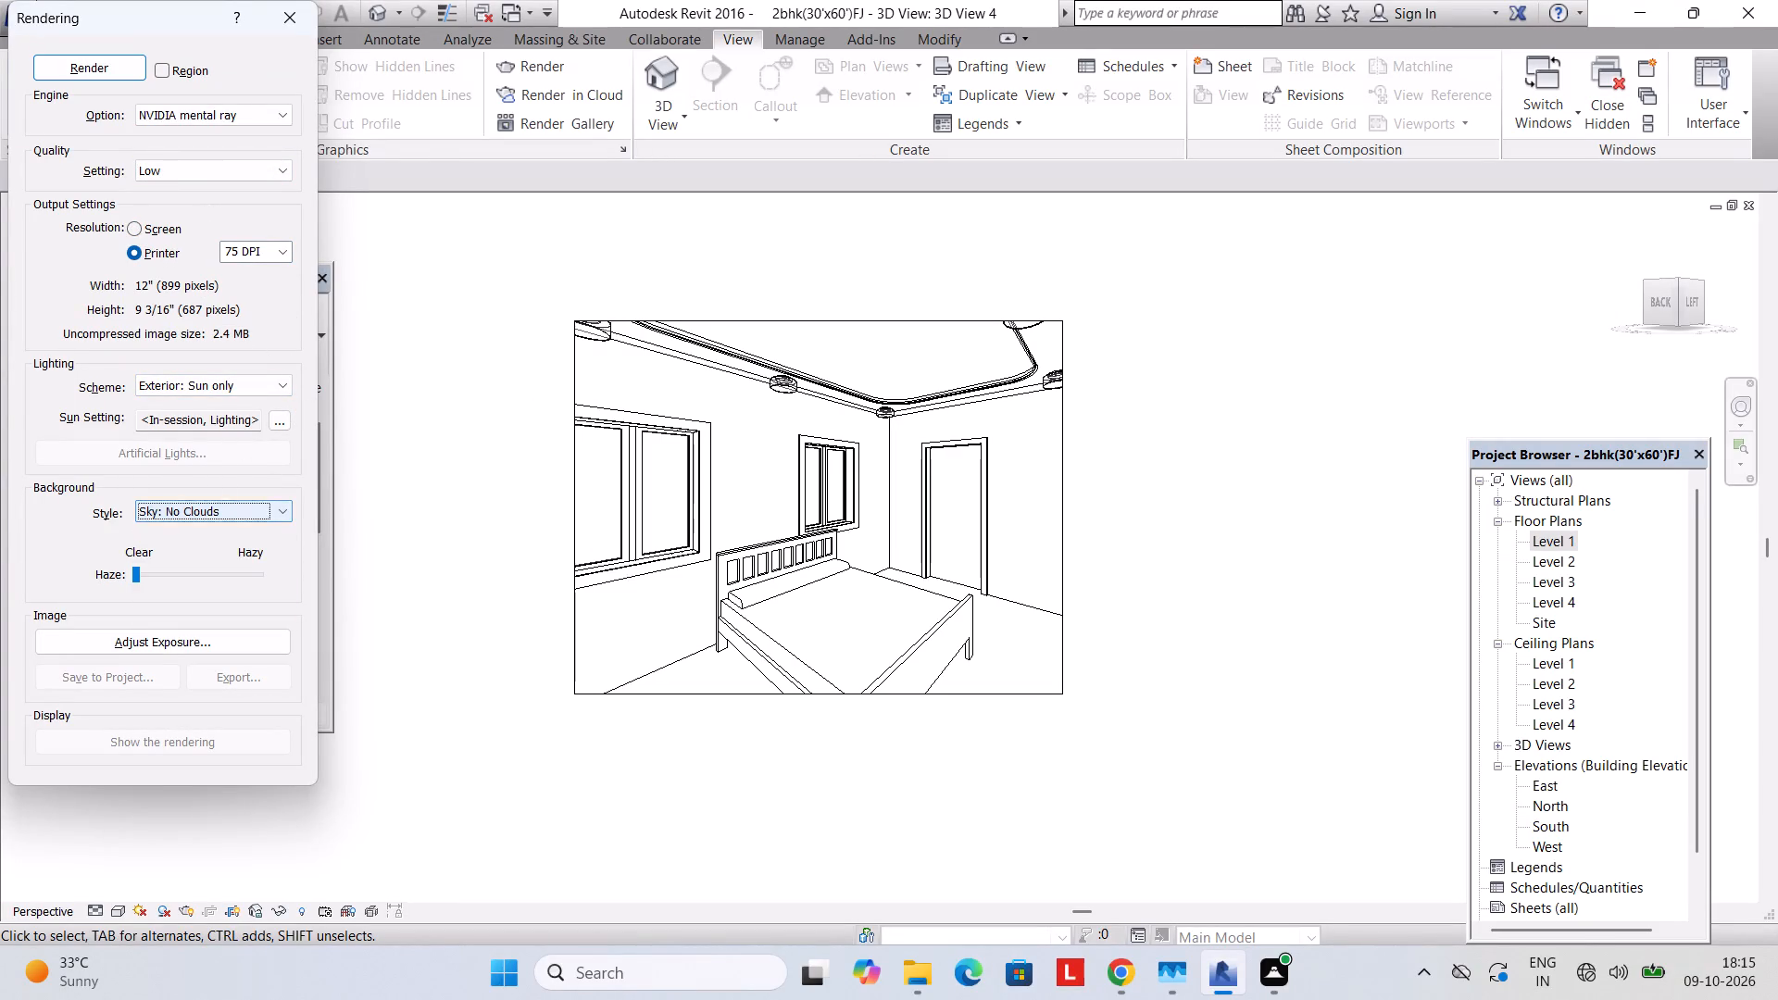
left_click(269, 385)
left_click(235, 483)
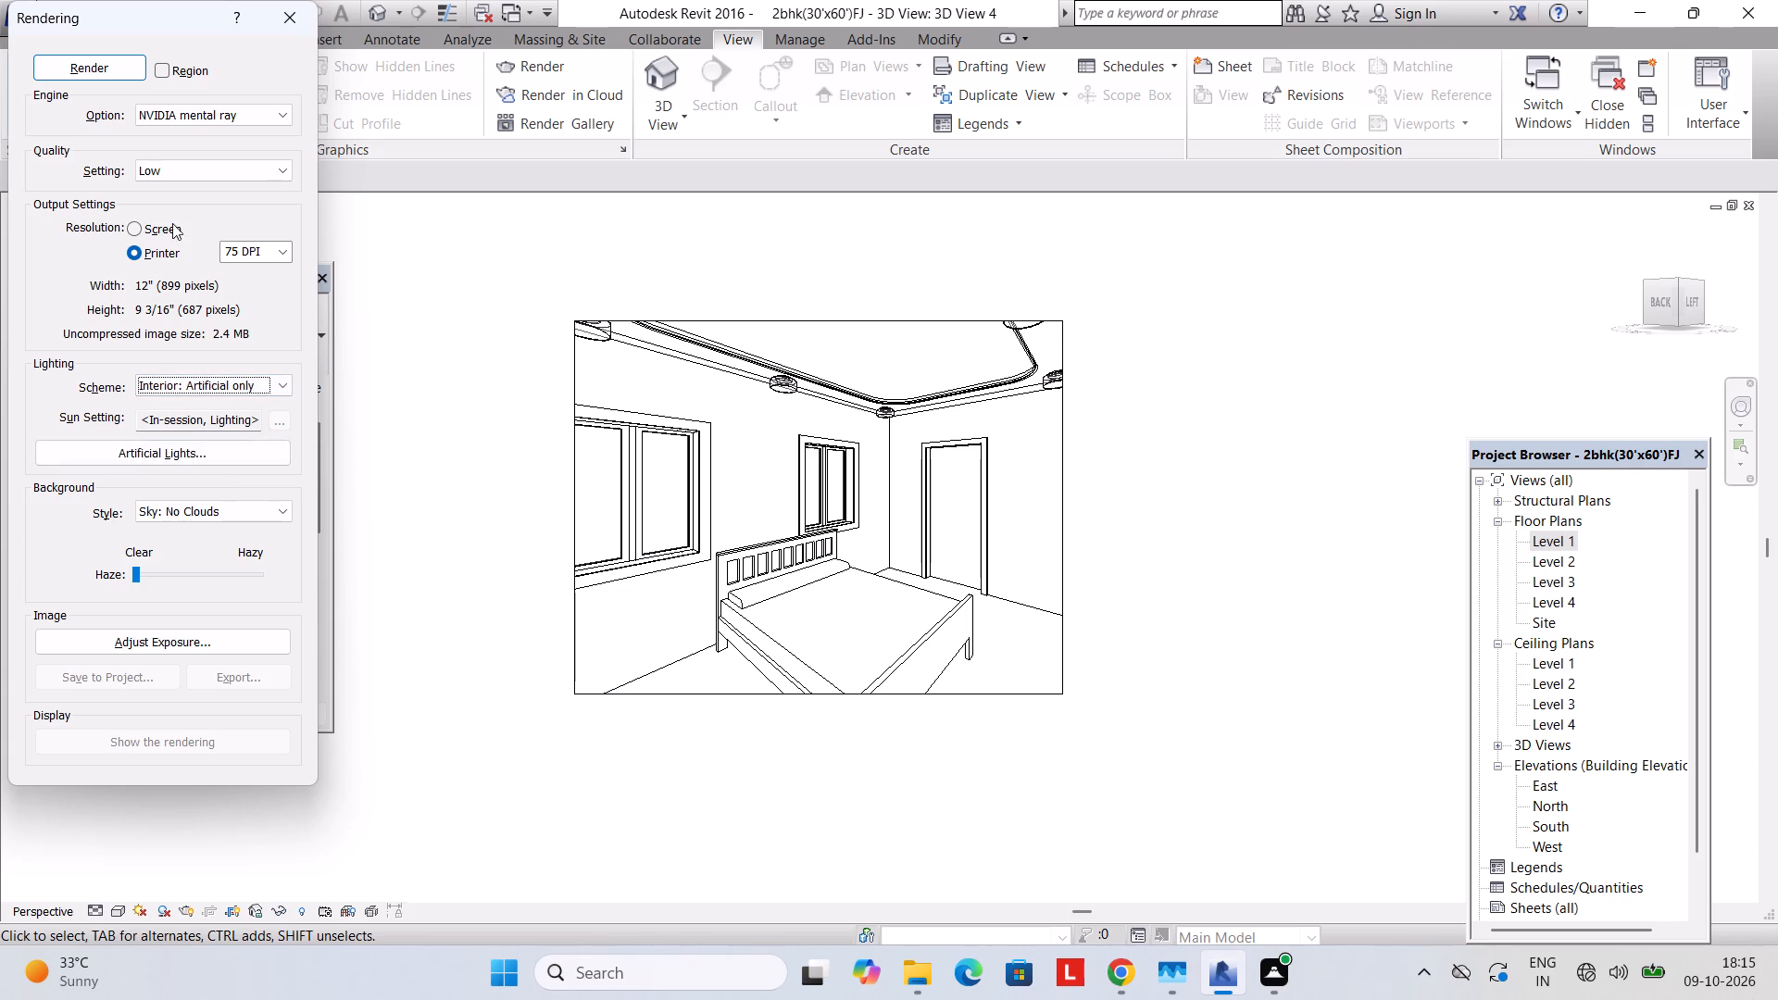
left_click(73, 66)
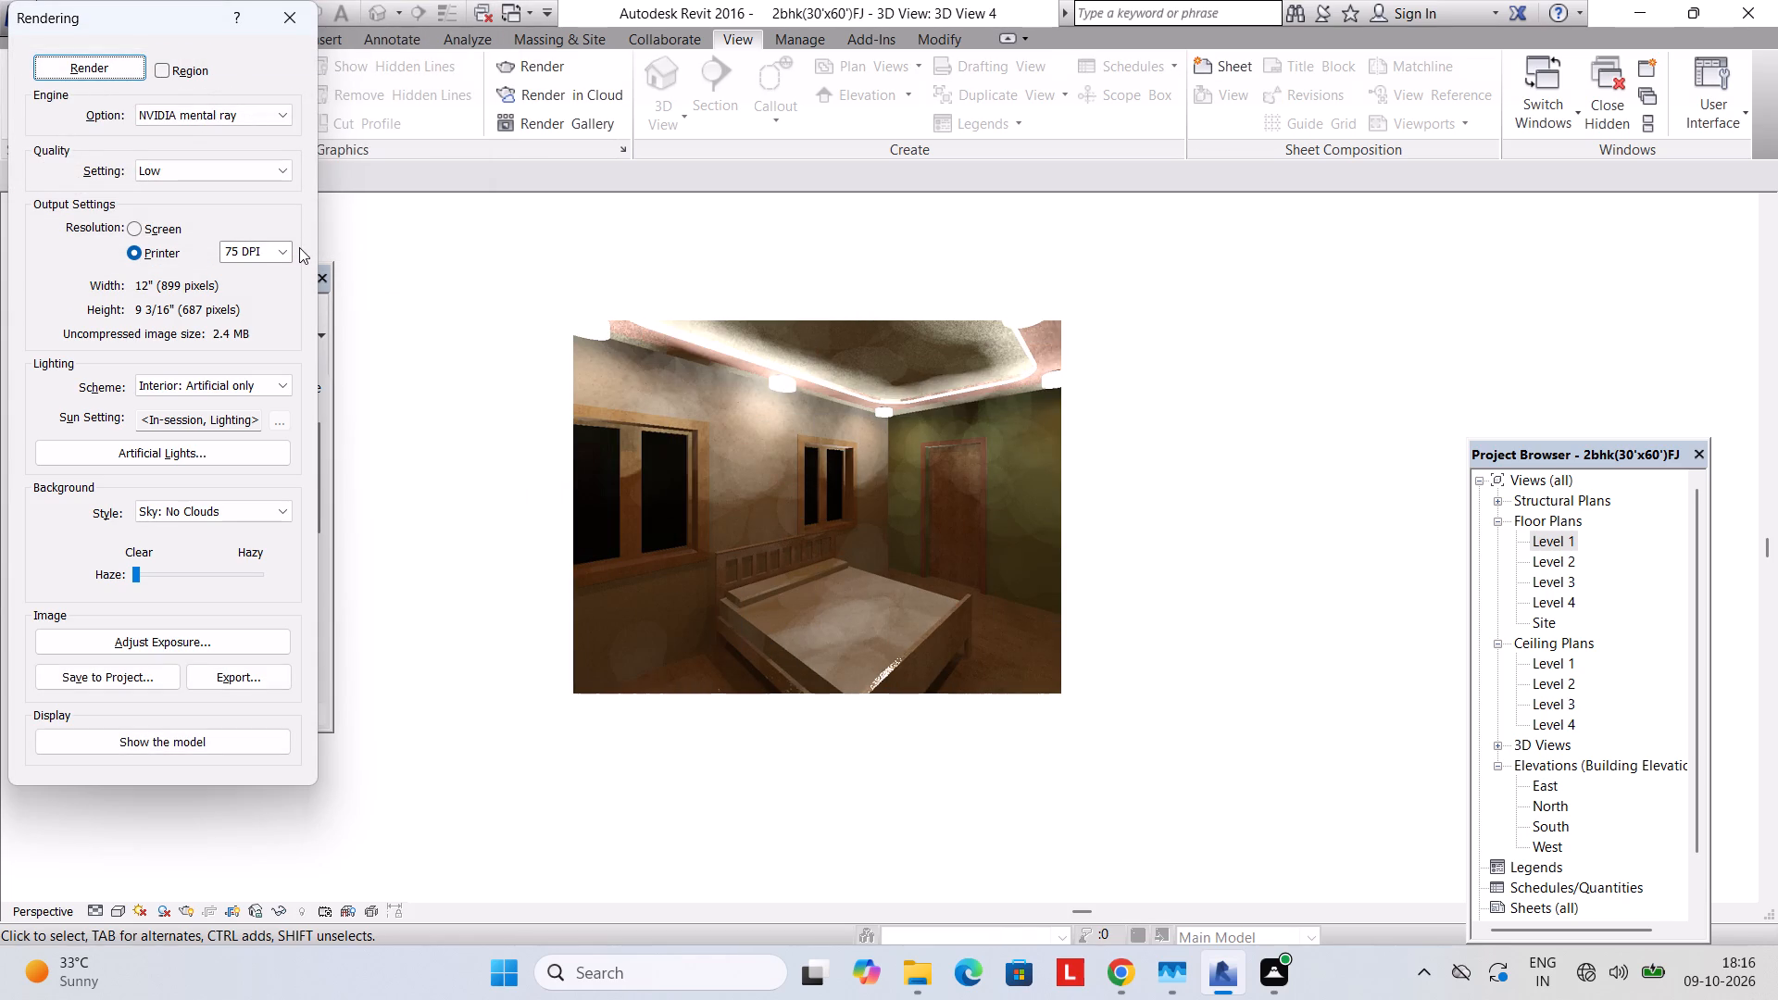
Examine the rendered bedroom image, especially the ceiling light sweep and fixtures, and close the rendering settings.
scroll(625, 448, "up", 4)
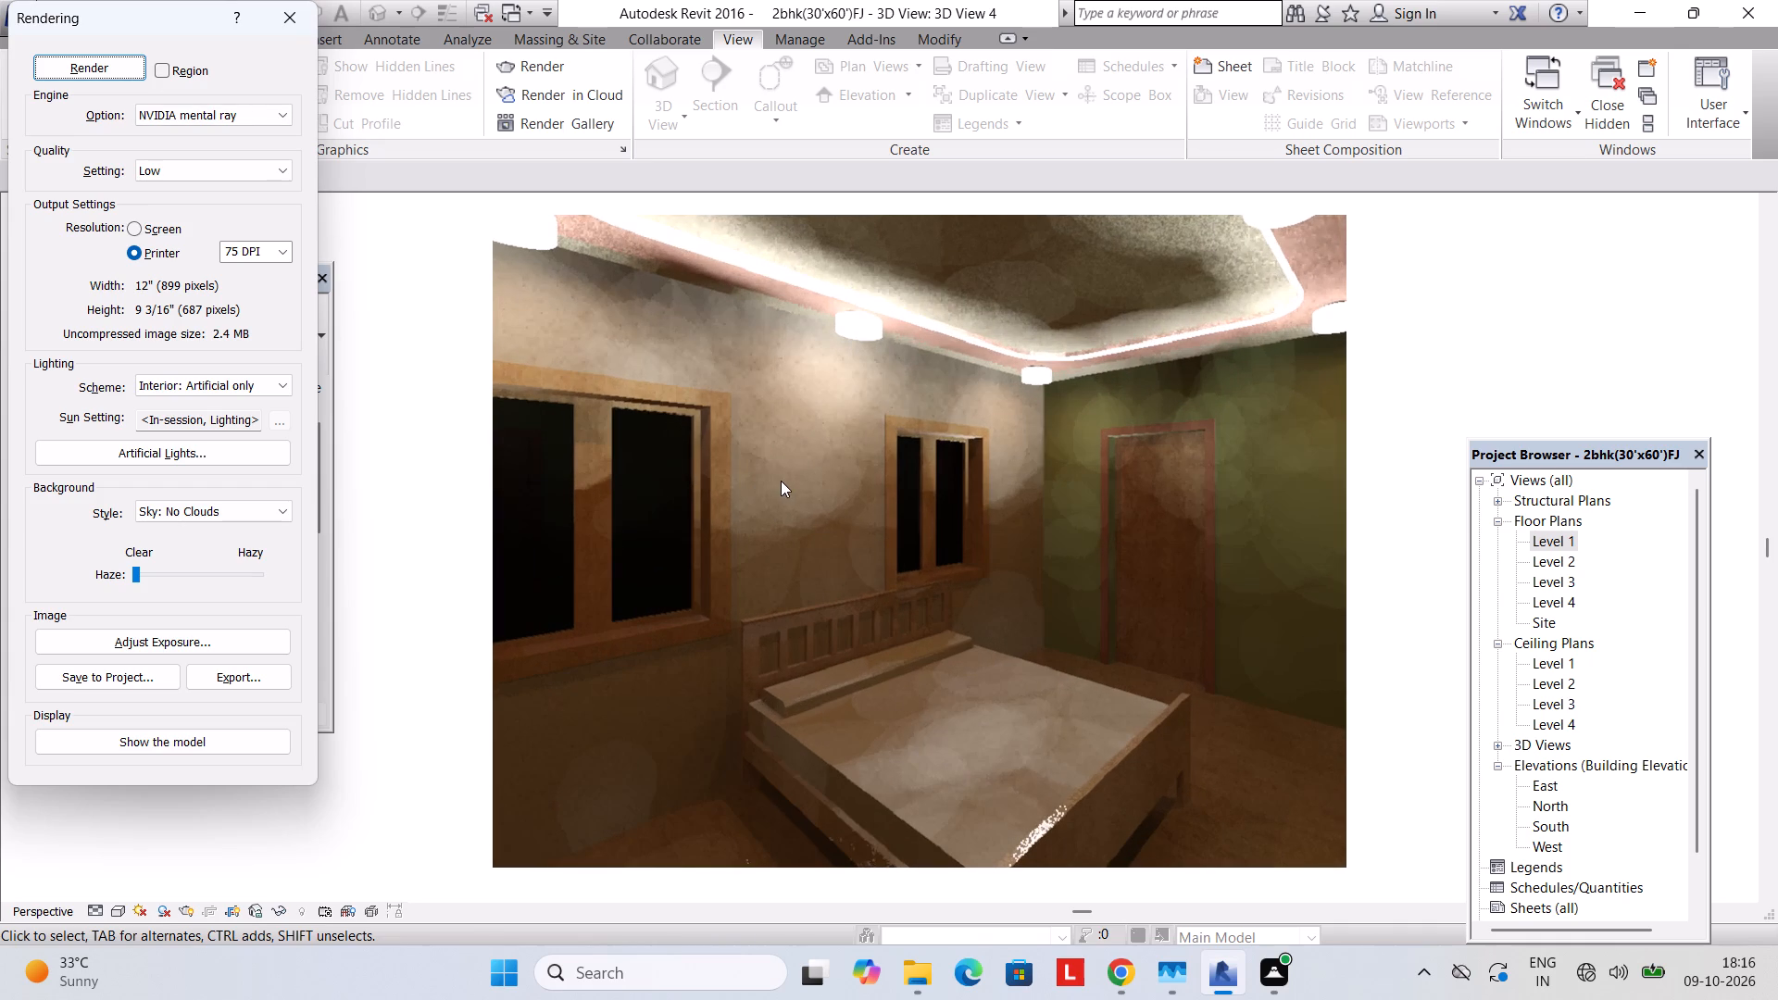
middle_click_drag(813, 517, 796, 422)
scroll(848, 456, "down", 2)
middle_click_drag(846, 450, 848, 483)
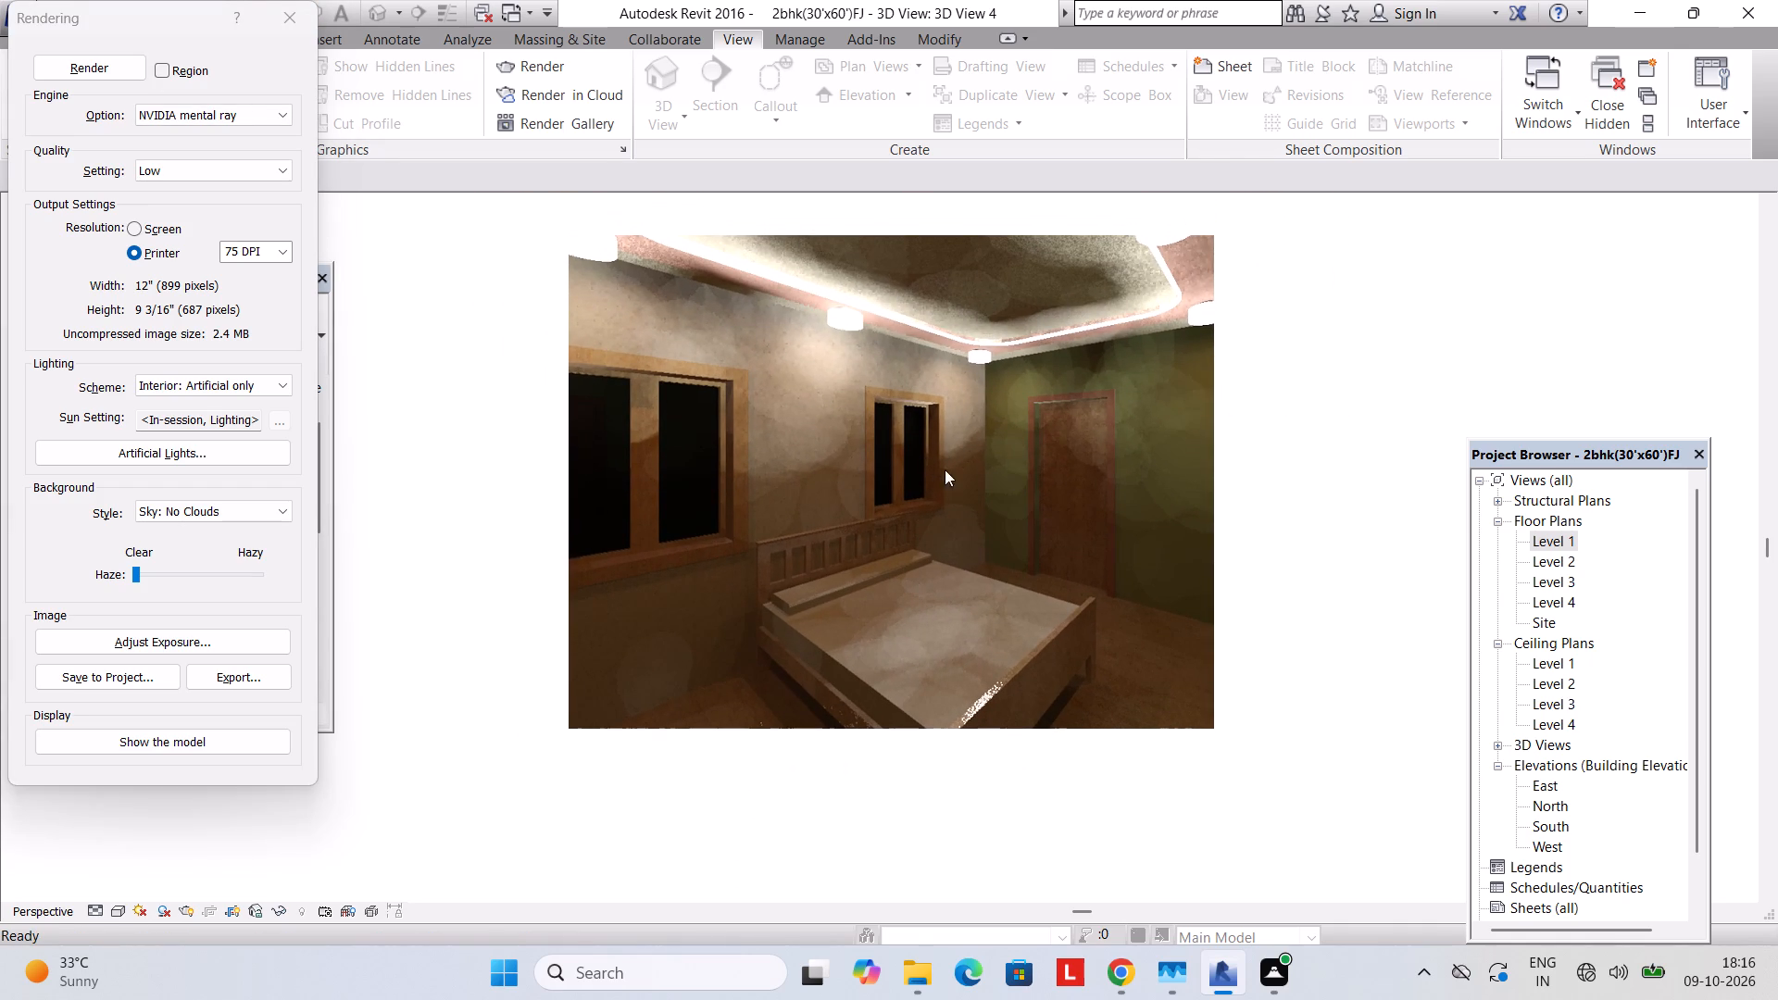
middle_click_drag(922, 452, 960, 562)
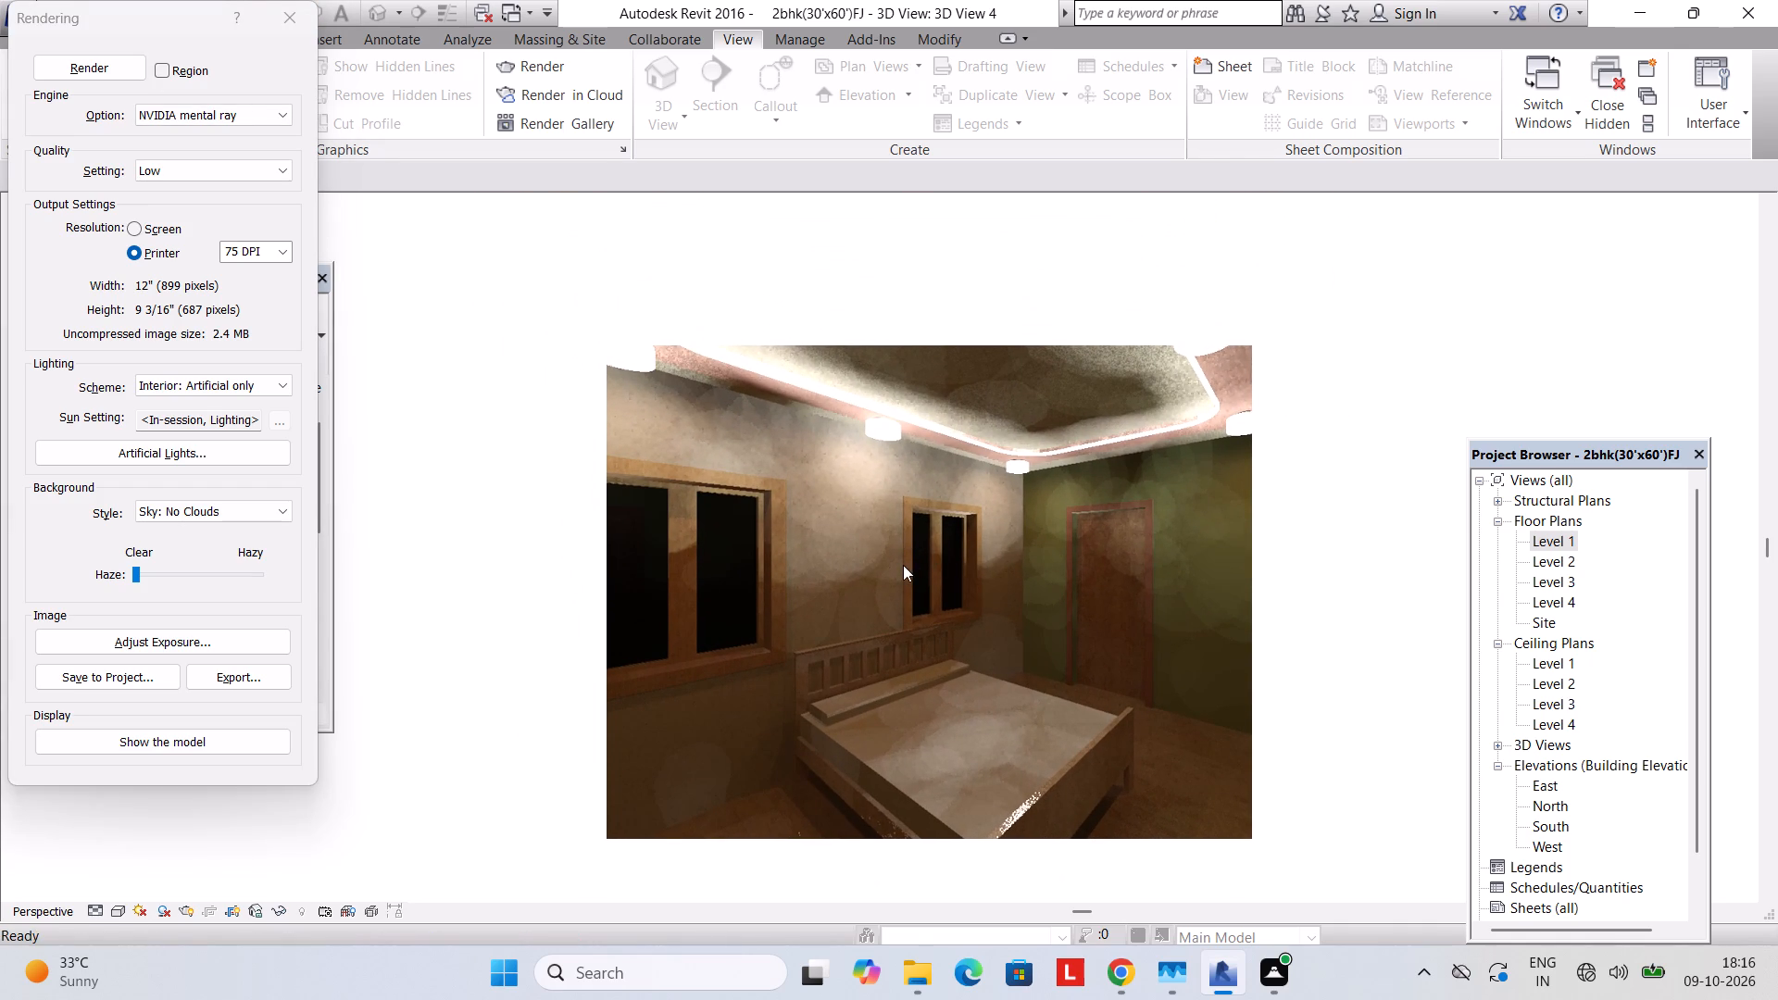
scroll(983, 447, "up", 1)
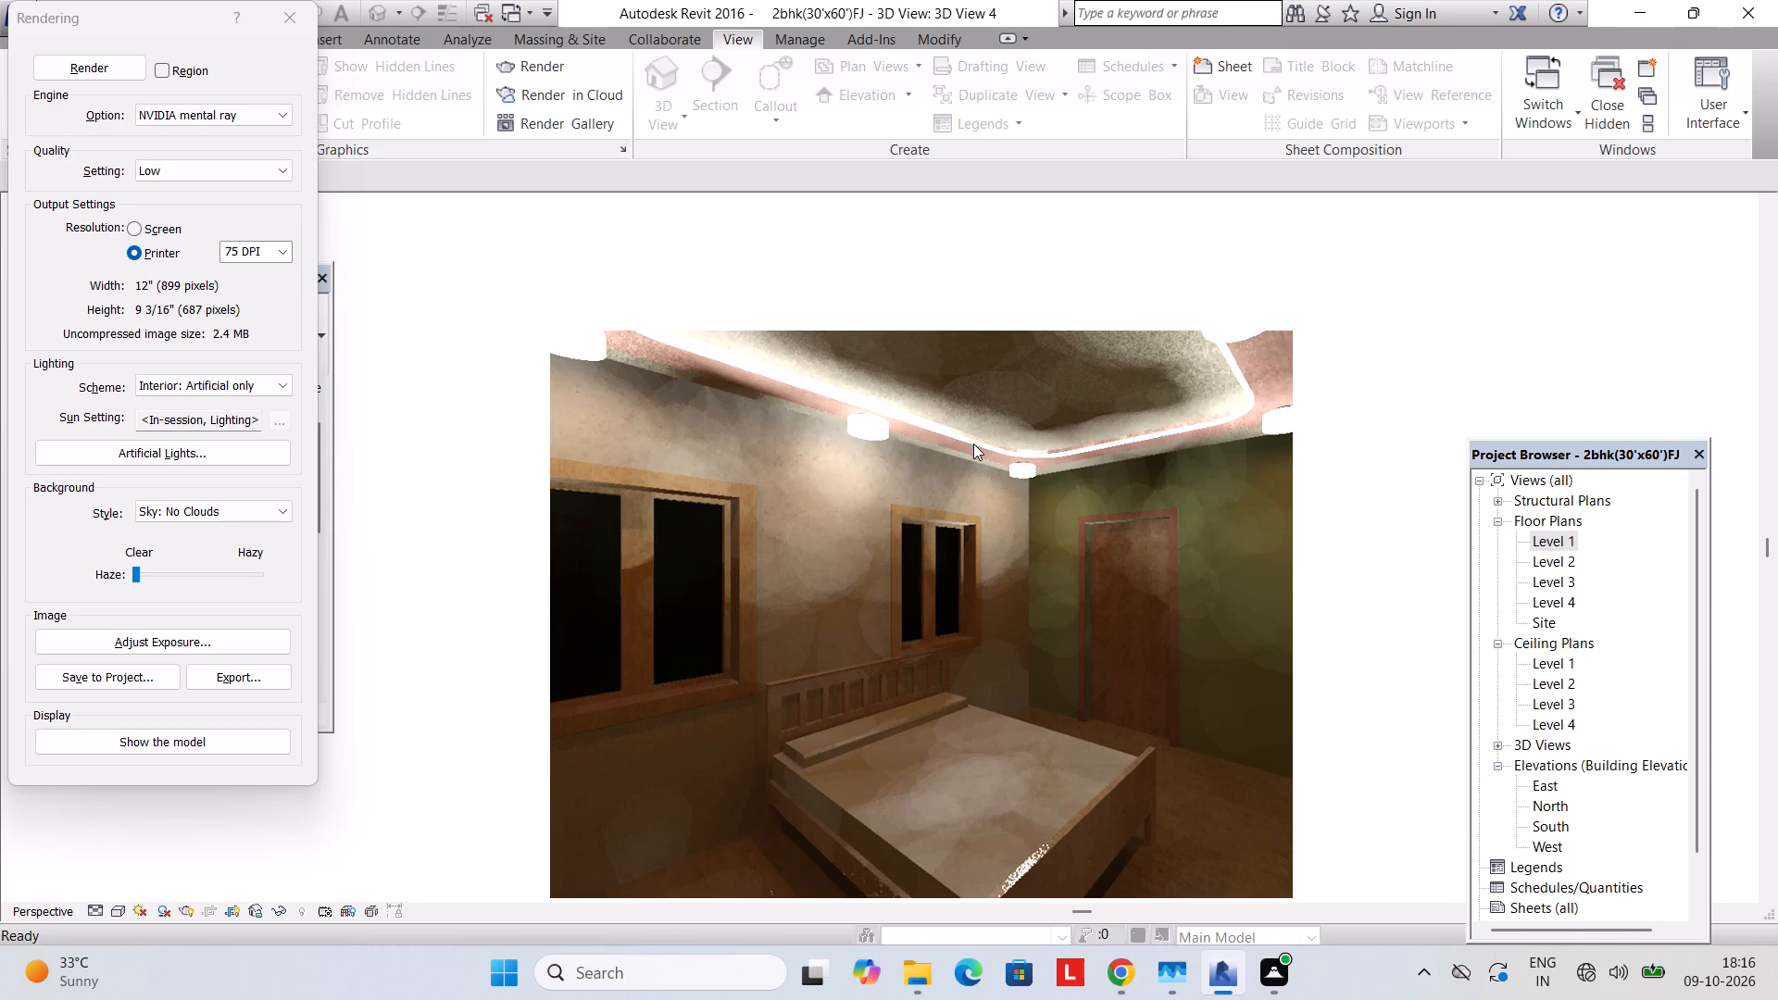
left_click(292, 7)
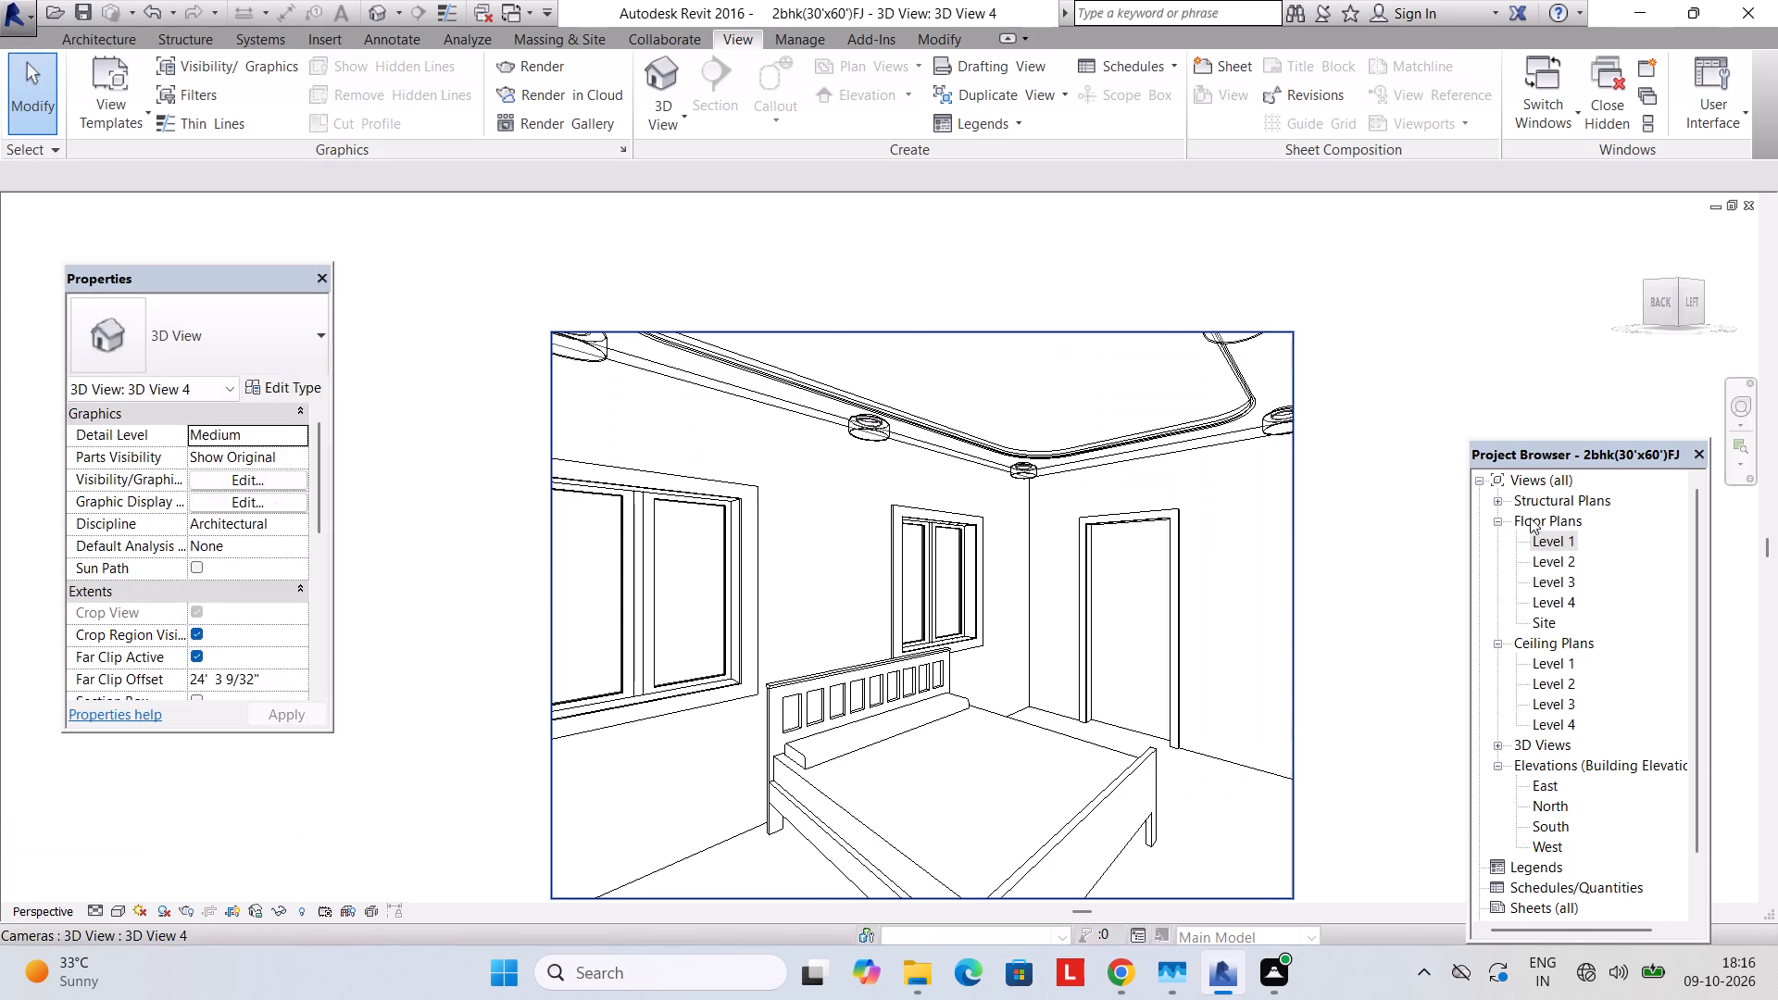
Delete the in-place ceiling light sweep from the bedroom's design ceiling in the default 3D view.
left_click(671, 104)
left_click(696, 169)
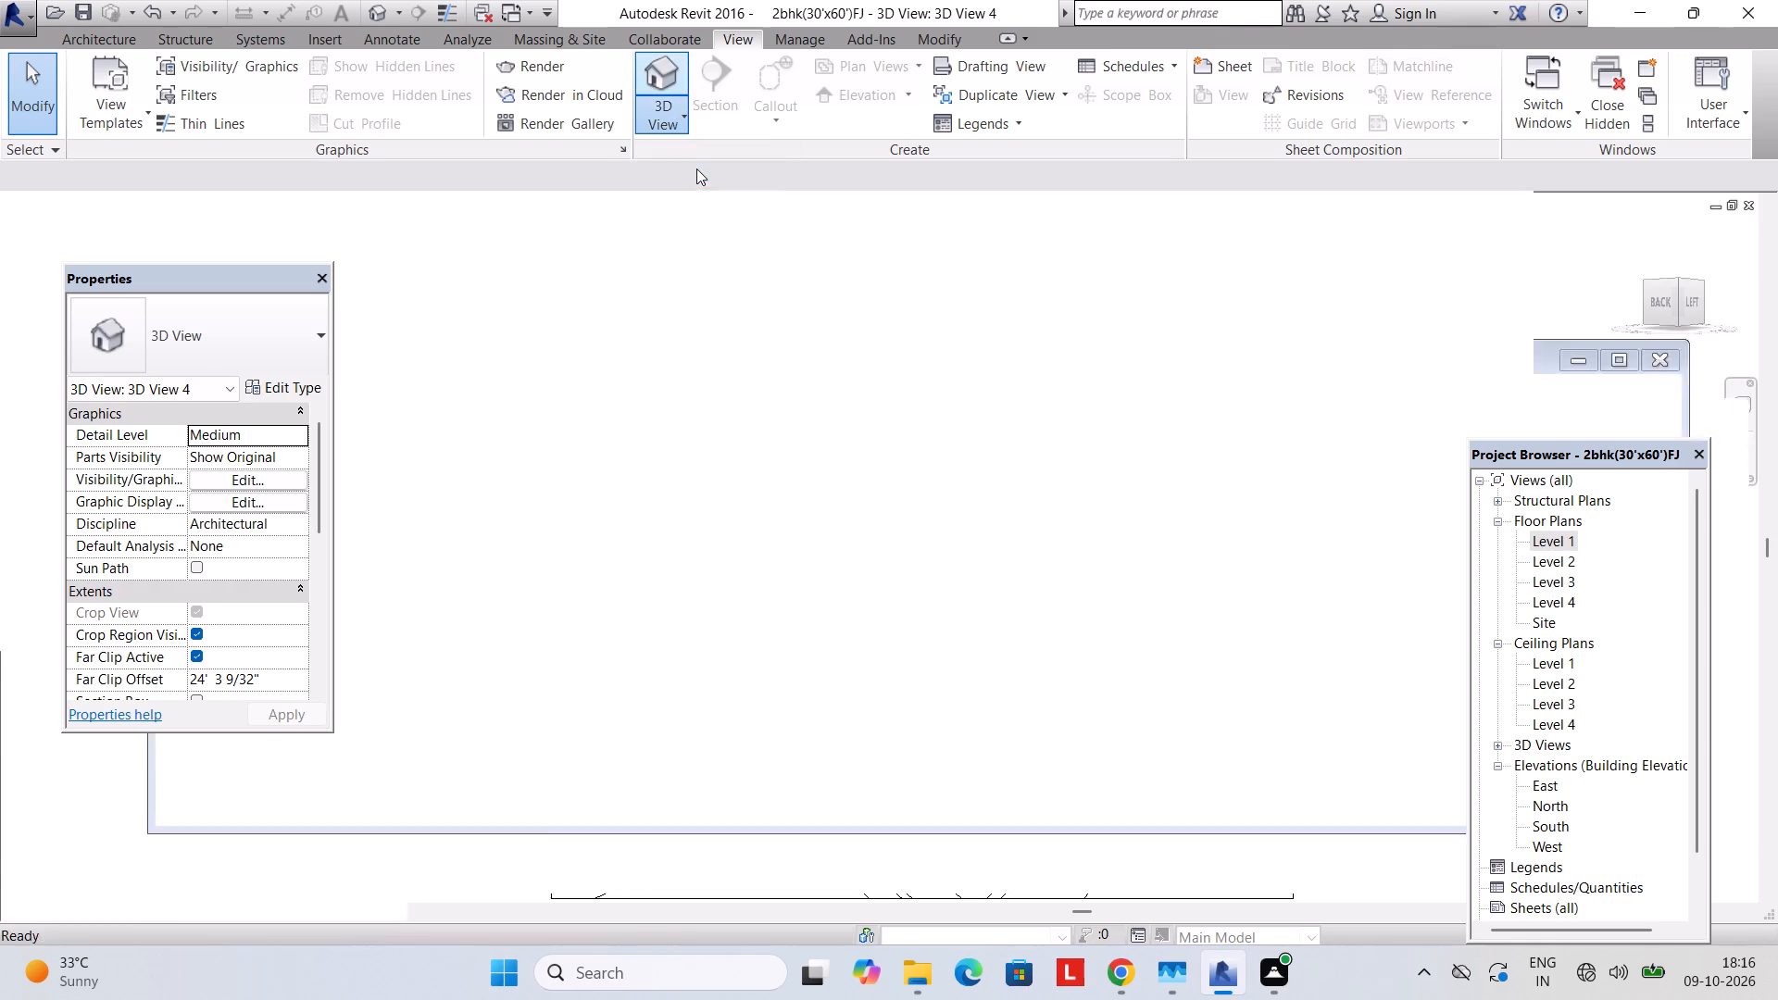
middle_click_drag(964, 577, 947, 434)
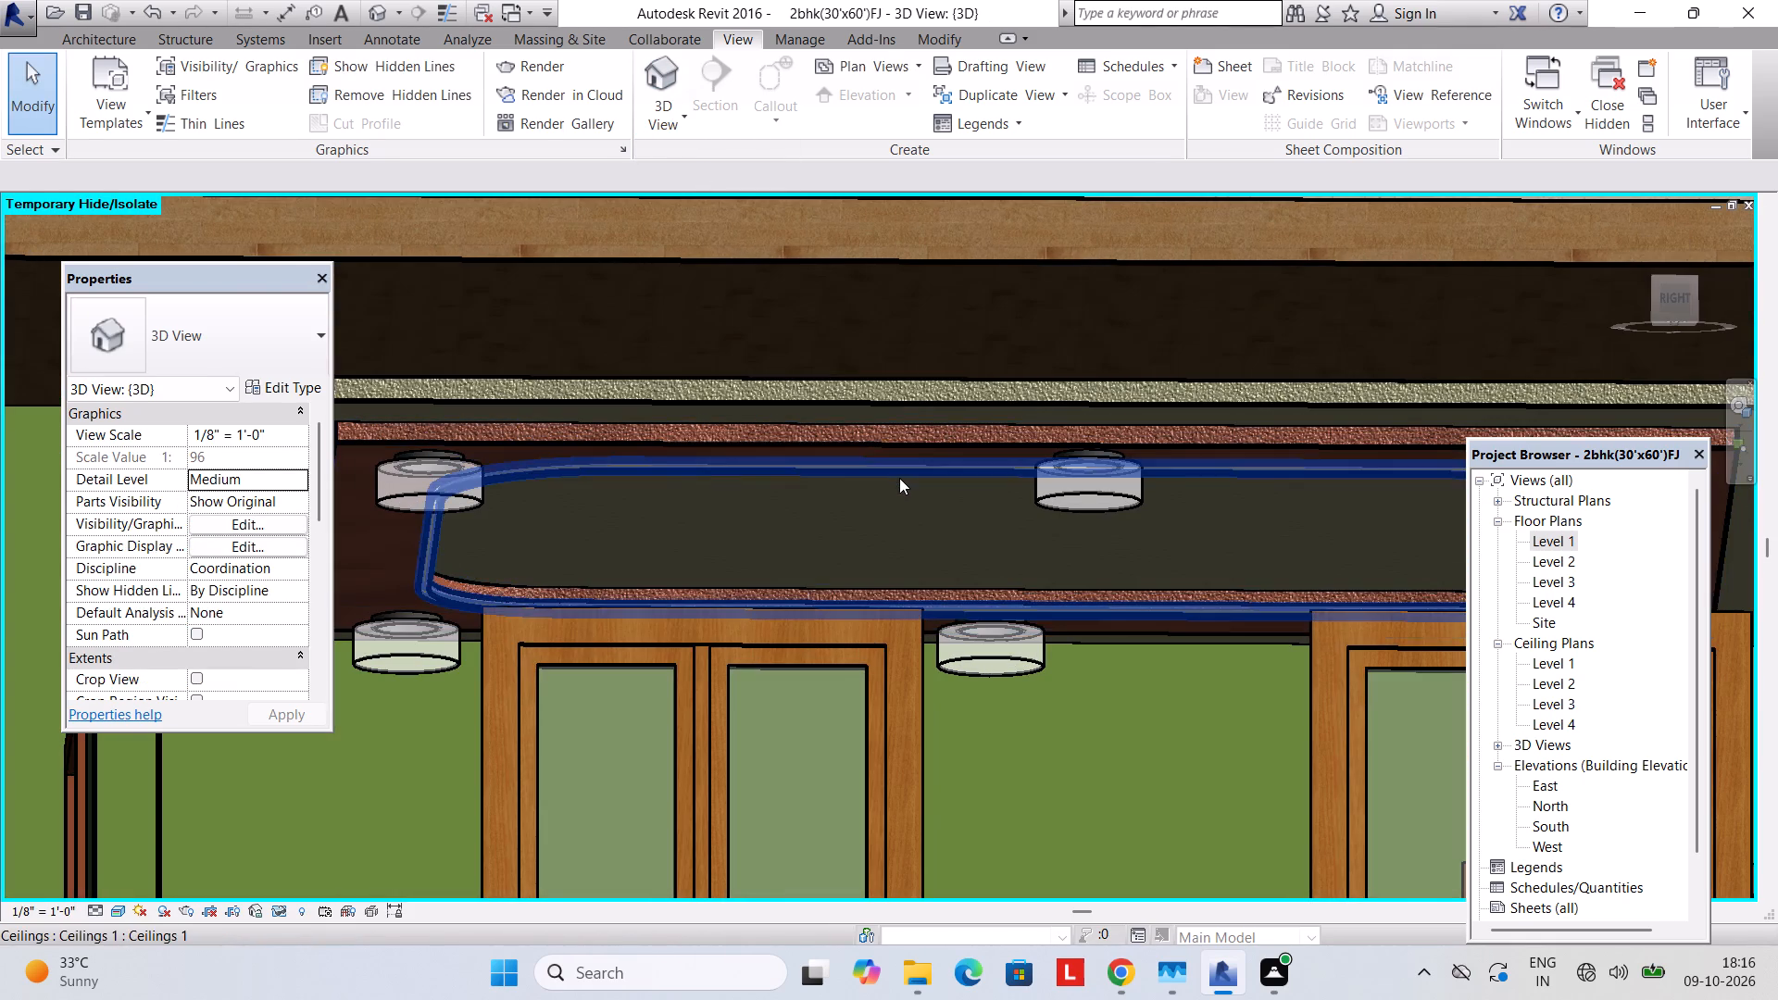
left_click(899, 478)
key("Delete")
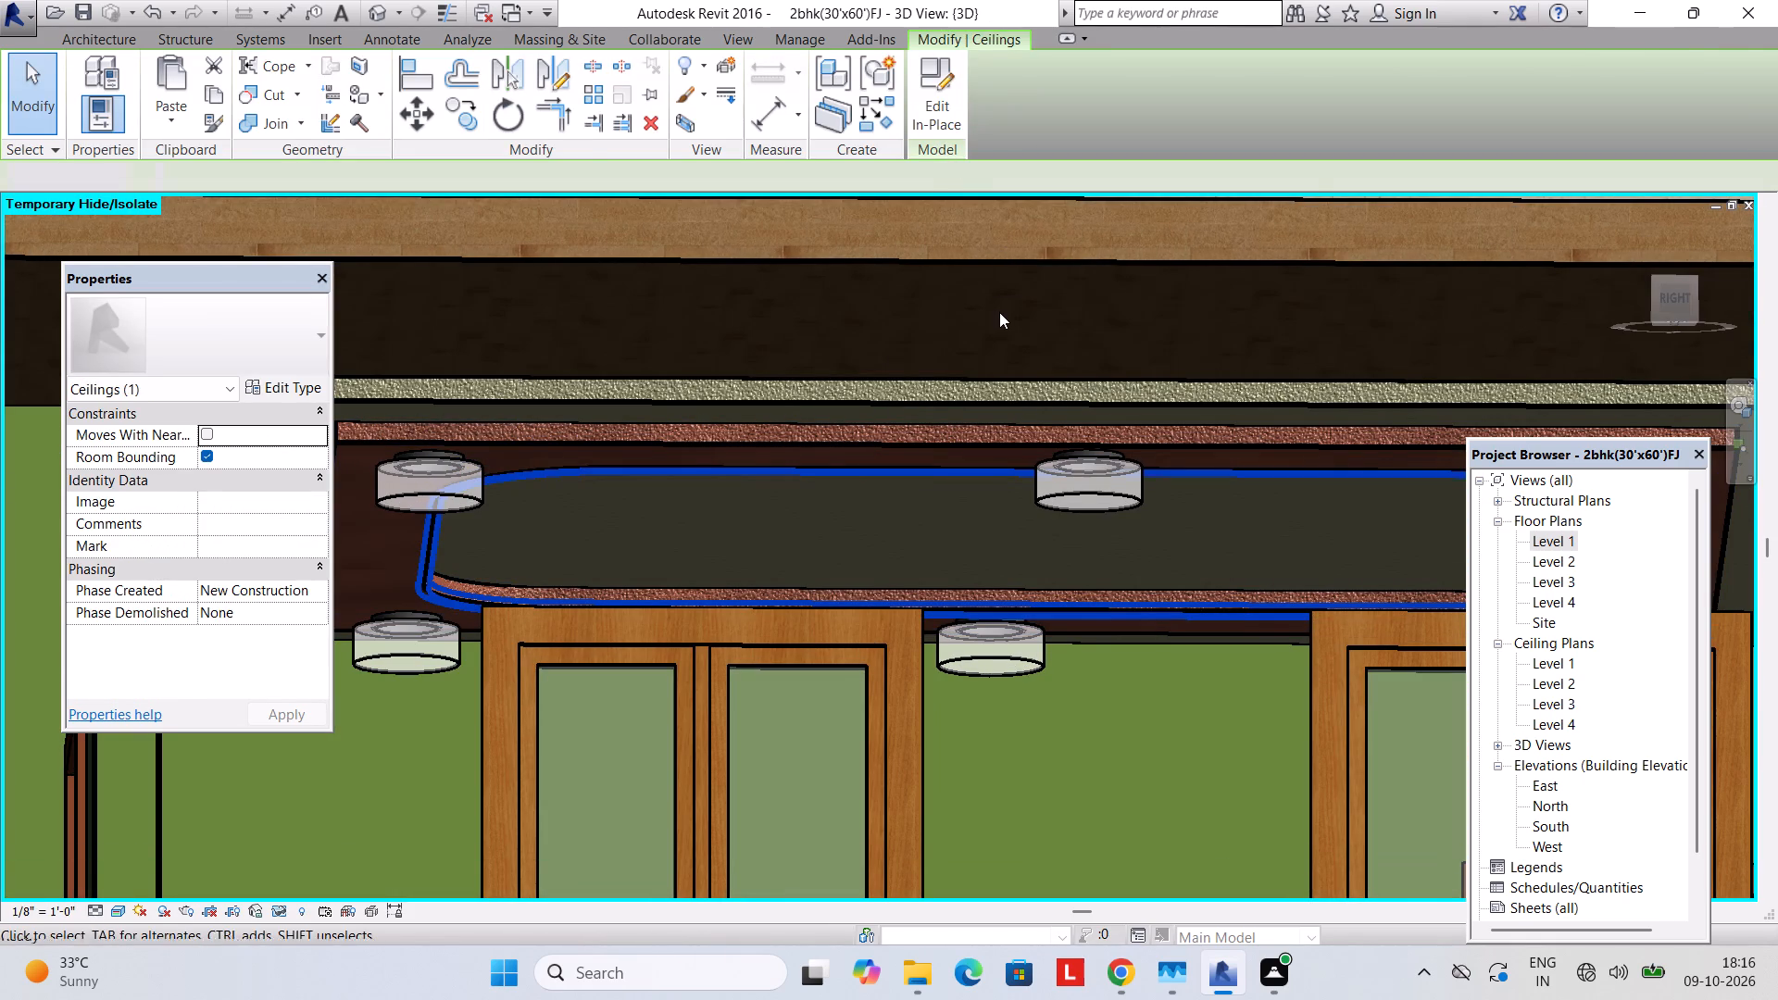
middle_click_drag(819, 413, 807, 520, "shift")
middle_click_drag(807, 520, 792, 495)
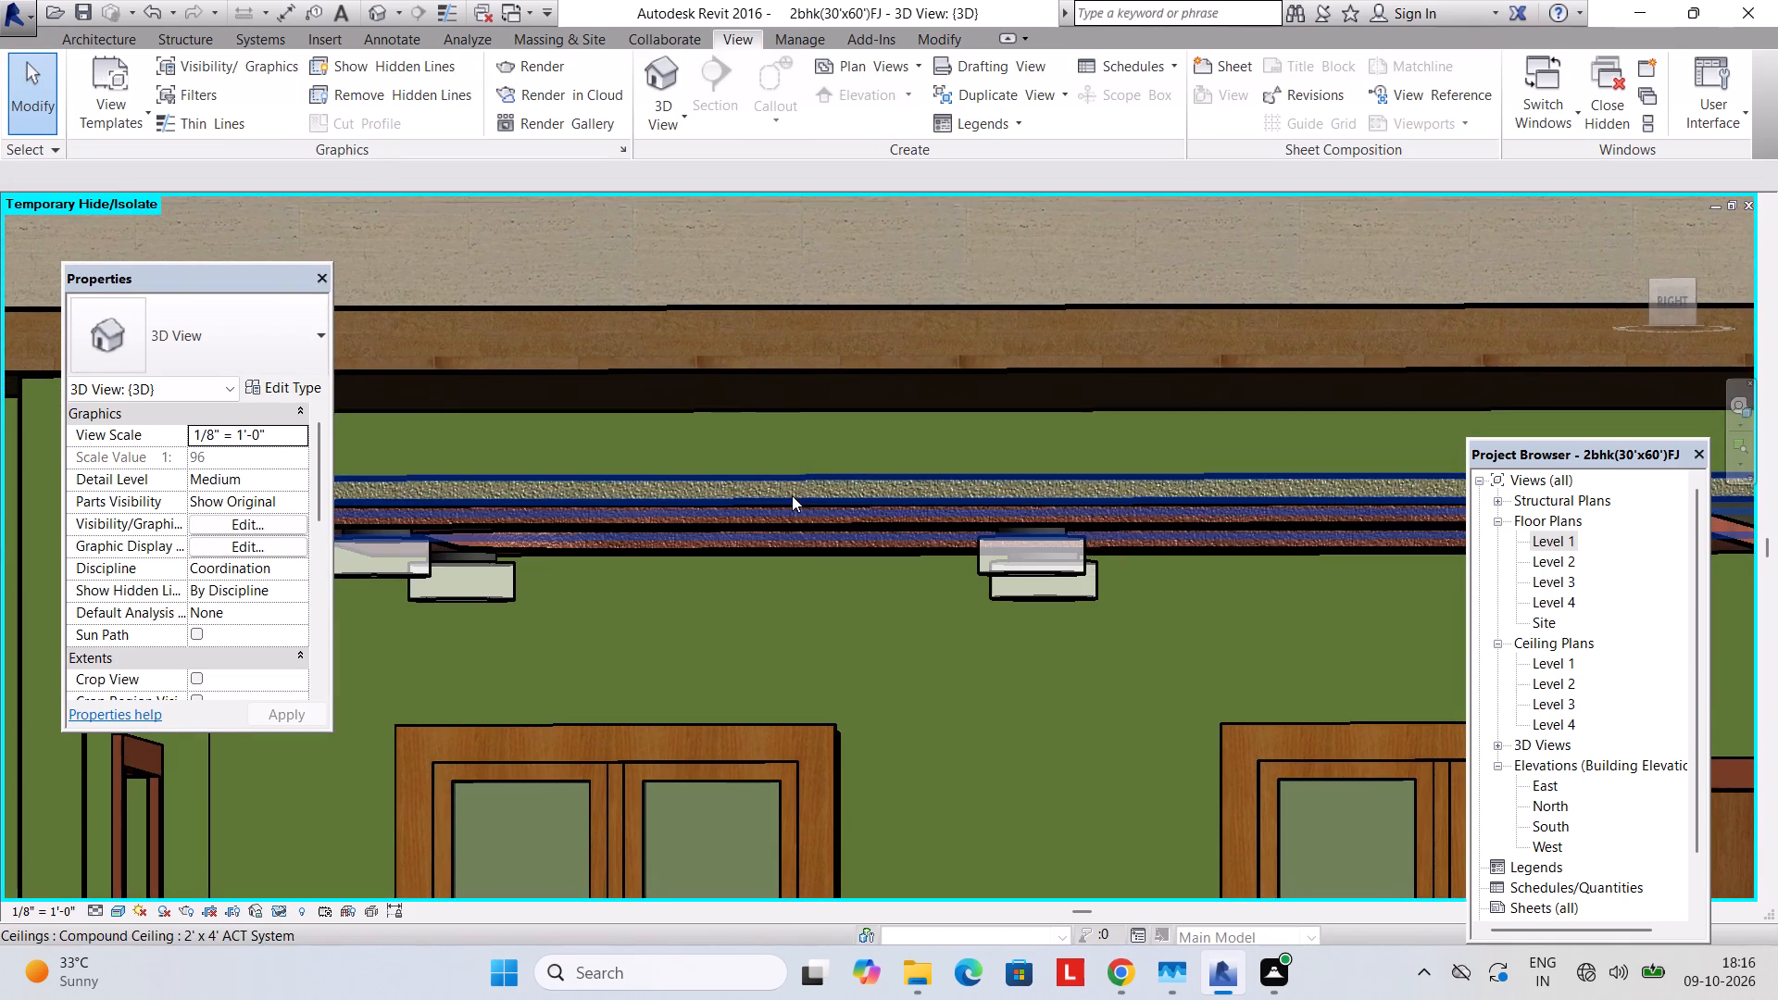
middle_click_drag(795, 489, 823, 565, "shift")
In the bedroom camera view, 3D View 4, lower the crop region's top edge to just above the ceiling light between the two windows.
double_click(1543, 544)
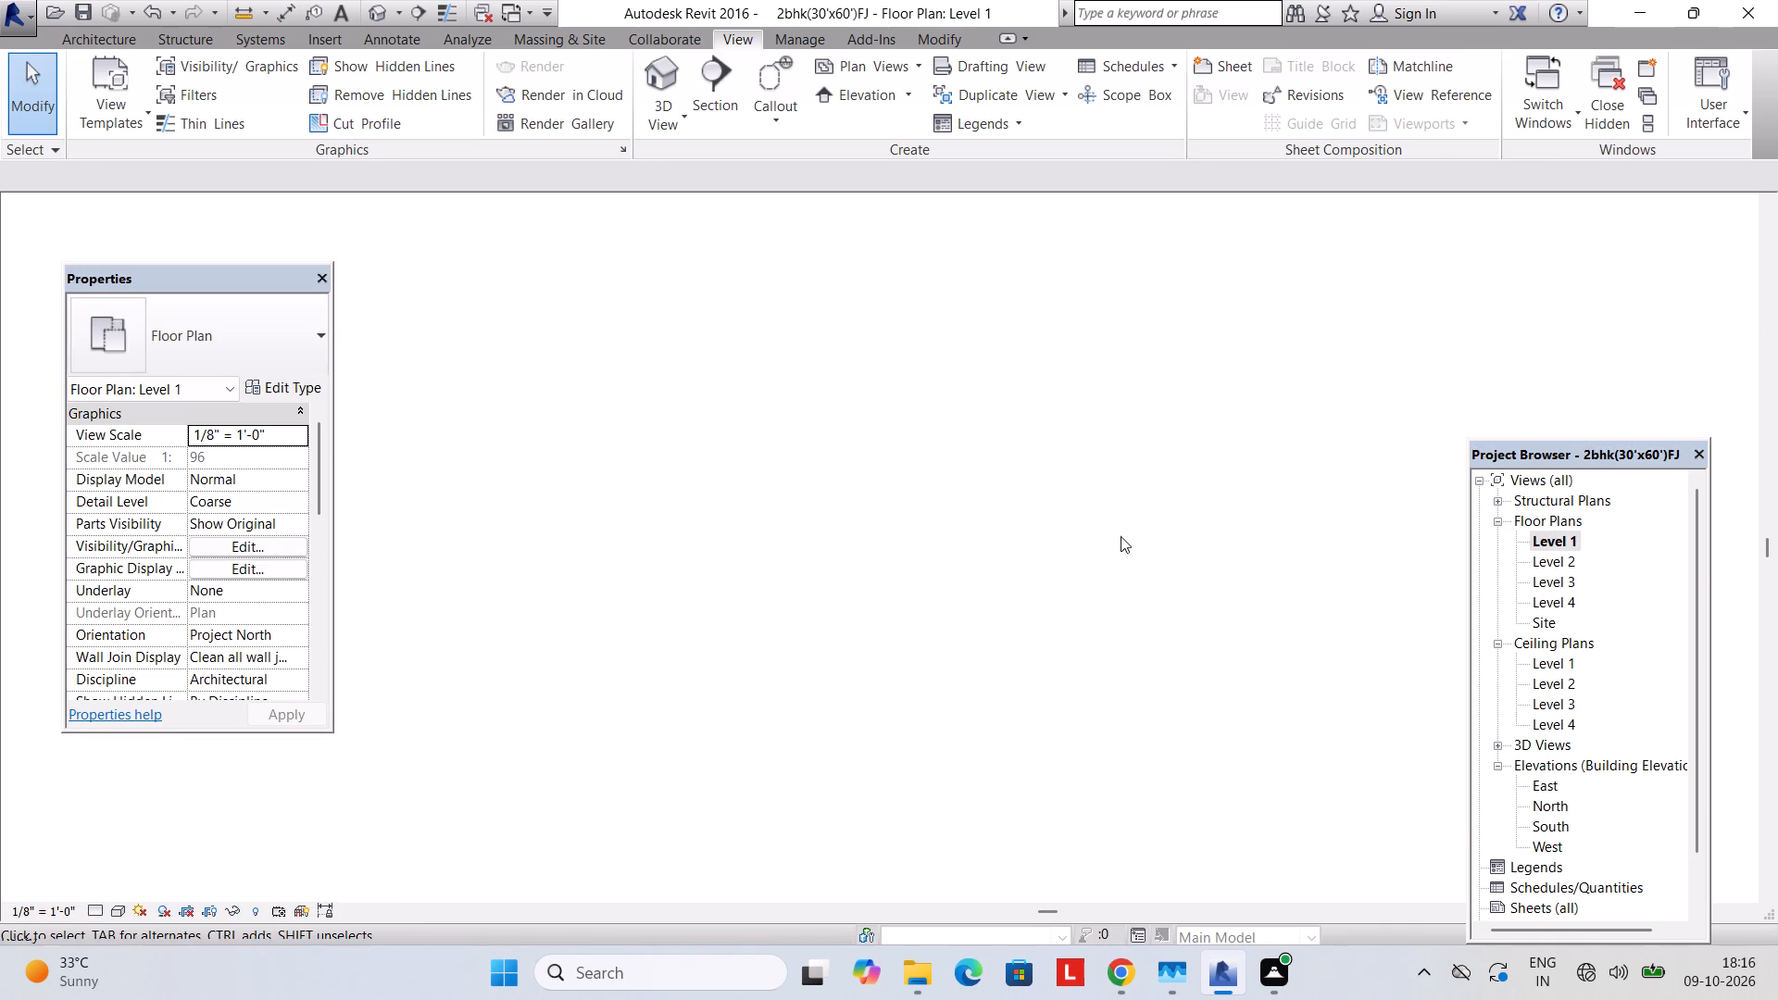
middle_click_drag(1121, 536, 1078, 492)
scroll(1605, 743, "down", 4)
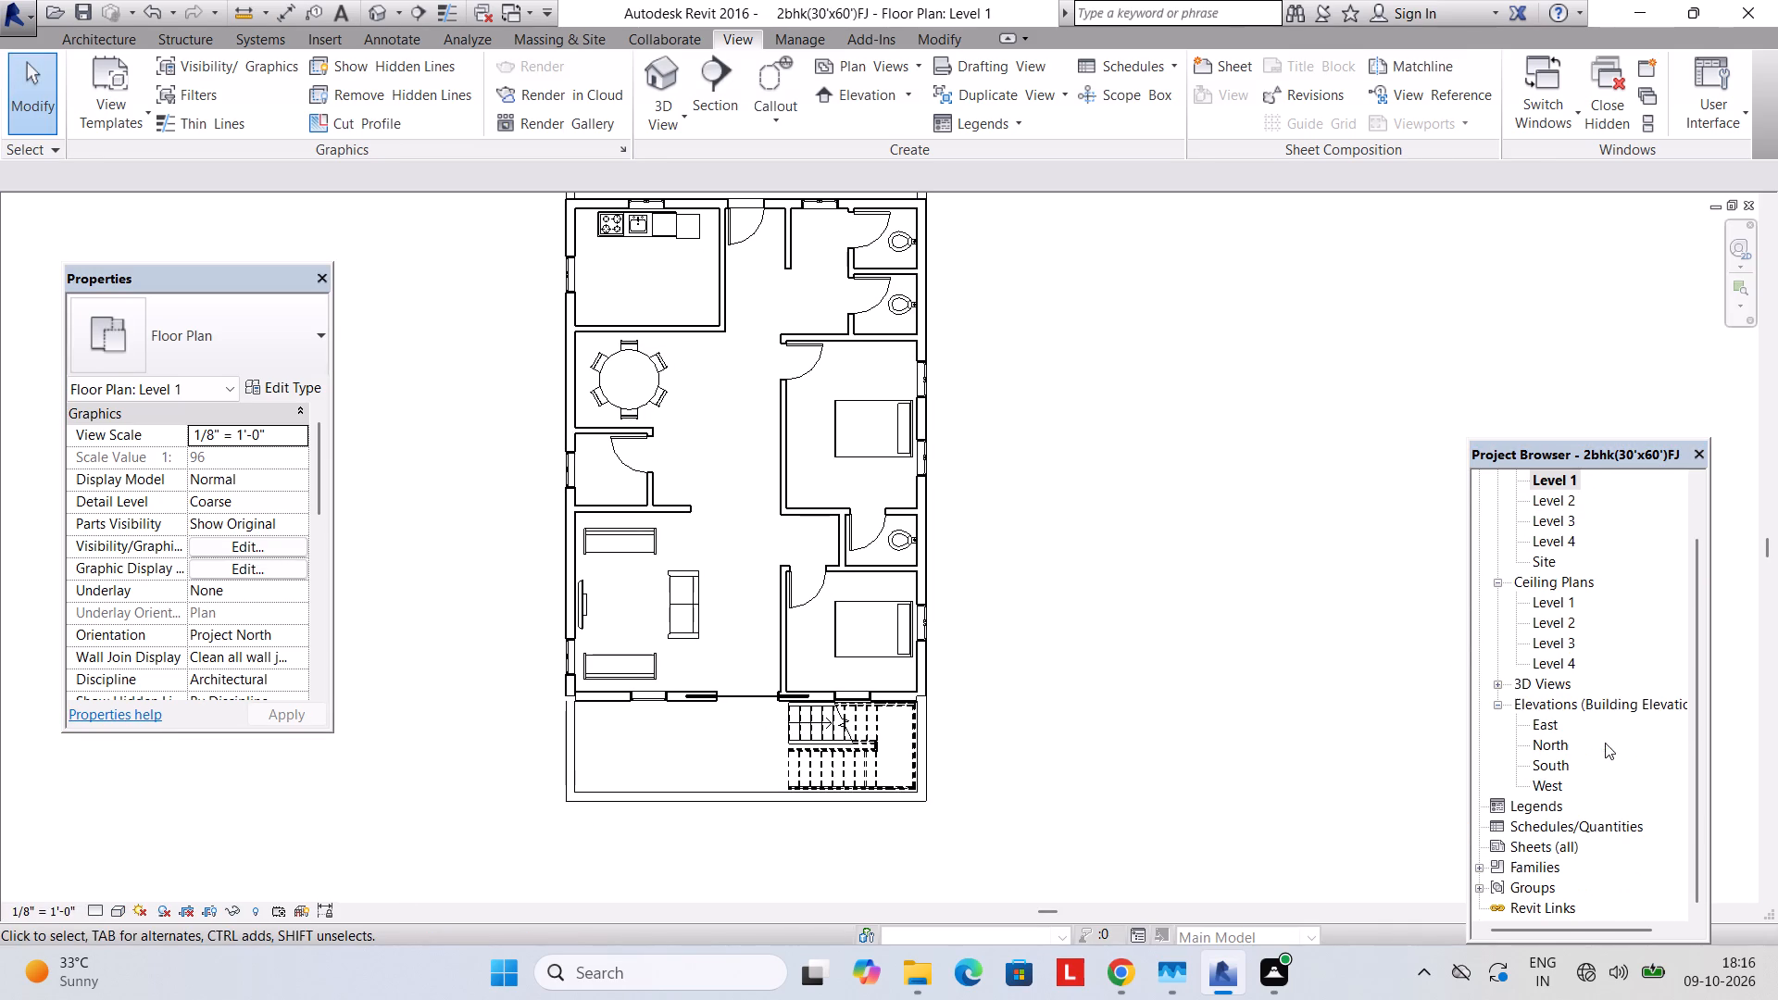
double_click(1538, 679)
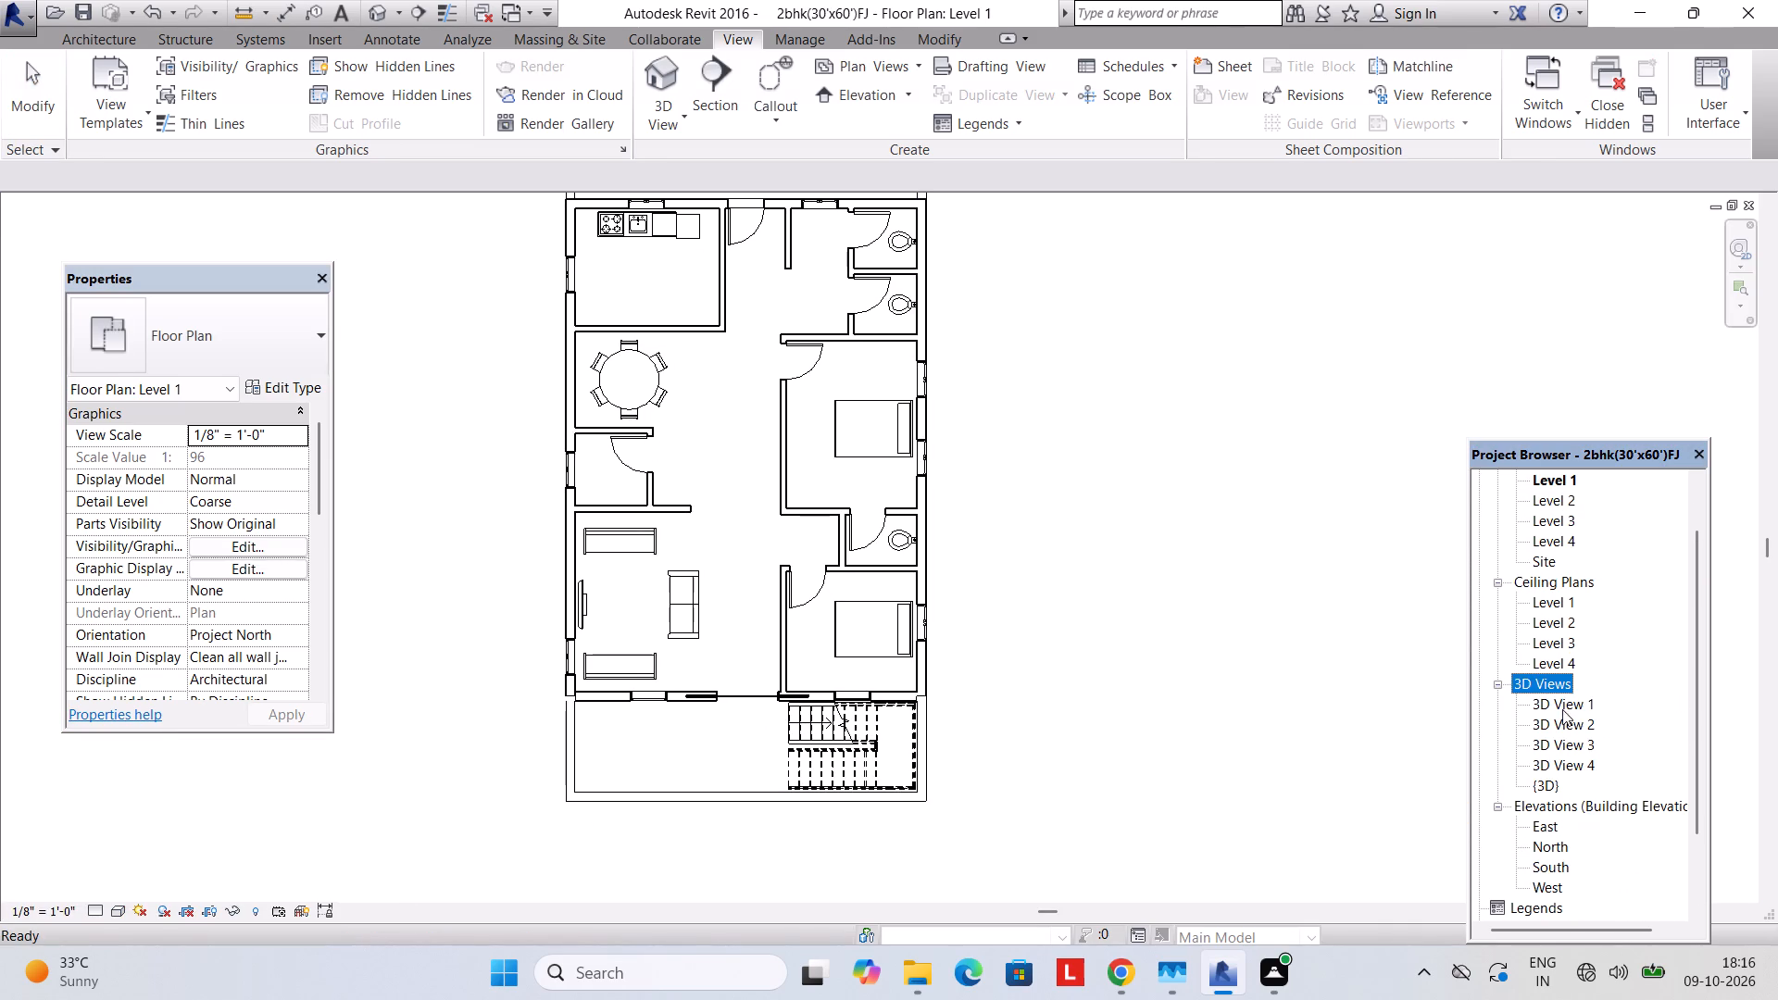
double_click(1572, 763)
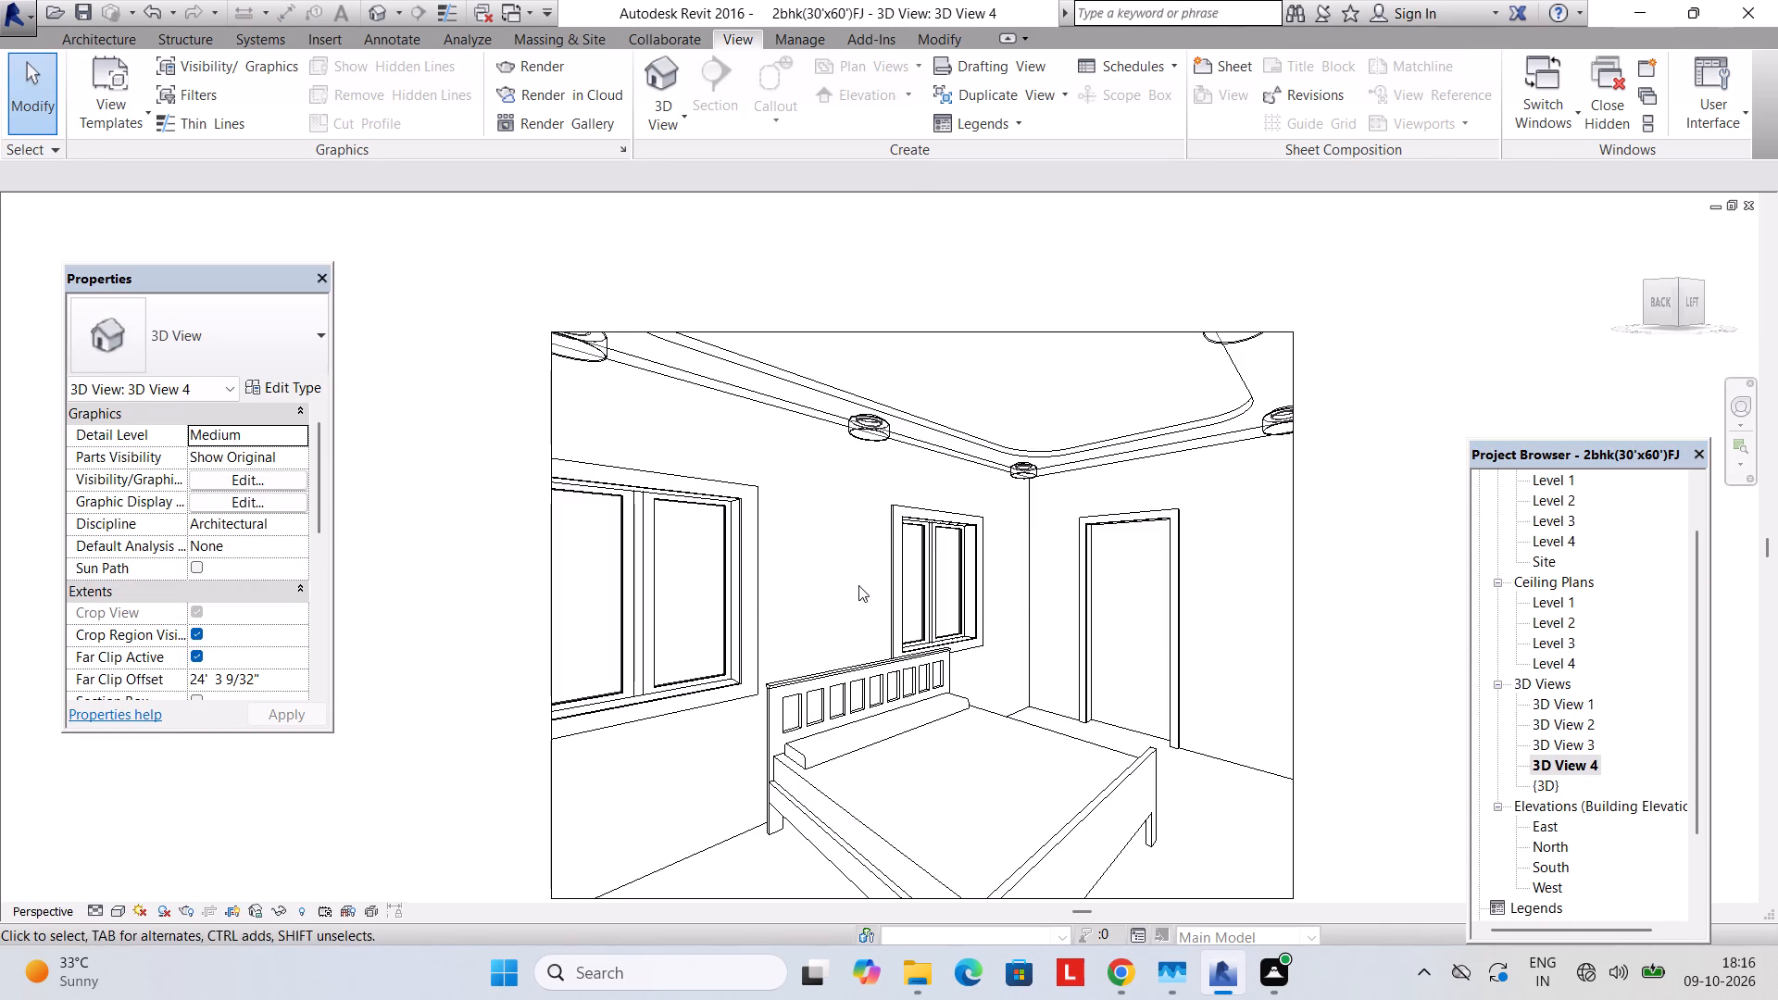
scroll(895, 589, "down", 1)
middle_click_drag(895, 589, 885, 511)
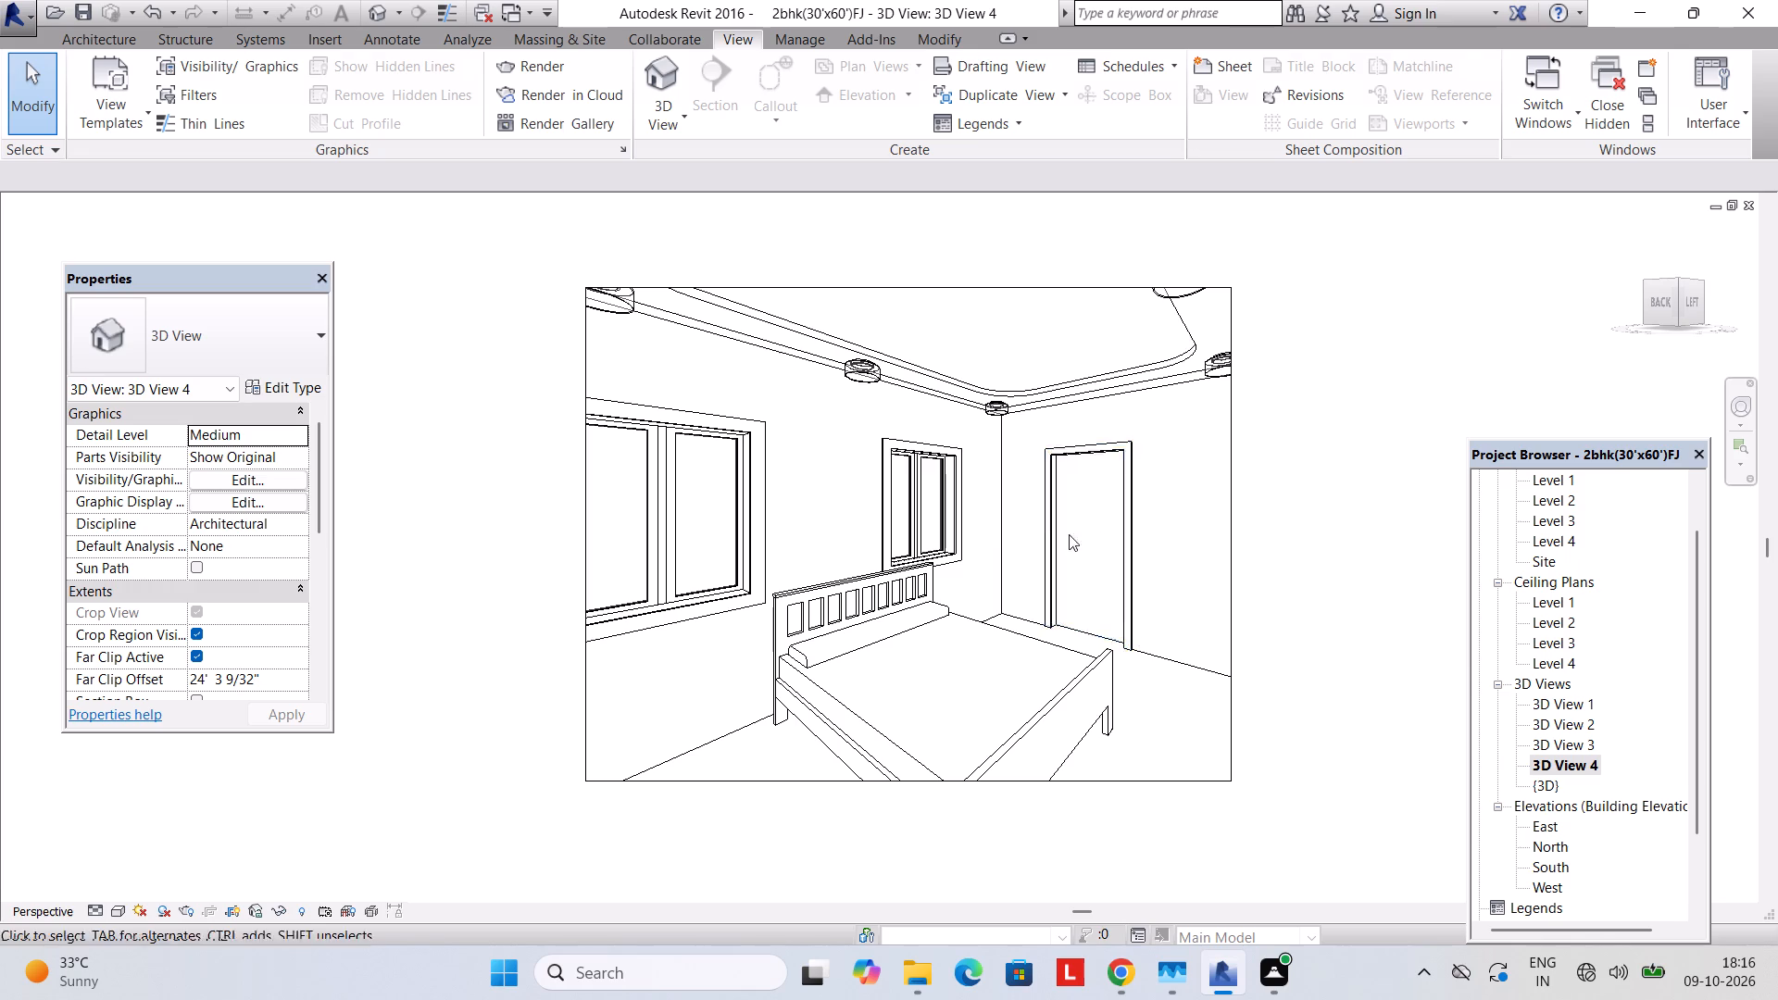
left_click(963, 288)
left_click_drag(910, 282, 916, 340)
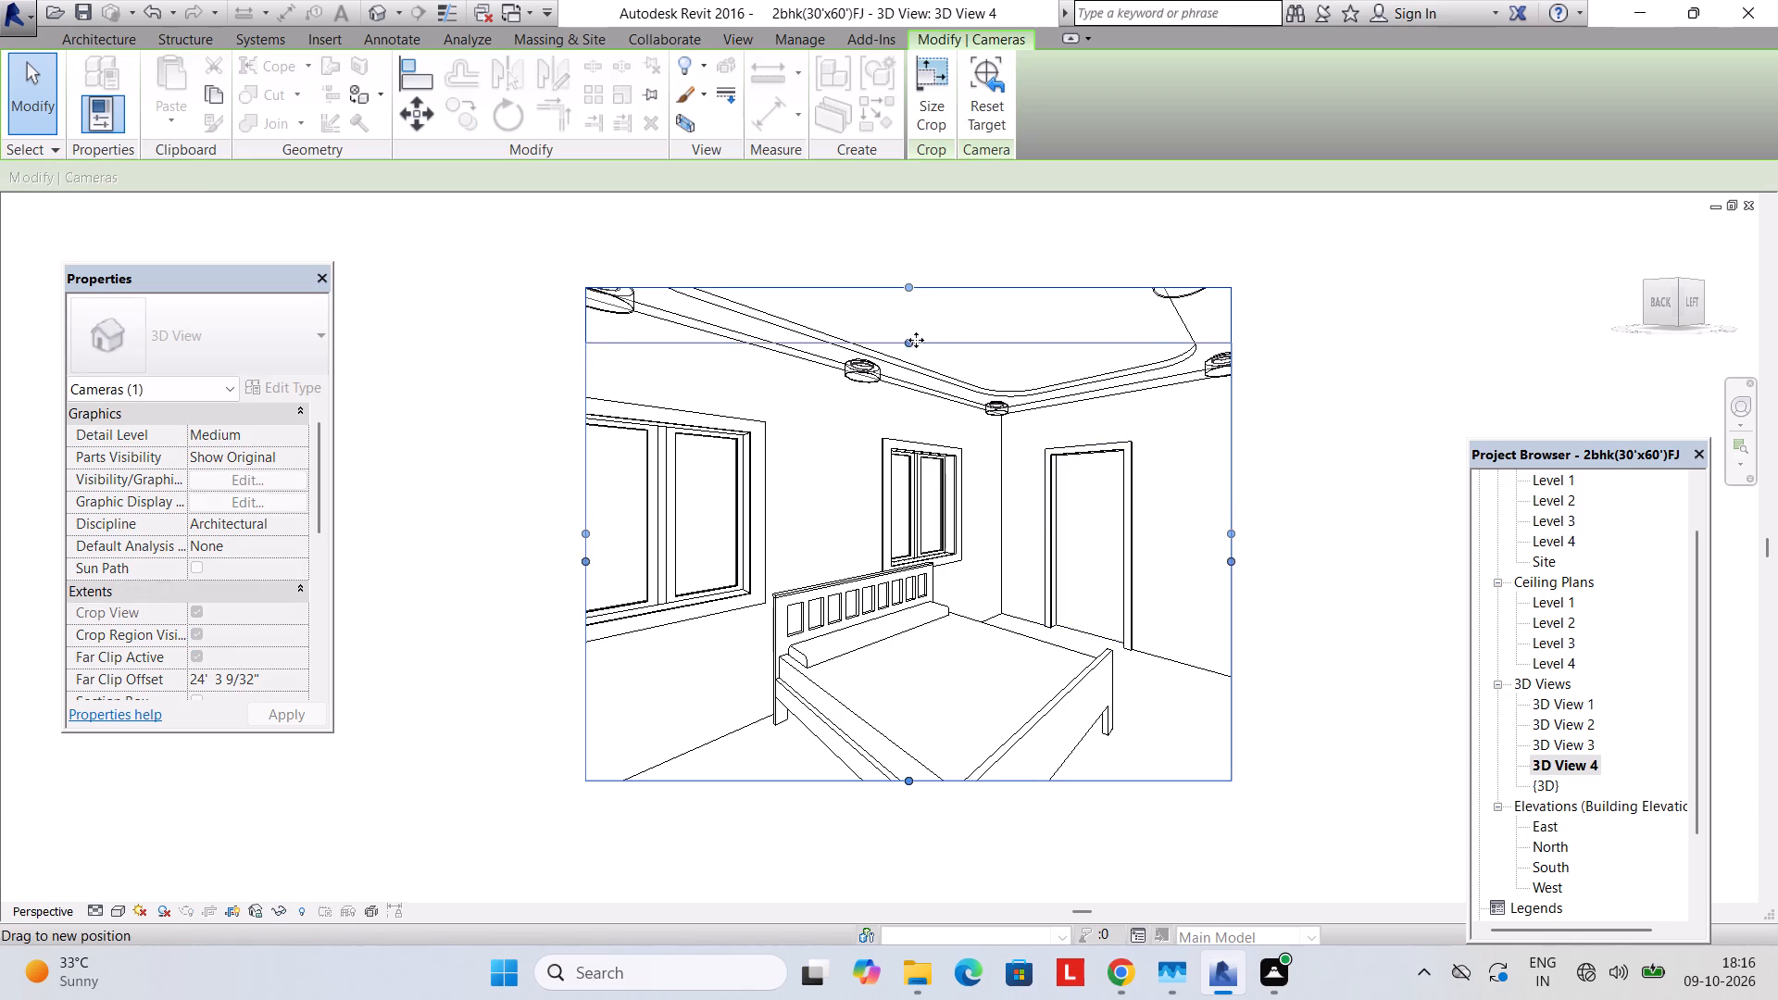
left_click_drag(916, 340, 920, 284)
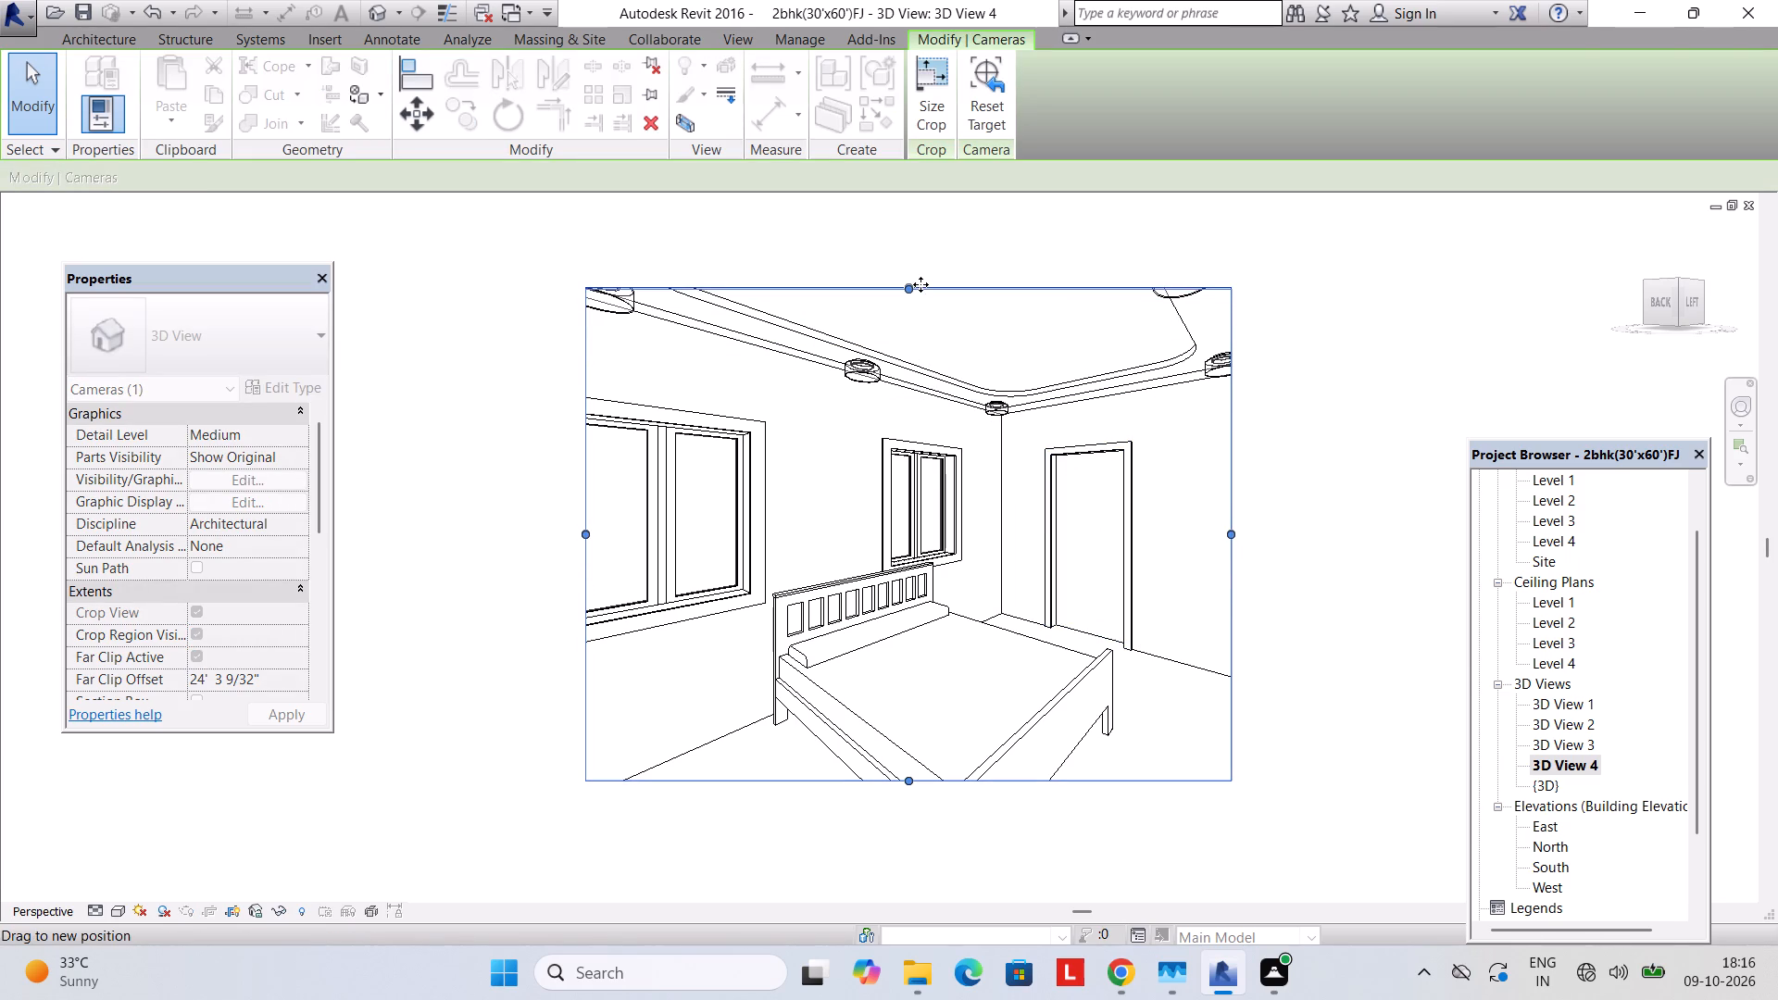
left_click_drag(920, 284, 944, 379)
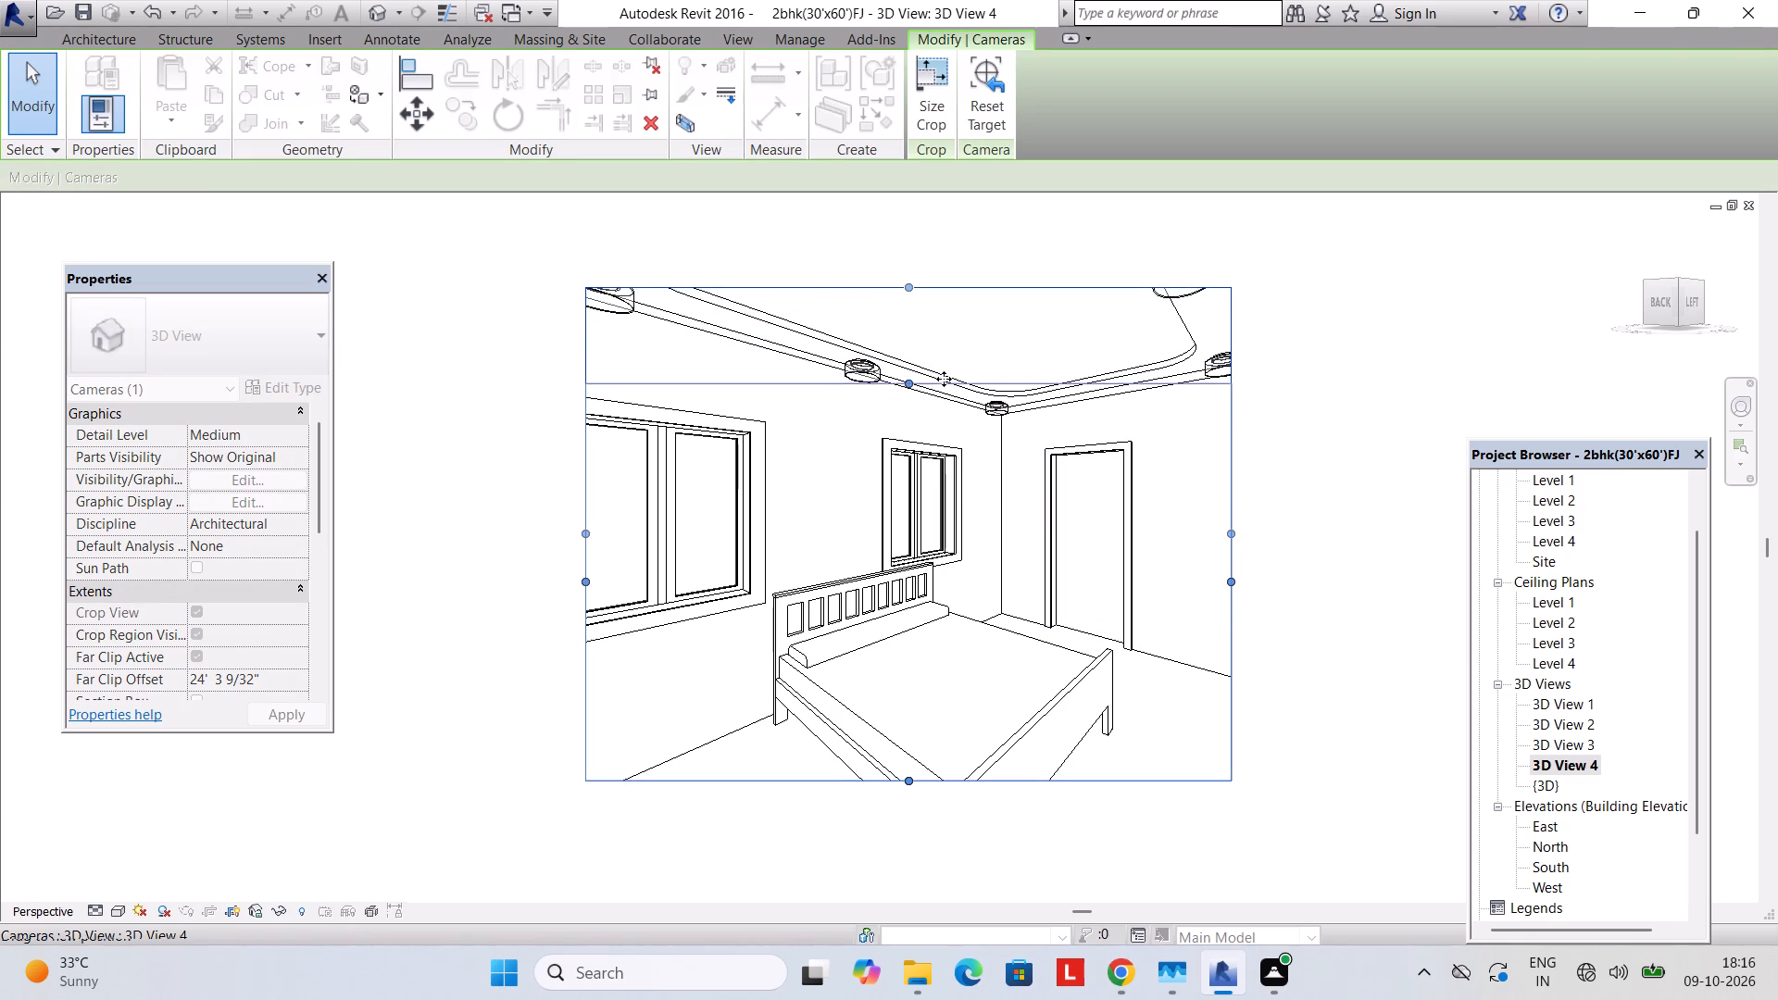
left_click(945, 377)
left_click_drag(908, 374, 891, 317)
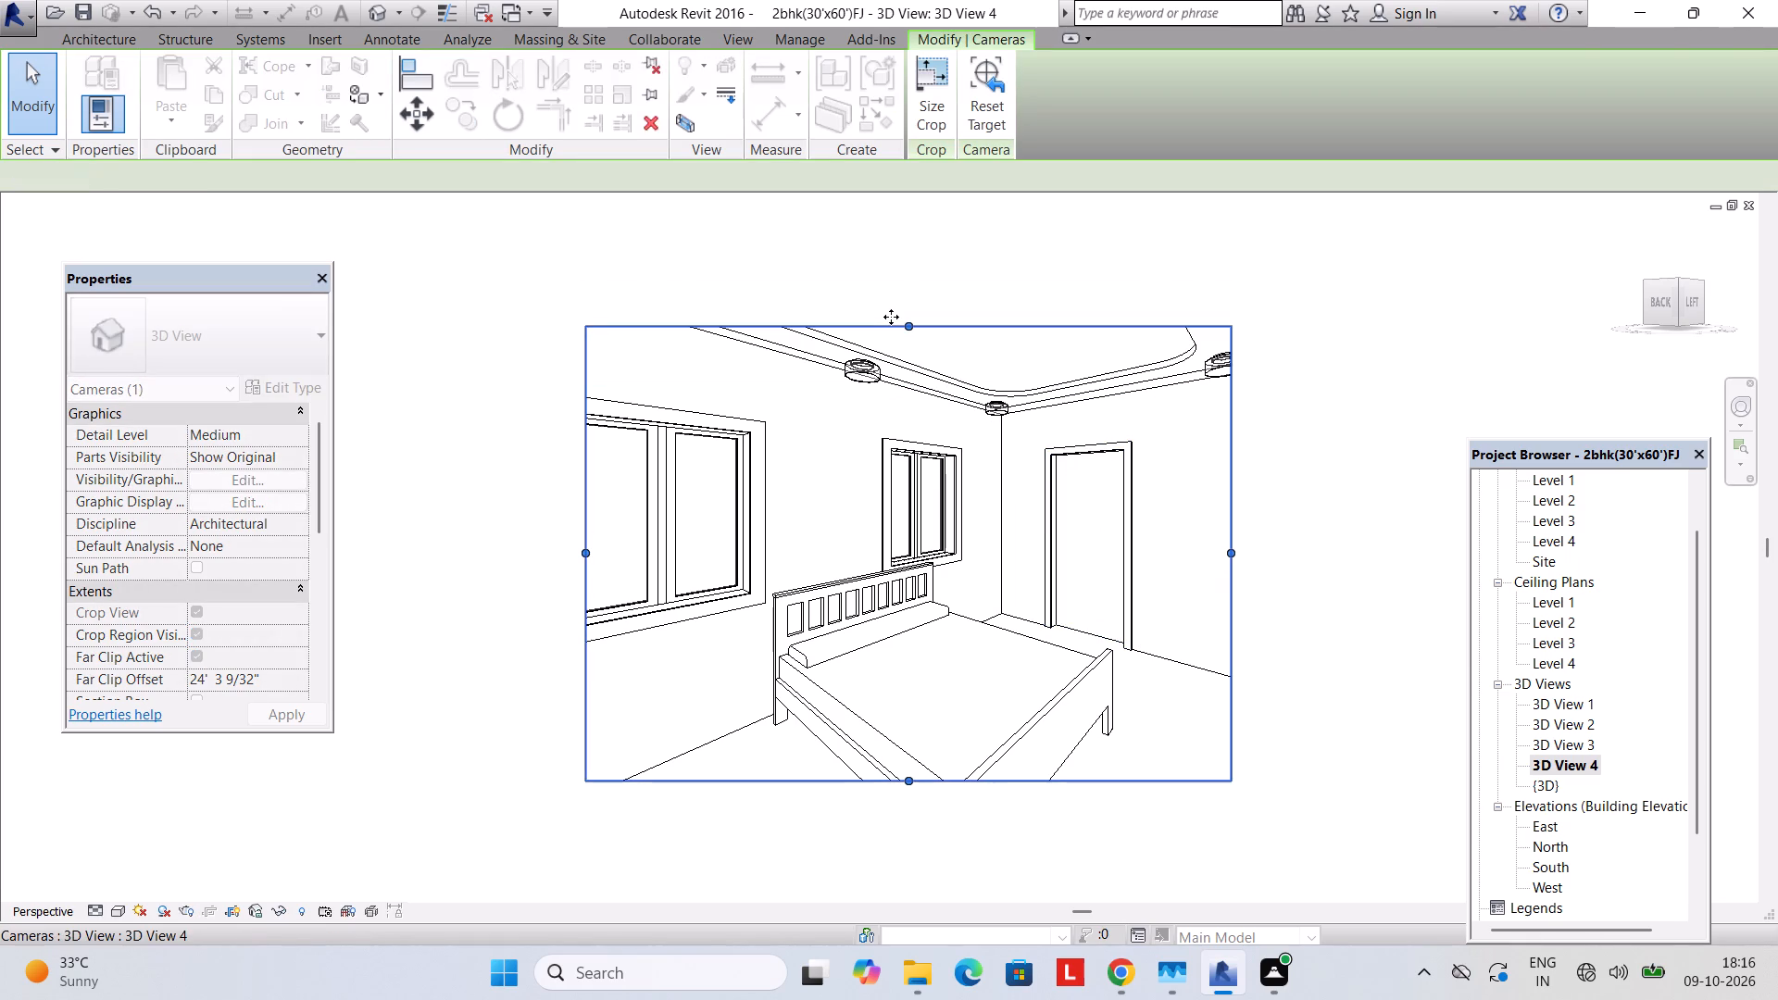
Render the bedroom view at Low quality and 75 DPI with the Interior: Artificial only scheme, and close the rendering settings.
type("rr")
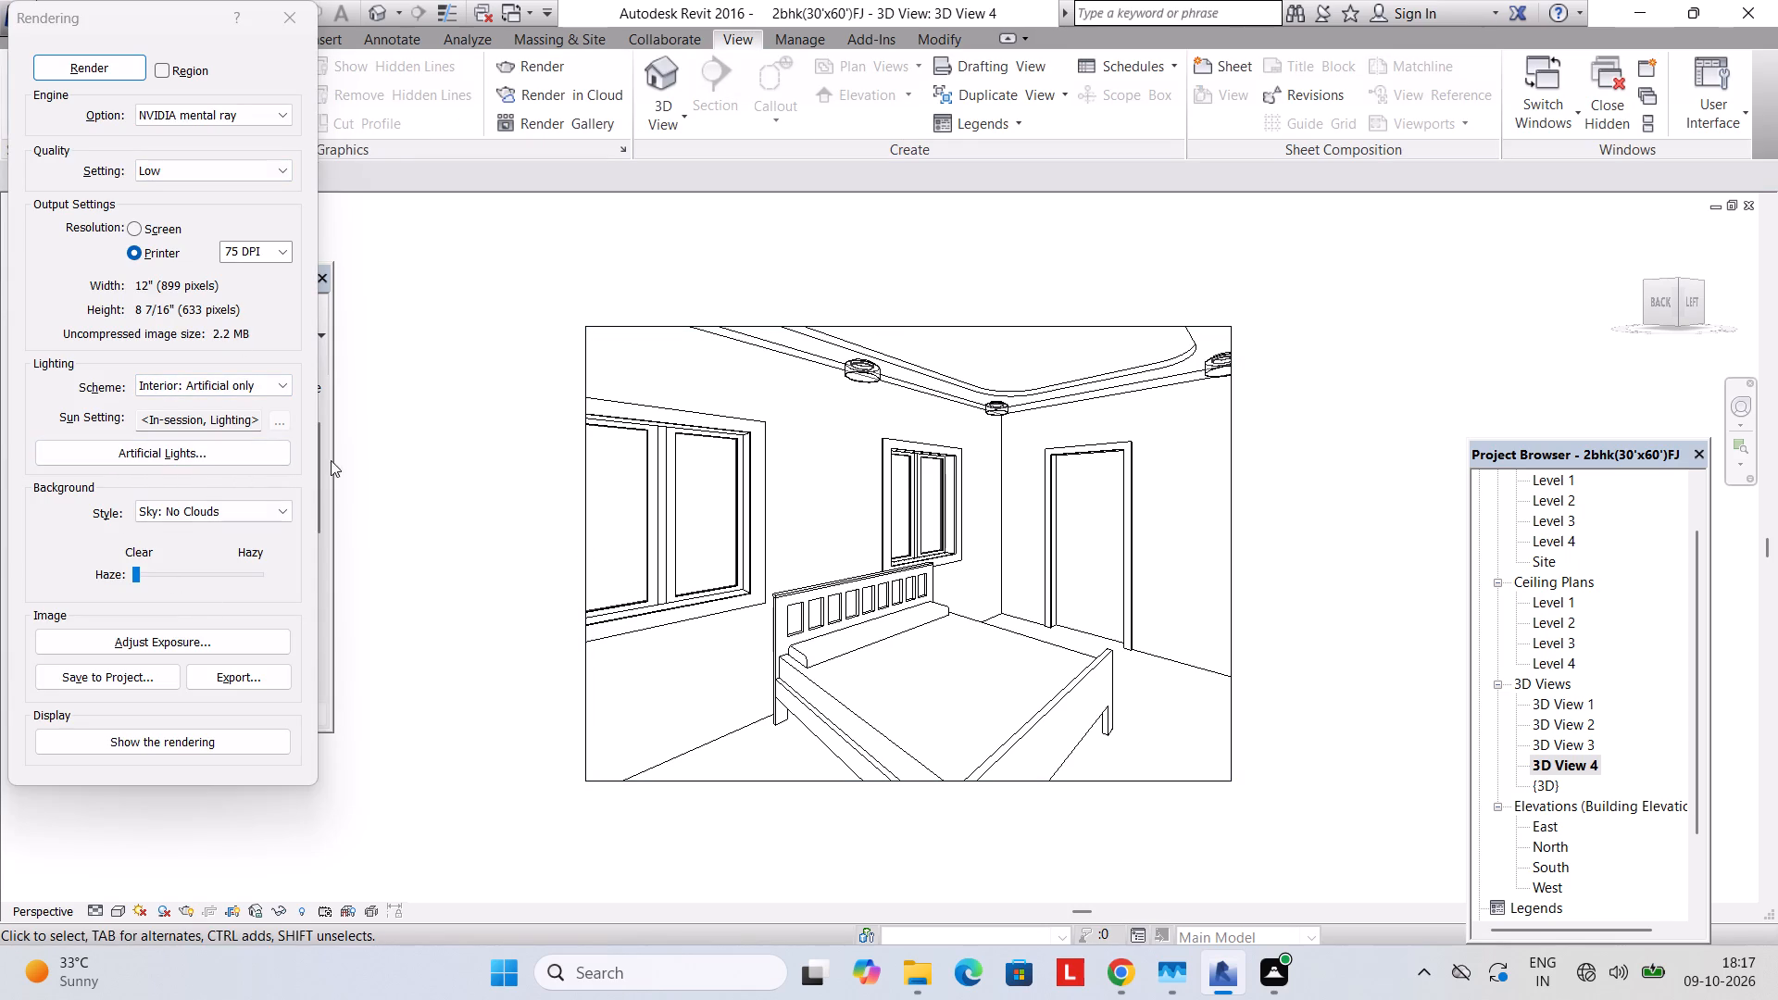
left_click(102, 75)
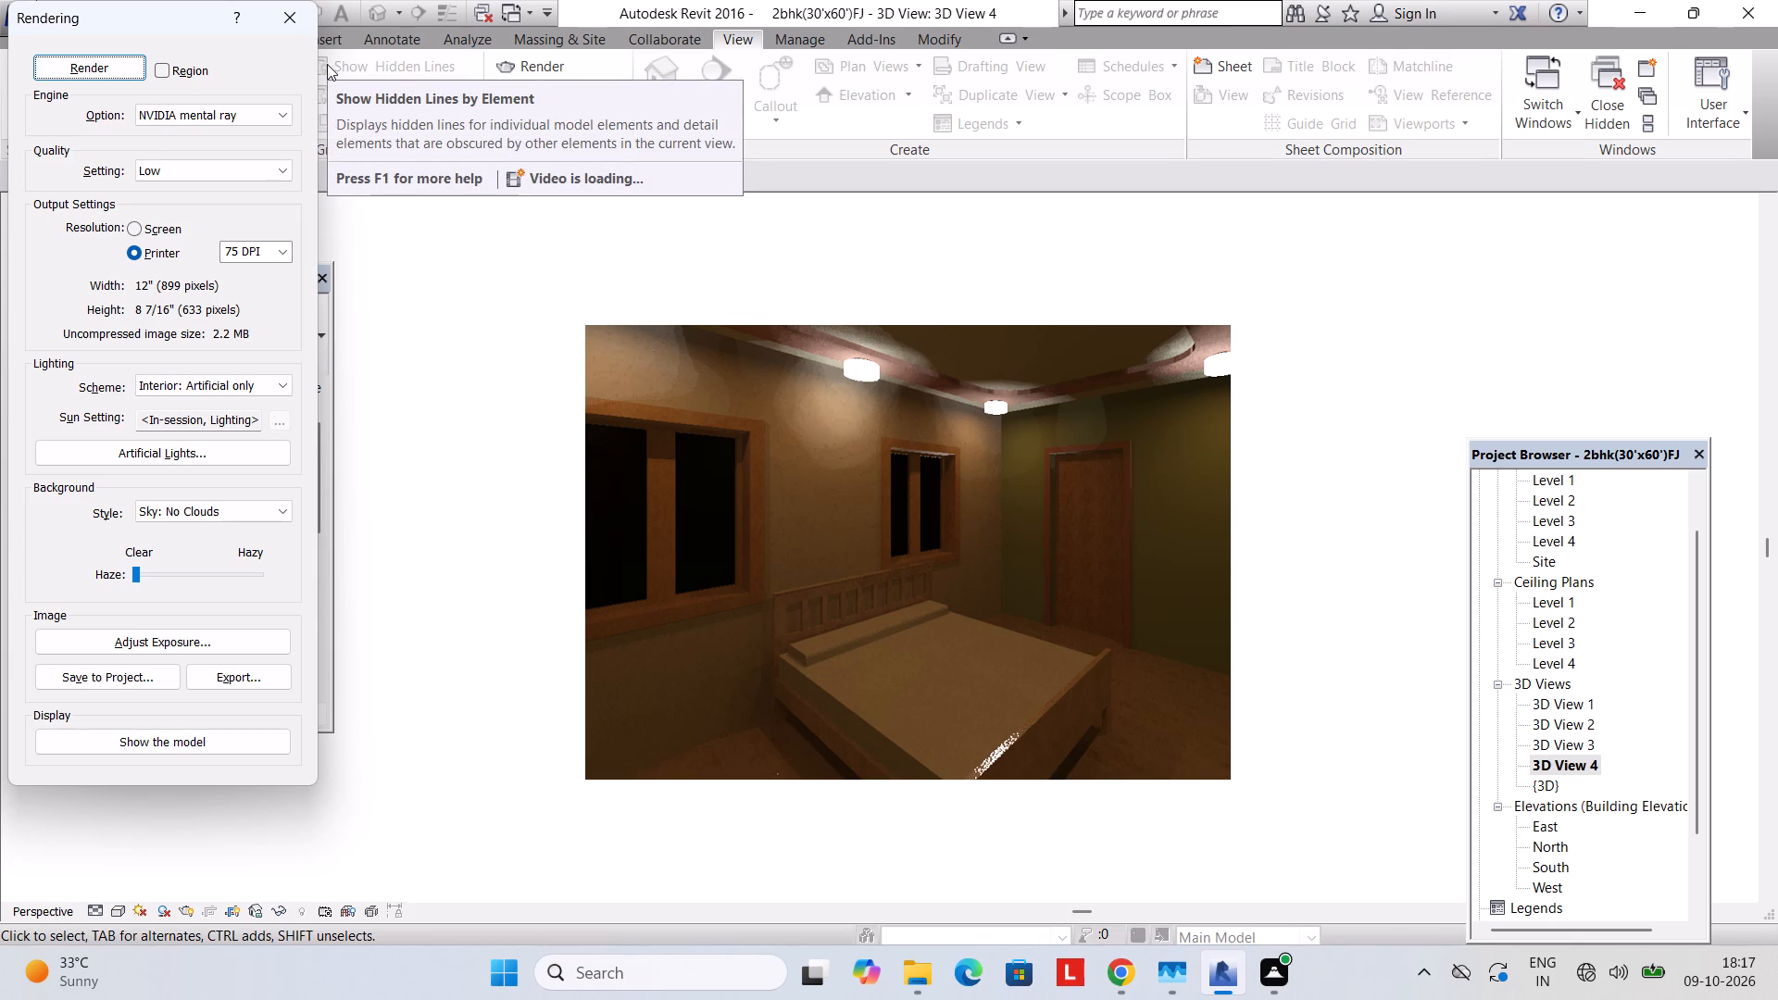
left_click(288, 21)
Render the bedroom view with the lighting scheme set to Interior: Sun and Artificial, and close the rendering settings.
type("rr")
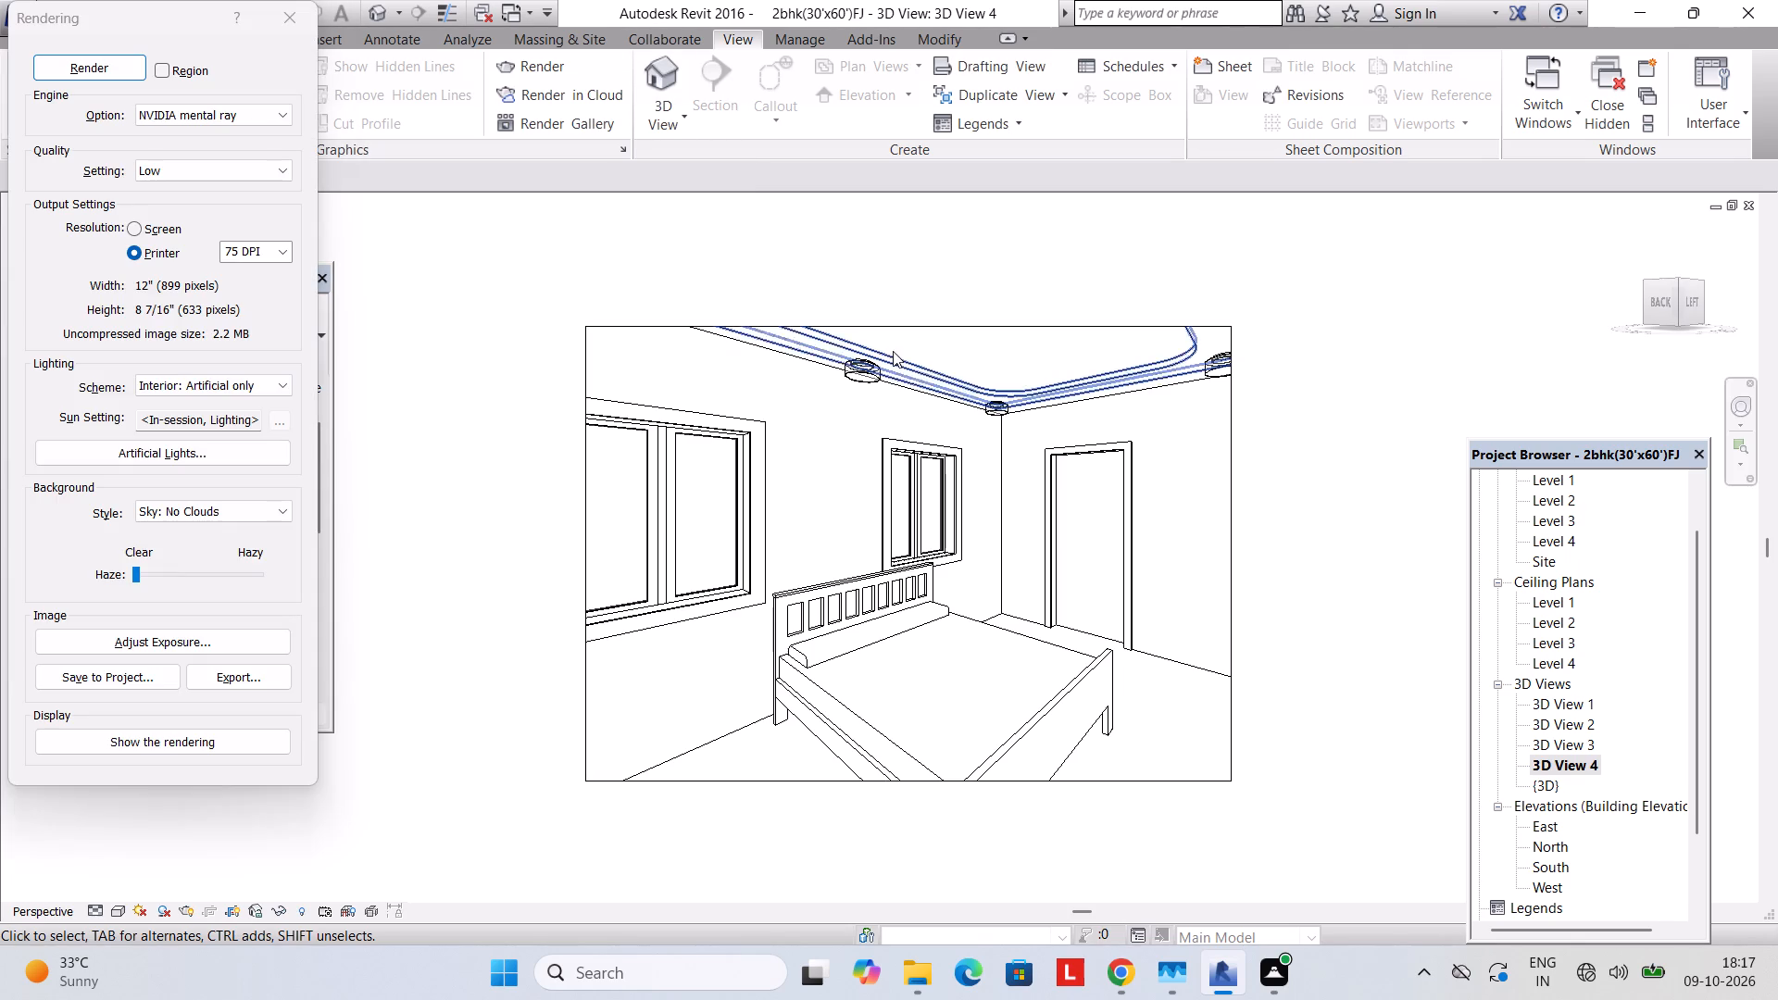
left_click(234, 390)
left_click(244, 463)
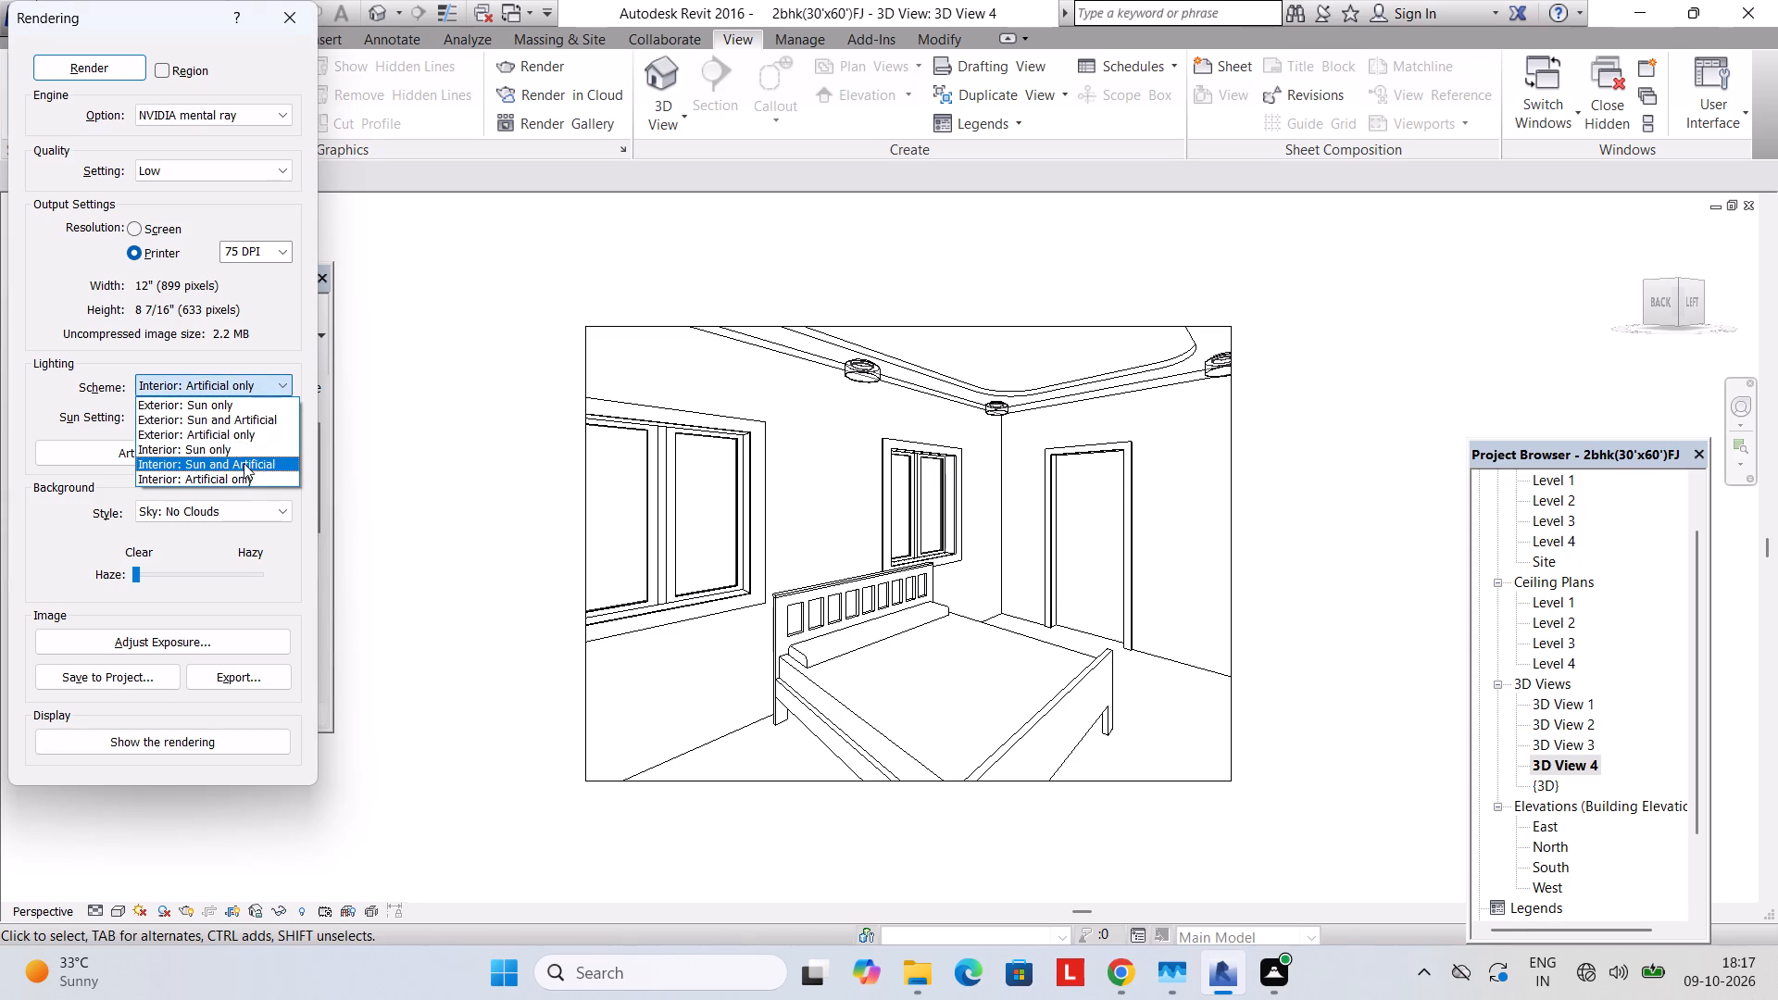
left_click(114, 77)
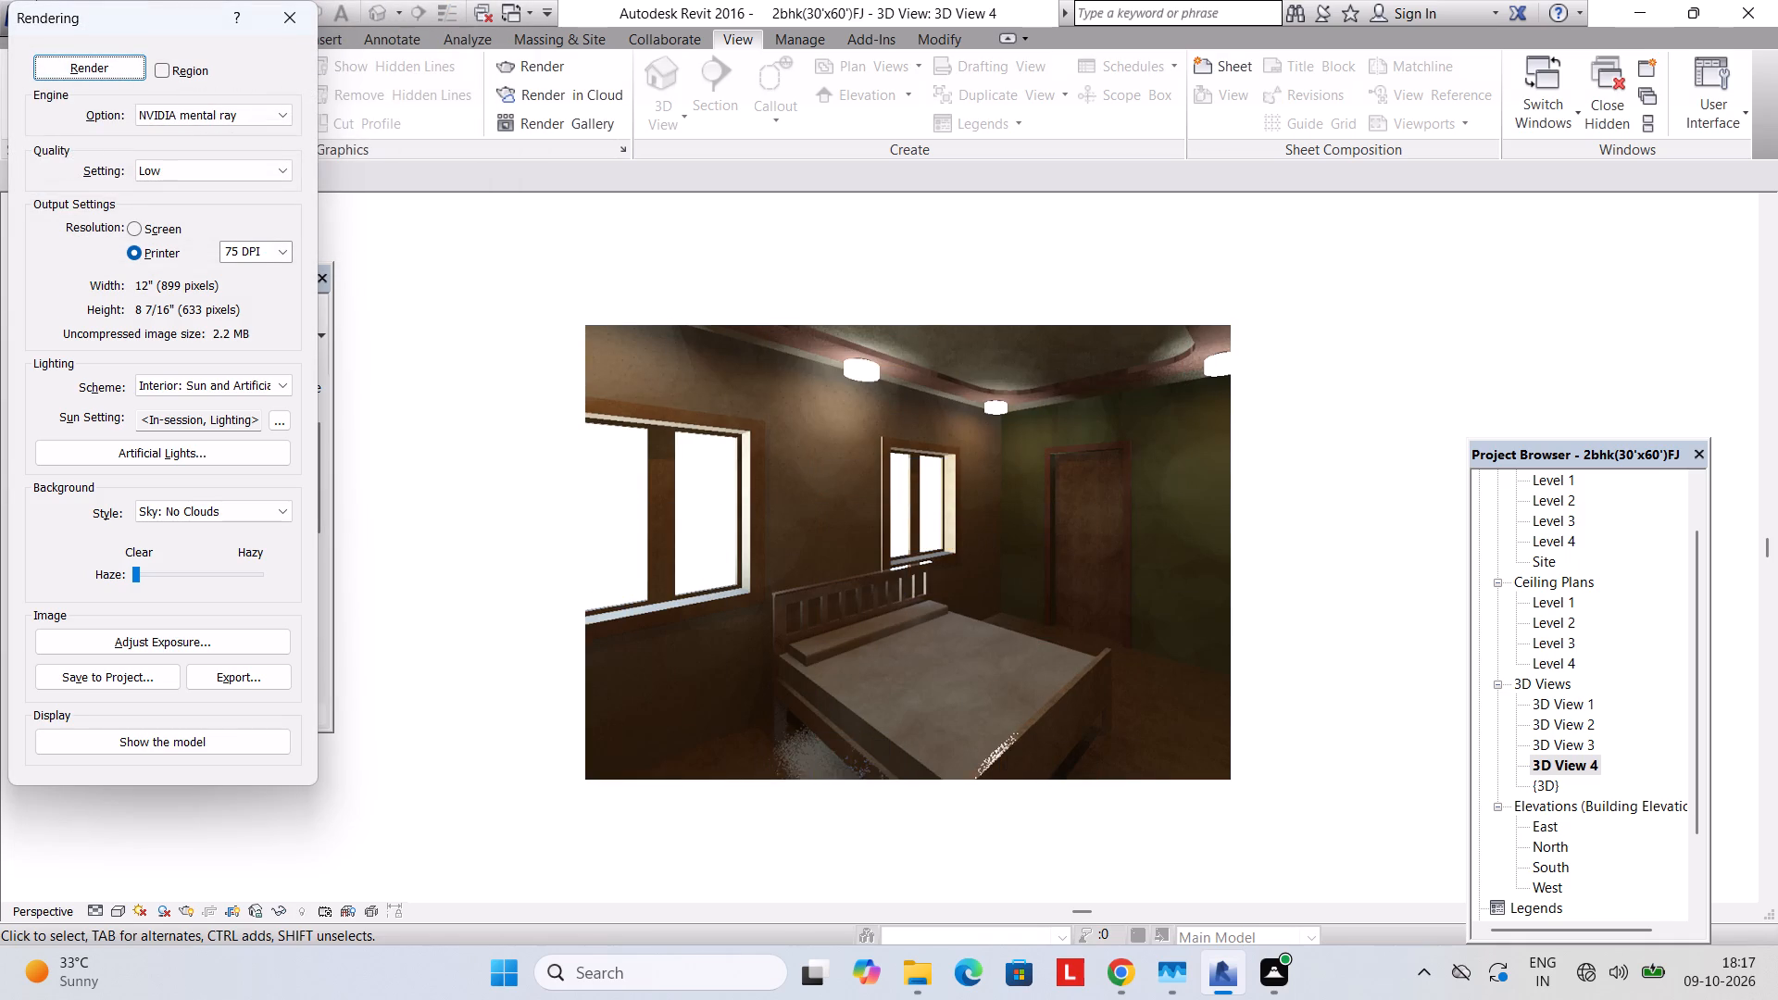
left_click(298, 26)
Render the bedroom view with the lighting scheme set to Interior: Sun only, and close the rendering settings.
type("rr")
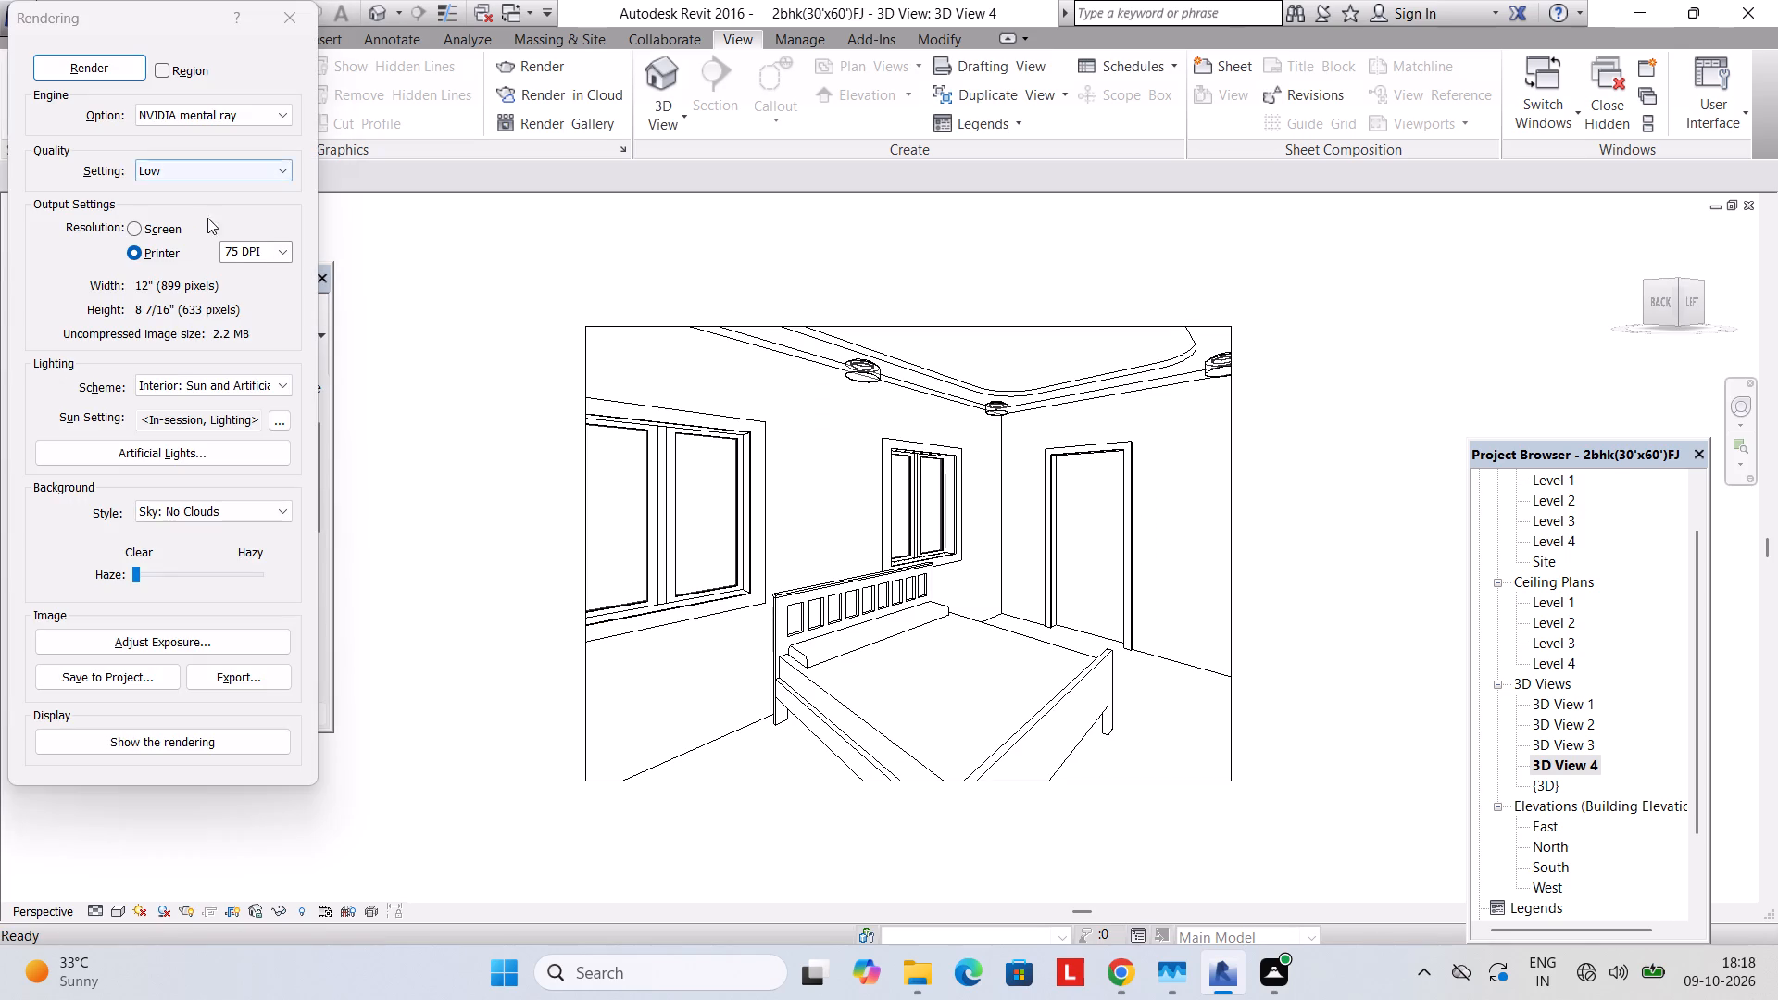
left_click(213, 394)
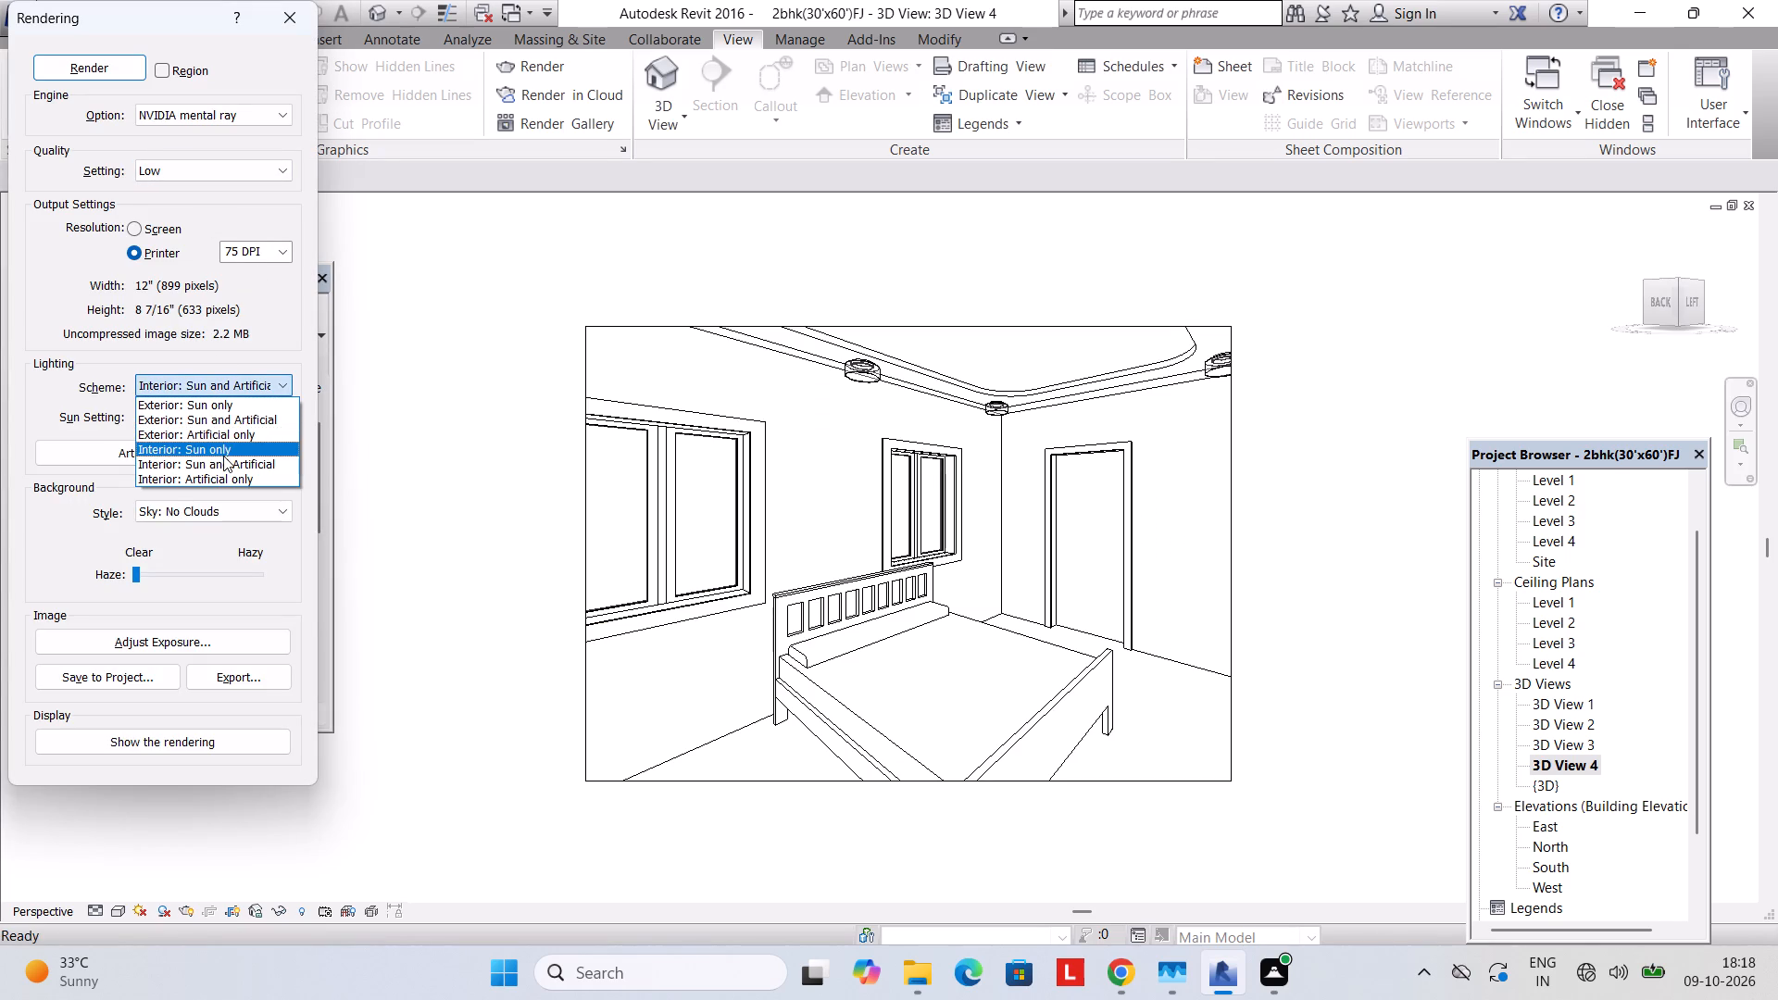
left_click(223, 456)
left_click(113, 74)
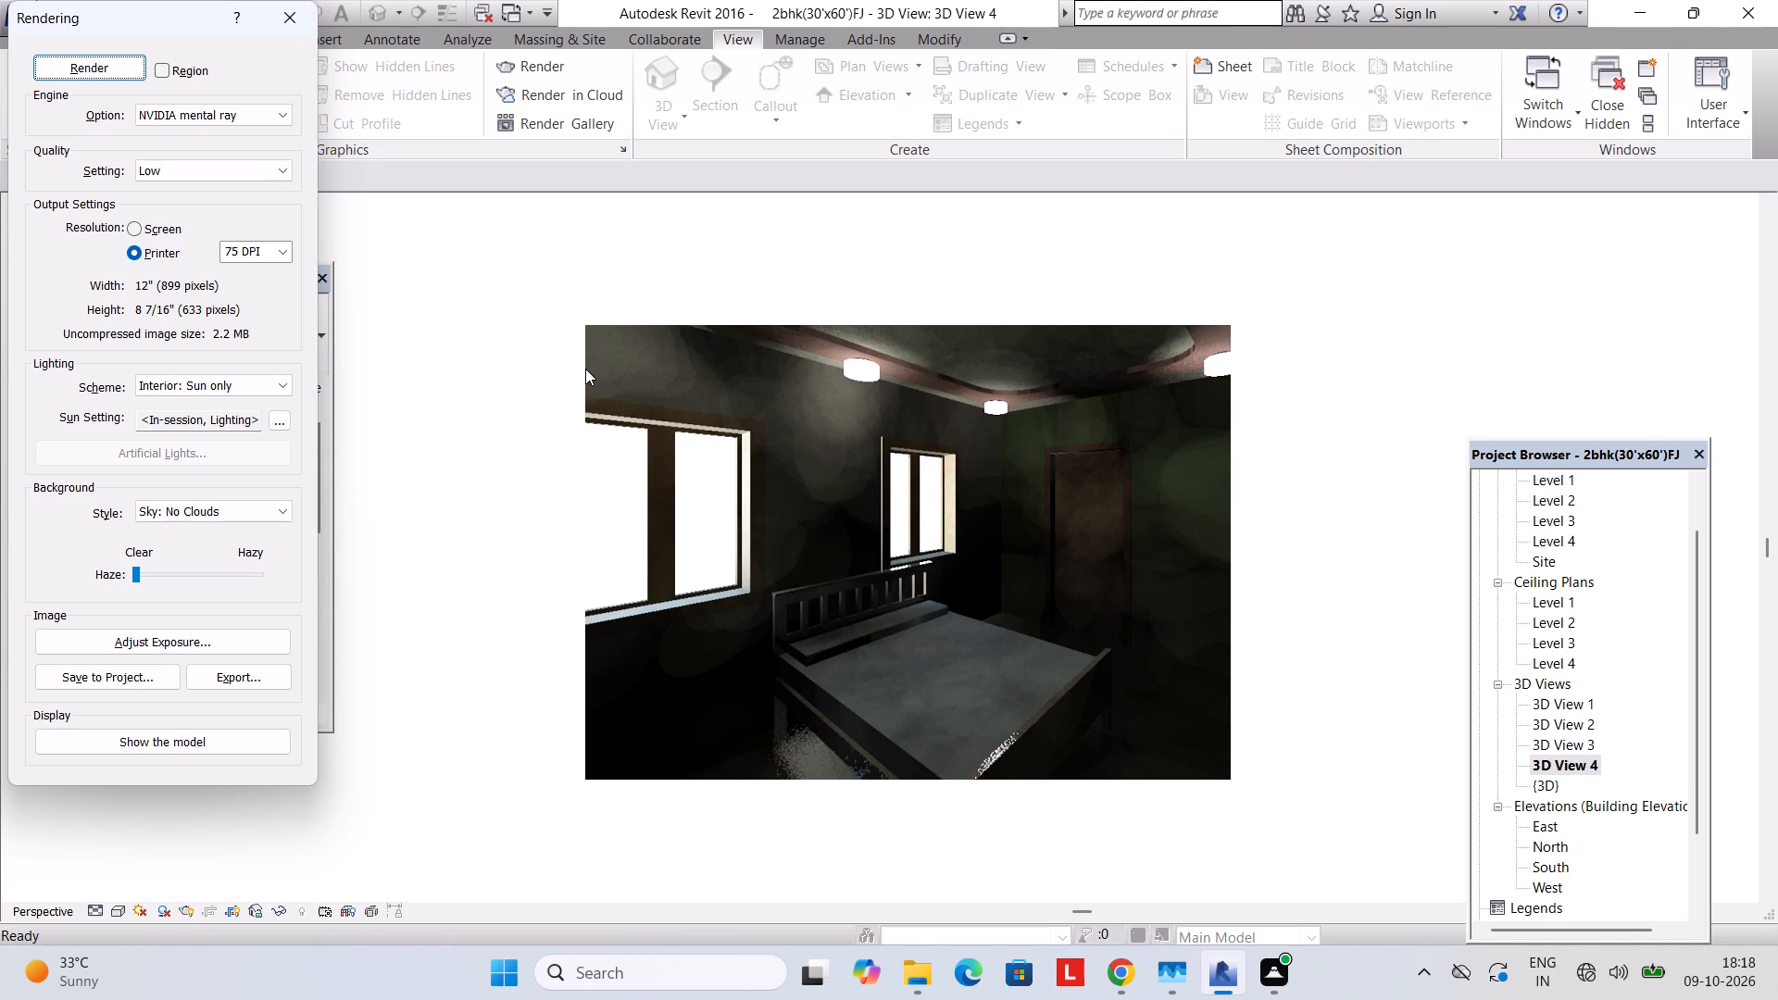
left_click(295, 18)
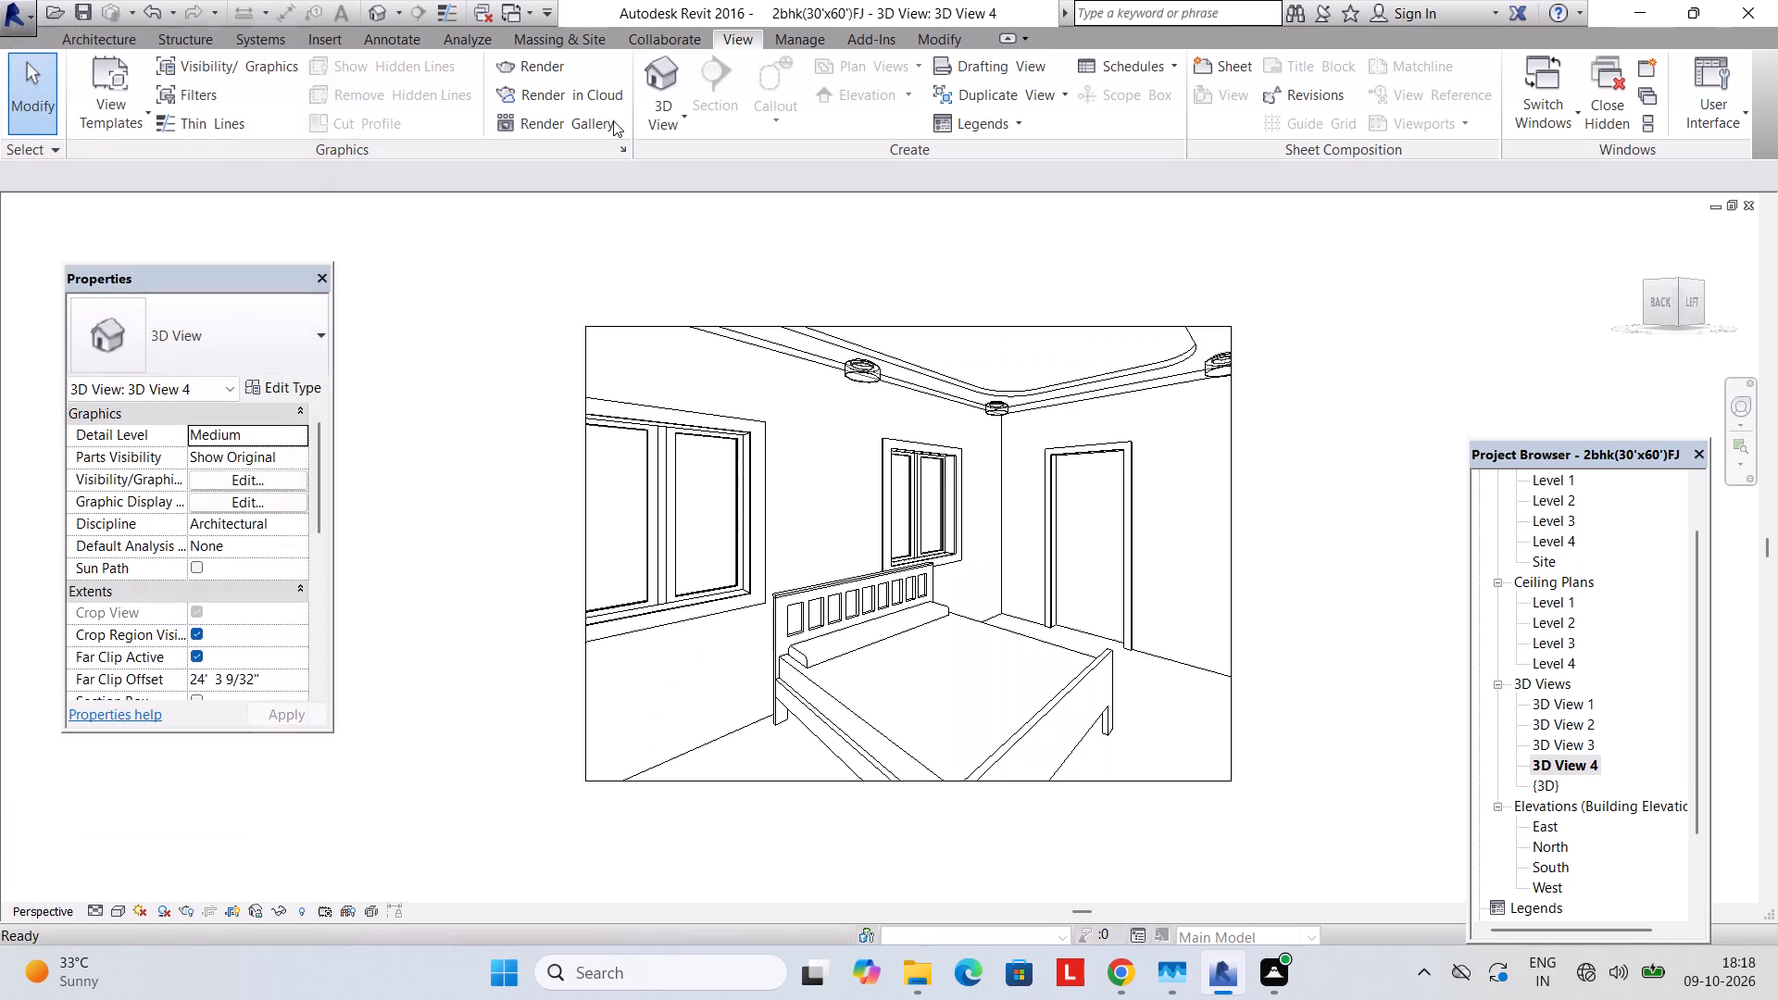
Examine the room layout in the Level 1 floor plan and the Level 2 ceiling plan.
scroll(1598, 537, "up", 4)
double_click(1540, 547)
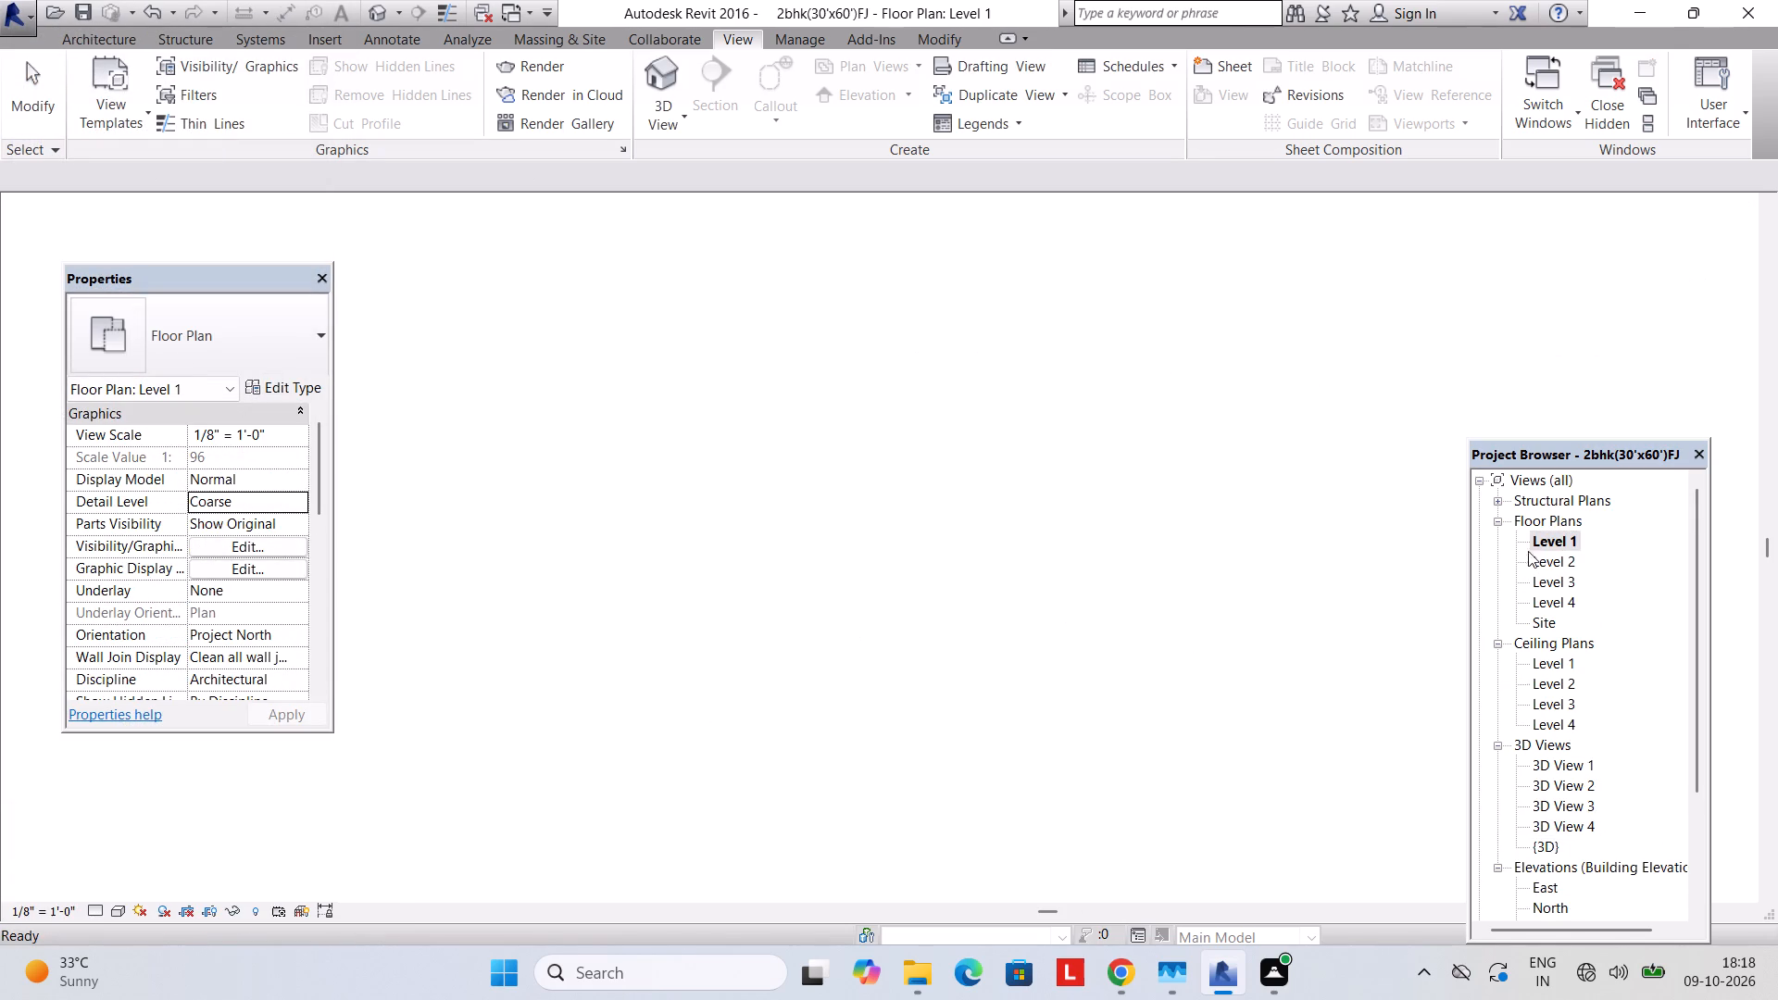
middle_click_drag(1123, 572, 1277, 562)
double_click(1545, 681)
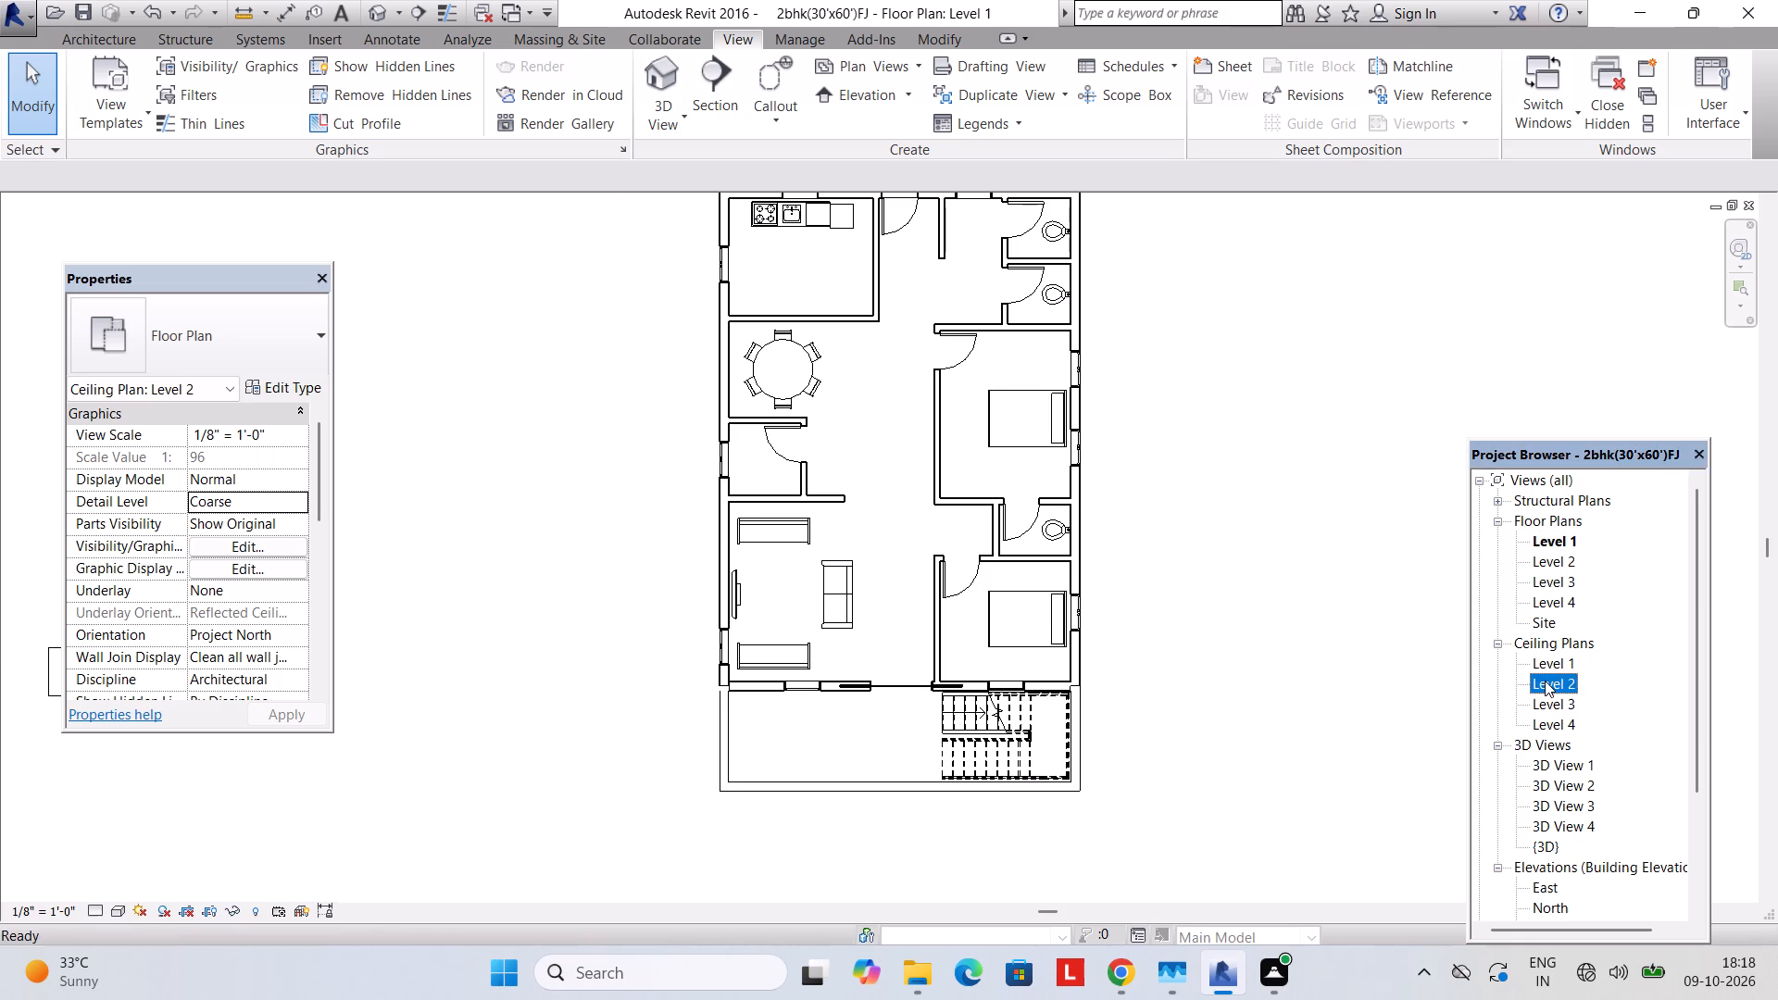
middle_click_drag(1246, 671, 1242, 697)
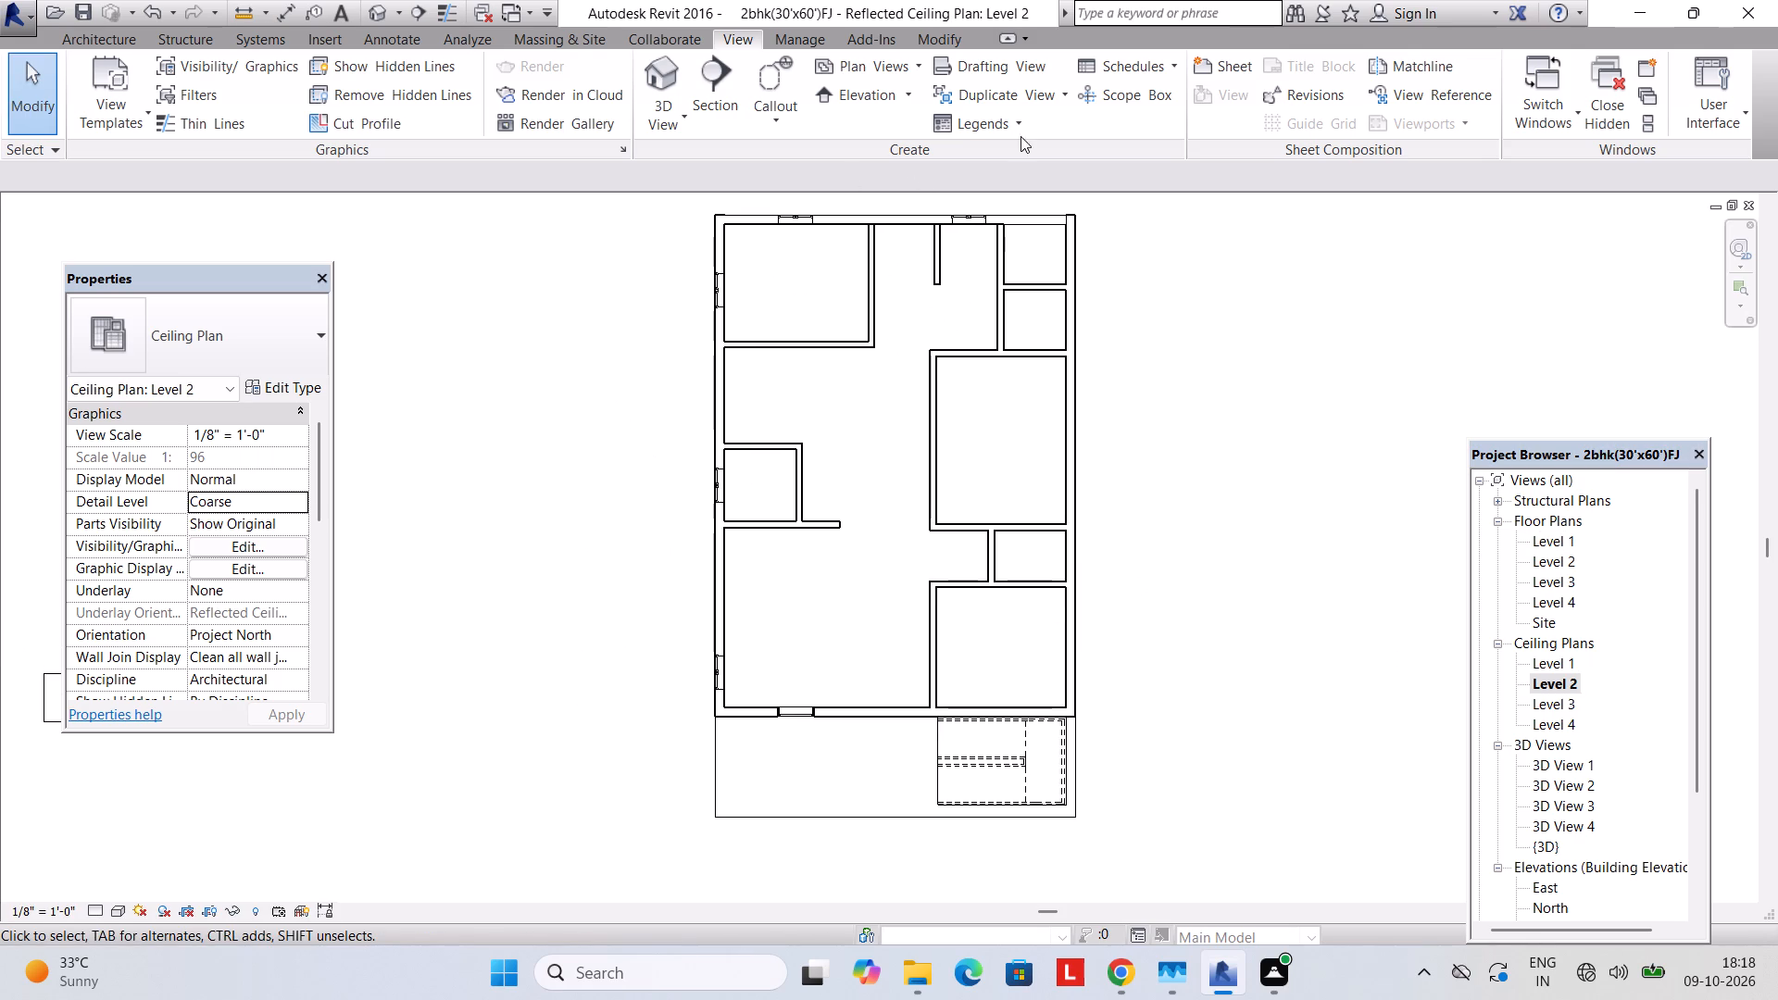
left_click(86, 44)
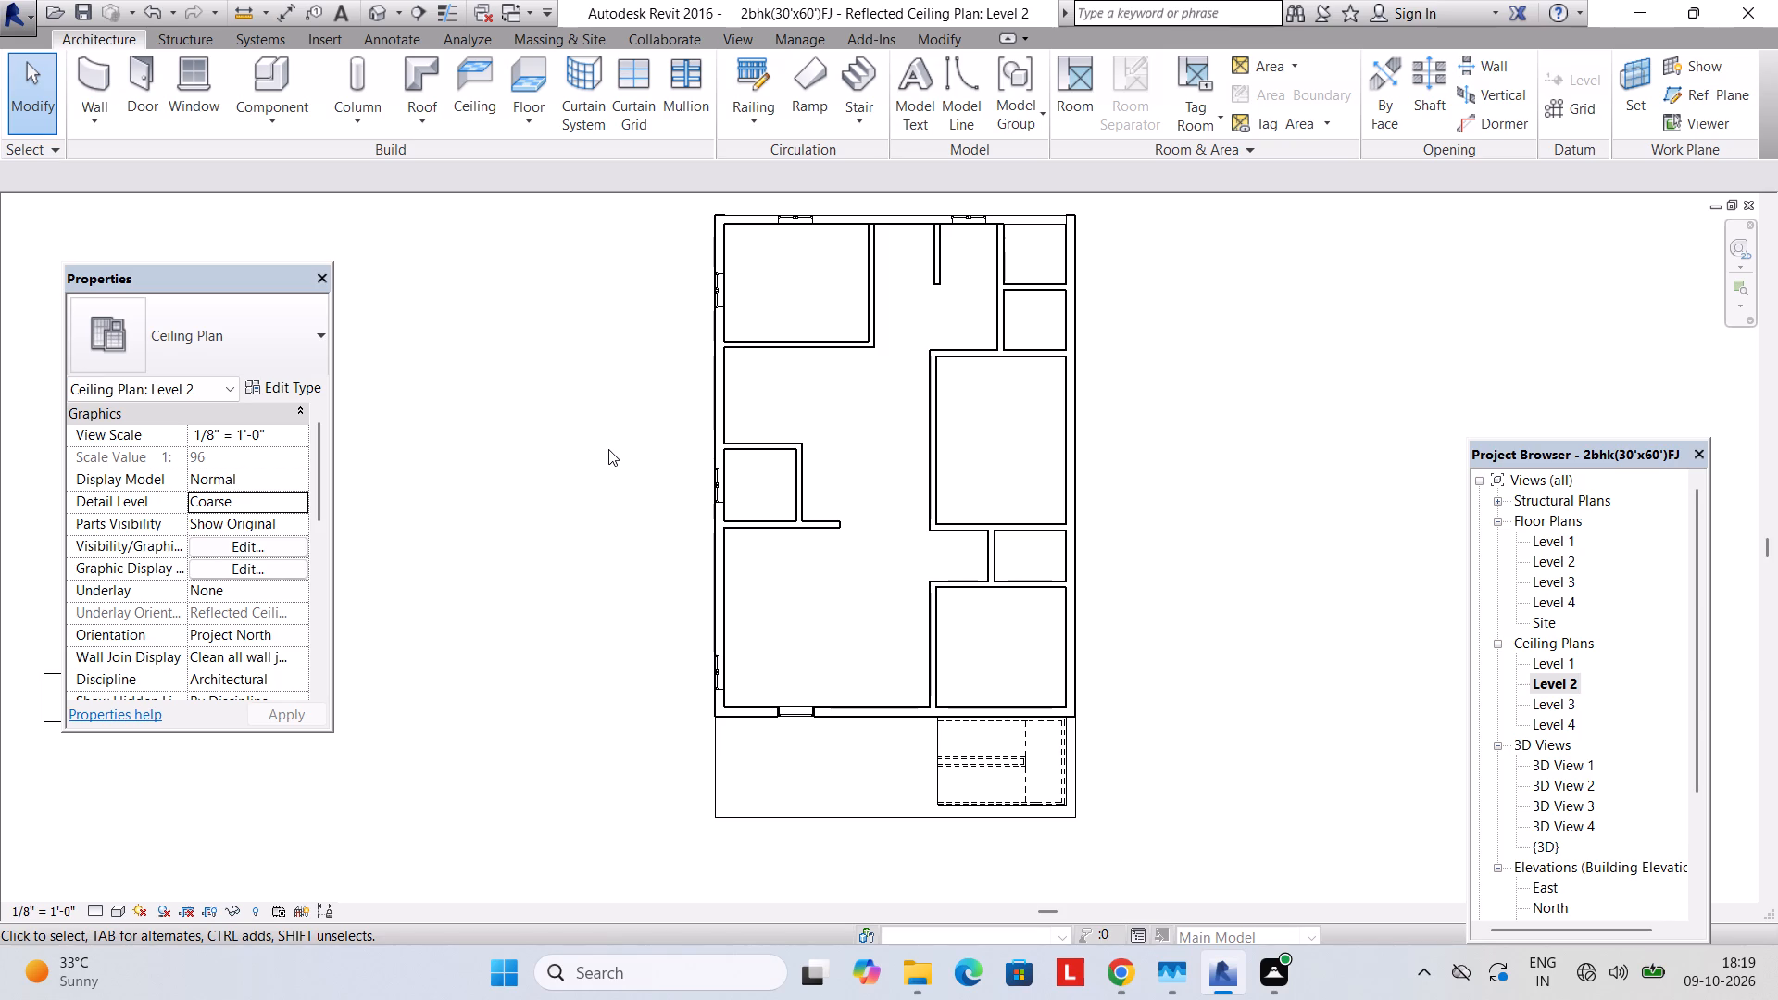
scroll(1385, 686, "up", 1)
middle_click_drag(1385, 685, 1256, 653)
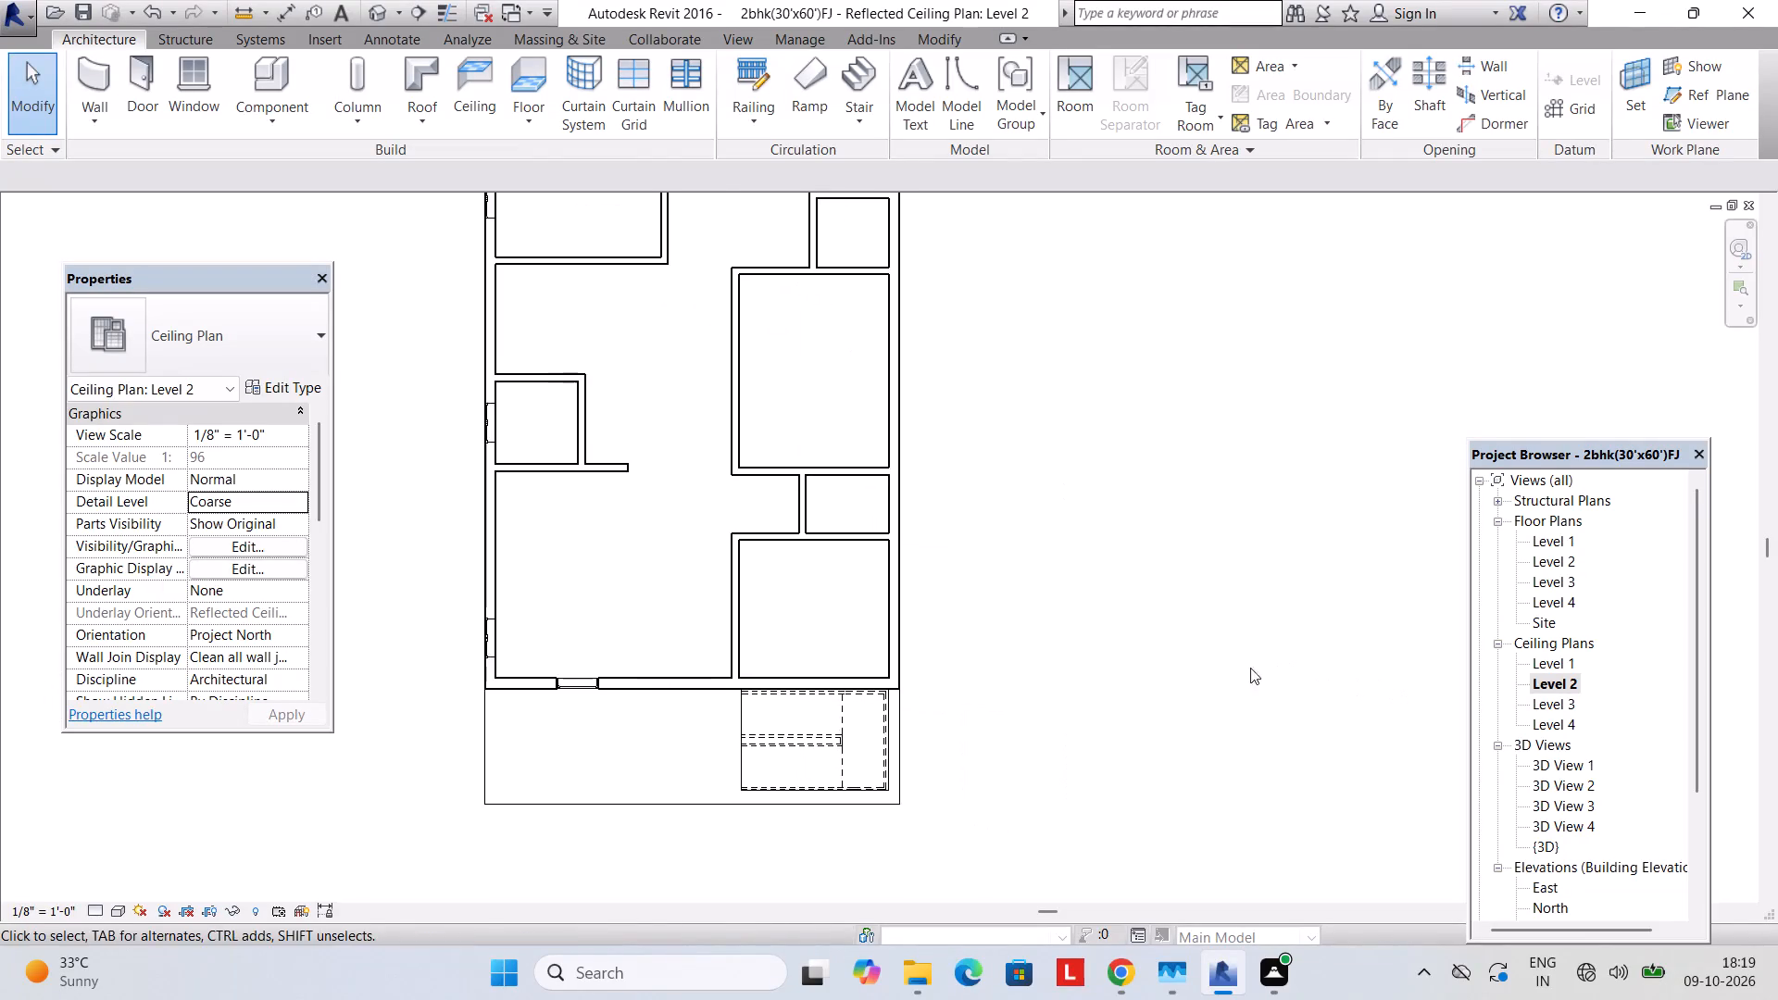
middle_click_drag(1250, 668, 1277, 676)
scroll(1236, 637, "down", 2)
middle_click_drag(1208, 644, 1253, 660)
double_click(1539, 546)
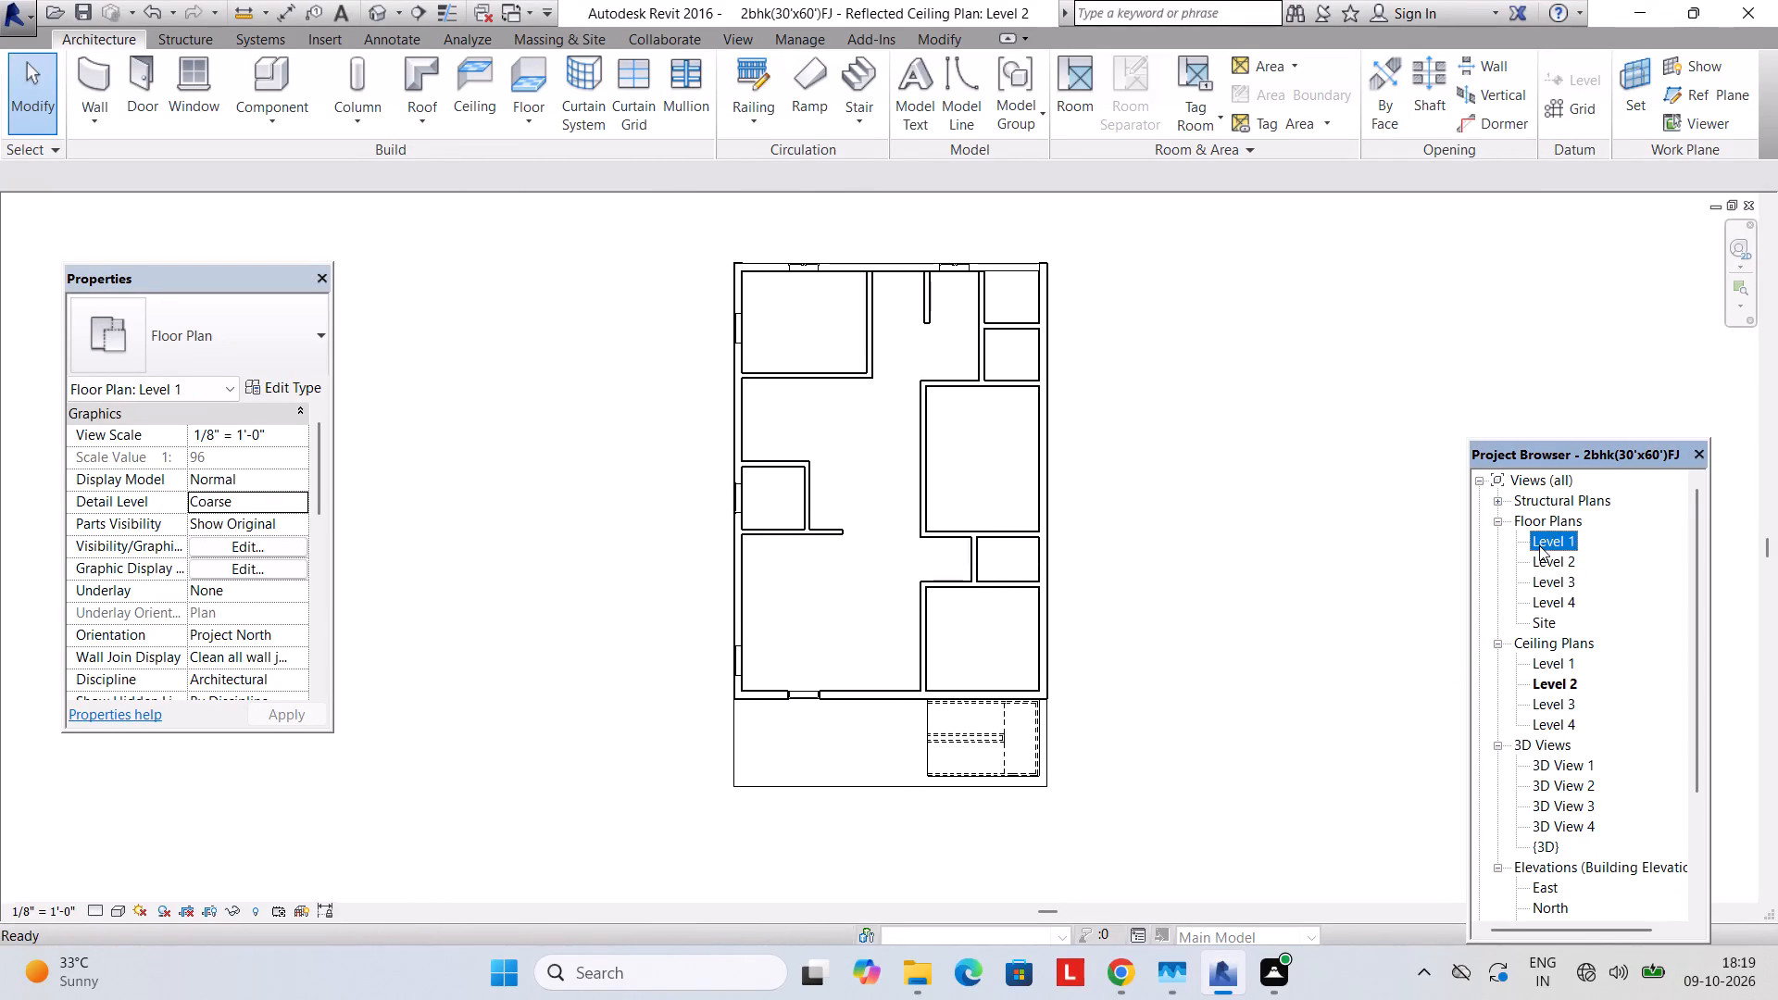
scroll(1136, 579, "up", 1)
middle_click_drag(1136, 579, 1208, 810)
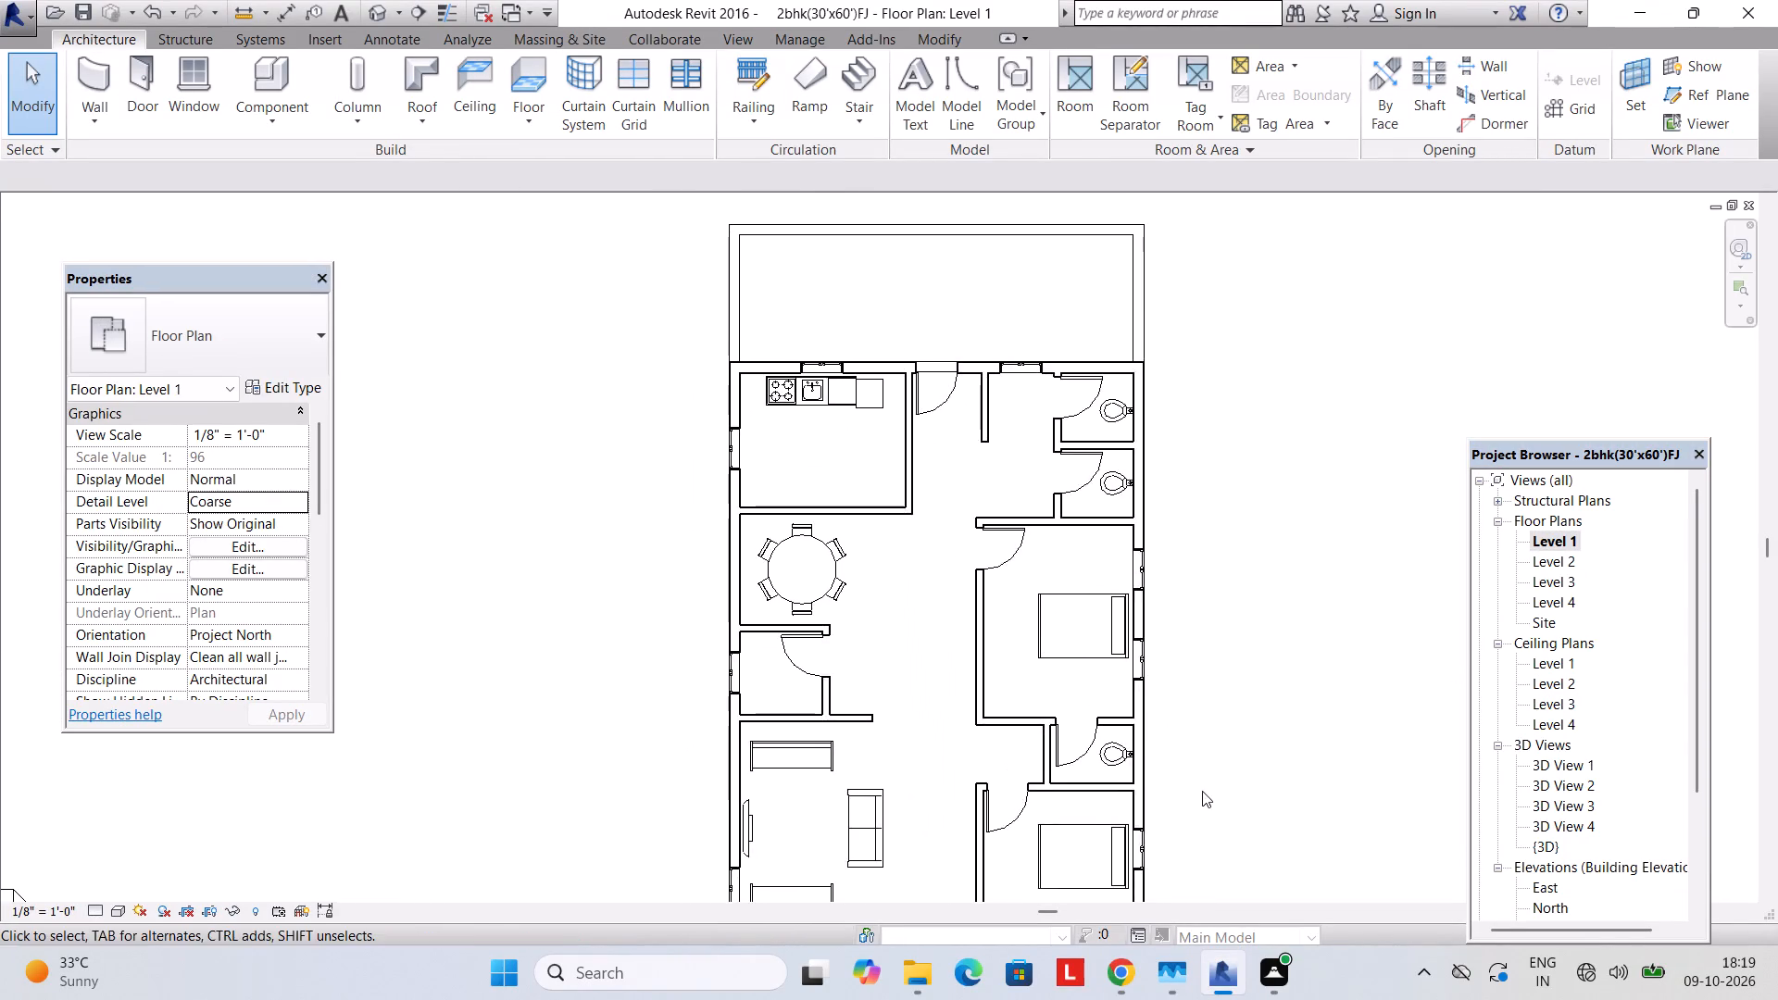
middle_click_drag(1197, 774, 1189, 669)
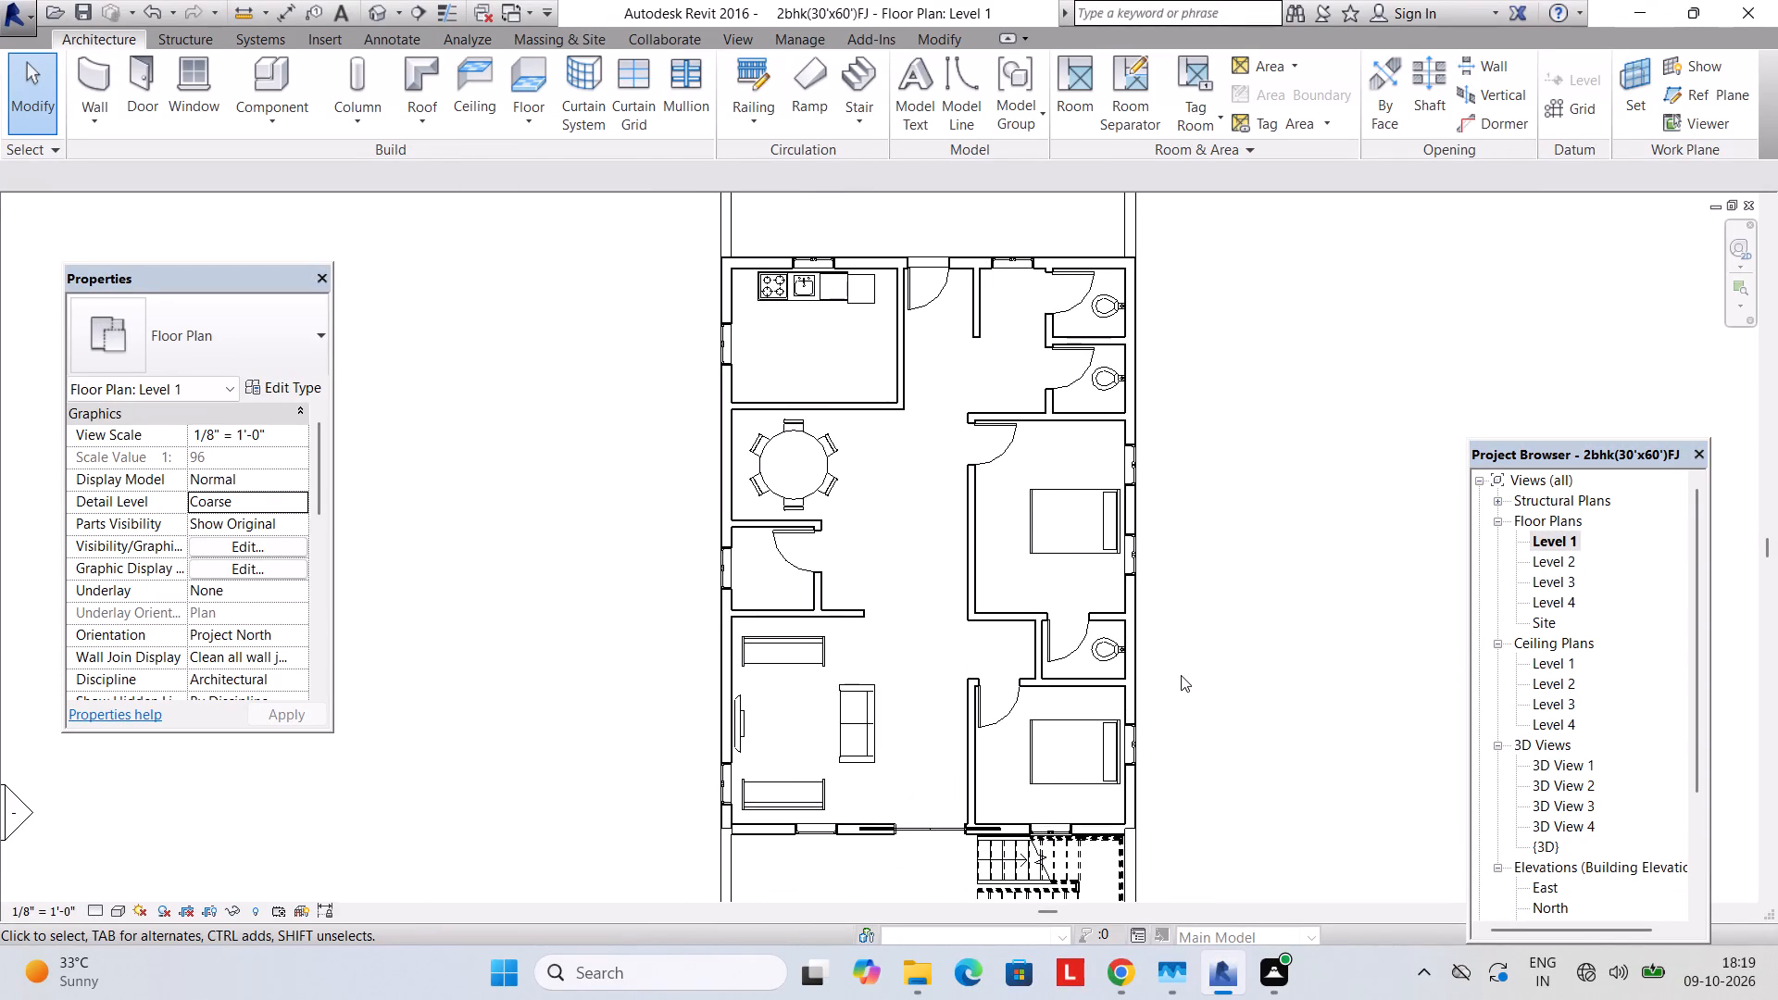
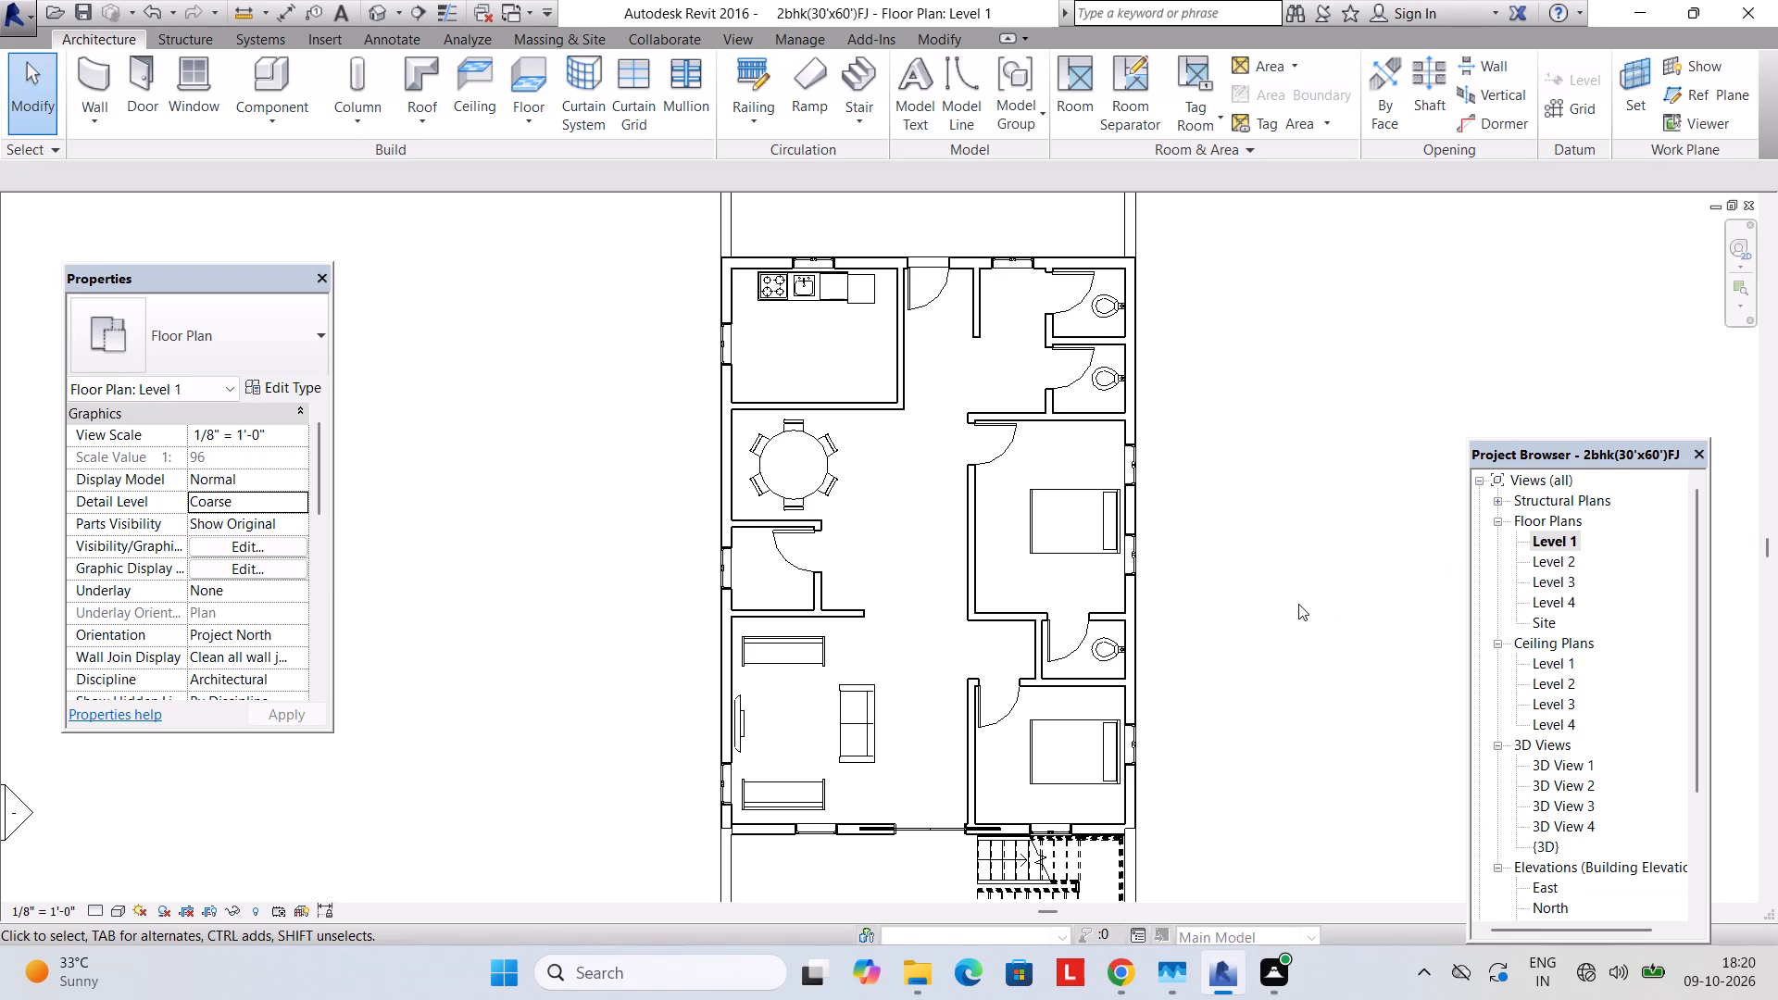
Compare the furniture layouts of the Level 1 and Level 2 floor plans.
scroll(1047, 609, "up", 2)
middle_click_drag(965, 574, 949, 664)
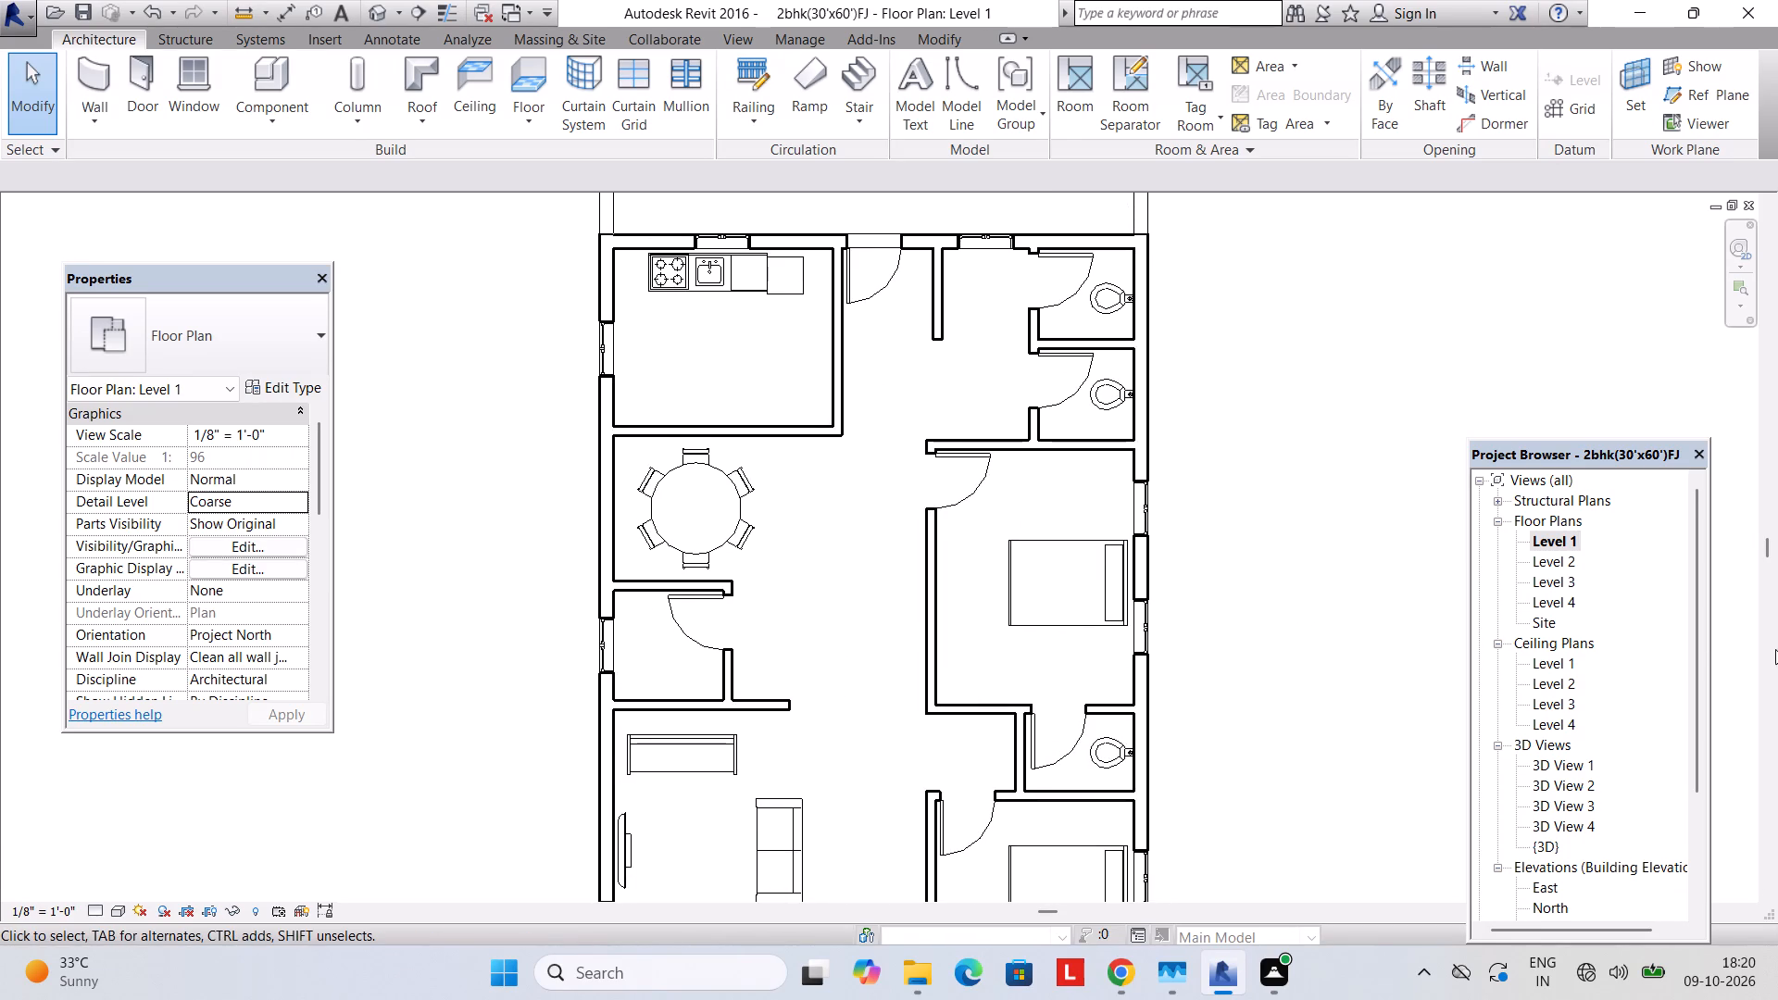
double_click(1546, 568)
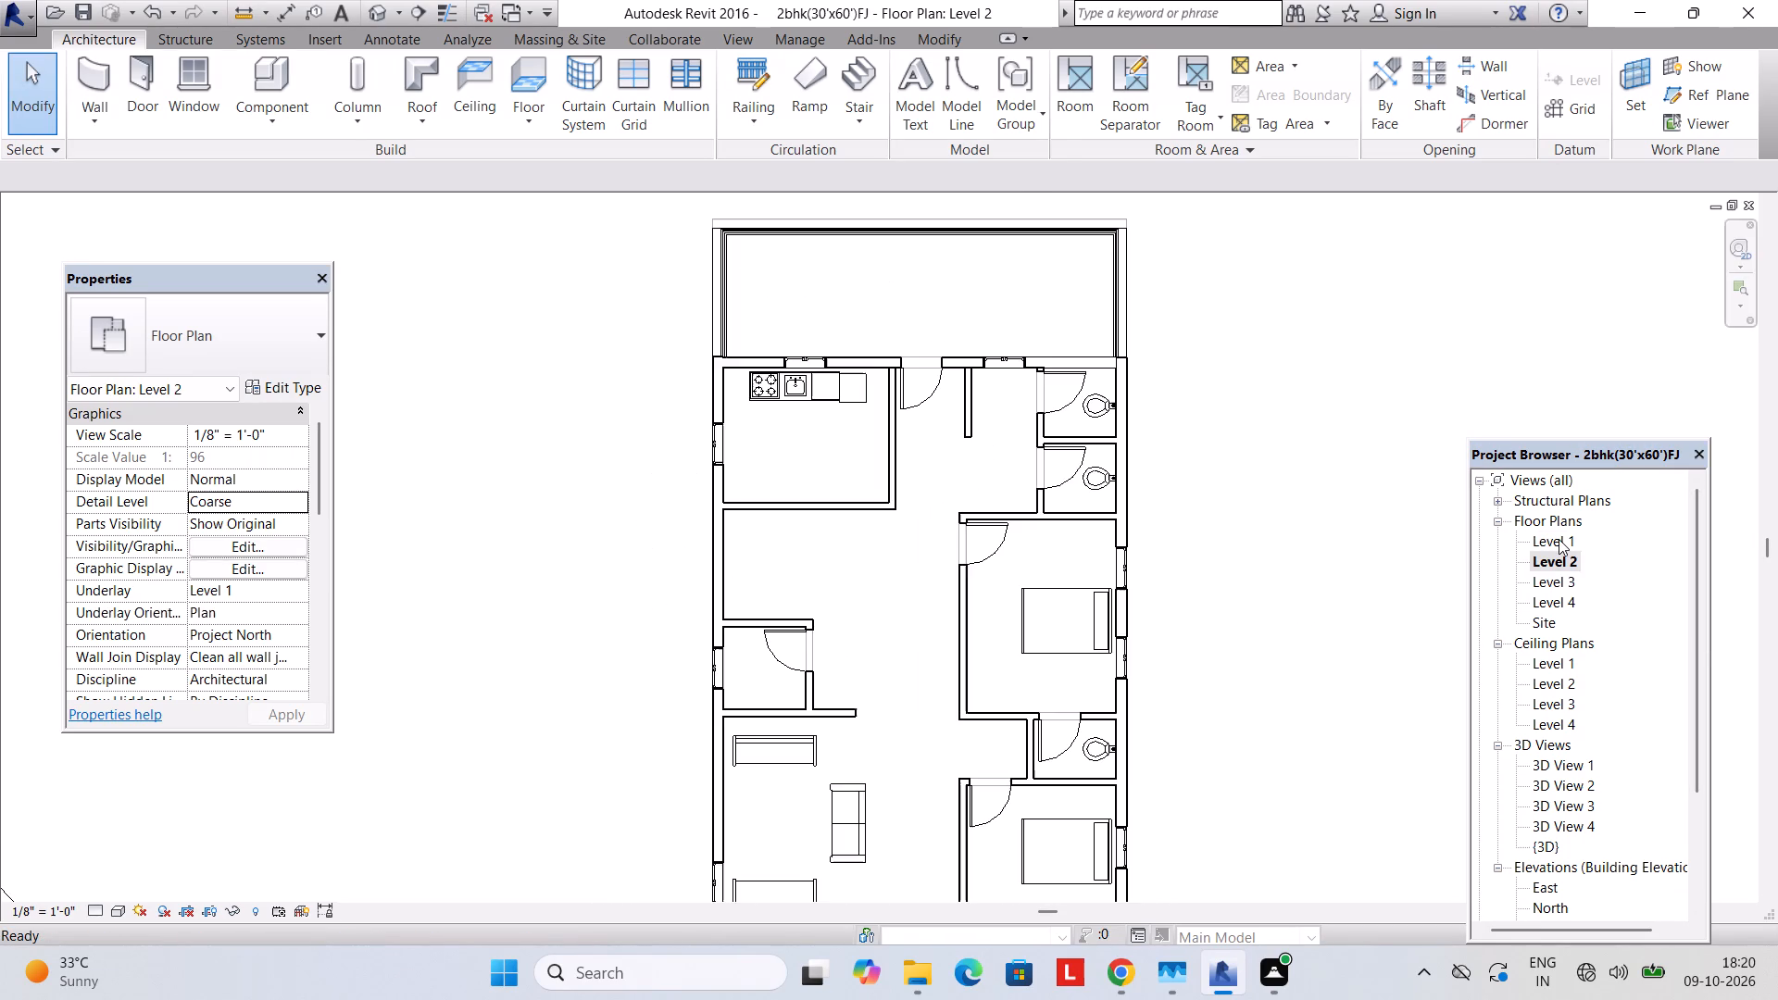
double_click(1559, 539)
middle_click_drag(1211, 585, 1232, 529)
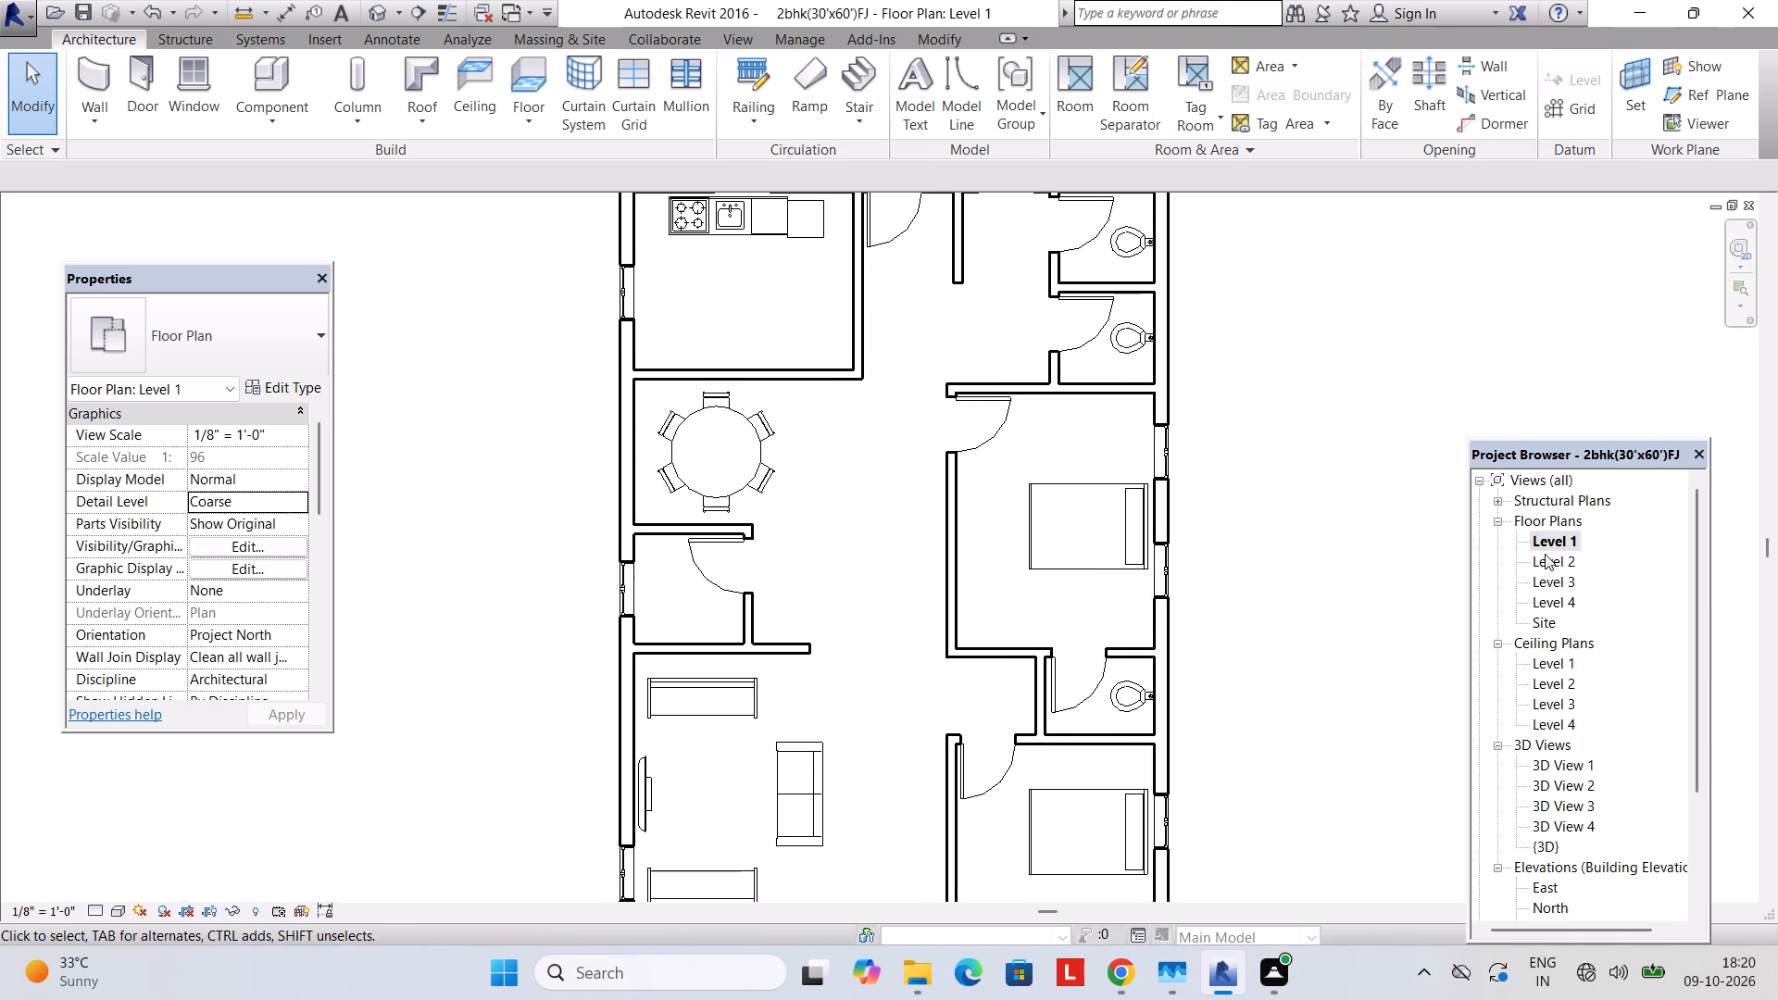
double_click(1545, 554)
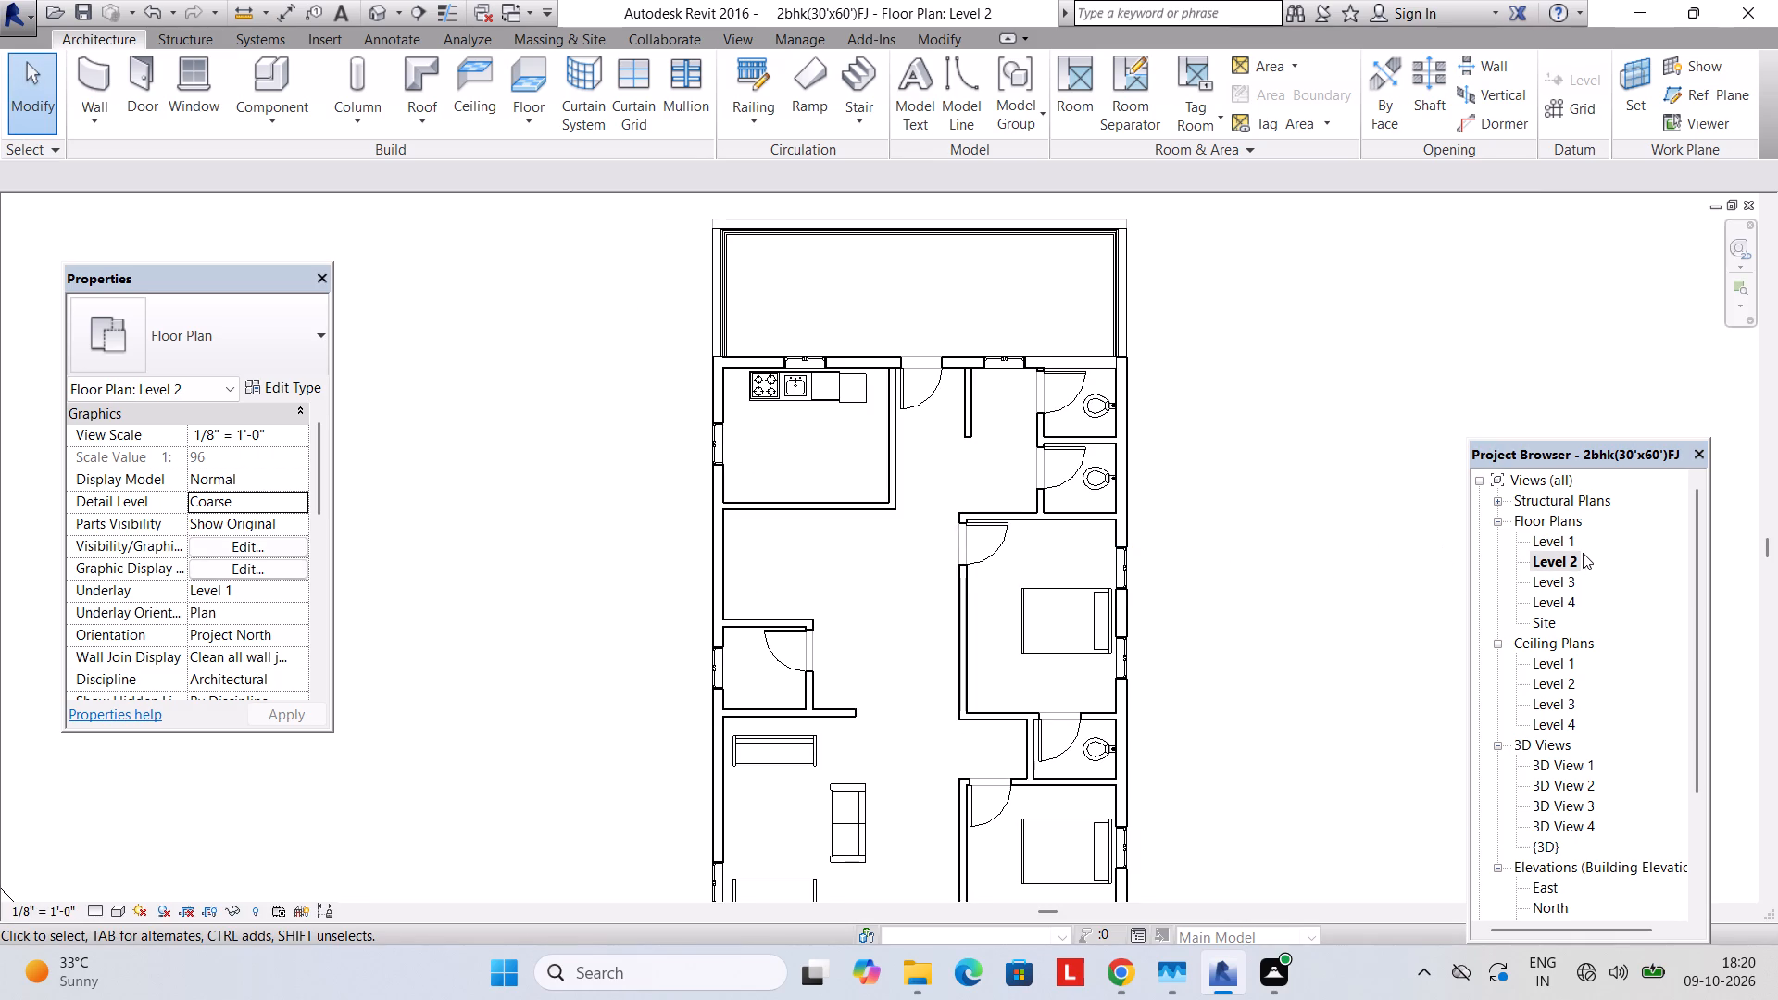
double_click(1559, 539)
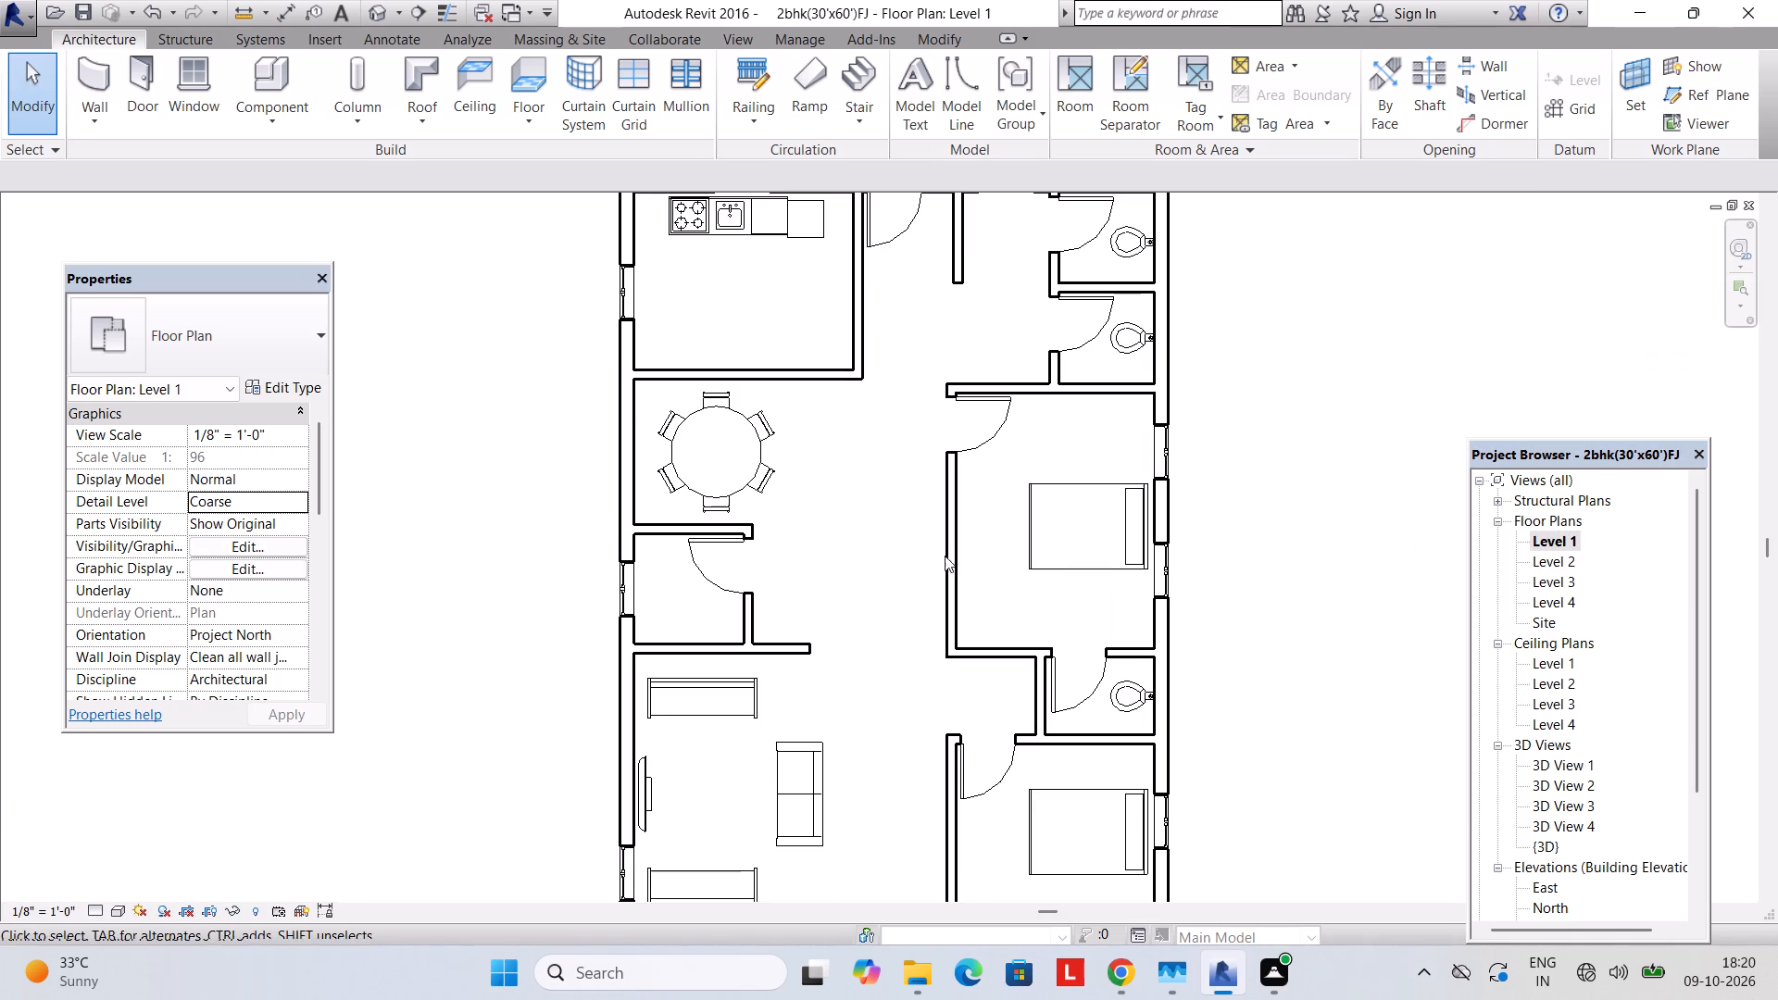
Copy the 60" round dining table with chairs from Level 1 into the dining area of the Level 2 floor plan.
left_click(756, 481)
key("ctrl+c")
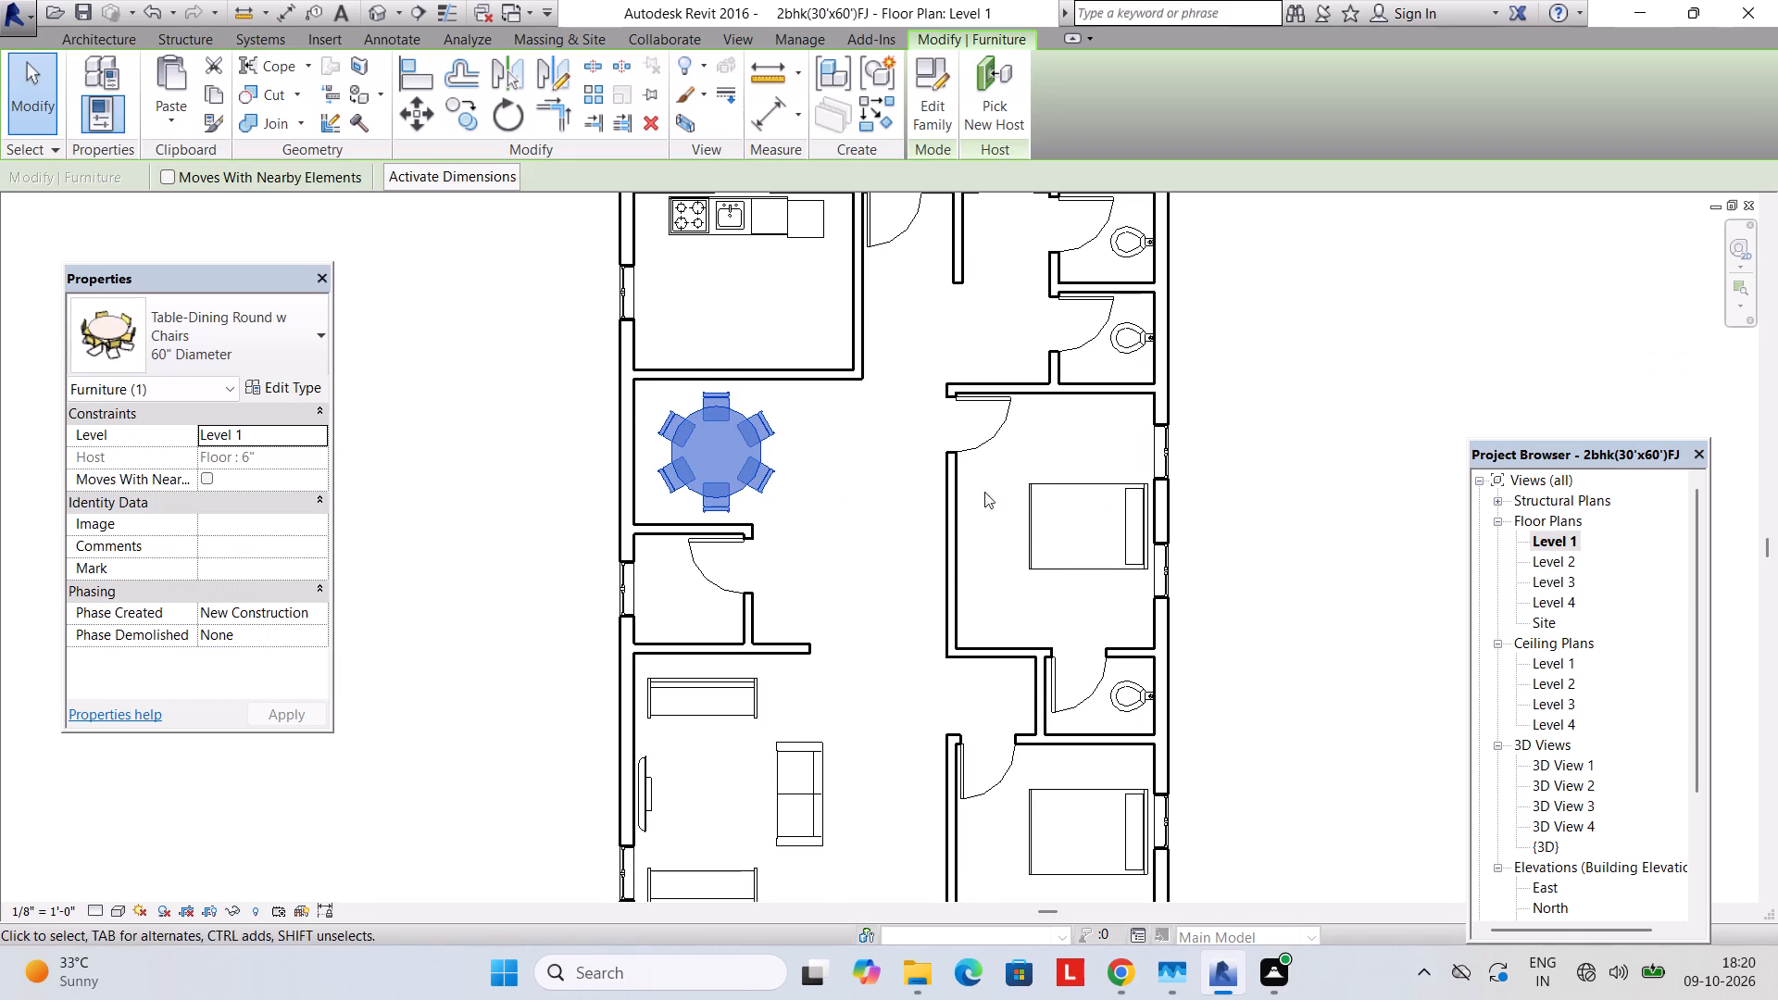
double_click(1559, 556)
key("ctrl+super+v")
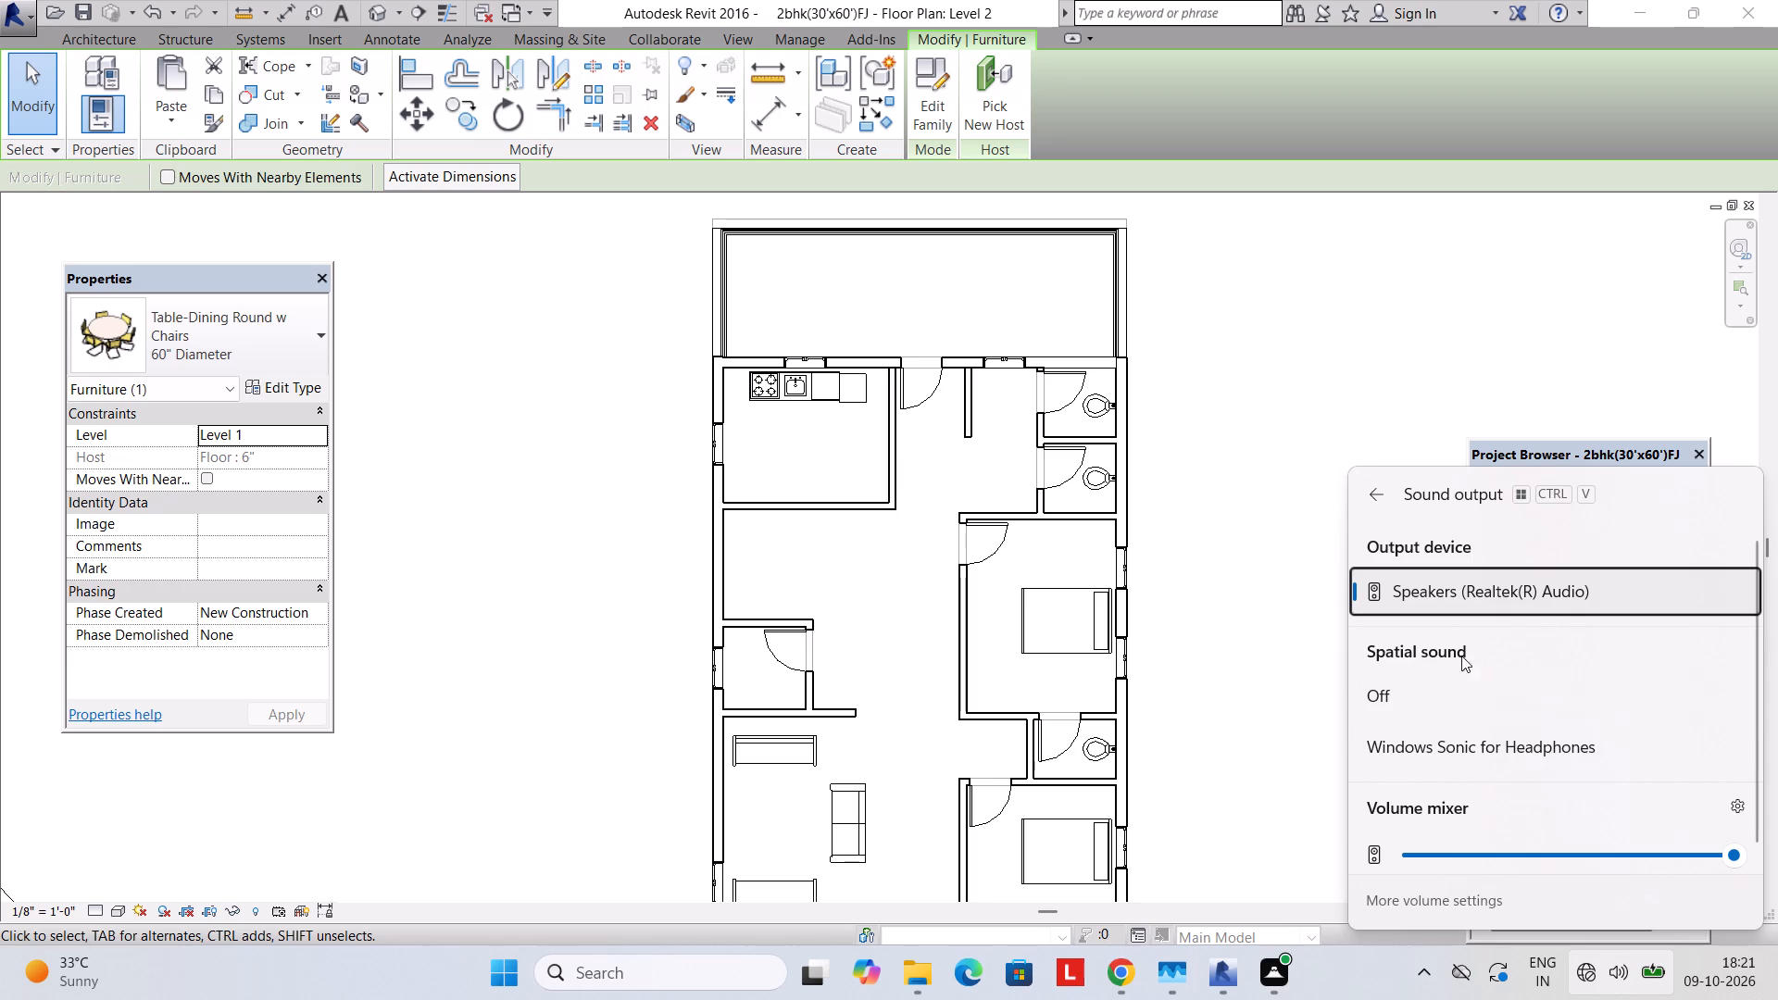
left_click(1257, 628)
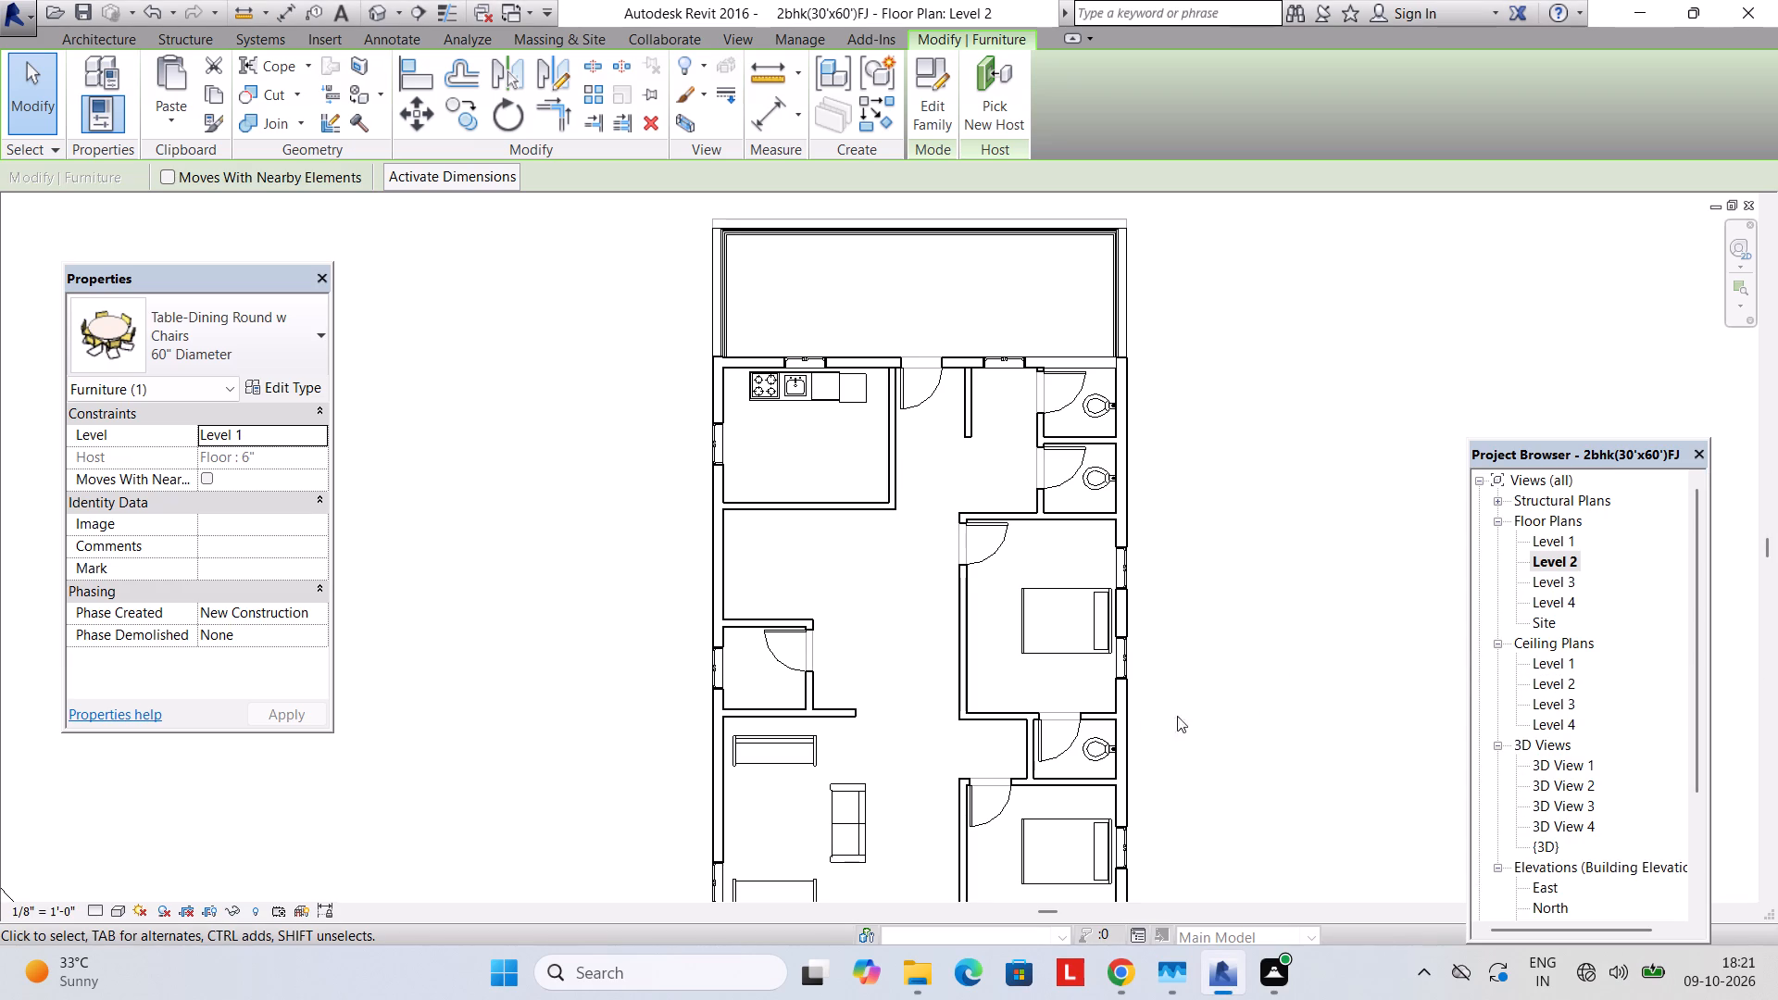
key("ctrl+v")
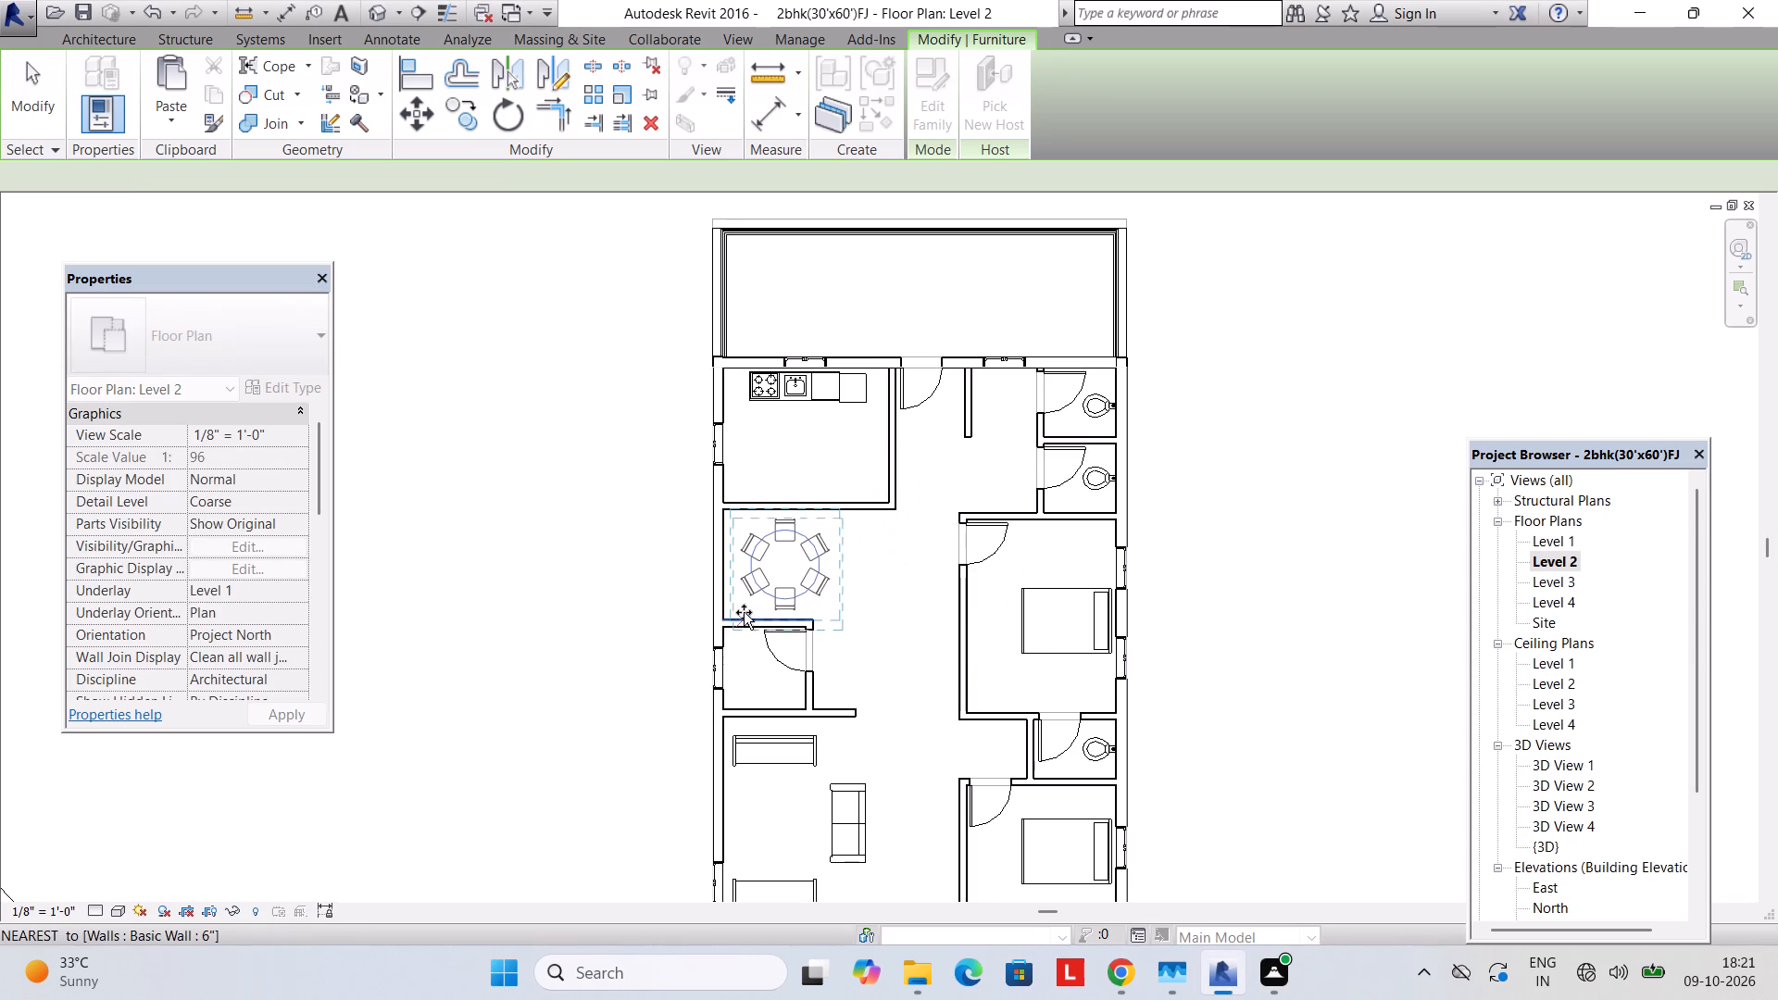
scroll(750, 606, "up", 3)
left_click(740, 599)
key("Escape")
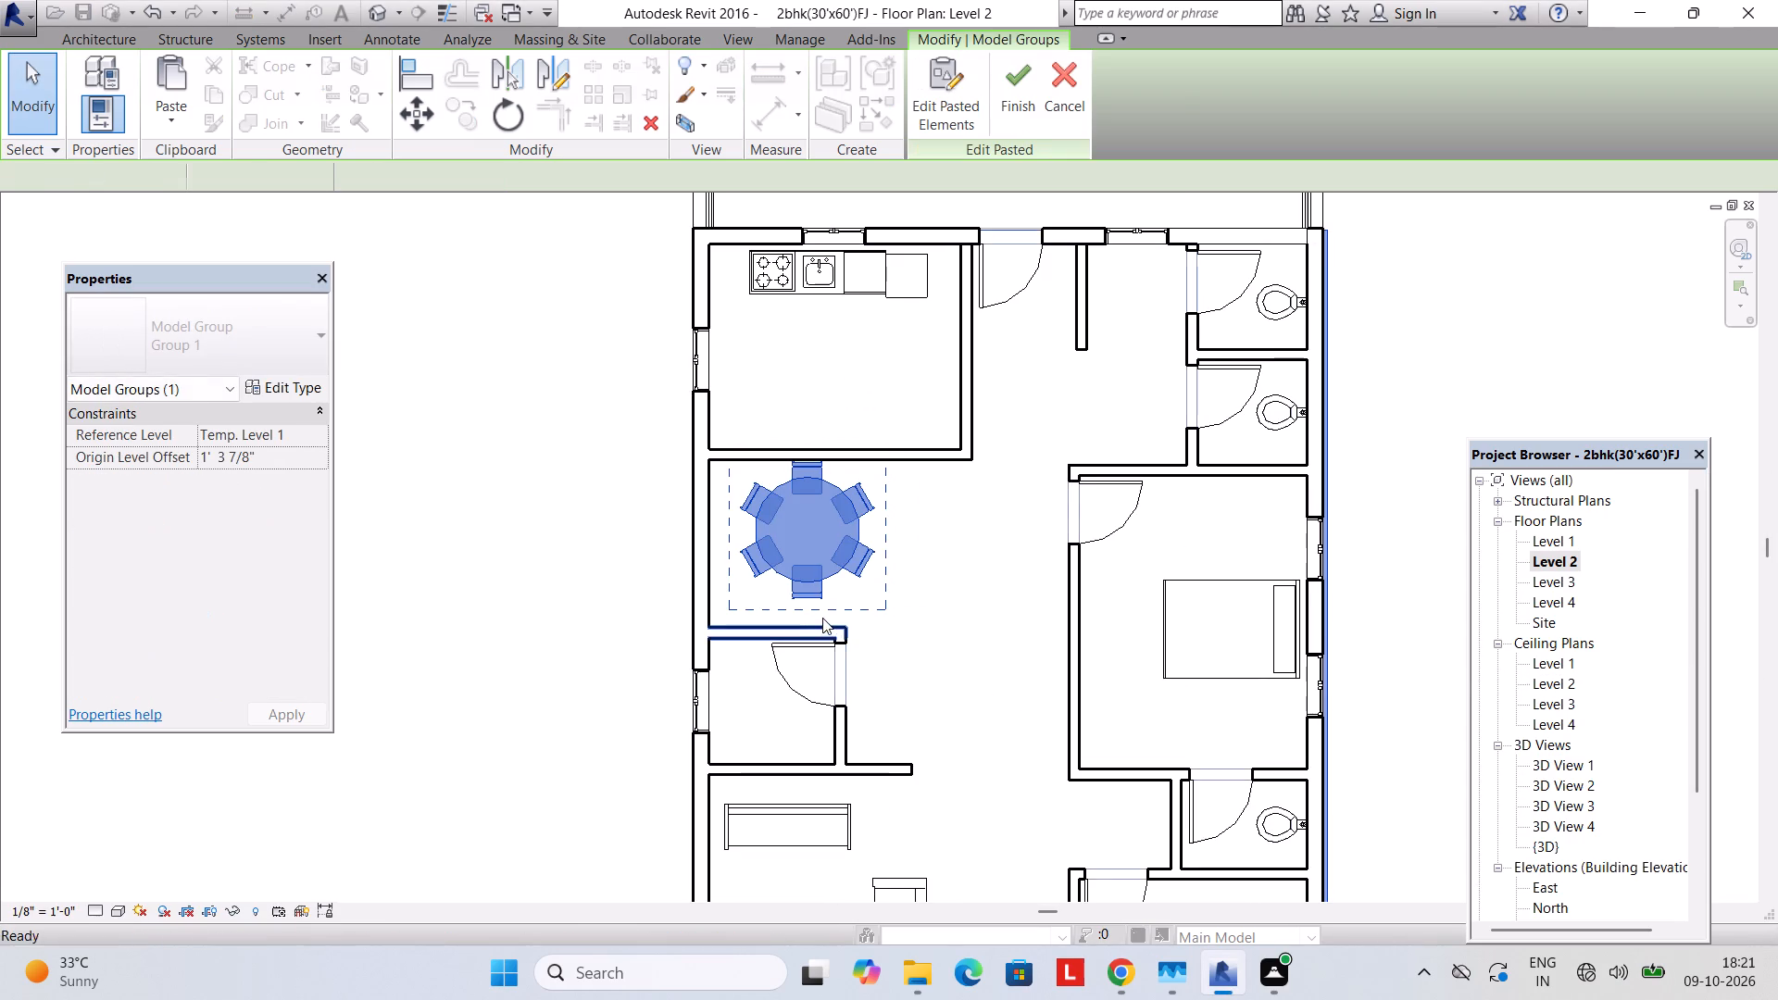
Nudge the copied Level 2 dining table slightly toward the wall on the living-room side of the dining area.
left_click(817, 595)
key("Down")
key("Down")
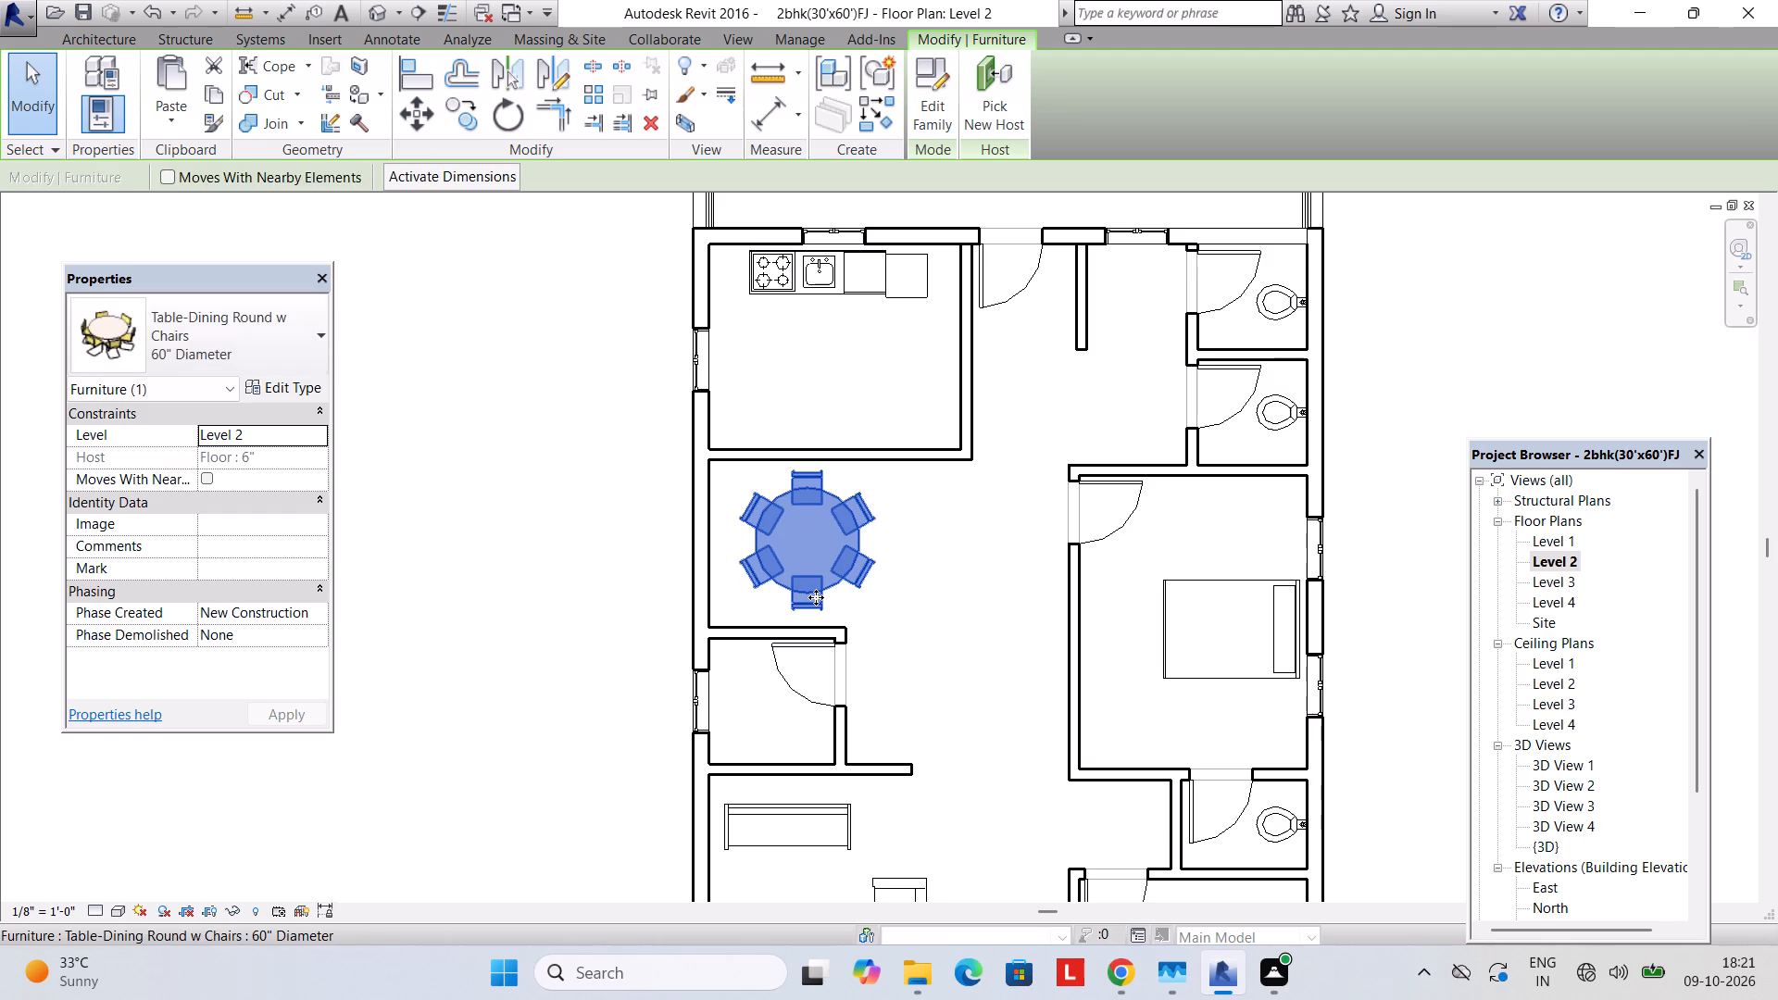
key("Down")
key("Up")
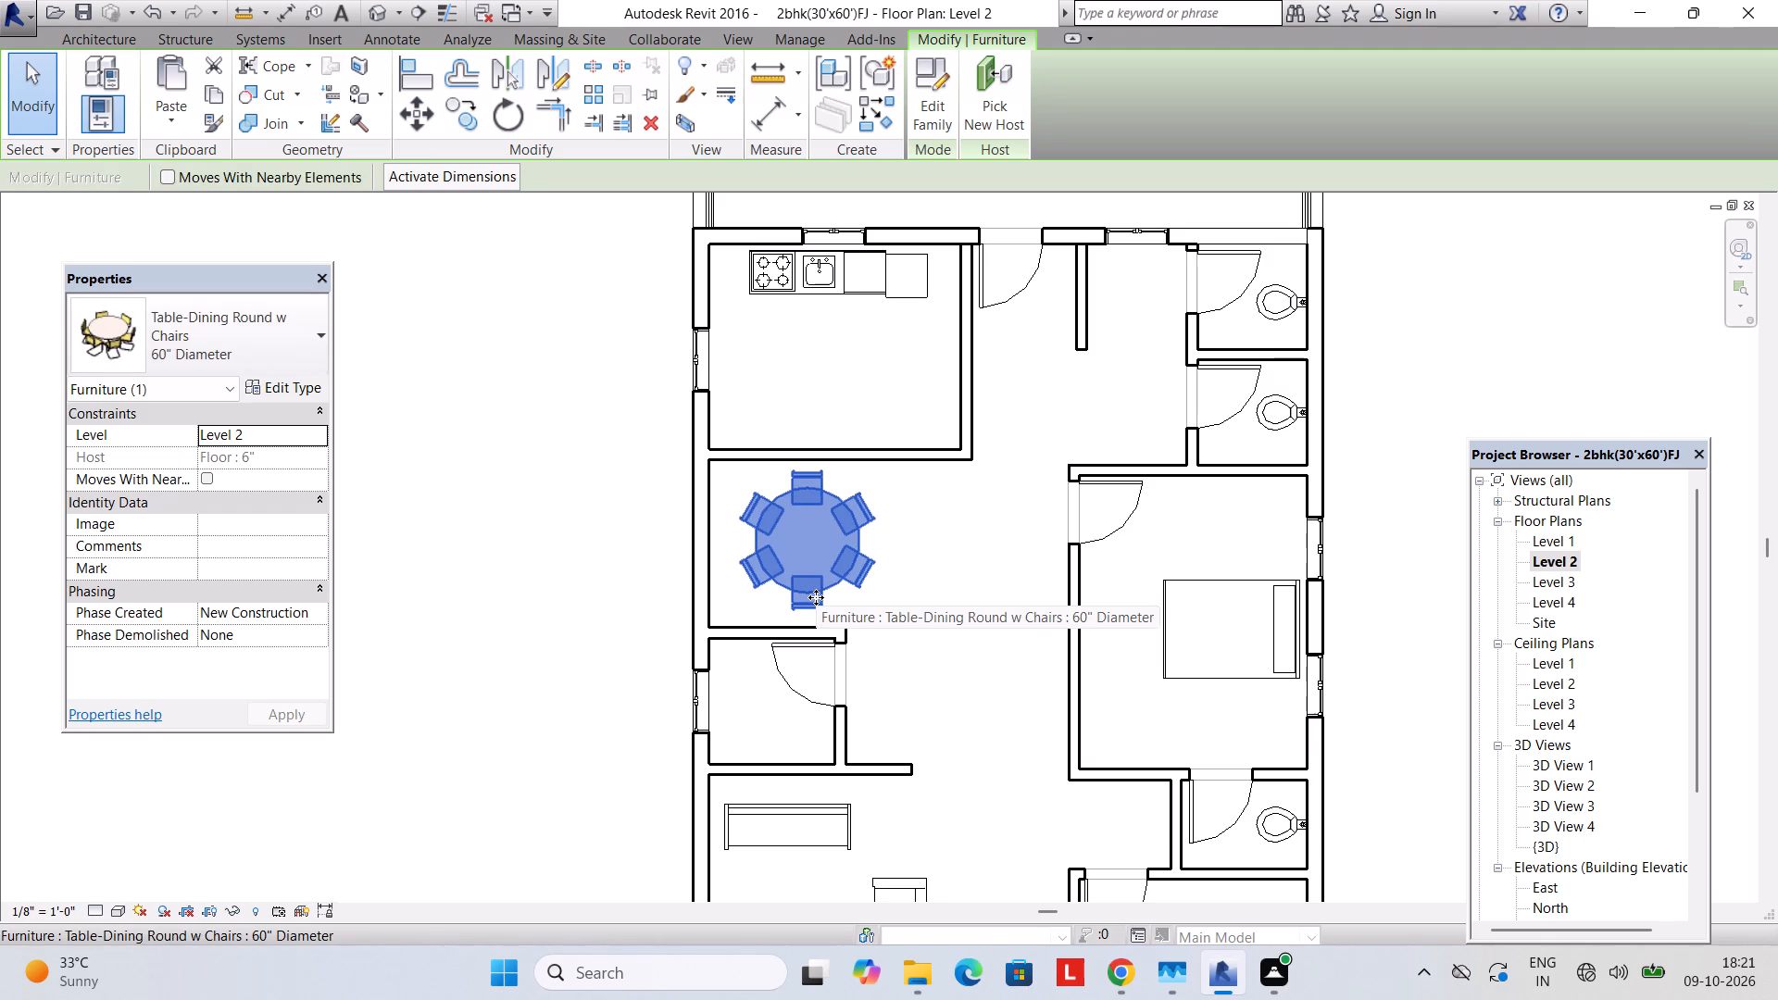
key("Down")
key("Escape")
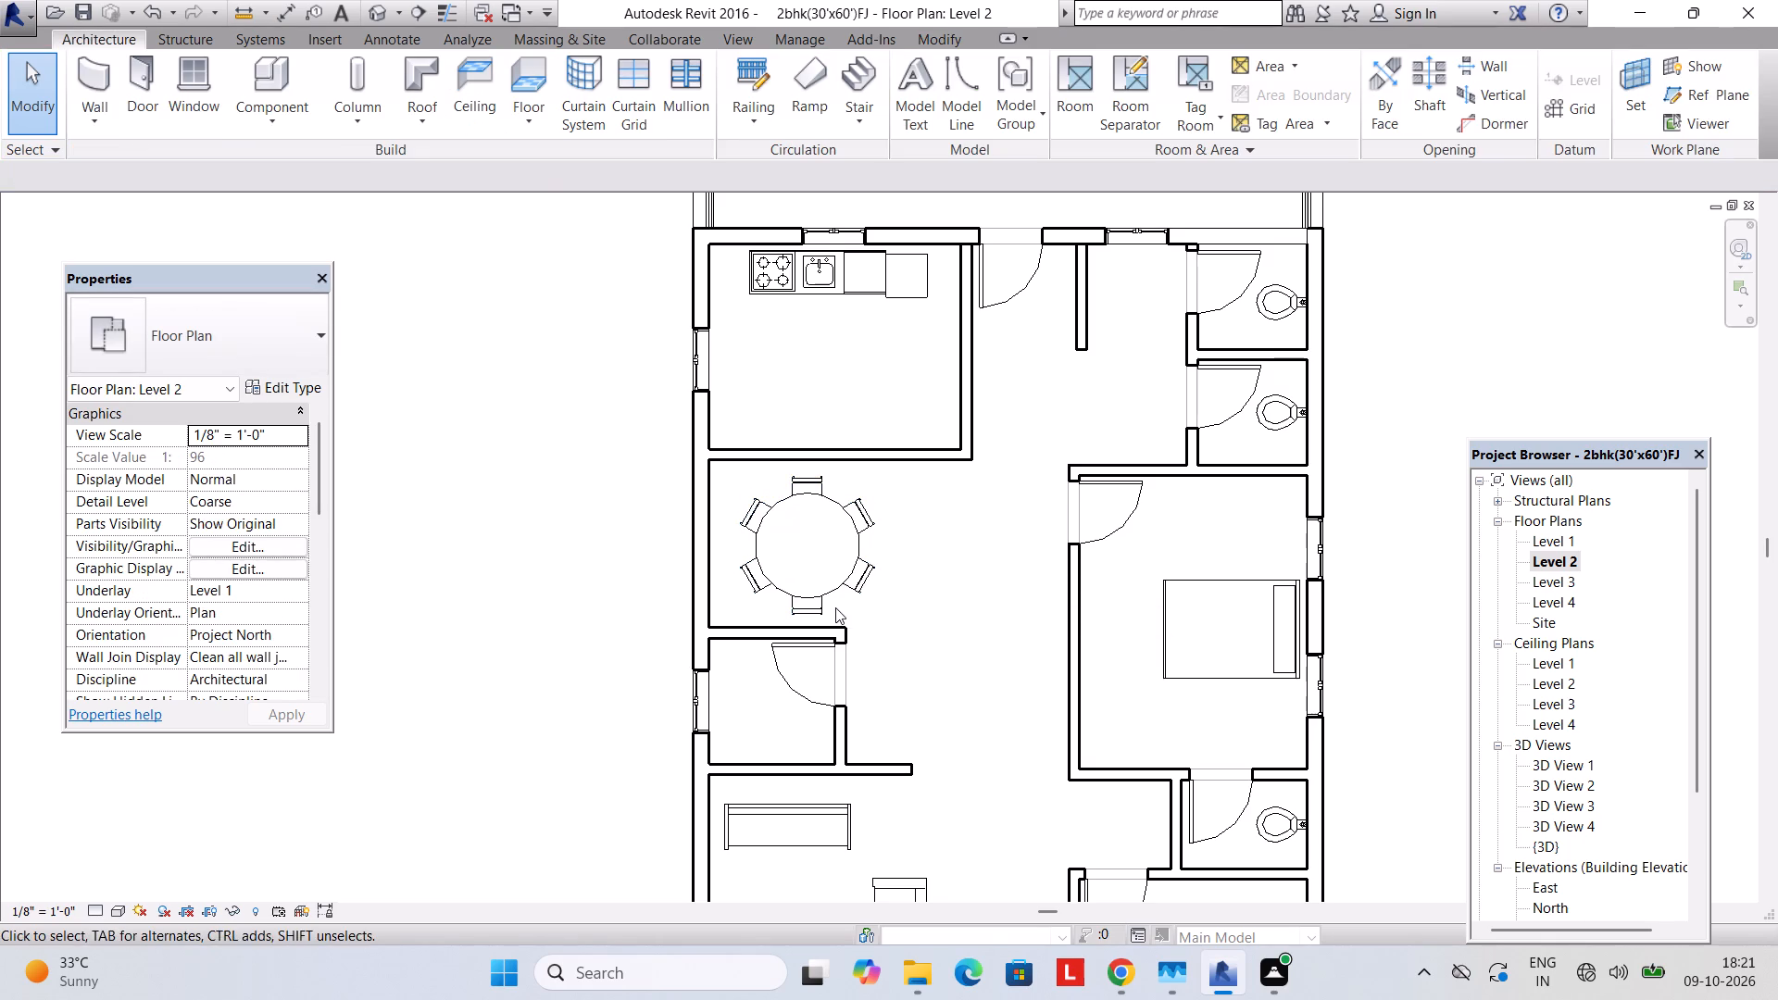
Examine the Level 2 floor plan's rooms and the living-room and bedroom lighting in the Level 1 ceiling plan.
middle_click_drag(835, 607, 812, 437)
scroll(820, 457, "down", 1)
middle_click_drag(818, 532, 807, 406)
middle_click_drag(950, 528, 811, 529)
middle_click_drag(832, 513, 815, 553)
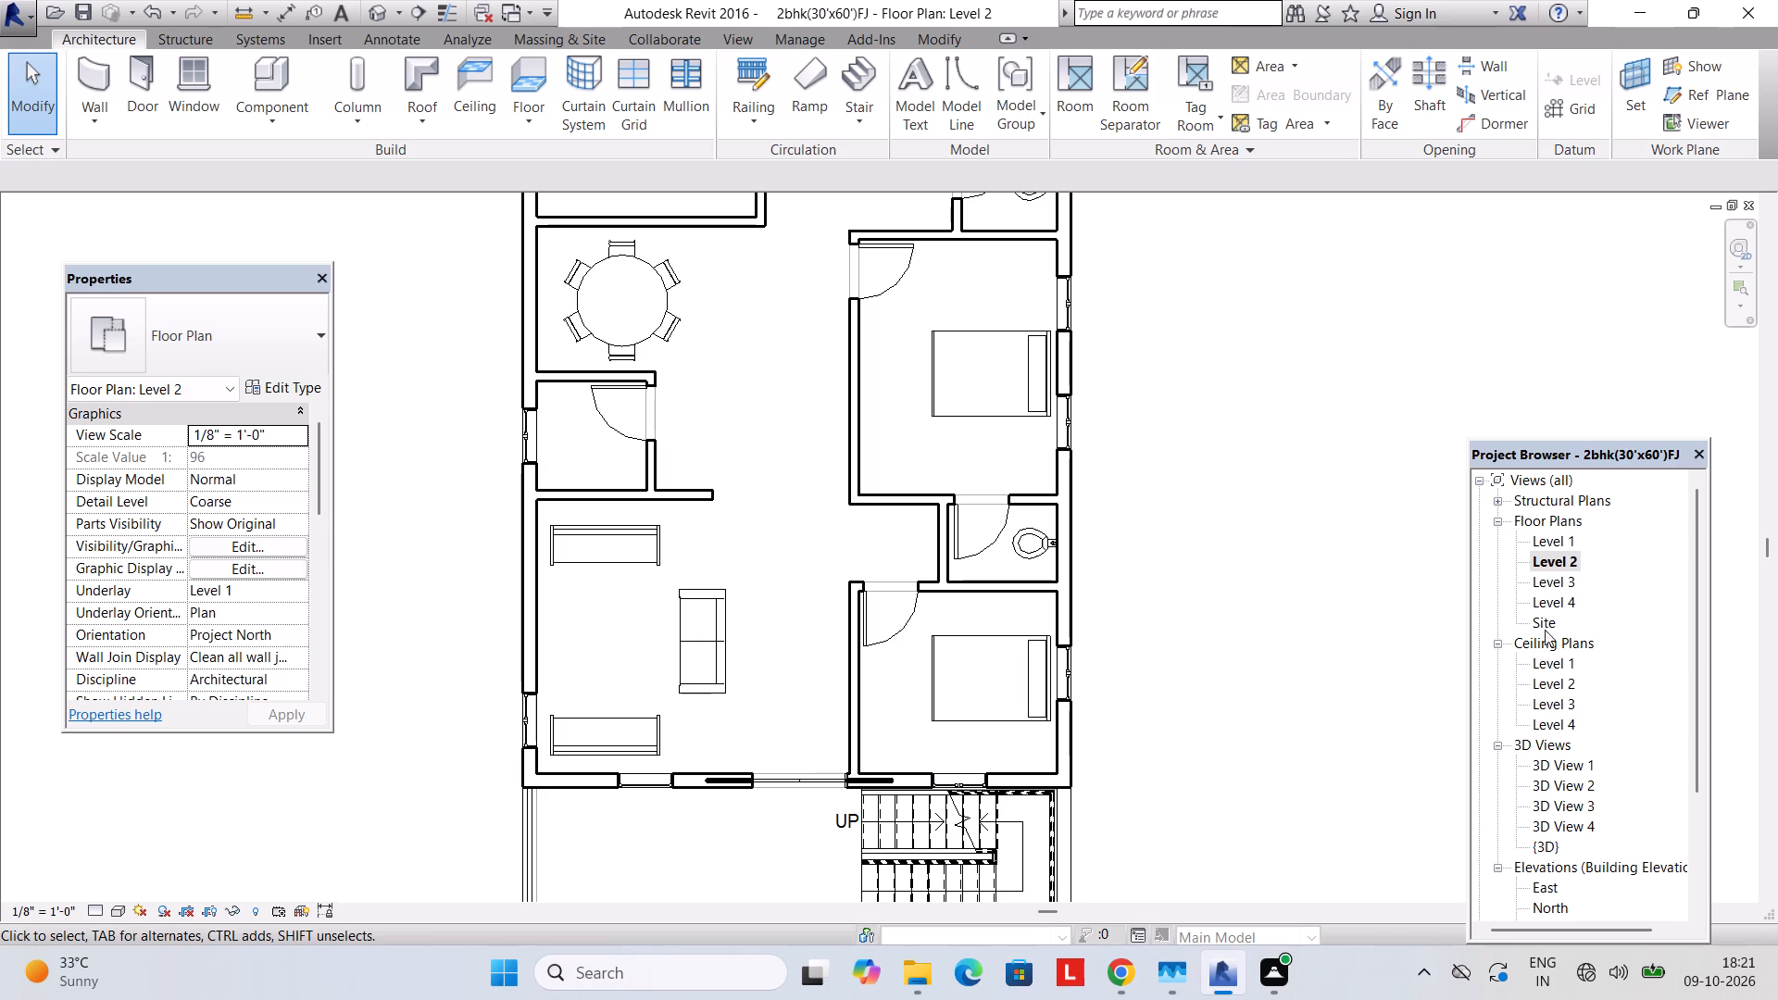
double_click(1551, 663)
middle_click_drag(1231, 637, 1484, 490)
middle_click_drag(1385, 631, 1379, 576)
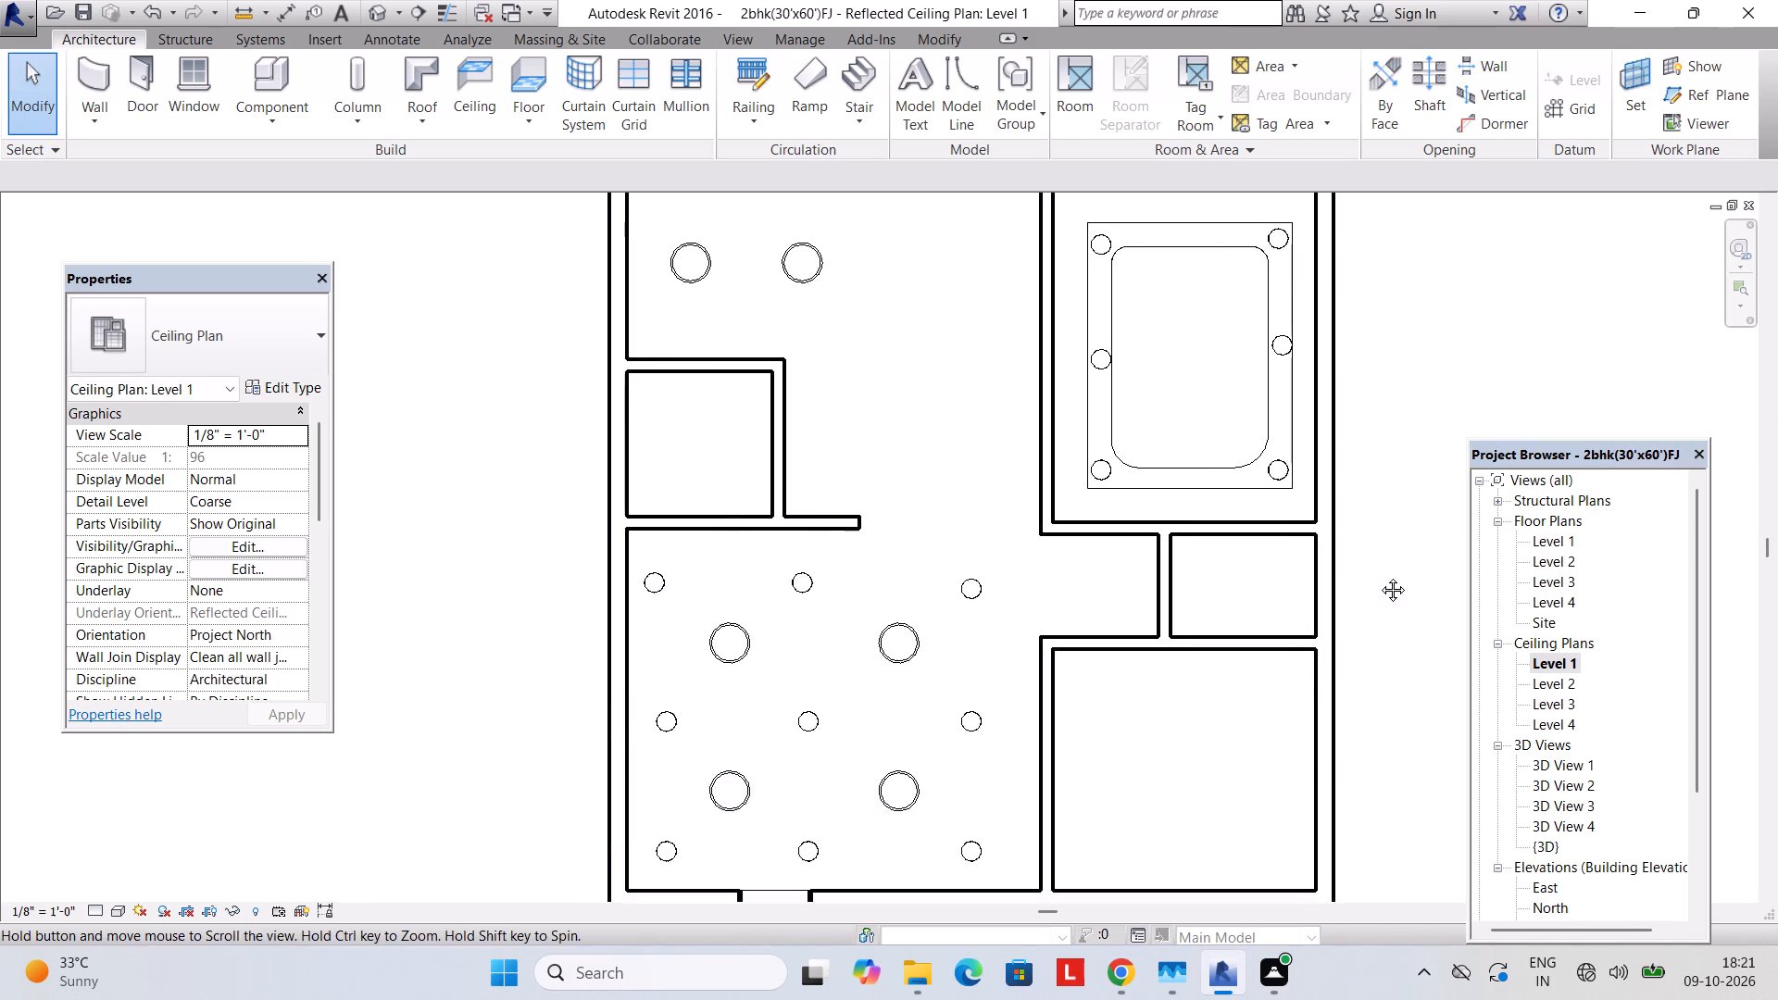
middle_click_drag(1379, 576, 1371, 465)
middle_click_drag(1260, 635, 1241, 495)
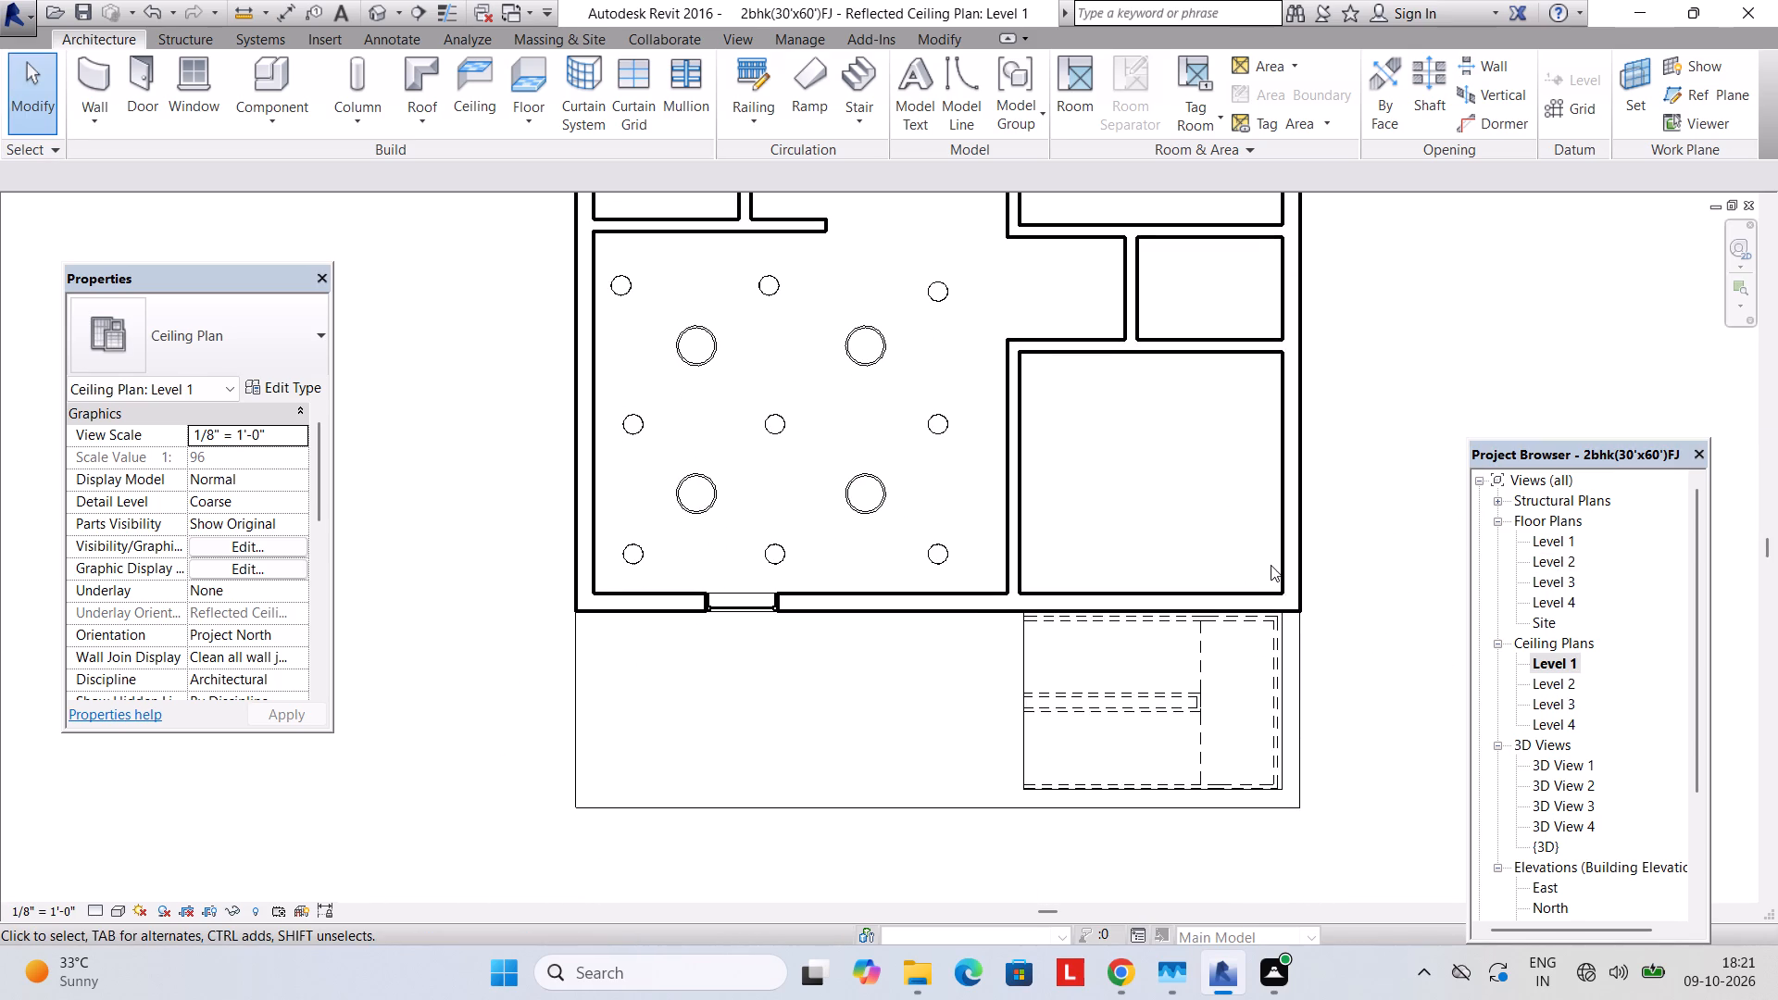
middle_click_drag(1176, 439, 1092, 558)
scroll(1092, 549, "down", 1)
middle_click_drag(1092, 549, 1082, 588)
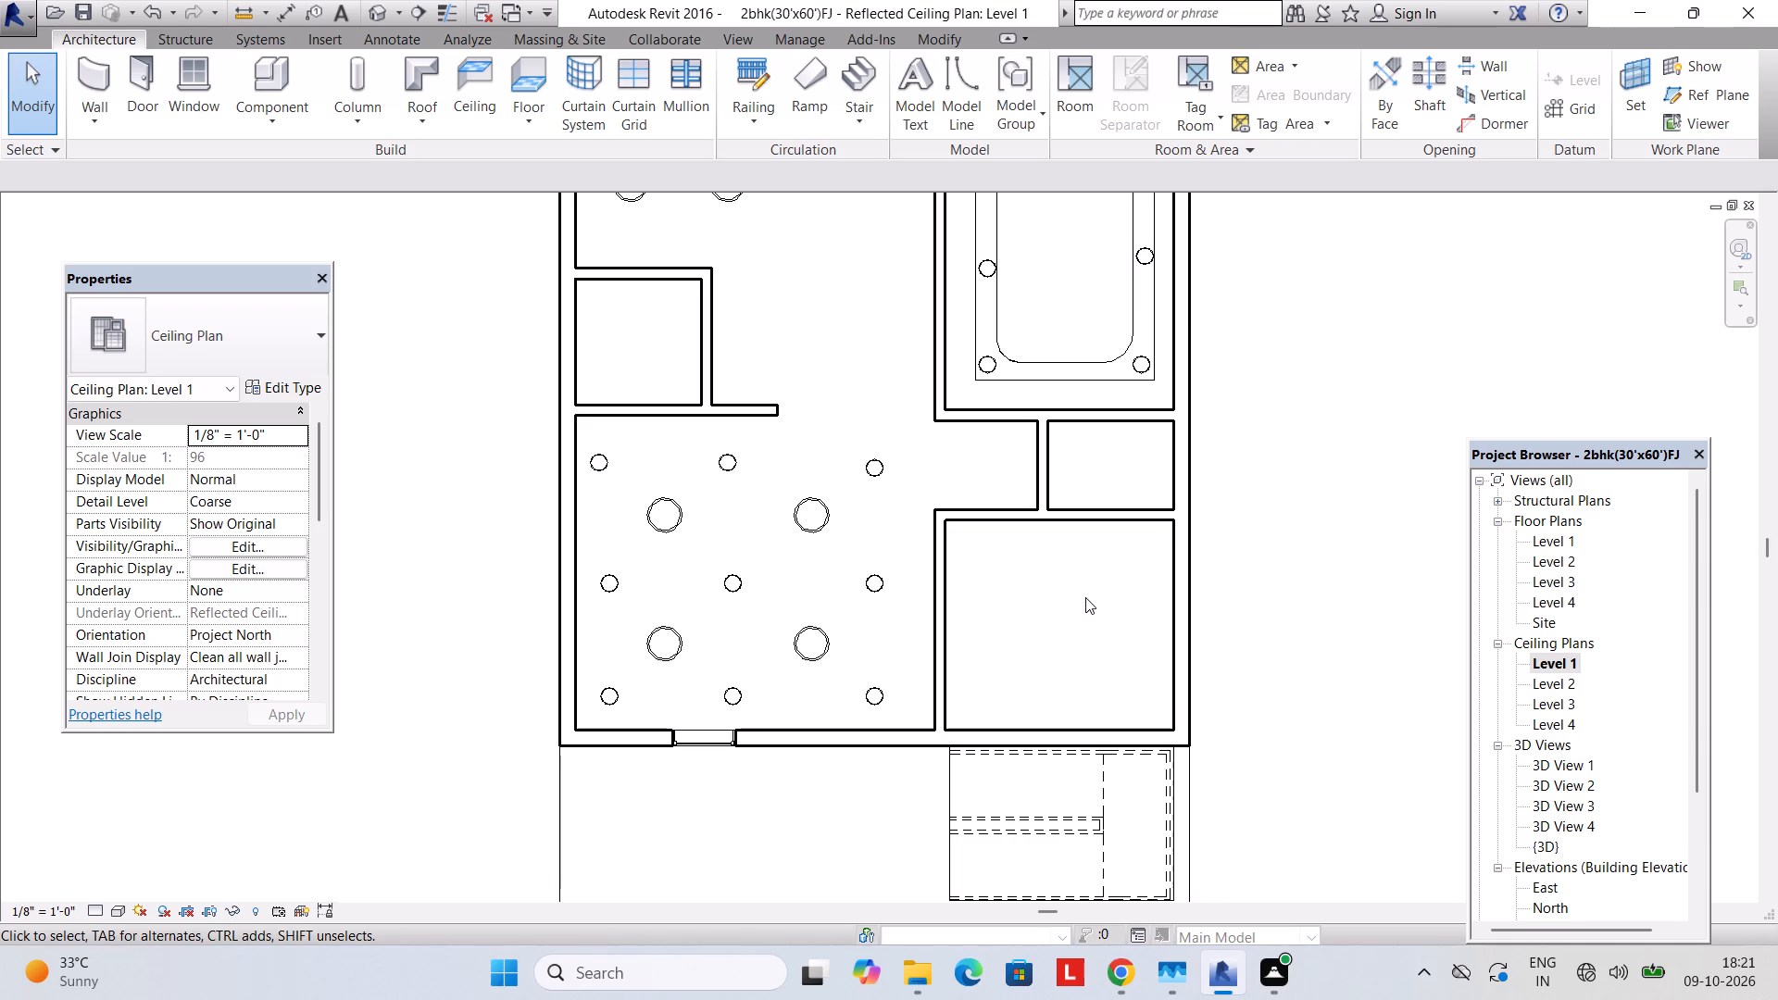
middle_click_drag(1265, 663, 1385, 553)
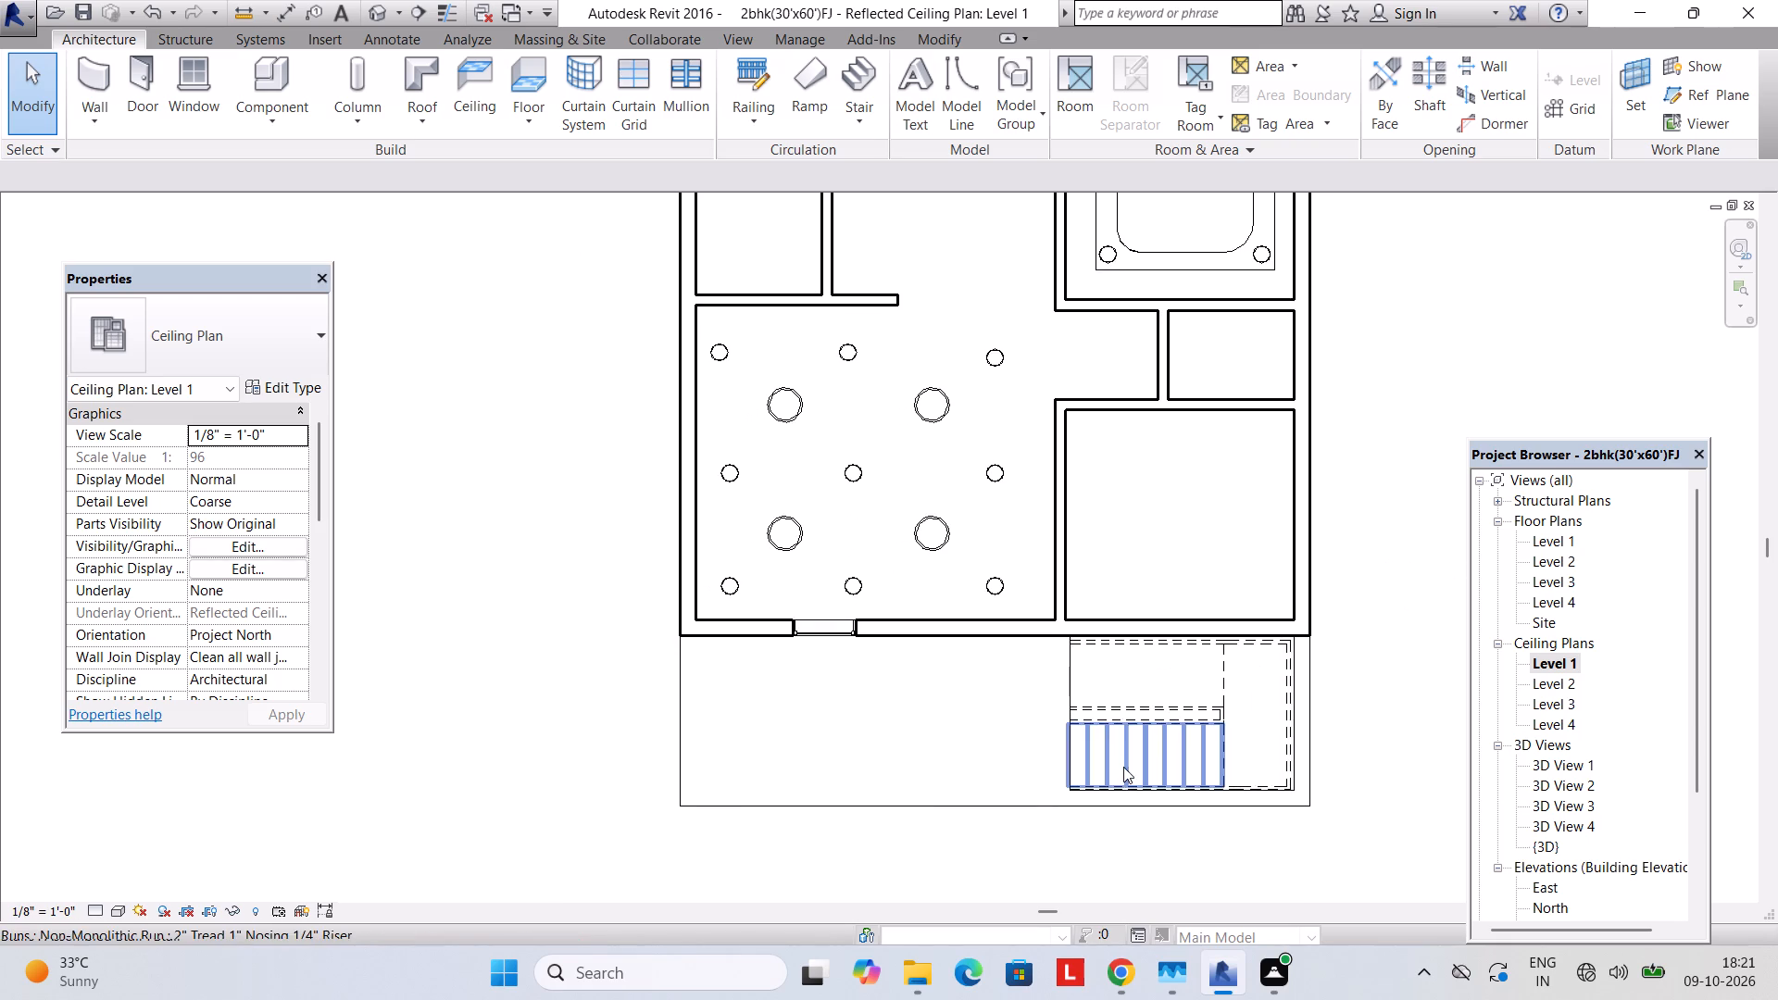
Delete the three flat round ceiling lights in the middle column of the Level 1 living room.
left_click(858, 483)
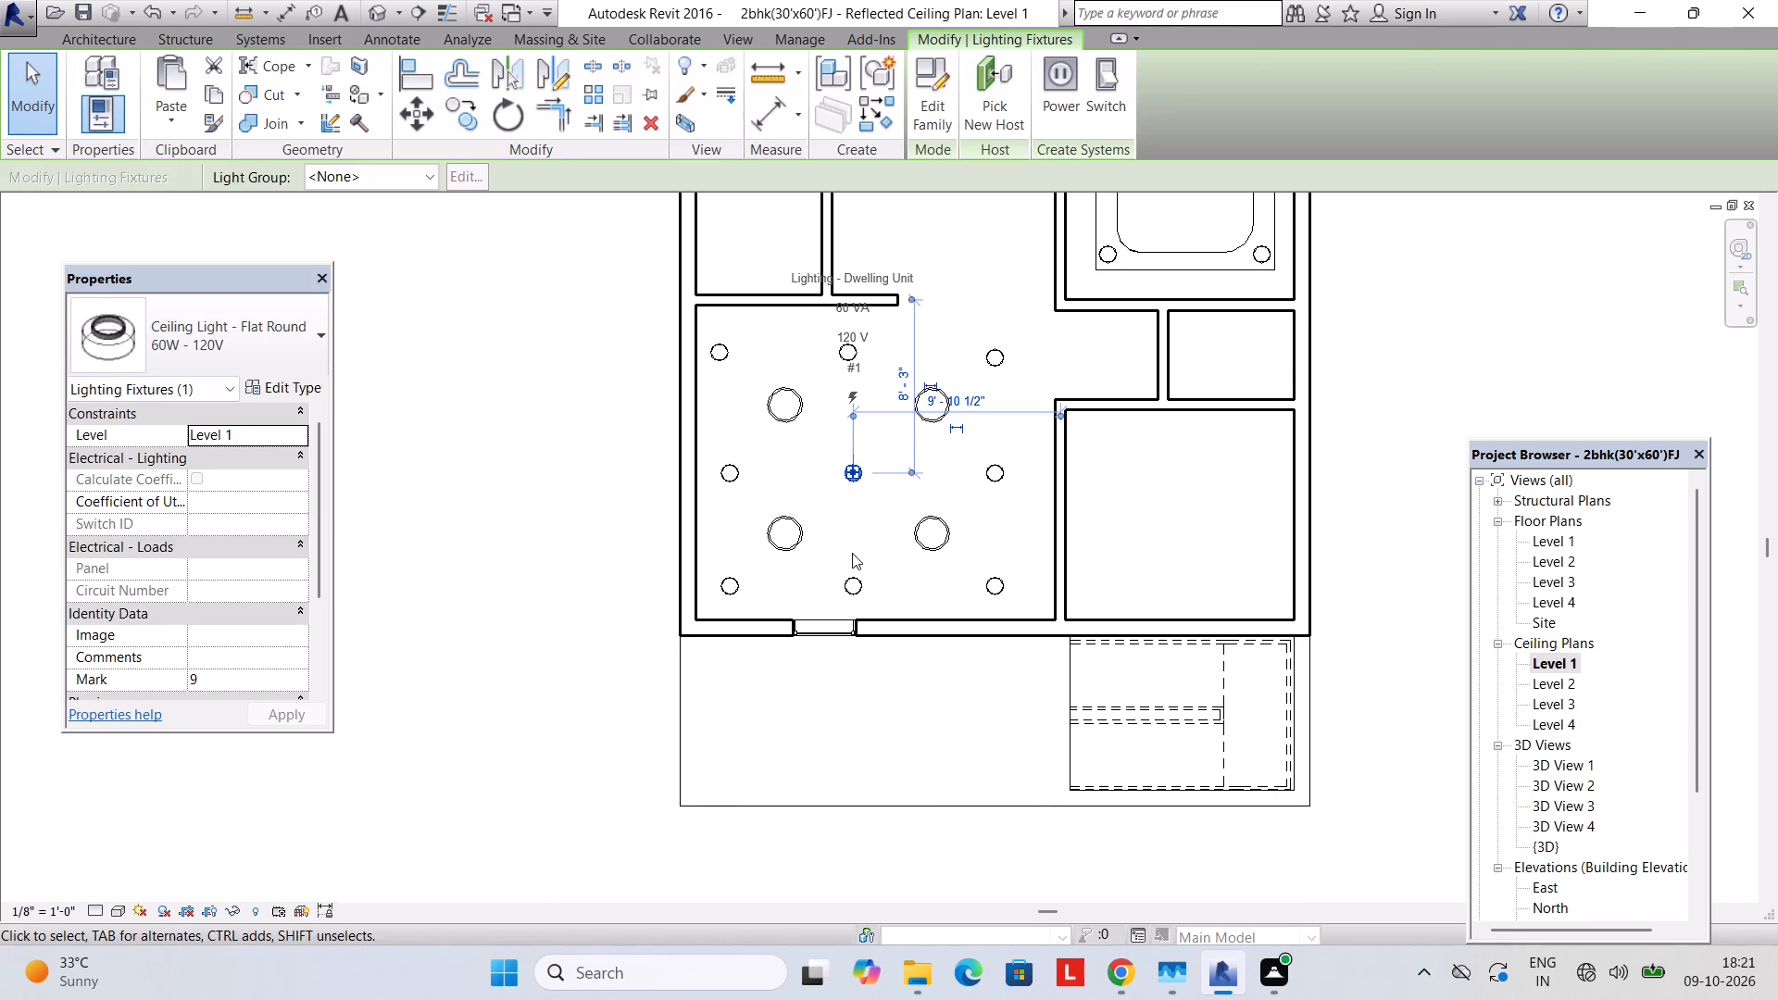
key("Delete")
left_click(855, 589)
key("Delete")
left_click(856, 357)
key("Delete")
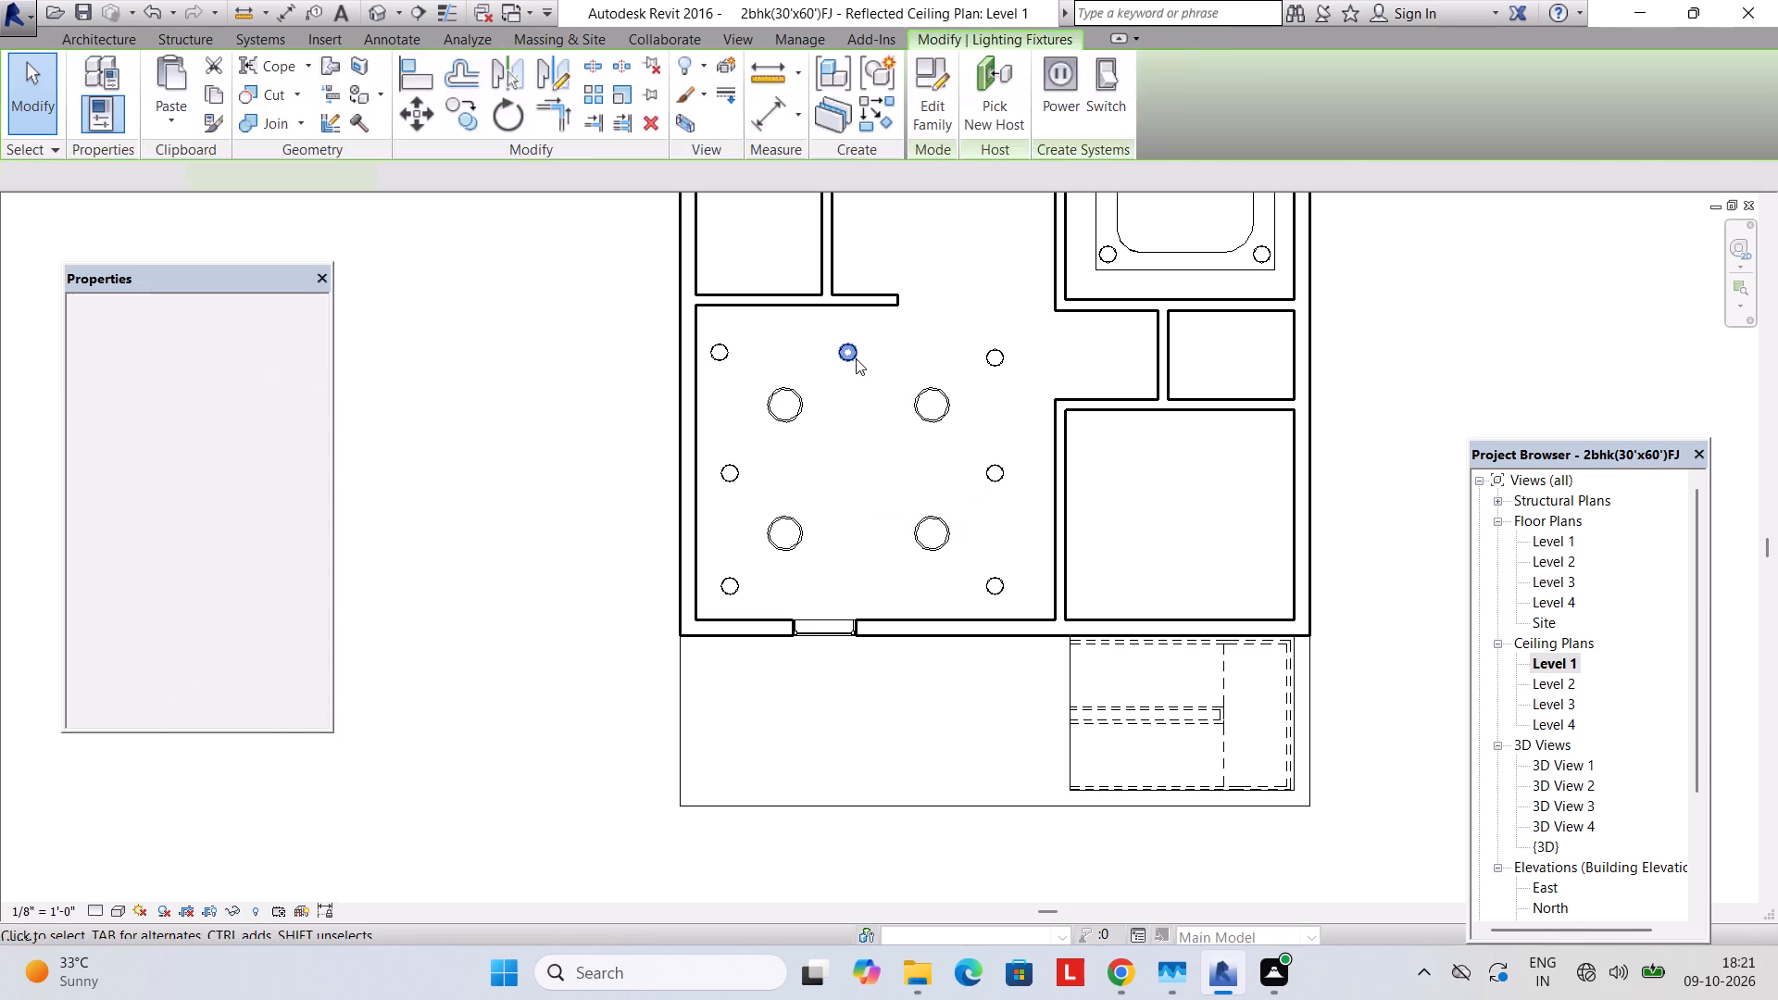
Nudge the two hemisphere pendant lights on the bedroom side of the living room toward the room's centre.
left_click(921, 529)
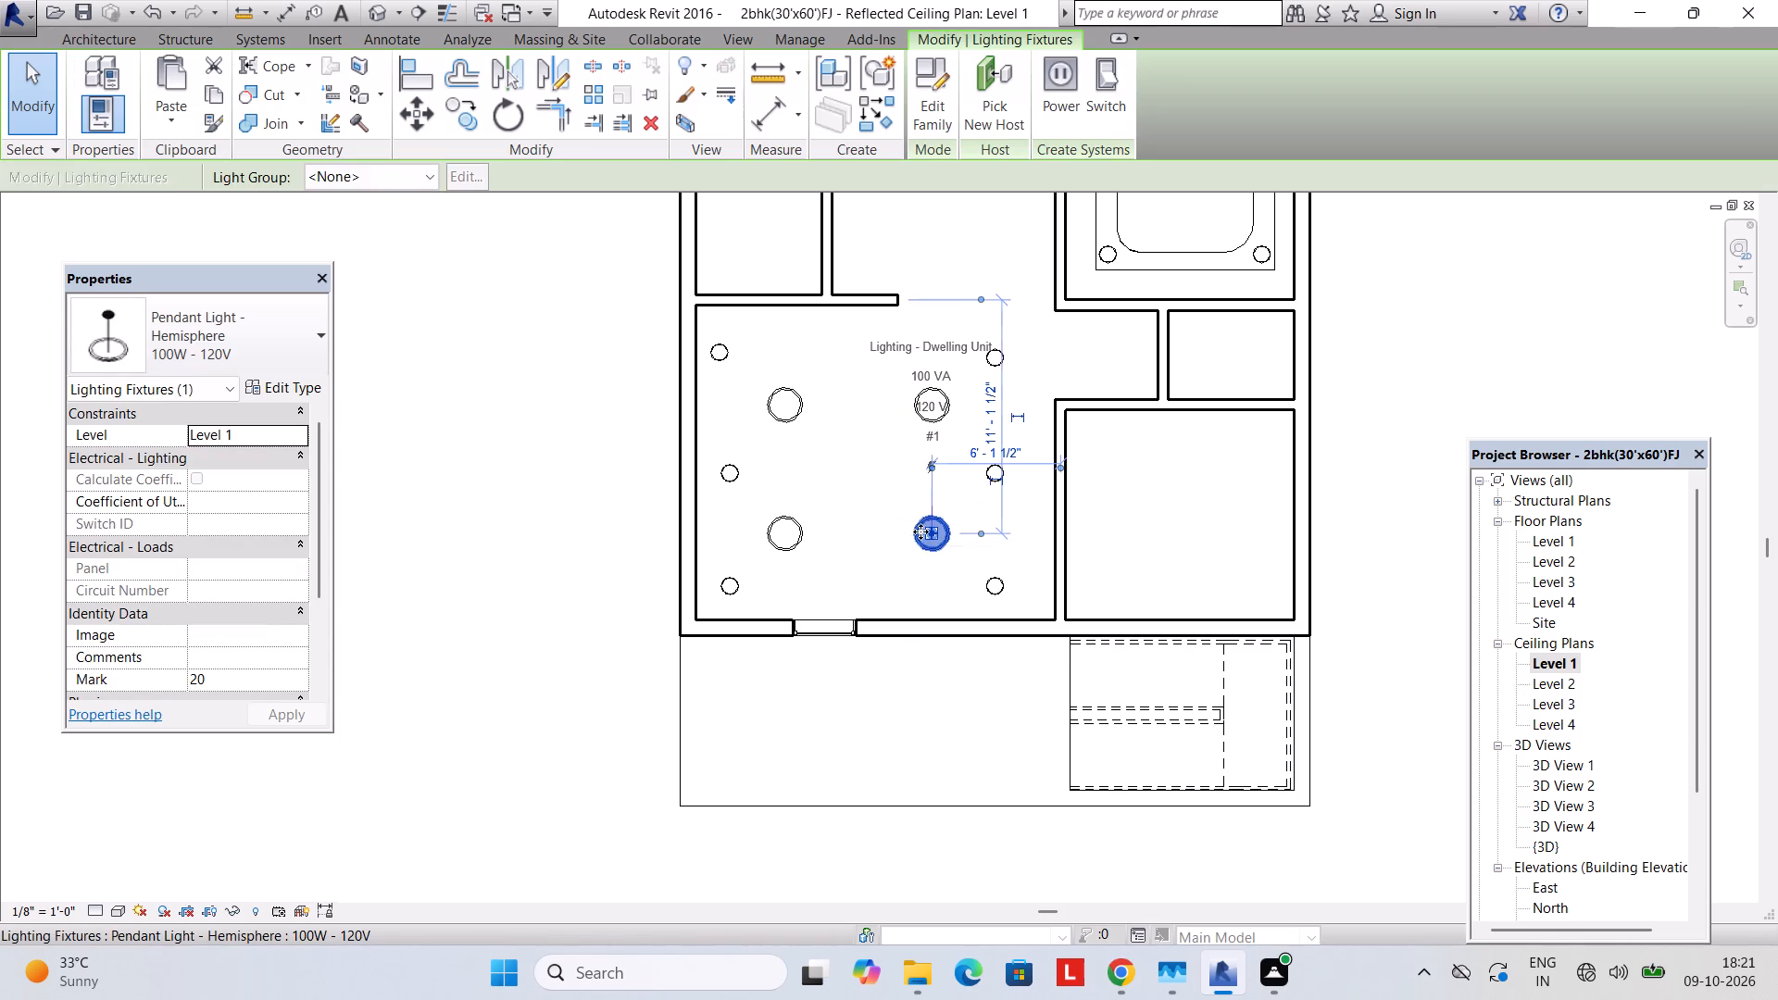
key("Left")
key("Left")
left_click(945, 418)
key("Left")
key("Left")
key("Left")
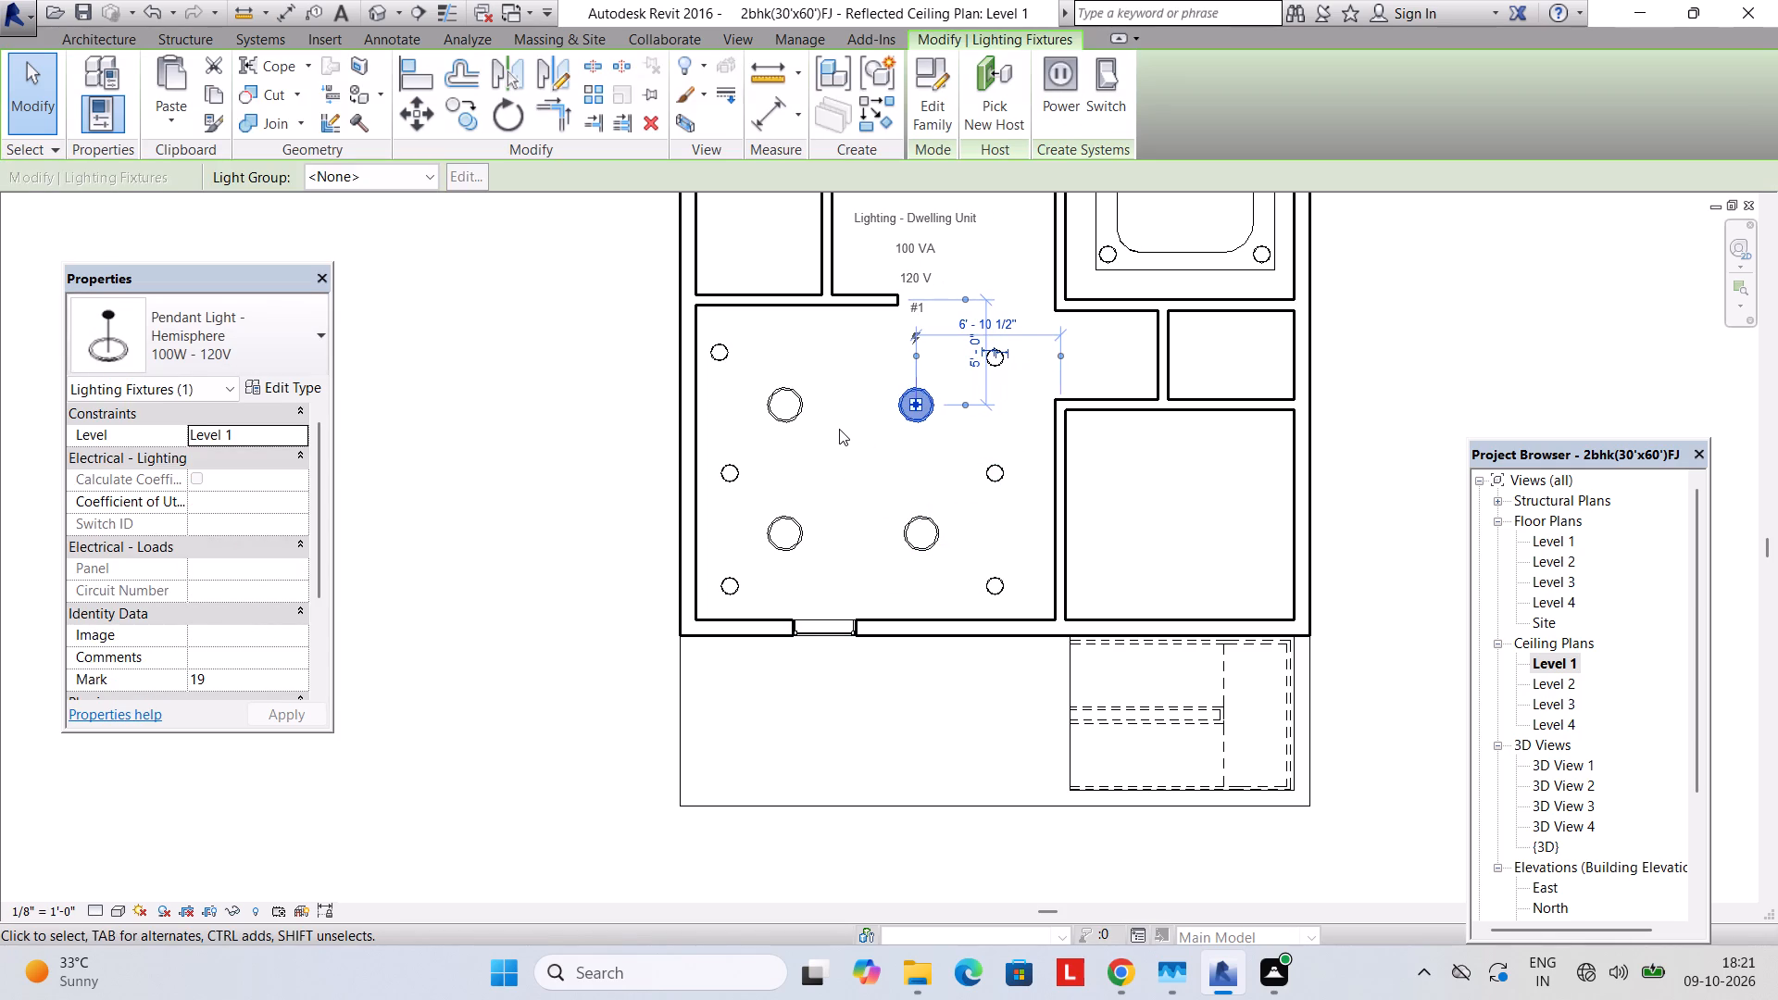
key("Right")
Nudge the two hemisphere pendant lights on the outer-wall side of the living room toward the room's centre.
left_click(808, 417)
key("Right")
key("Right")
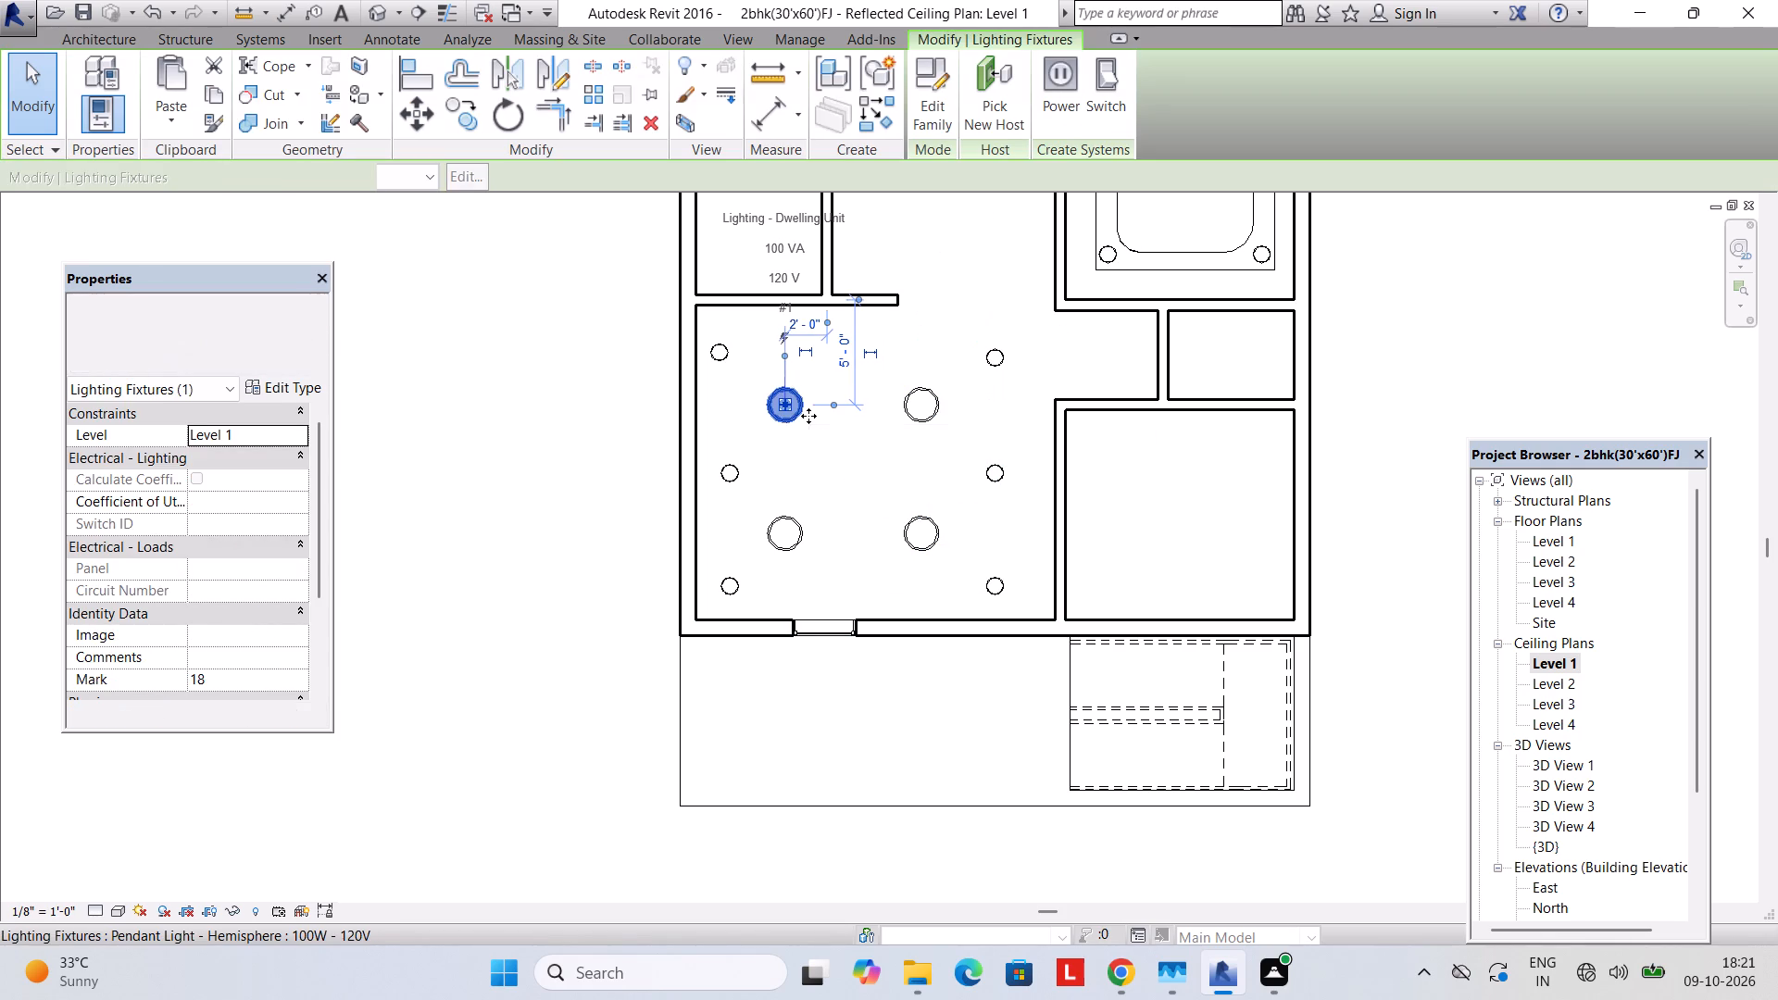
key("Right")
left_click(795, 517)
key("Right")
key("Right")
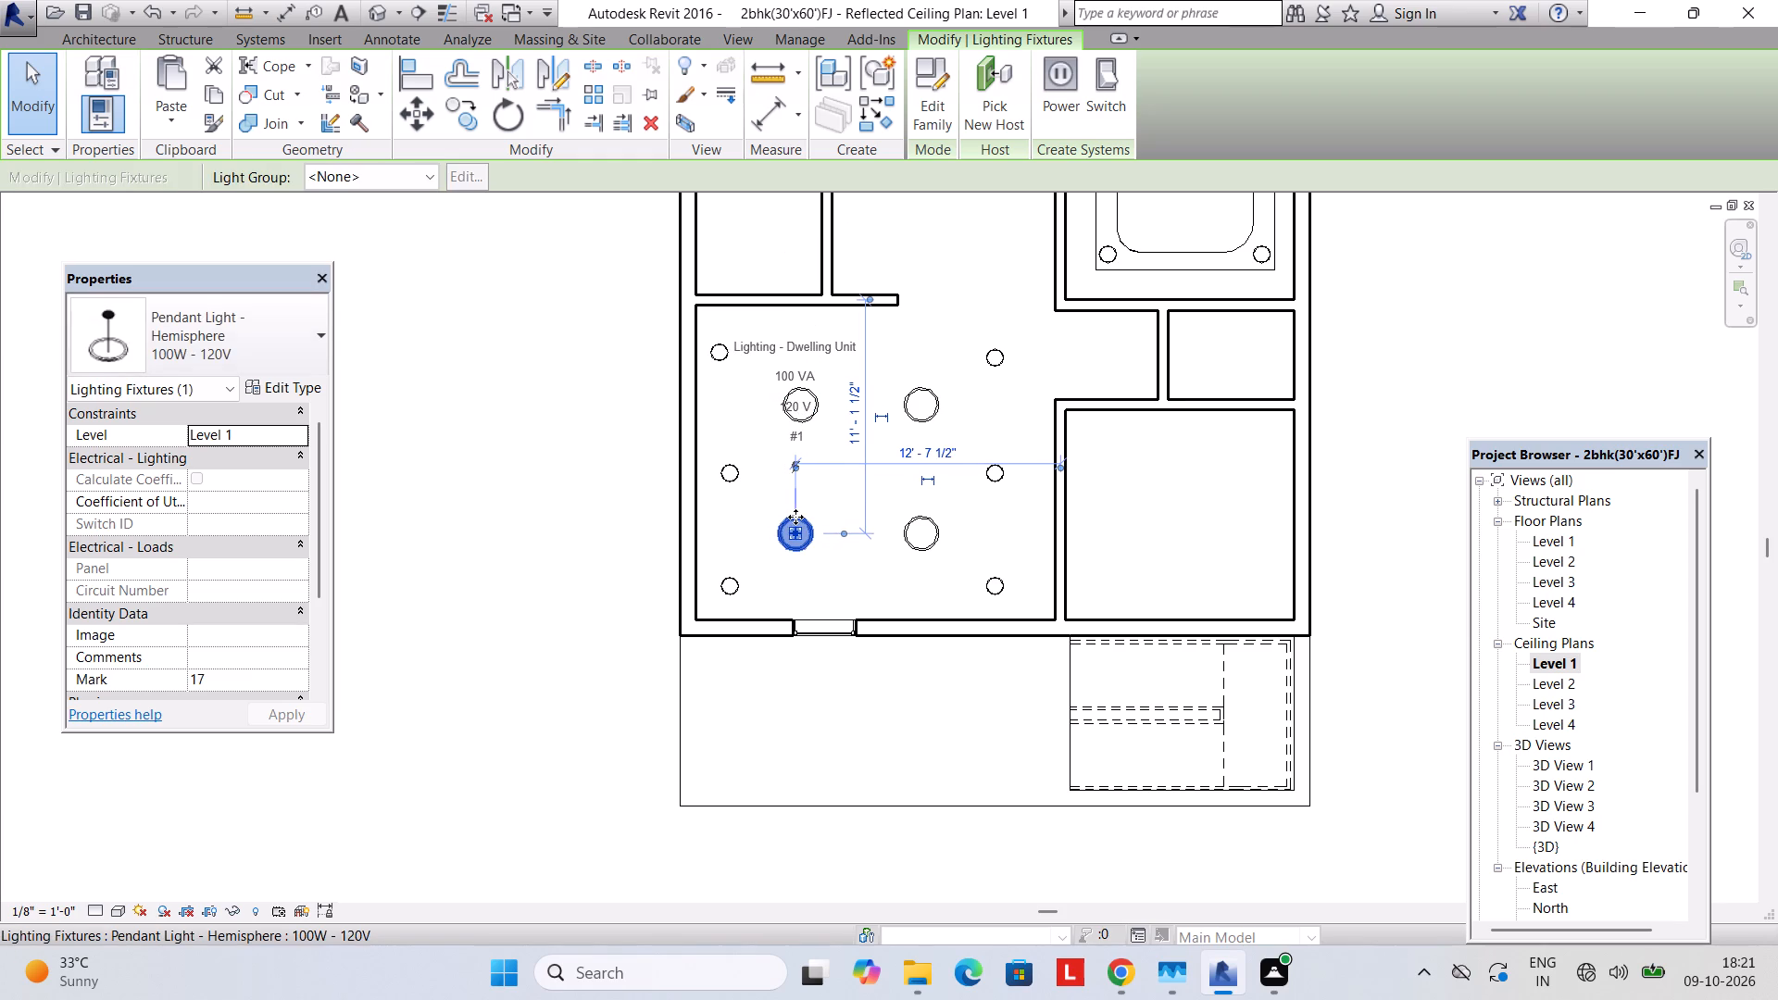
key("Right")
key("Escape")
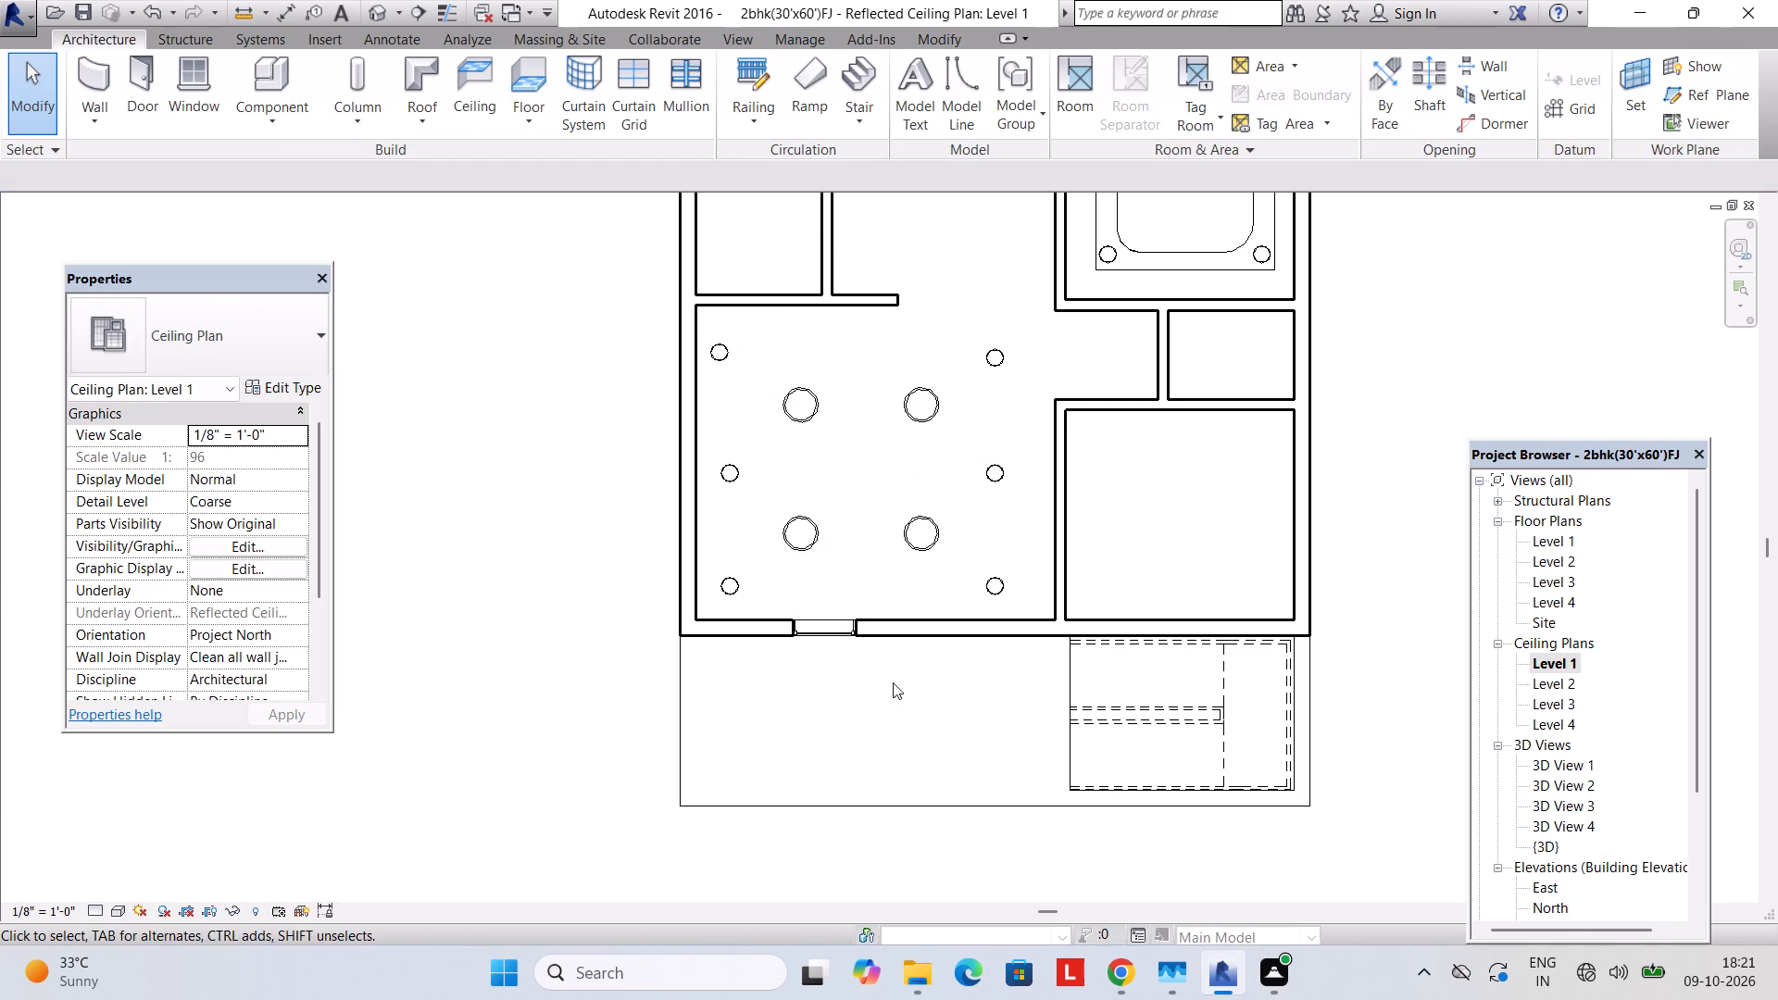
Open the default 3D view and examine the Level 1 living, dining and kitchen interiors with their ceiling lights.
left_click(753, 40)
left_click(675, 124)
left_click(697, 174)
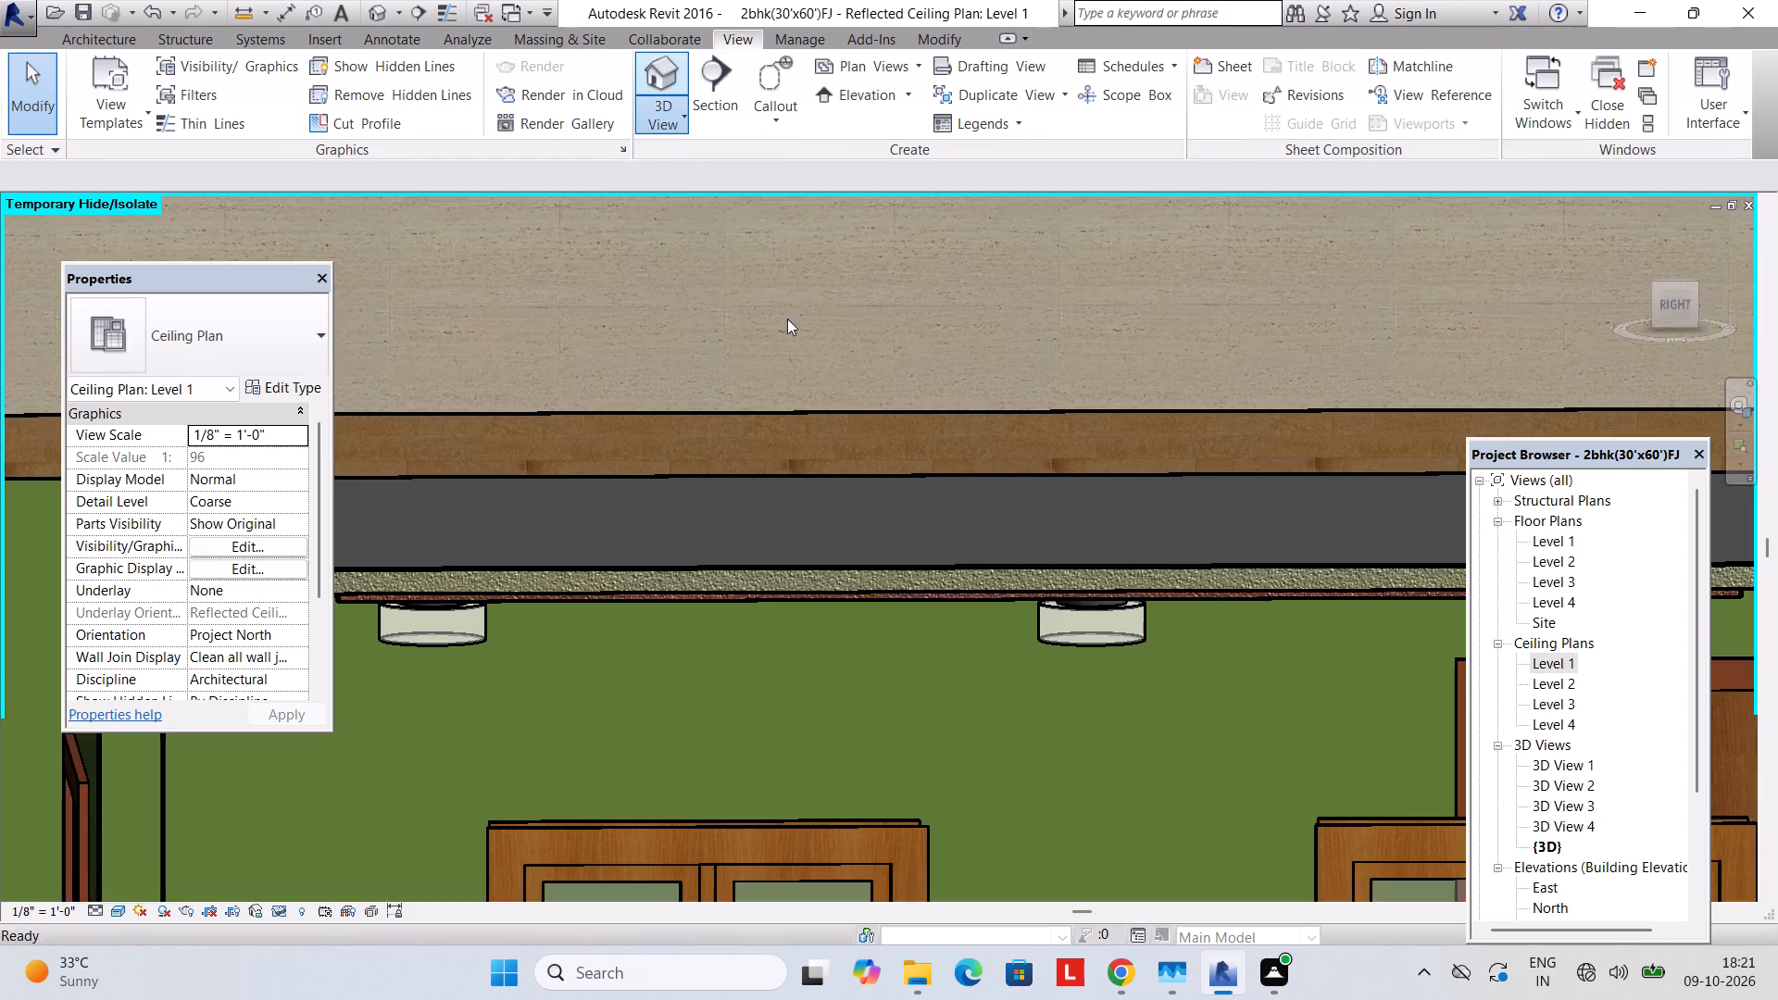
middle_click_drag(835, 448, 834, 355)
scroll(833, 348, "down", 11)
middle_click_drag(811, 452, 1147, 468)
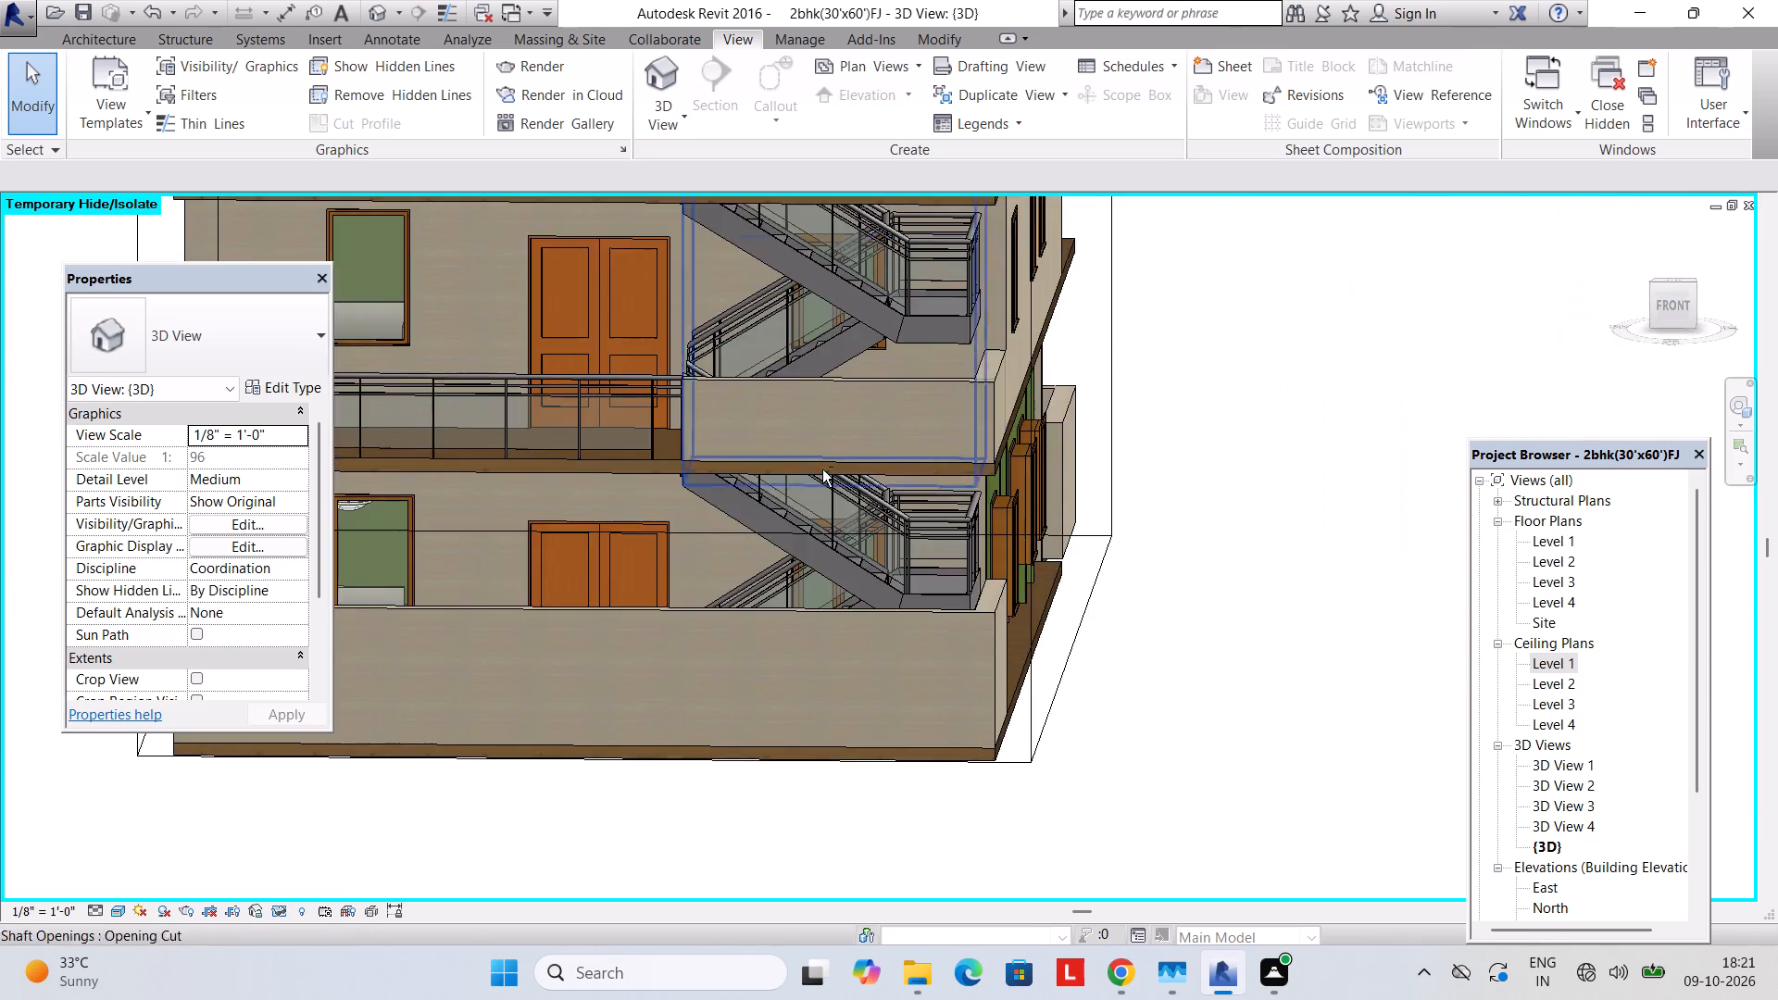
middle_click_drag(820, 469, 1129, 478, "shift")
scroll(973, 500, "up", 2)
middle_click_drag(1108, 543, 1127, 394, "shift")
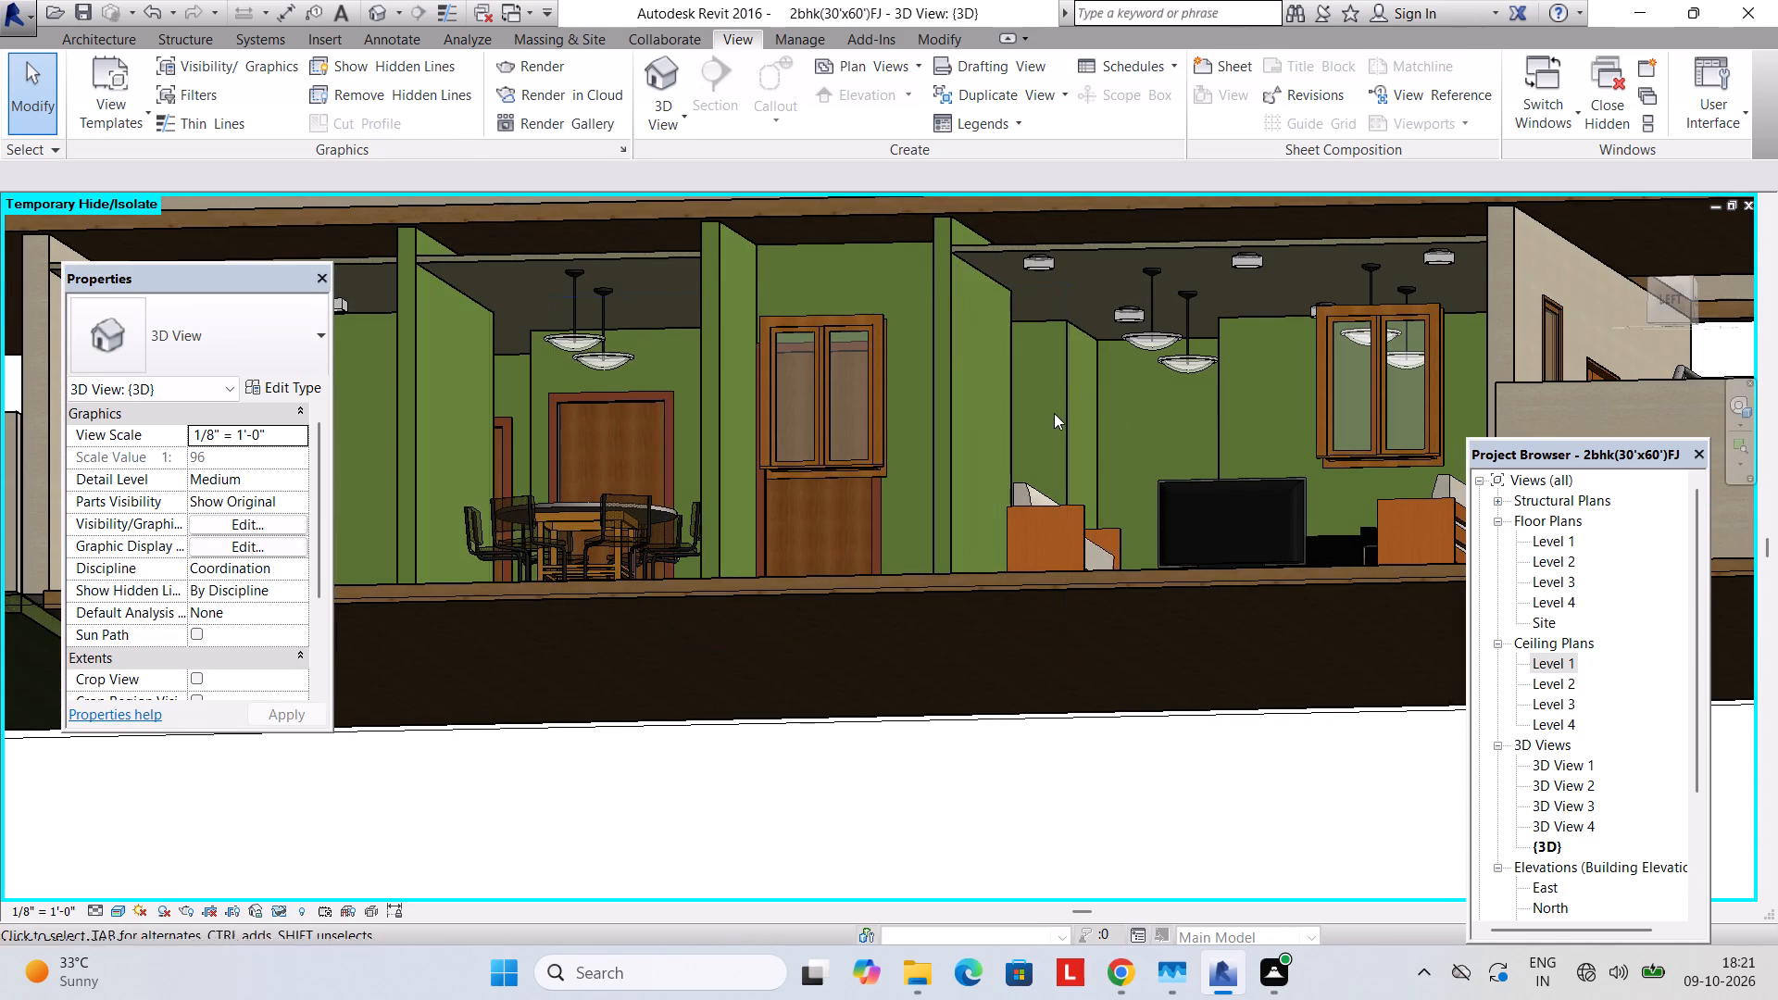
middle_click_drag(1087, 411, 1103, 531, "shift")
middle_click_drag(1102, 546, 1190, 549)
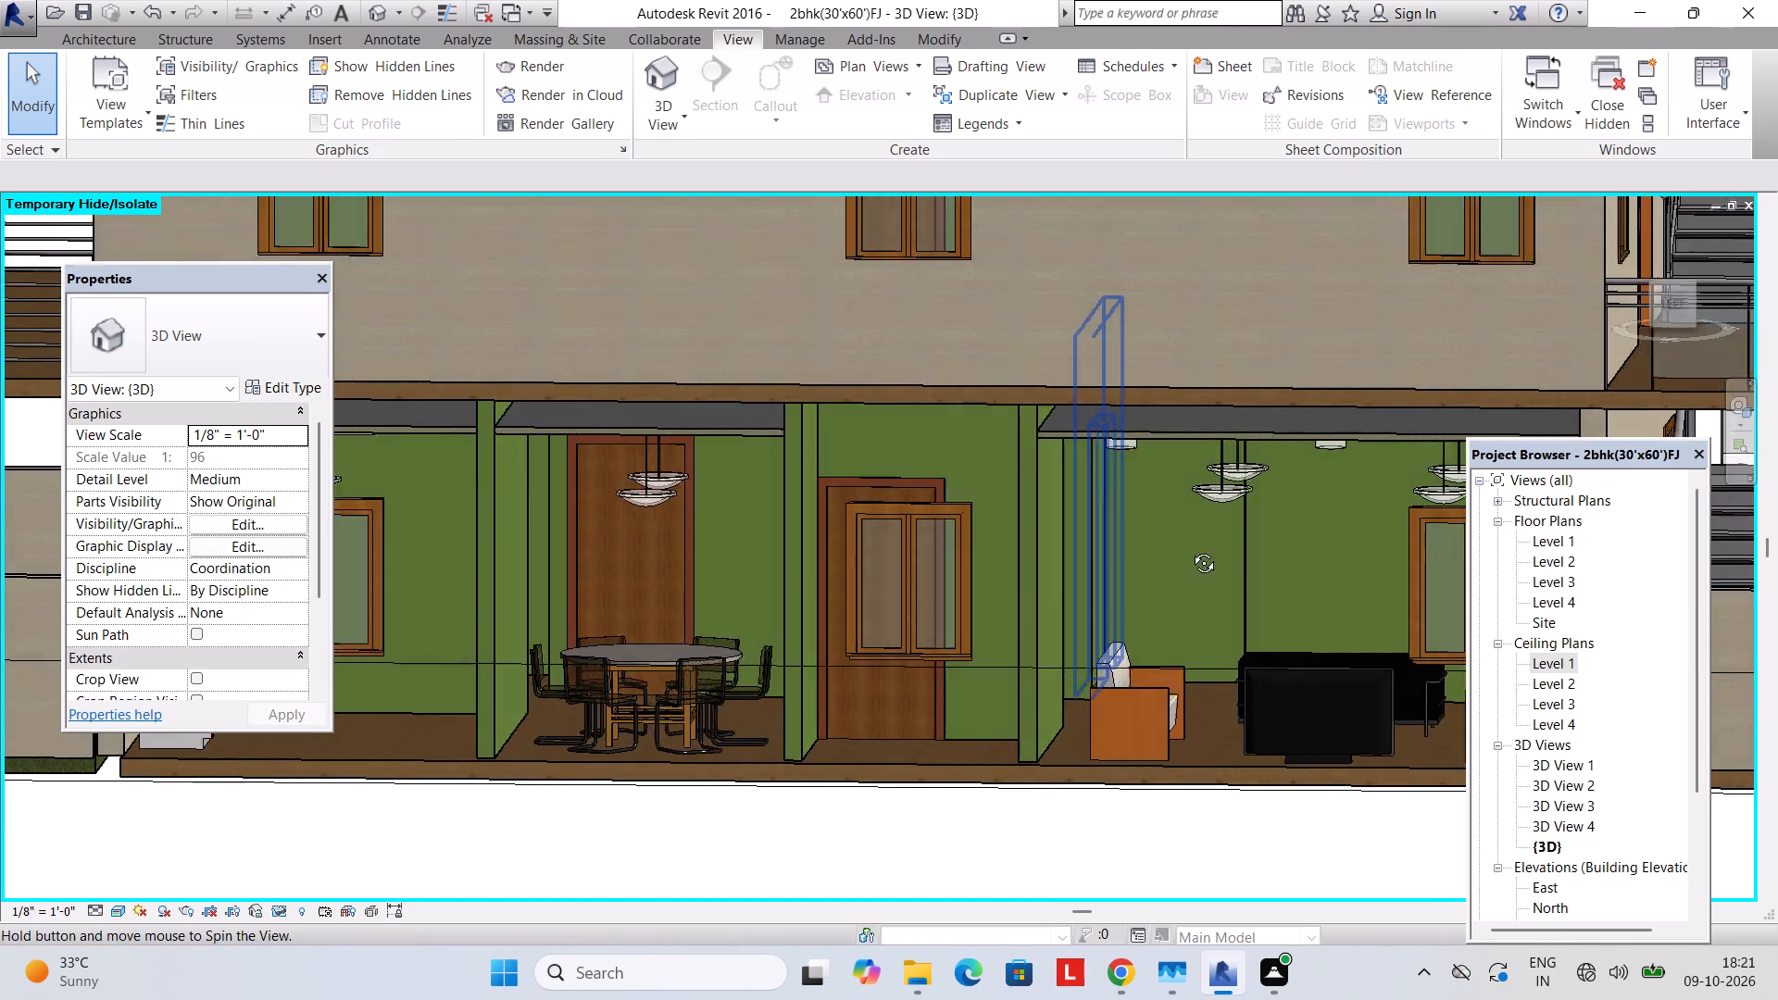
middle_click_drag(1190, 549, 1202, 552)
middle_click_drag(1059, 597, 1023, 638)
middle_click_drag(938, 565, 1220, 490)
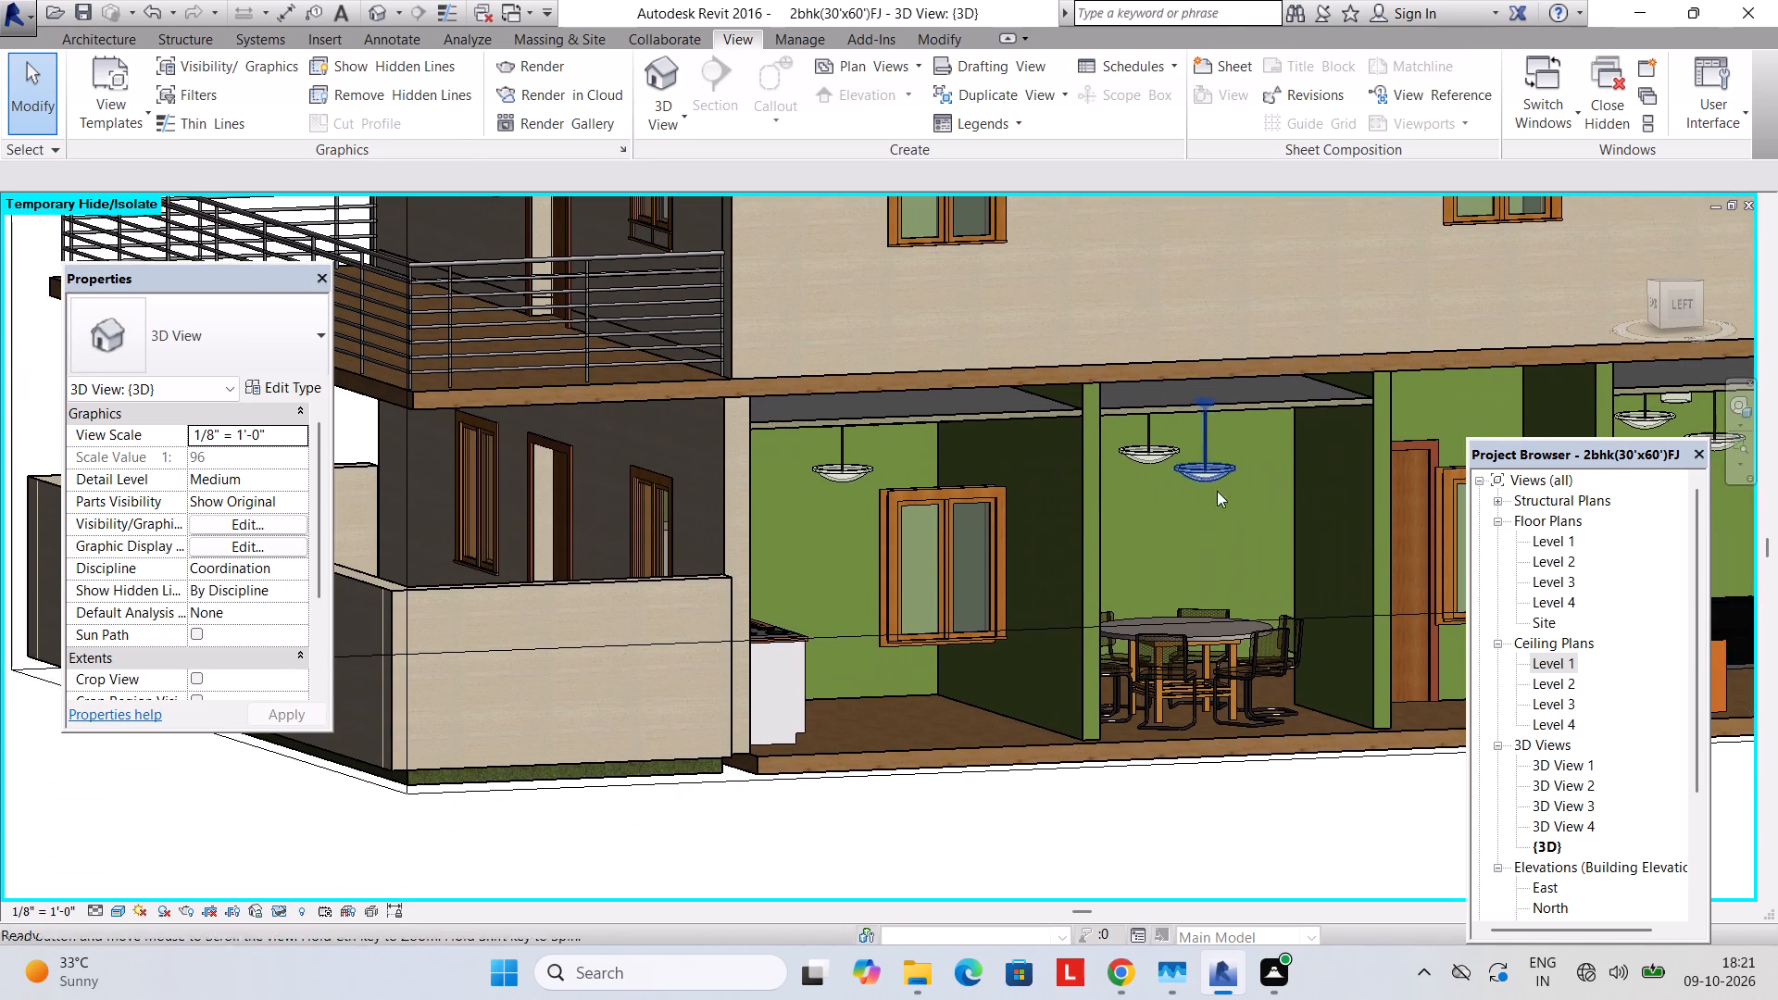
middle_click_drag(1002, 529, 1108, 580)
middle_click_drag(1086, 563, 983, 643, "shift")
scroll(948, 603, "down", 1)
middle_click_drag(964, 598, 1220, 545)
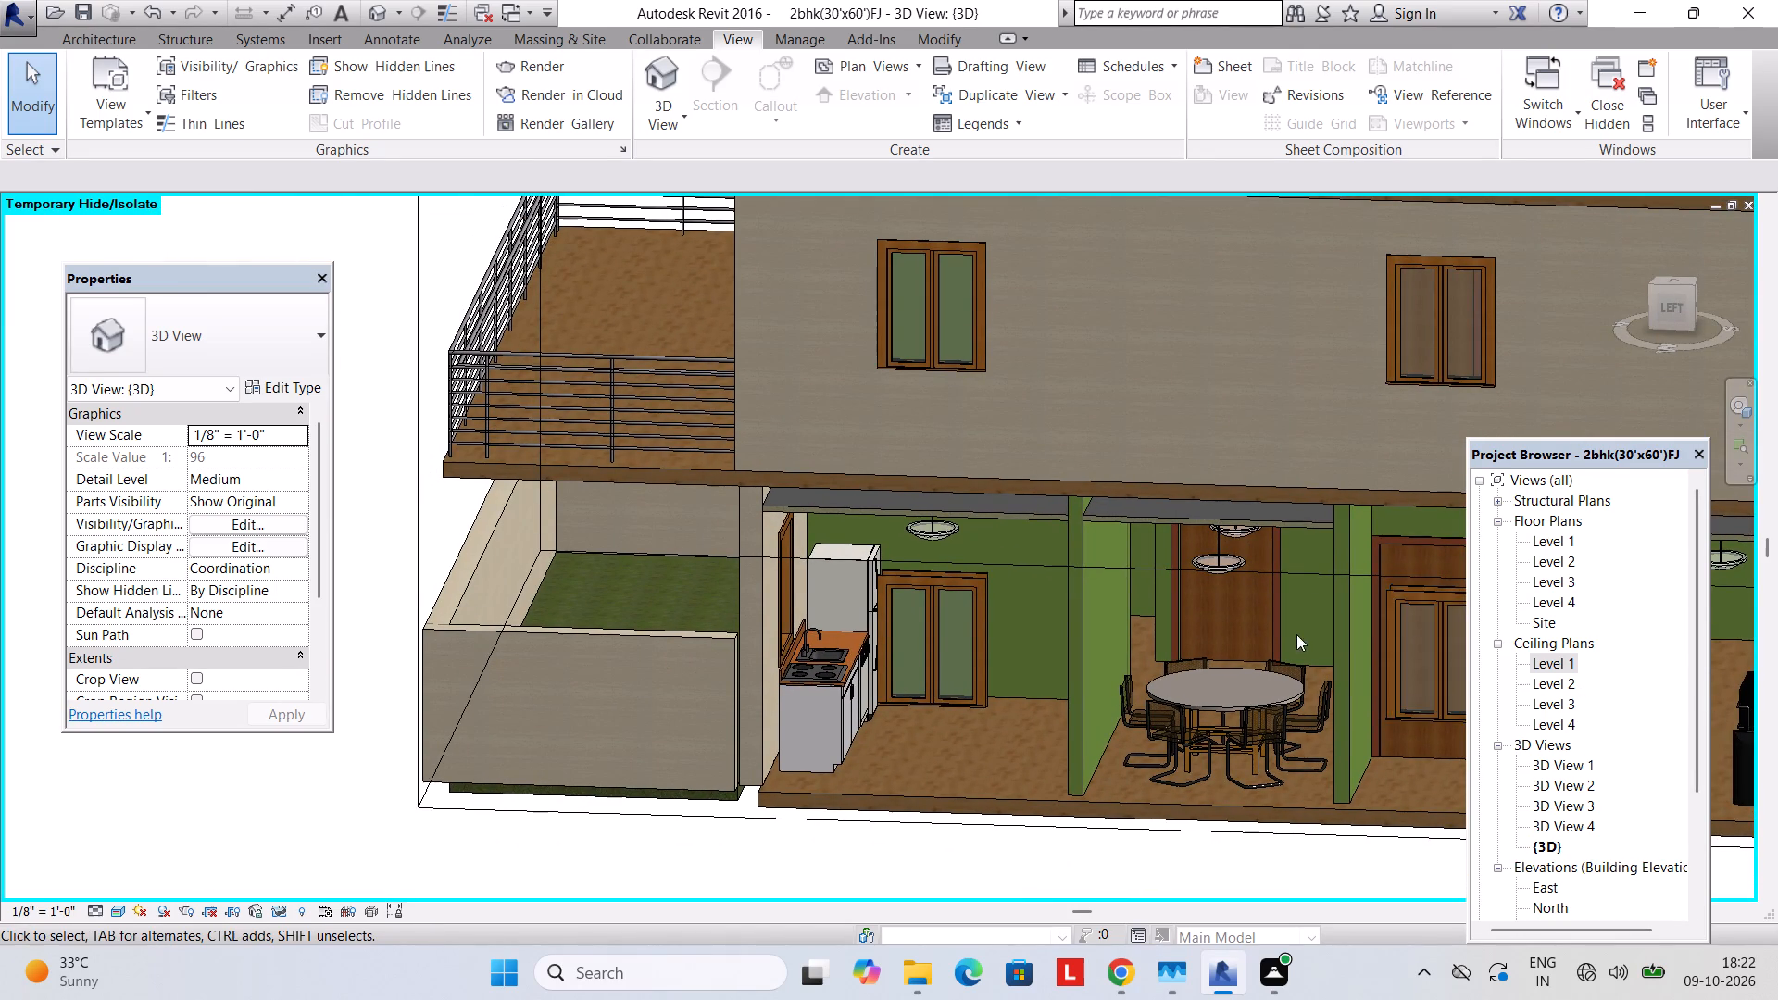
Examine the house exterior in 3D, including the front facade, external staircase, balcony and roof.
scroll(1294, 613, "down", 3)
middle_click_drag(1294, 613, 1058, 504)
middle_click_drag(1162, 535, 1005, 464, "shift")
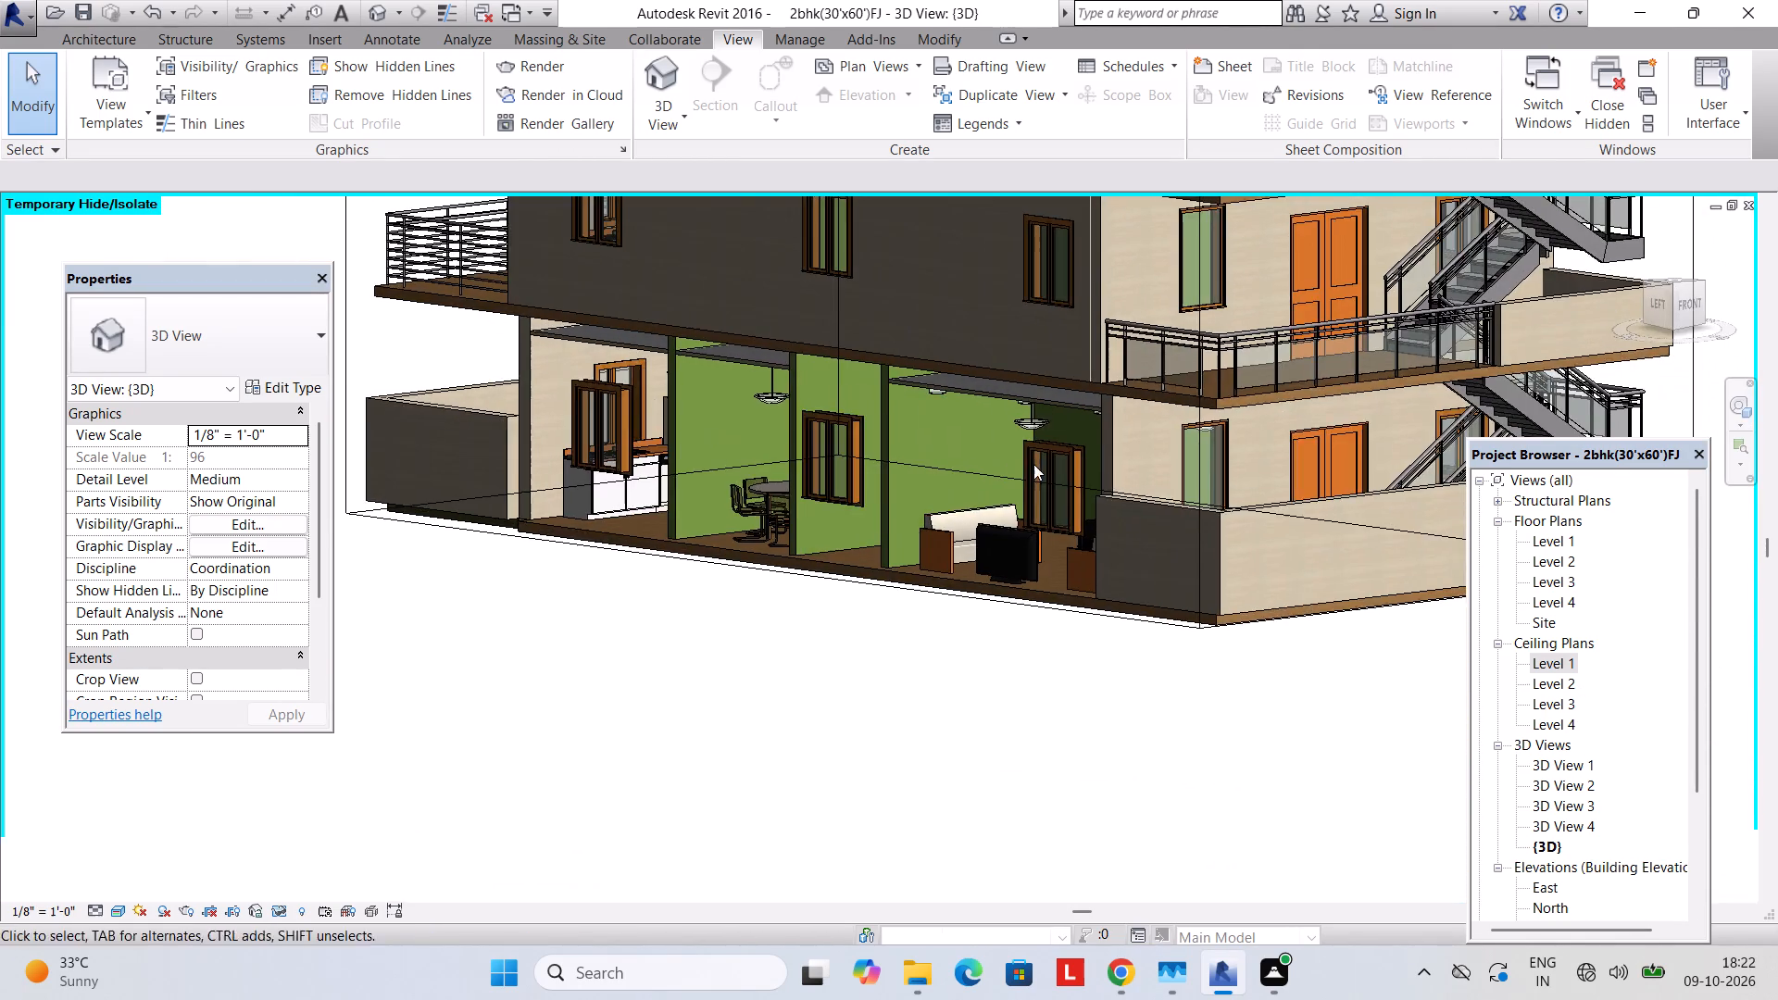
middle_click_drag(1294, 476, 1081, 478, "shift")
middle_click_drag(1087, 462, 1032, 675)
middle_click_drag(1033, 593, 1108, 417, "shift")
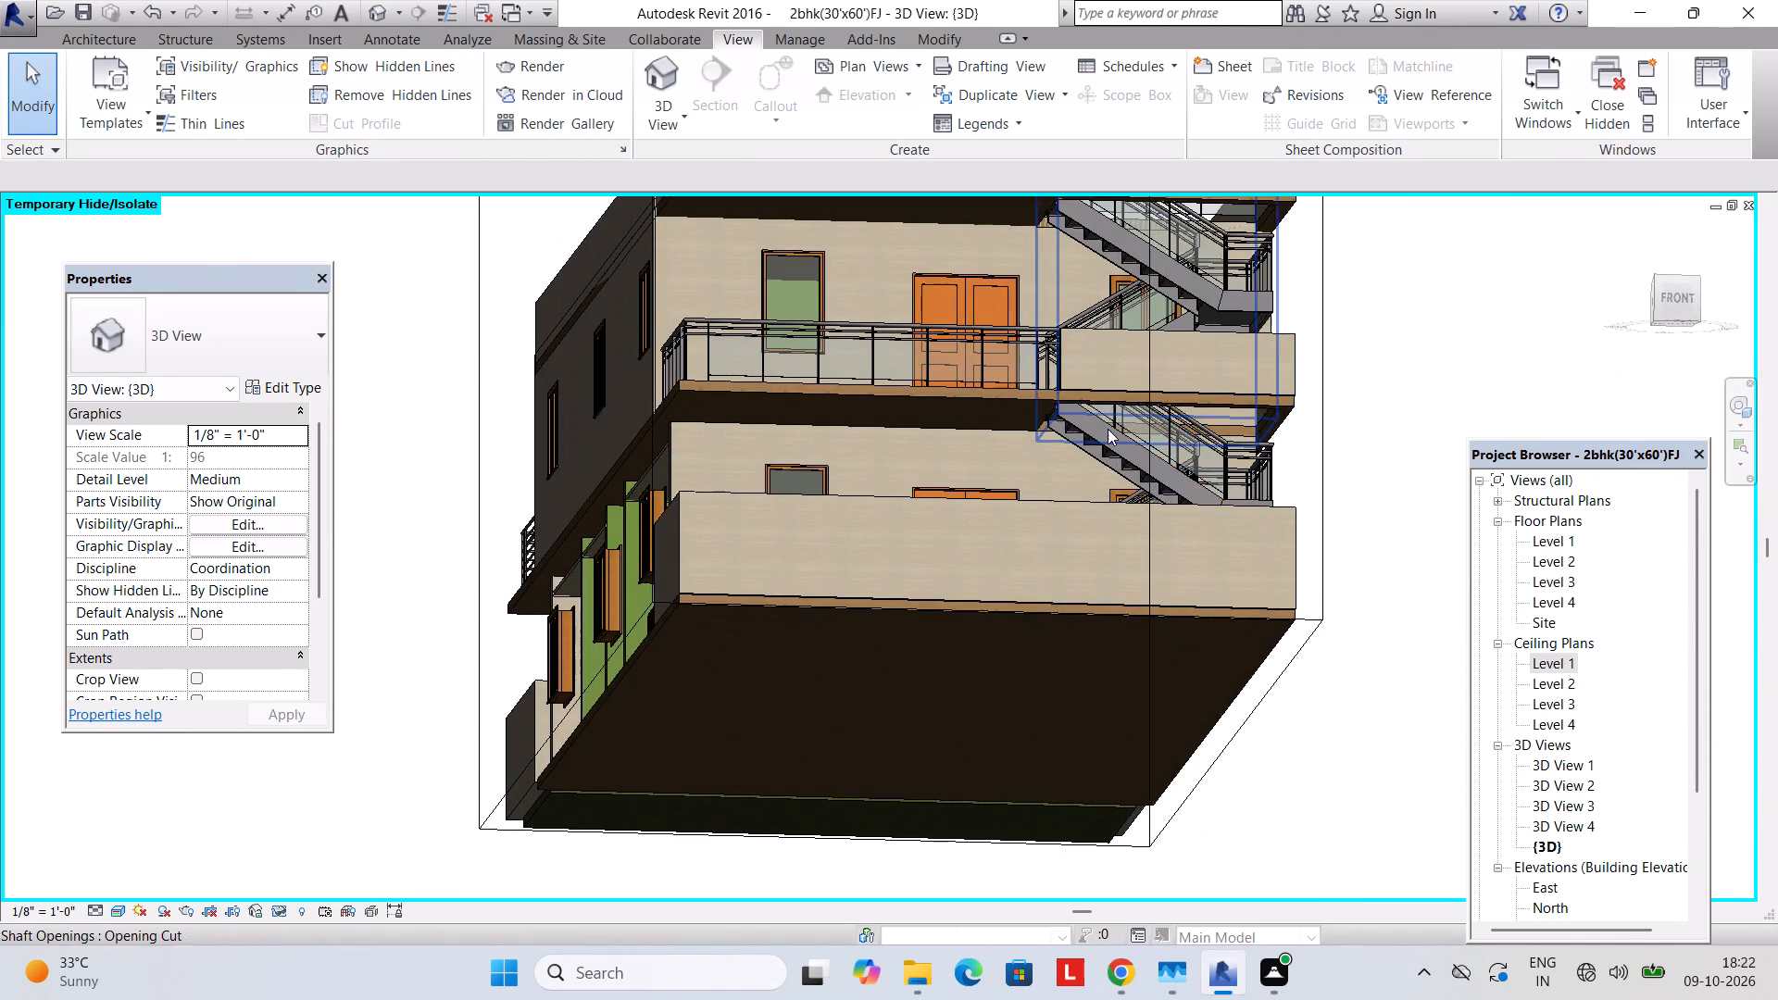
middle_click_drag(1108, 429, 1078, 609)
middle_click_drag(1080, 592, 1087, 520, "shift")
middle_click_drag(1087, 520, 1030, 701, "shift")
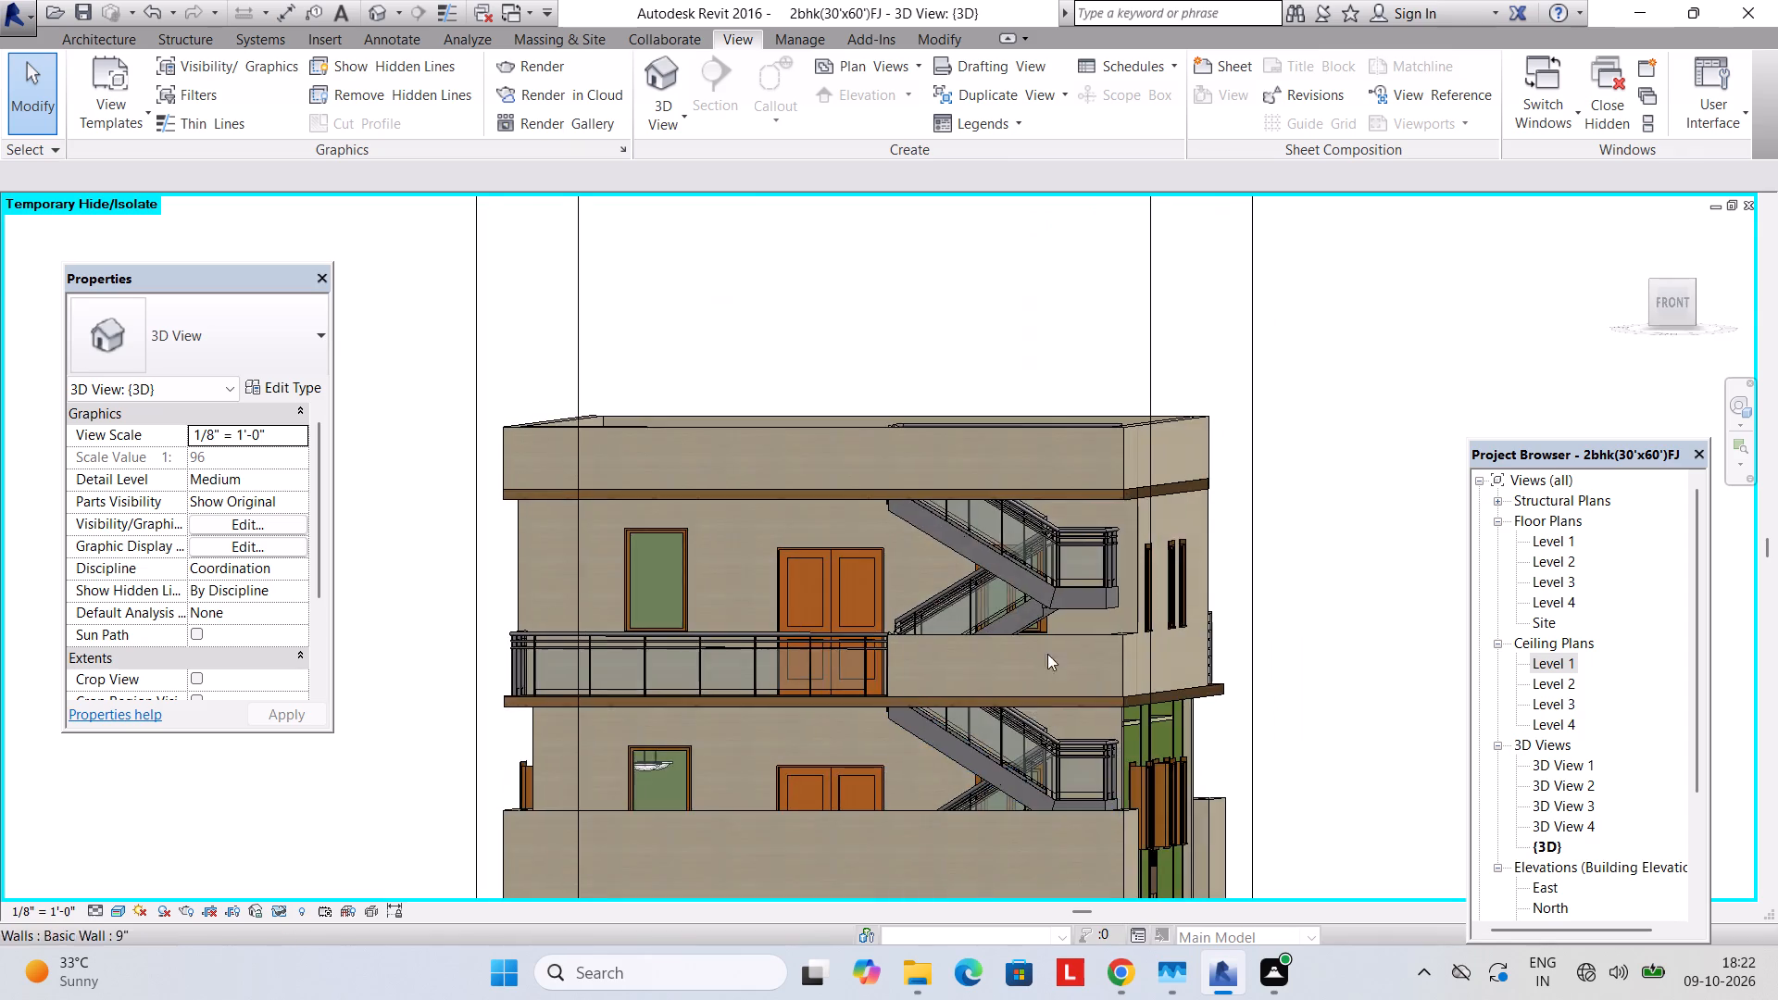
middle_click_drag(1065, 615, 1067, 658, "shift")
scroll(1065, 622, "down", 1, "shift")
middle_click_drag(1104, 600, 1137, 557)
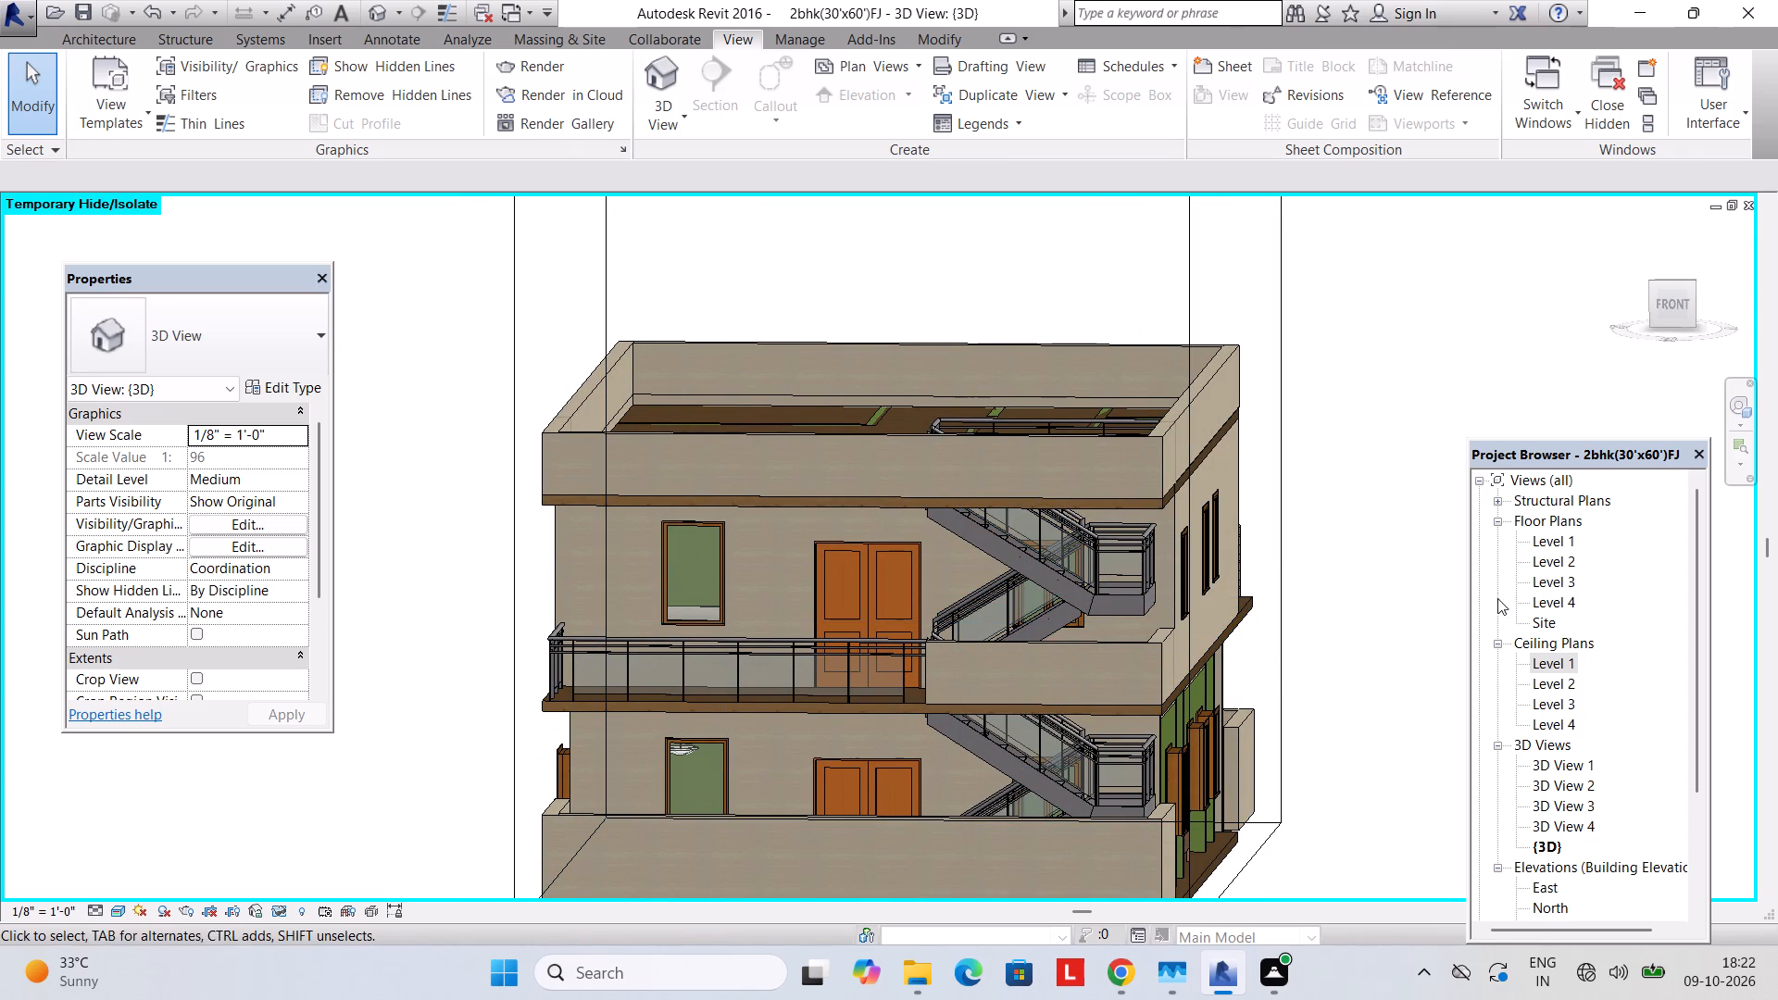
On the Level 1 ceiling plan, copy the larger bedroom's rounded-opening ceiling frame together with its six flat round ceiling lights.
double_click(1573, 541)
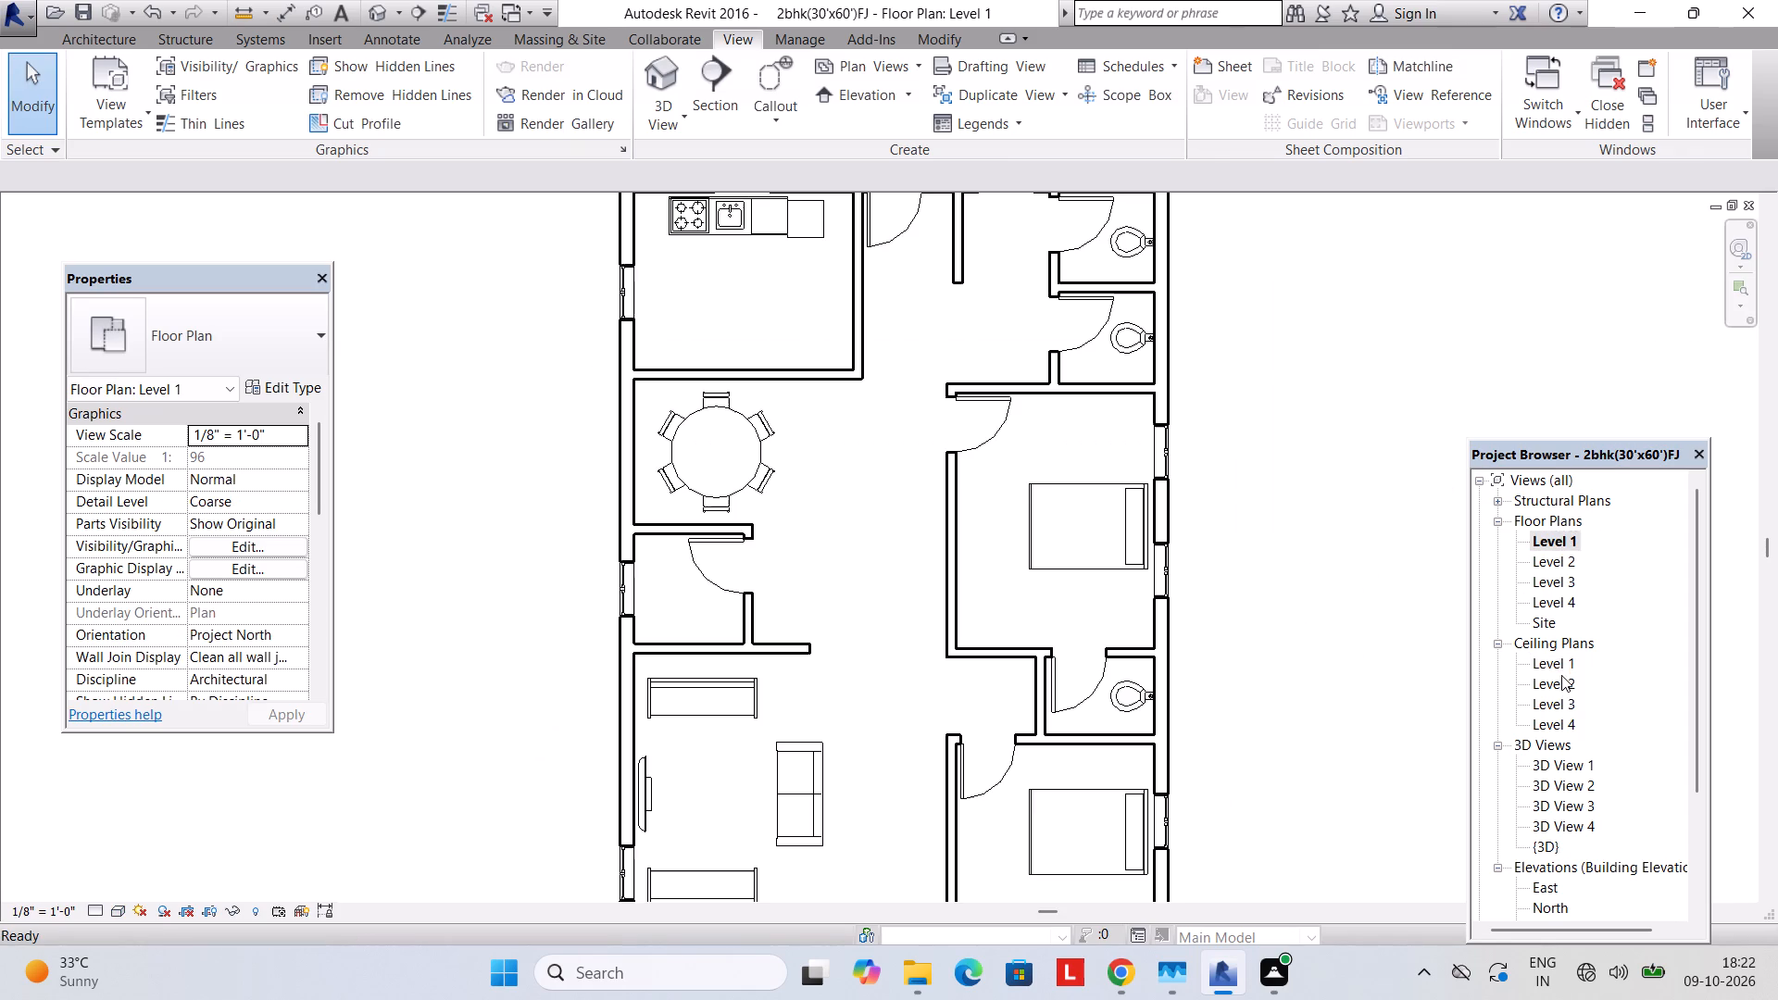
double_click(1552, 679)
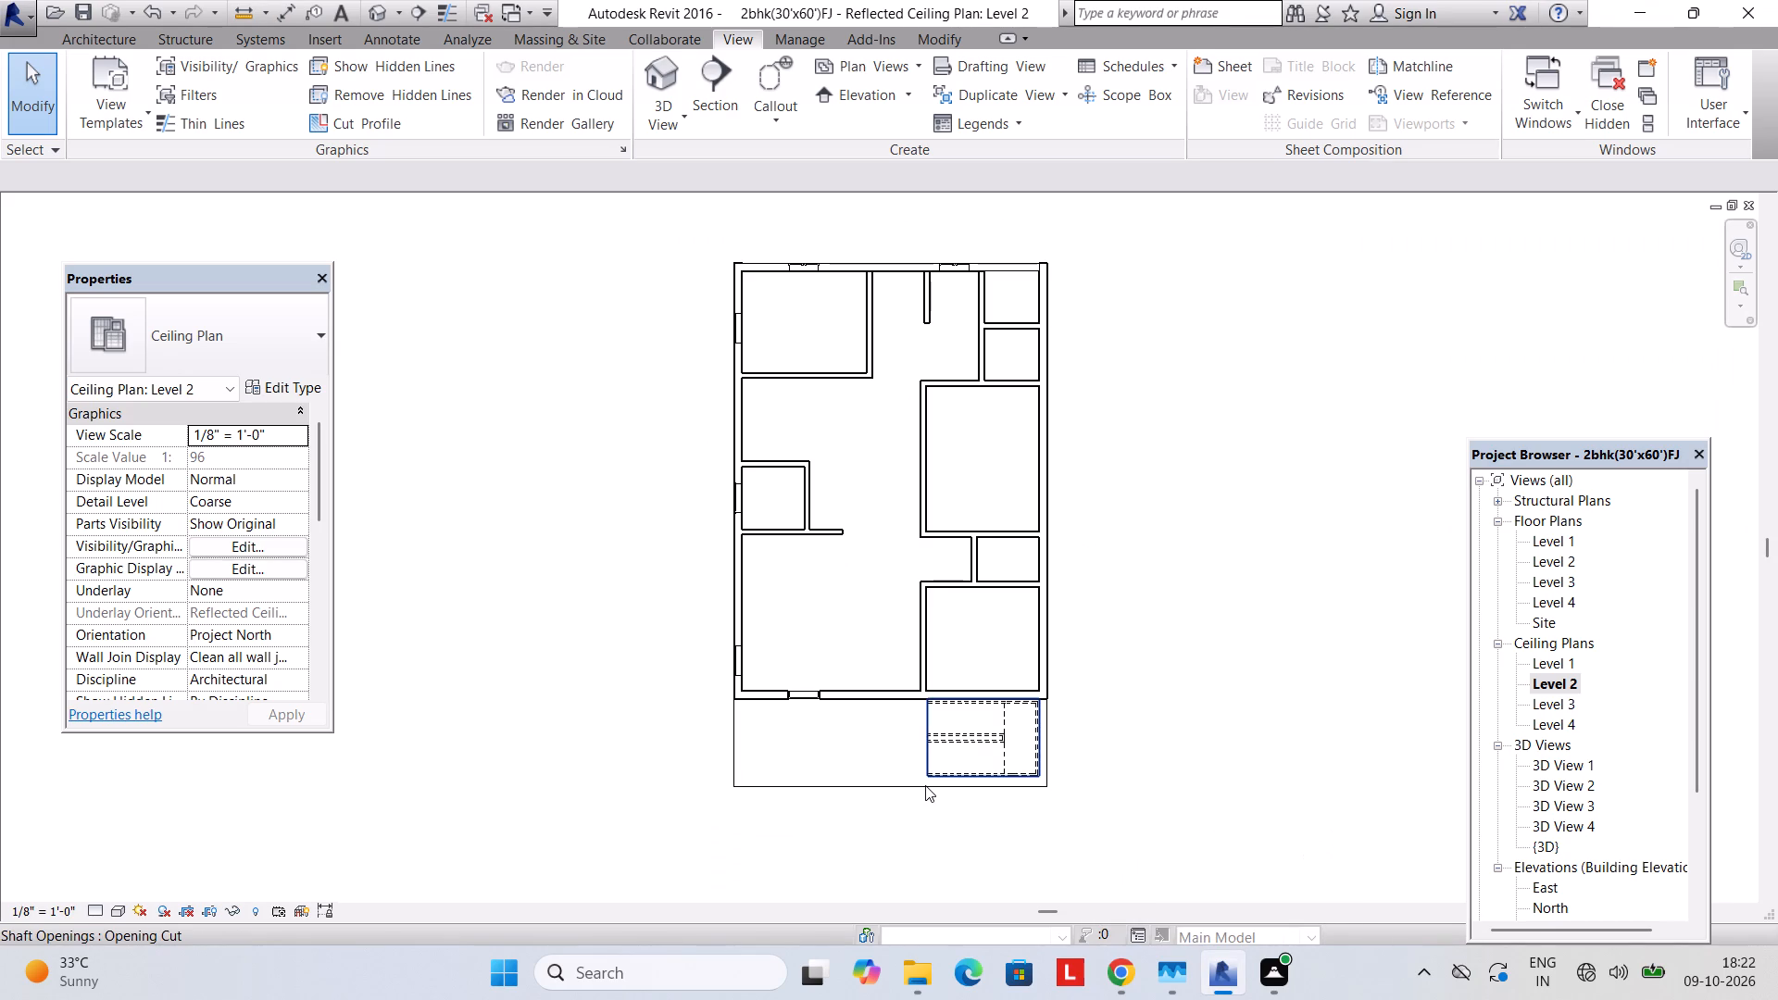
scroll(925, 785, "up", 7)
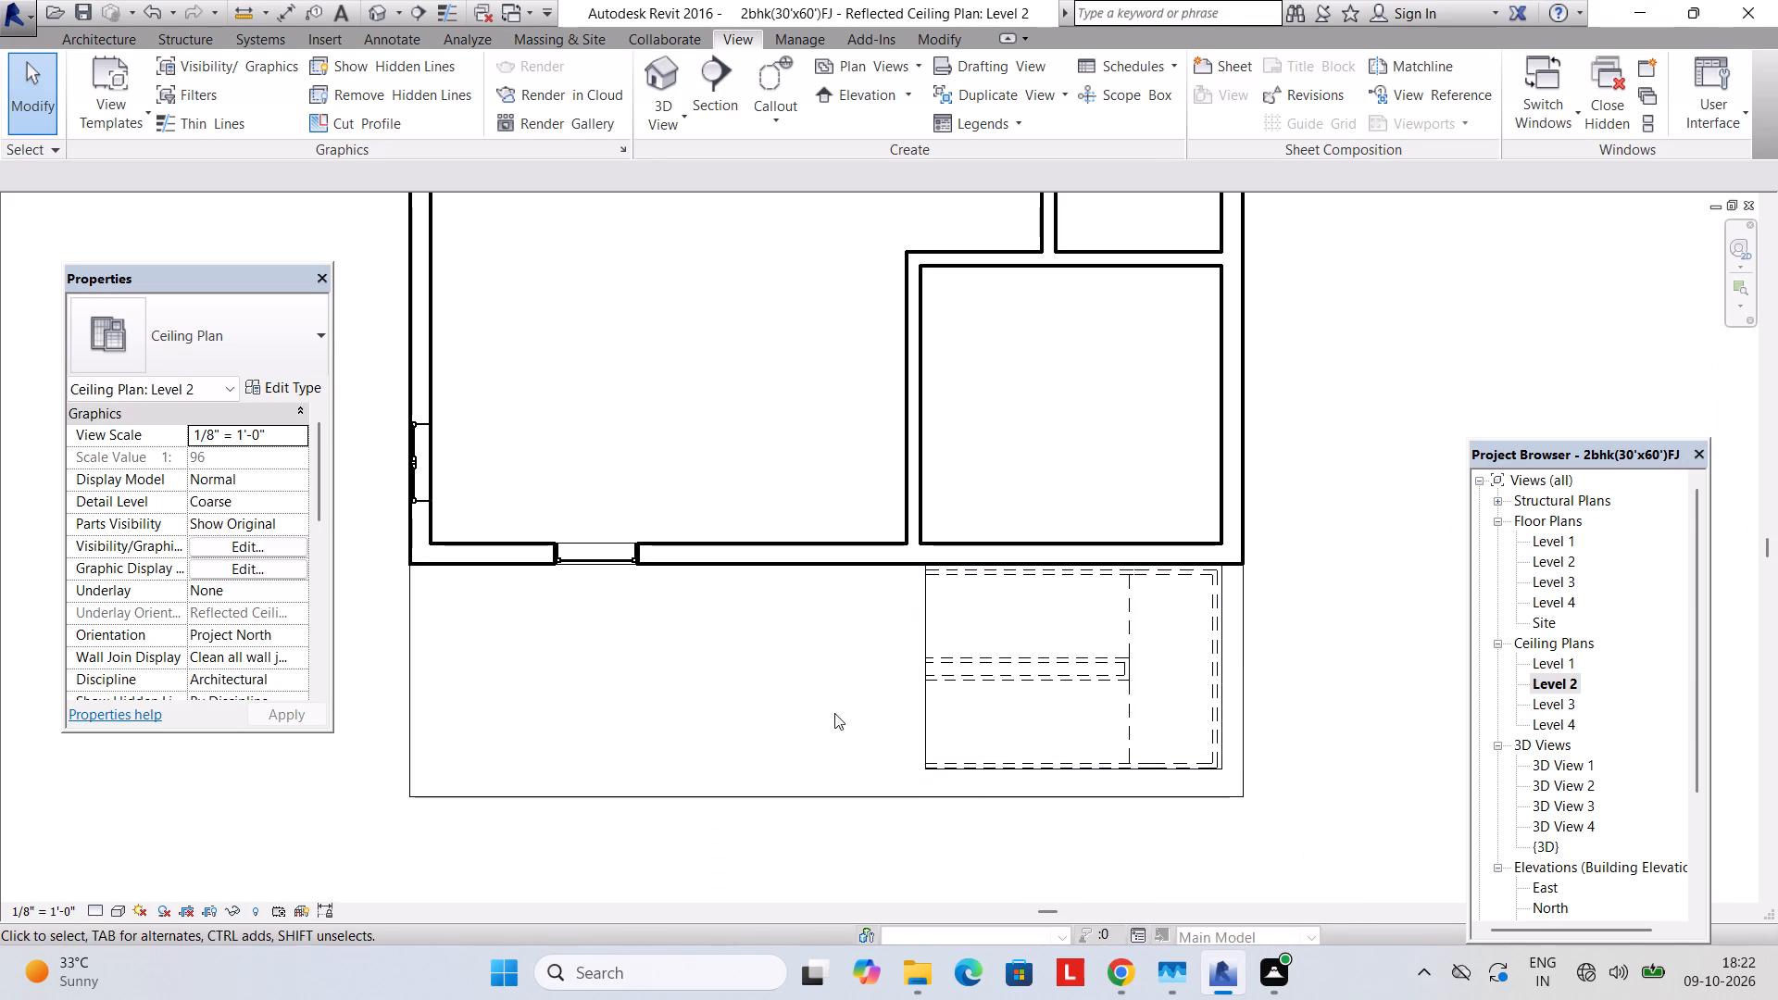
scroll(1268, 654, "down", 3)
middle_click_drag(1284, 628, 1246, 769)
scroll(1283, 642, "down", 1)
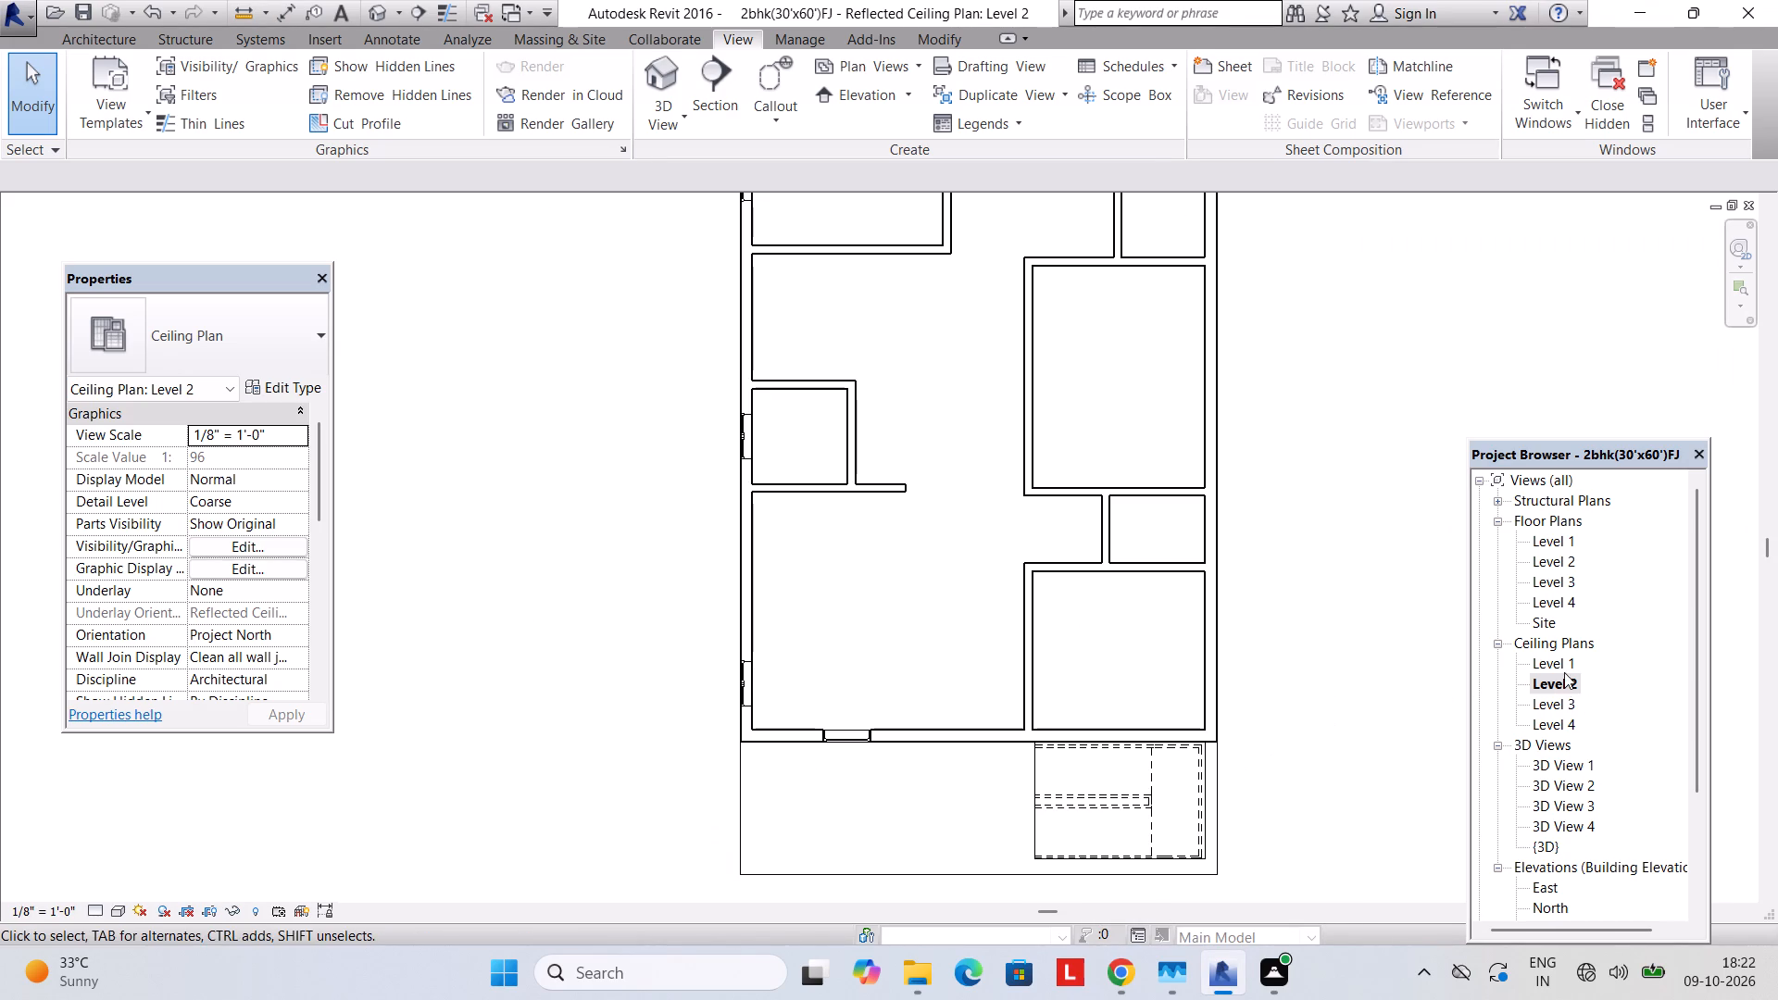
double_click(1559, 661)
middle_click_drag(1293, 463, 1314, 583)
middle_click_drag(1308, 564, 1281, 776)
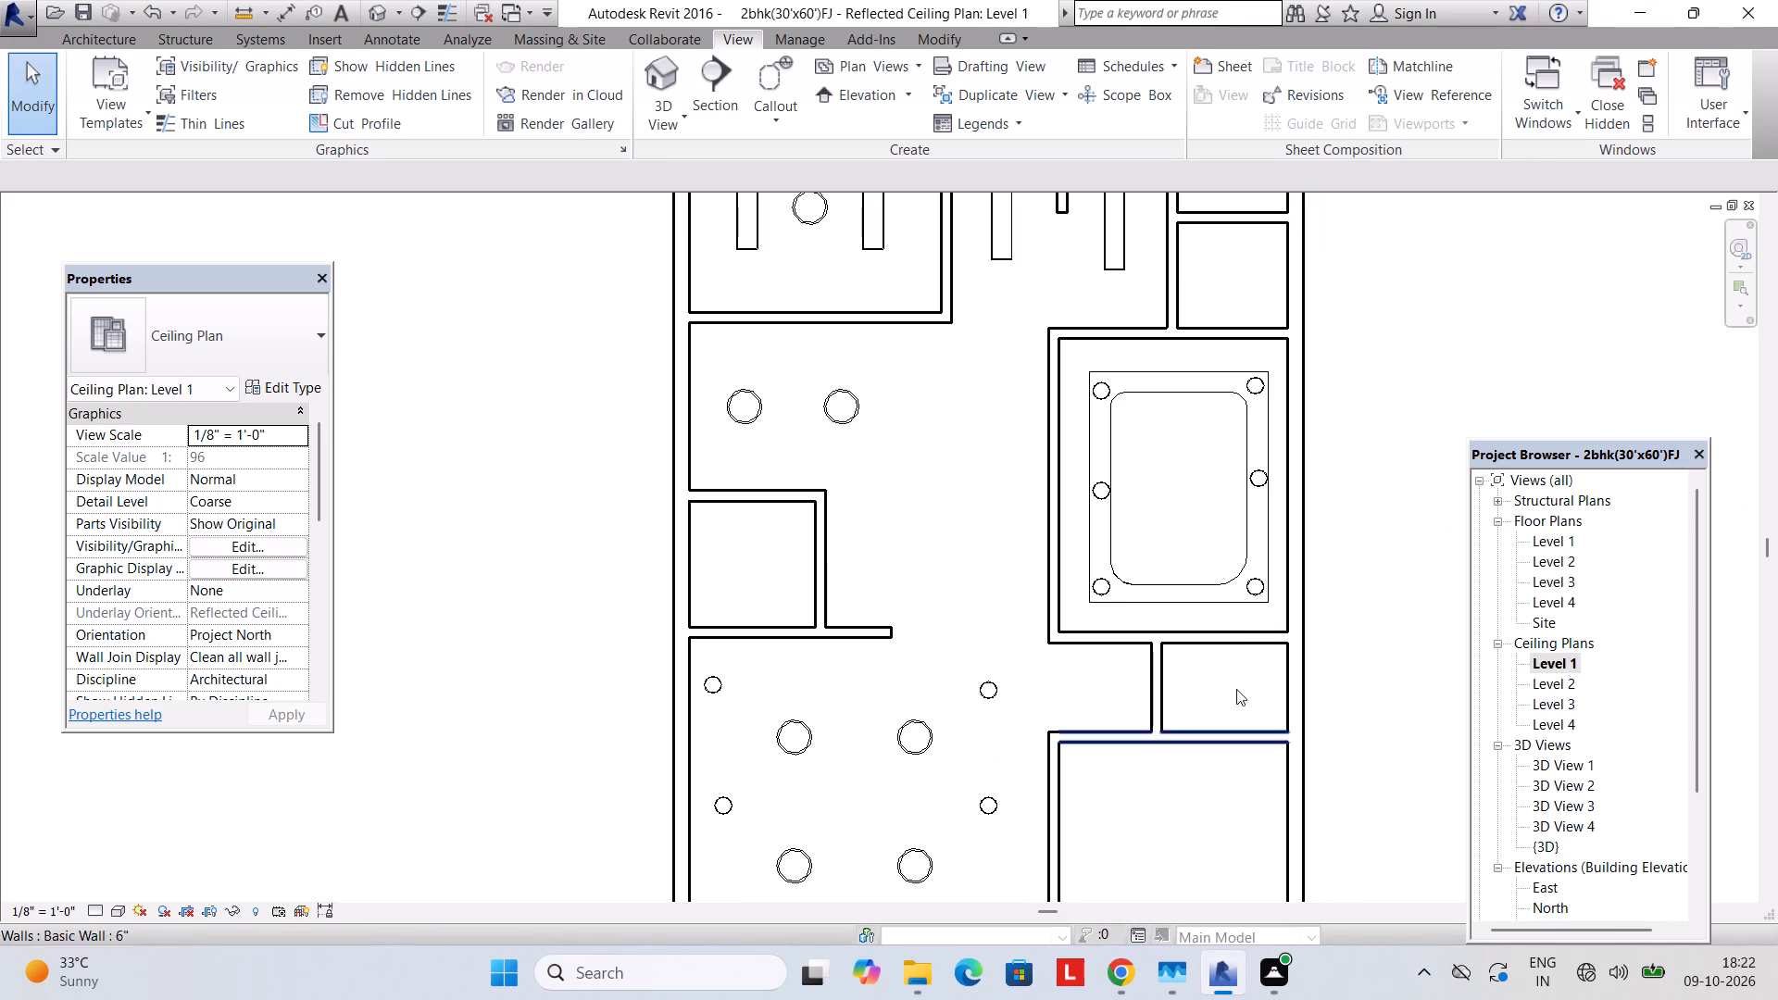
left_click(1194, 596)
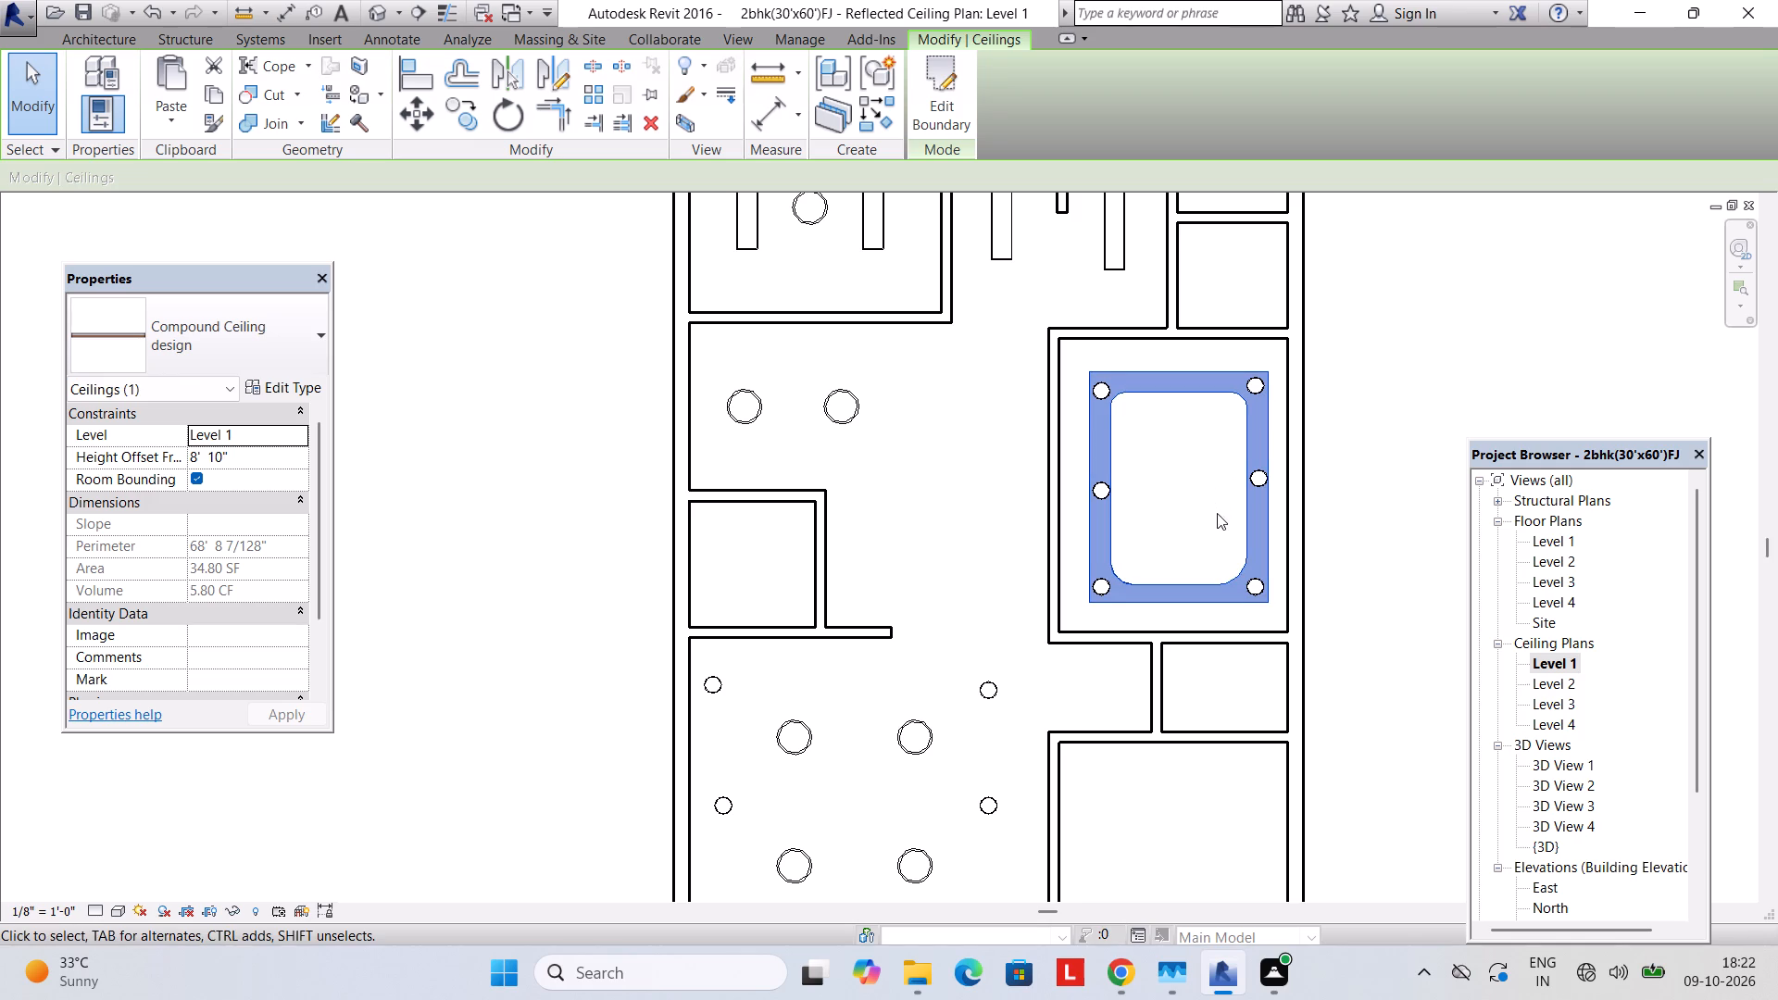
left_click(1264, 488, "ctrl")
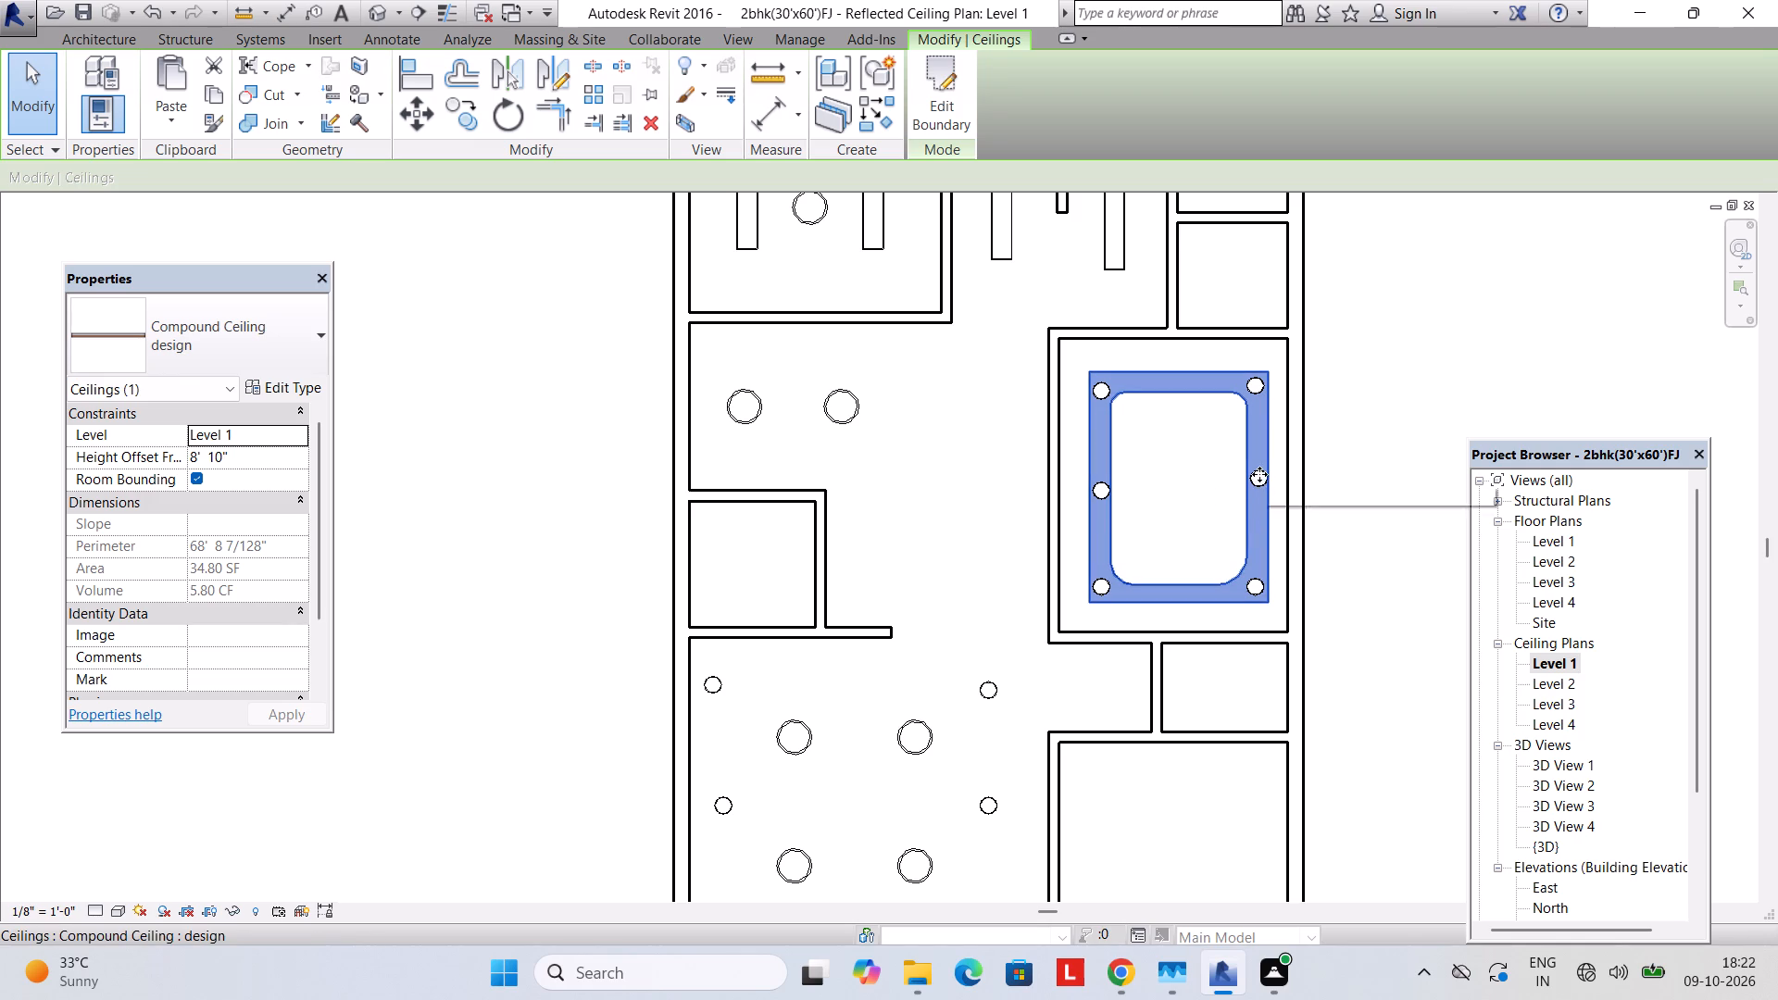
scroll(1285, 369, "up", 3)
left_click(1241, 399, "ctrl")
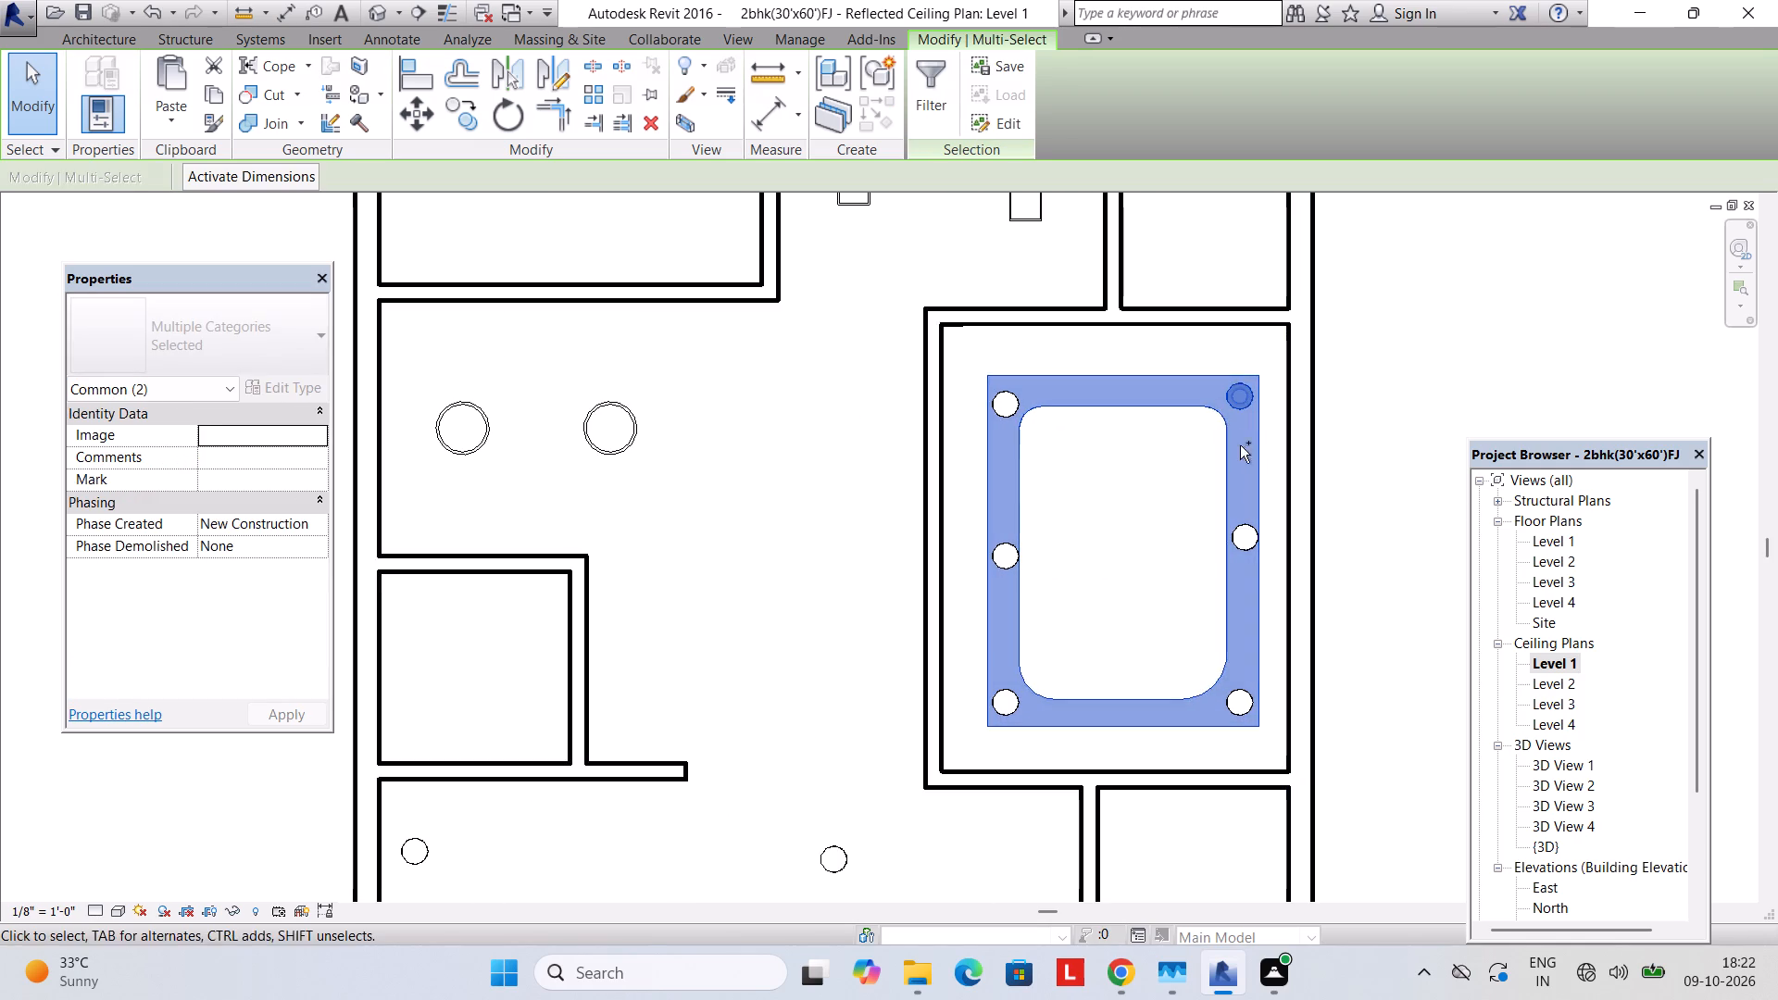
left_click(1246, 540, "ctrl")
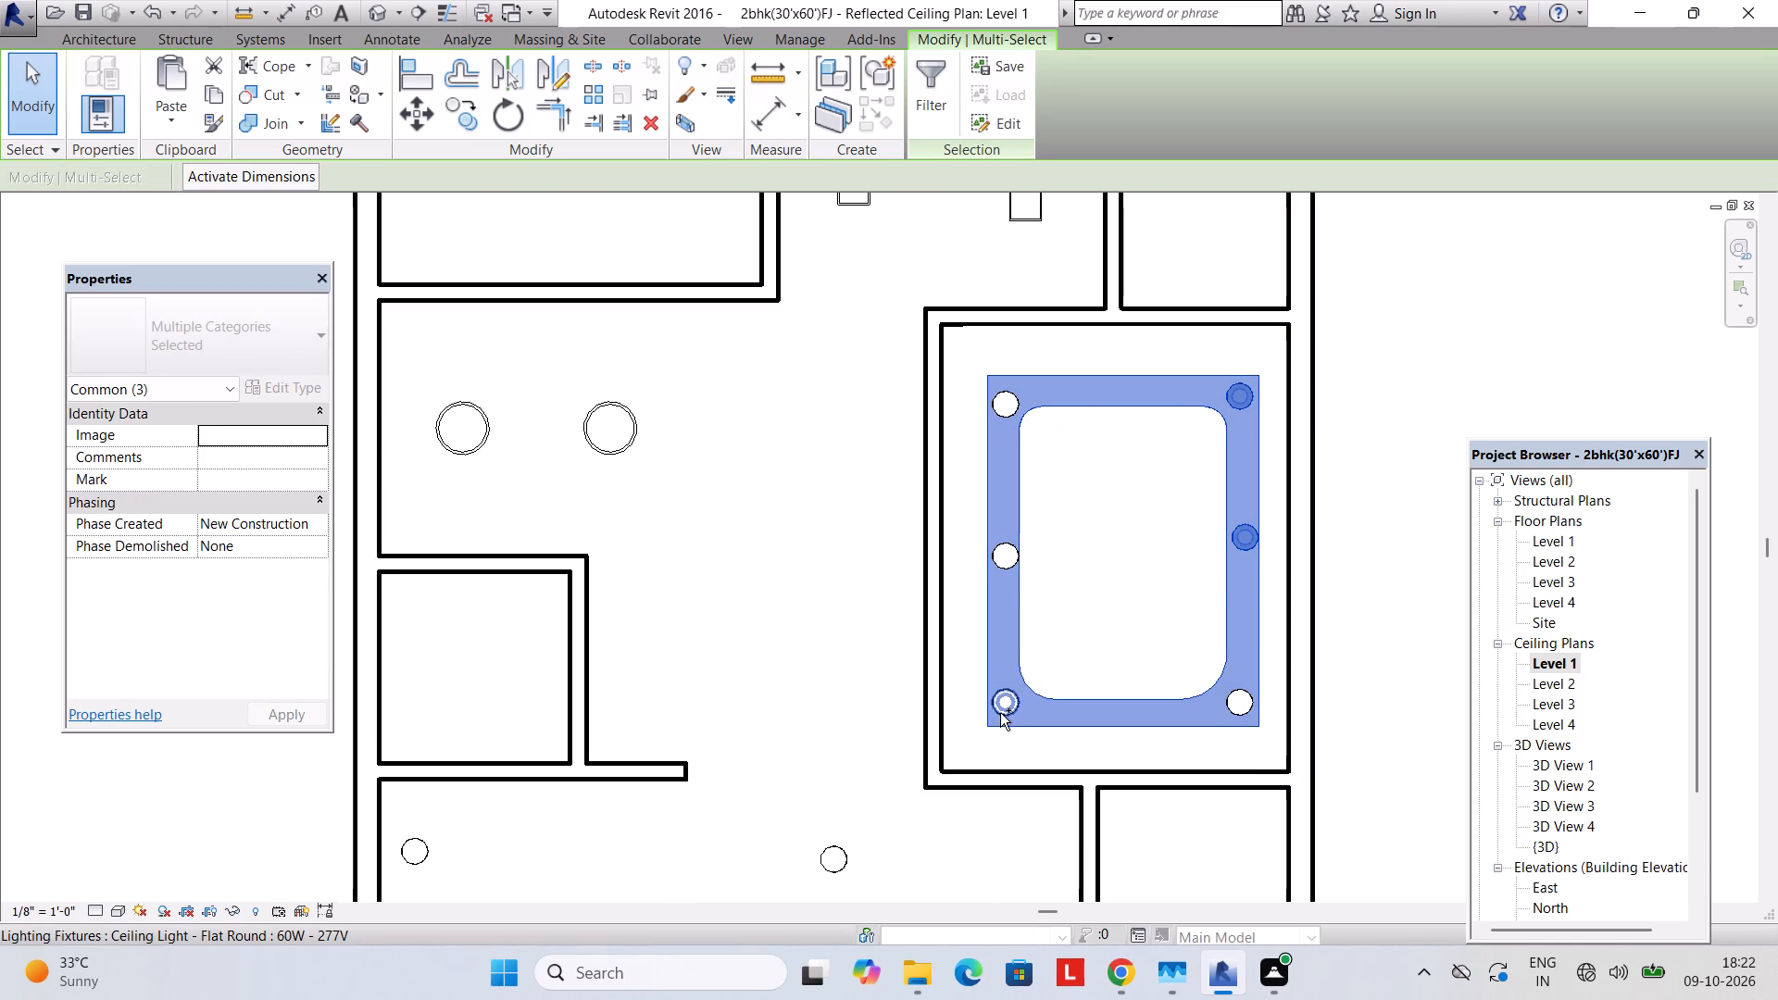
left_click(1003, 706, "ctrl")
left_click(1242, 708, "ctrl")
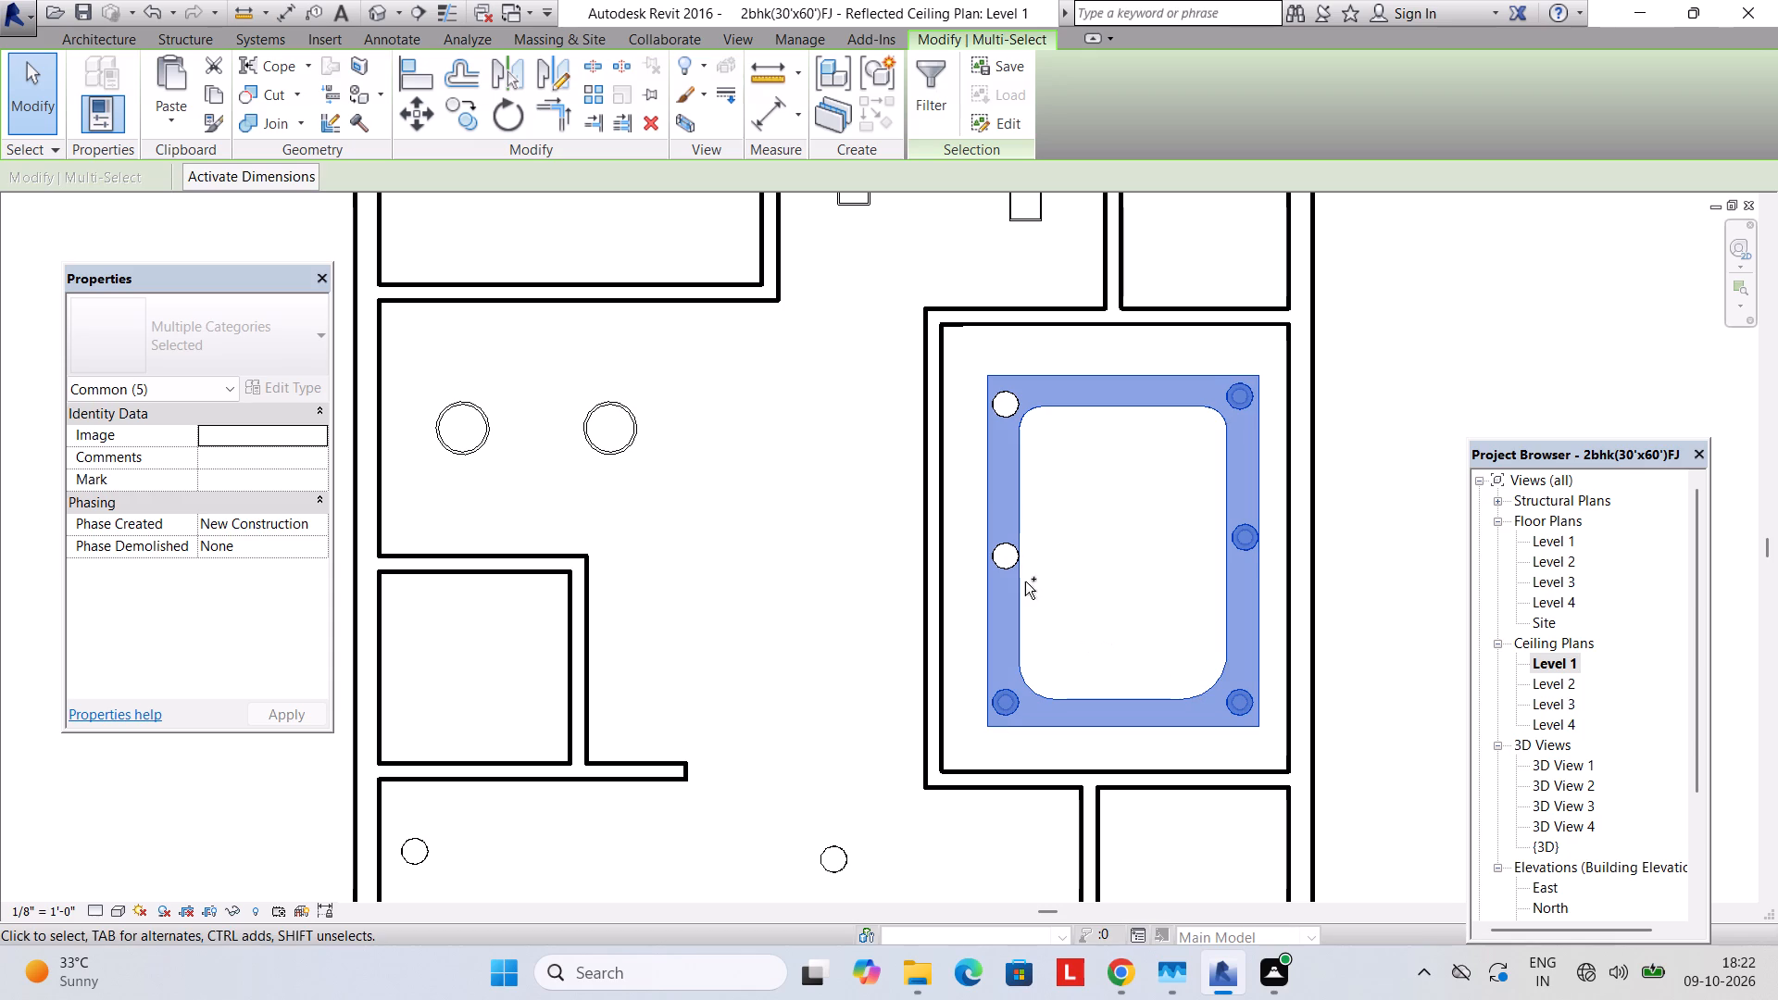
left_click(1008, 557, "ctrl")
left_click(1010, 411, "ctrl")
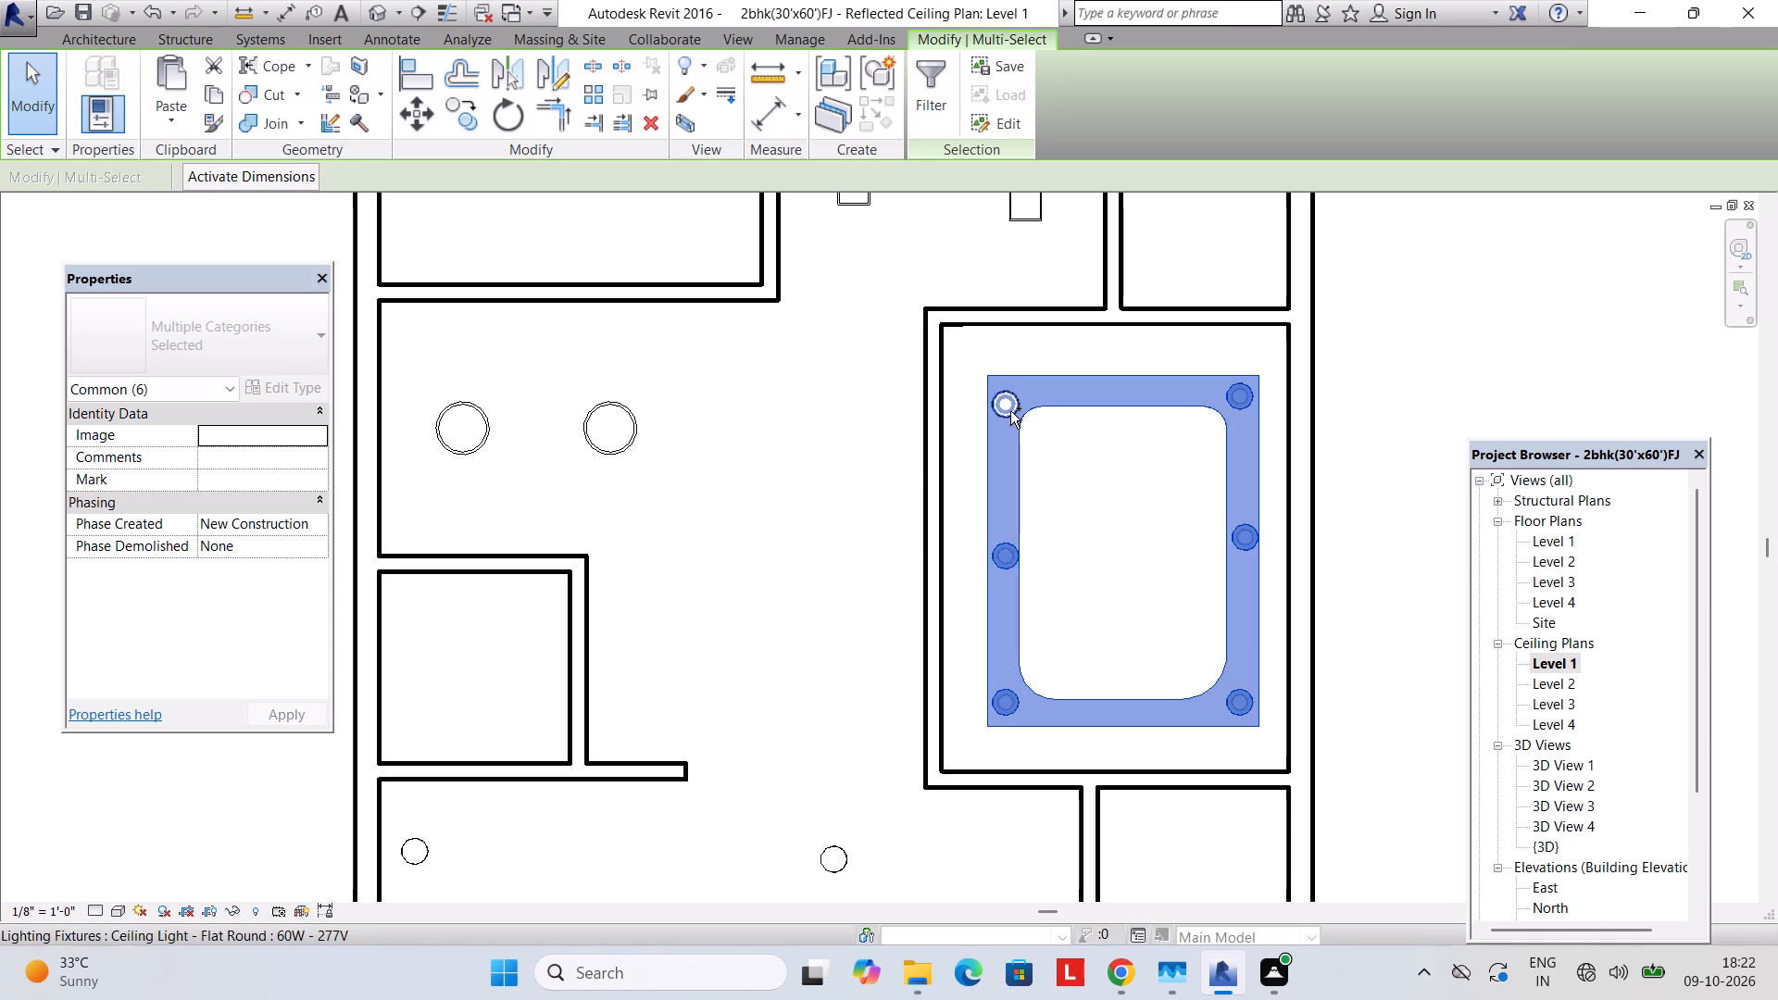
key("ctrl+c")
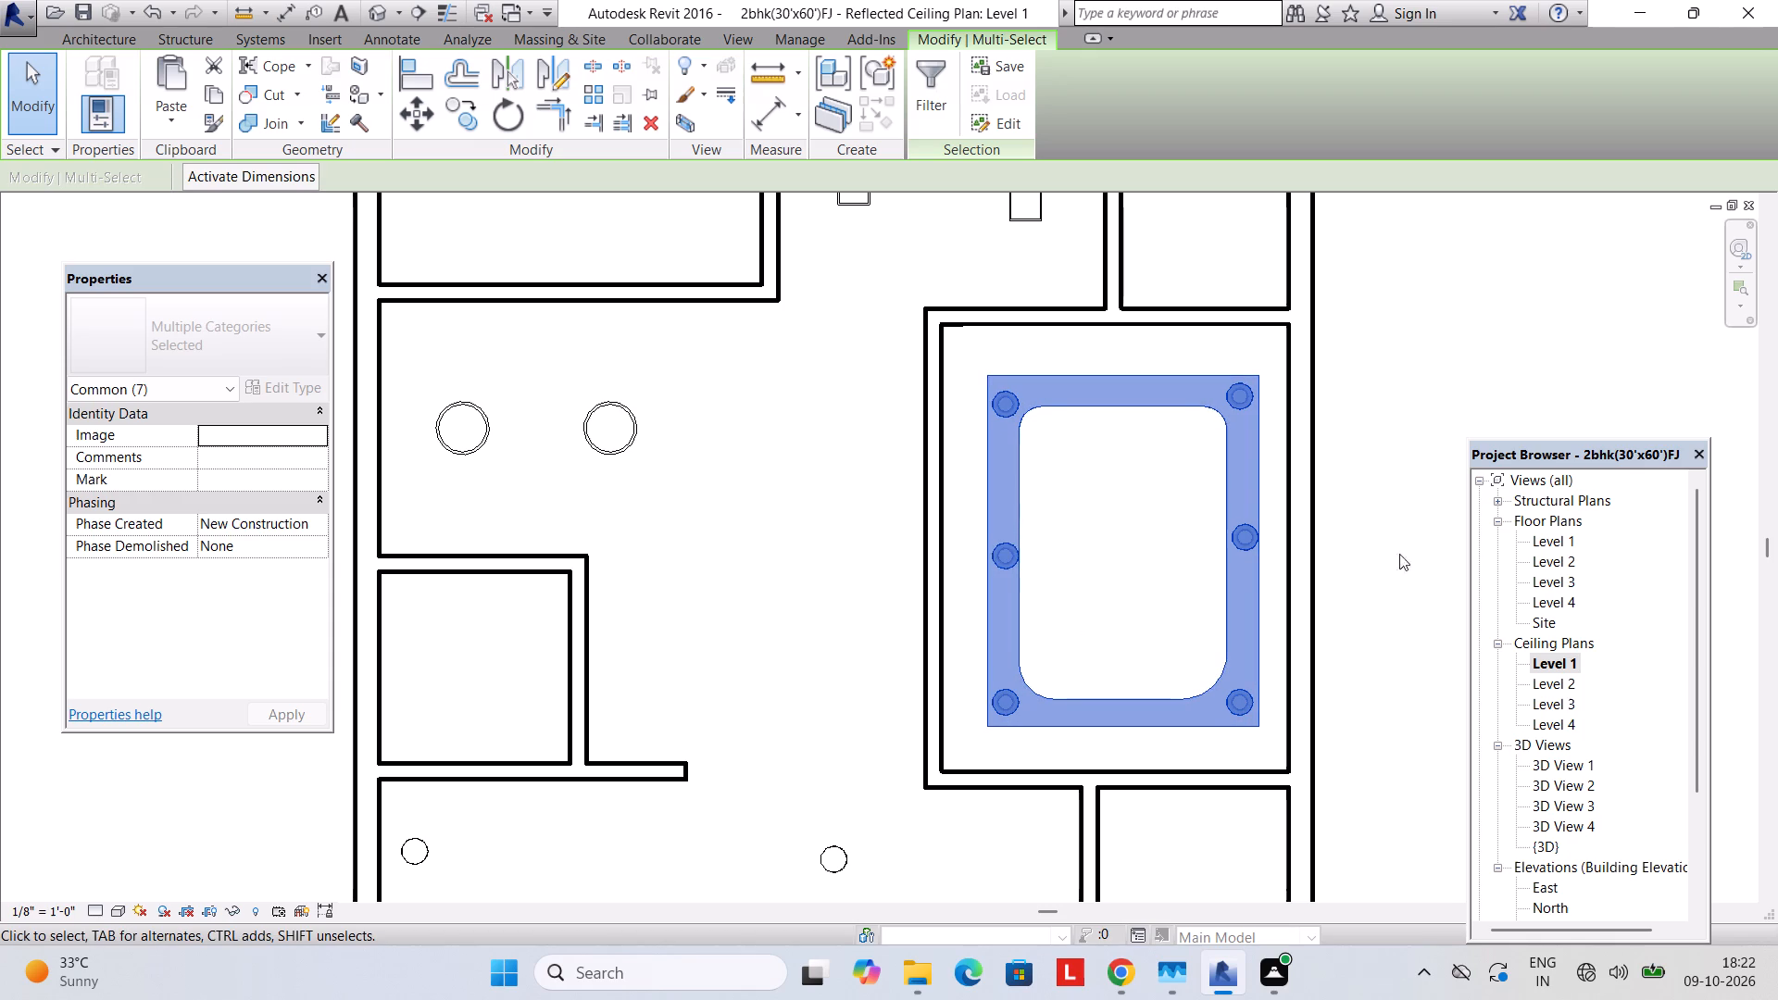
Paste the copied ceiling frame and lights into the matching larger bedroom on the Level 2 ceiling plan, aligned to the room.
double_click(1550, 682)
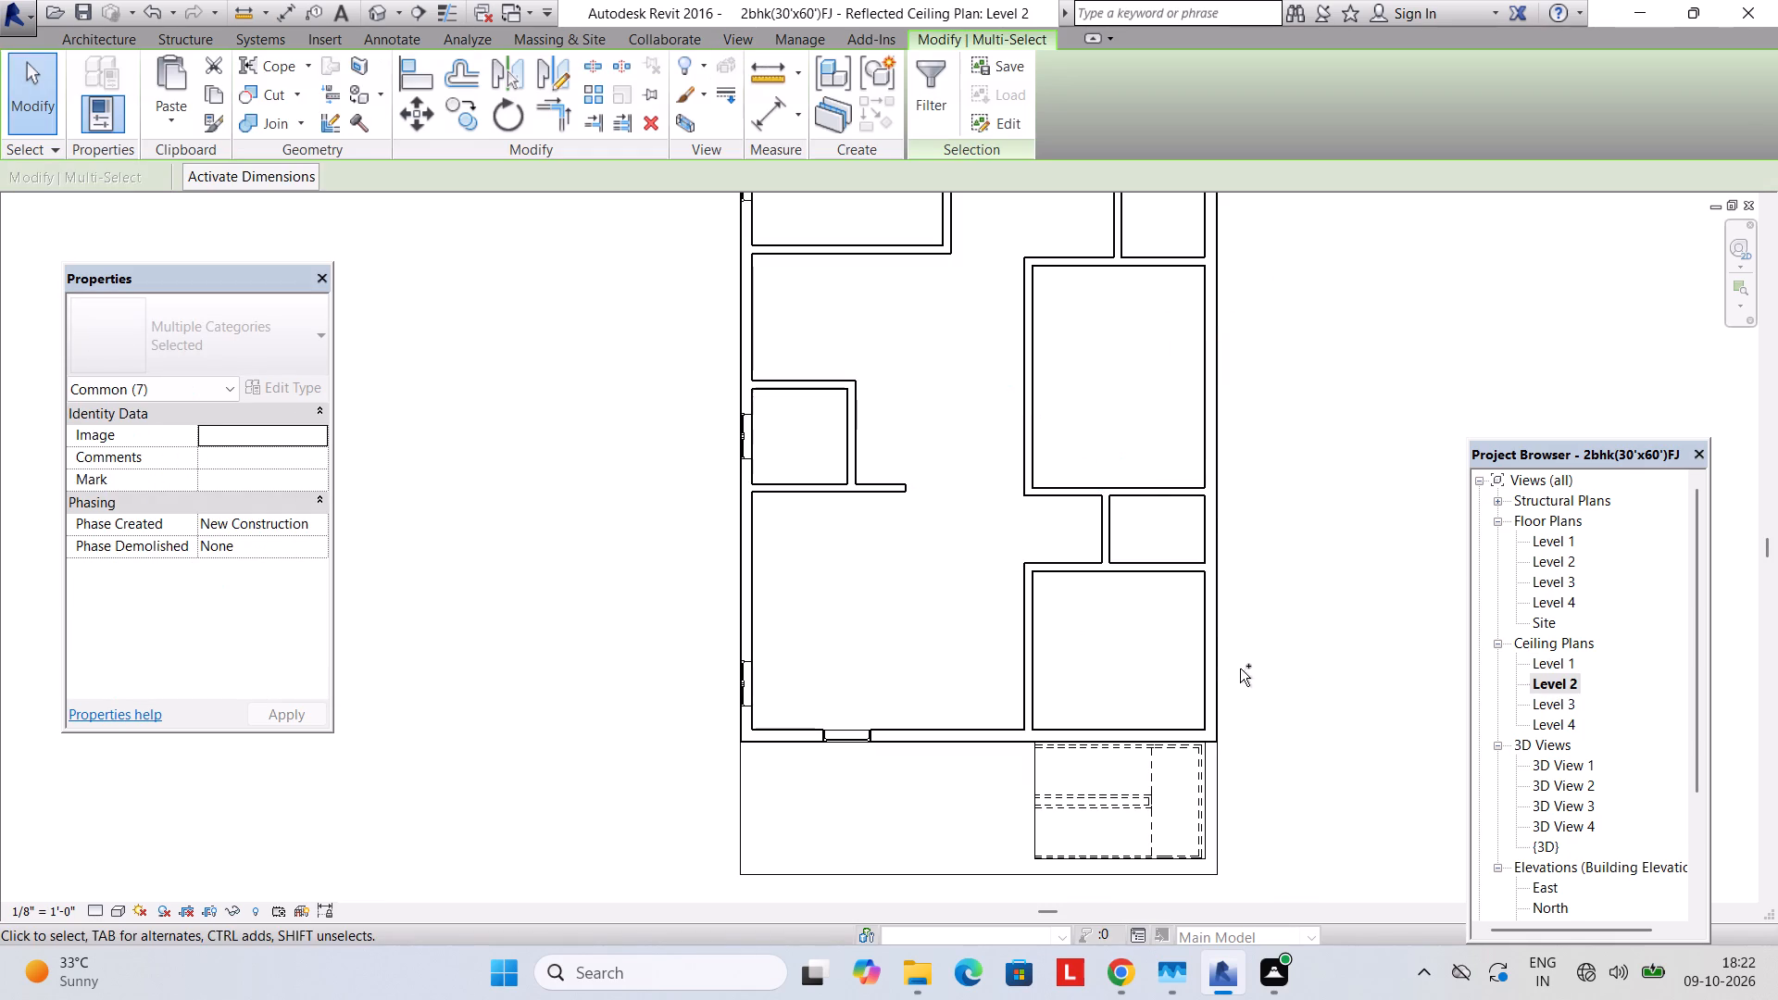
key("ctrl+v")
left_click(962, 422)
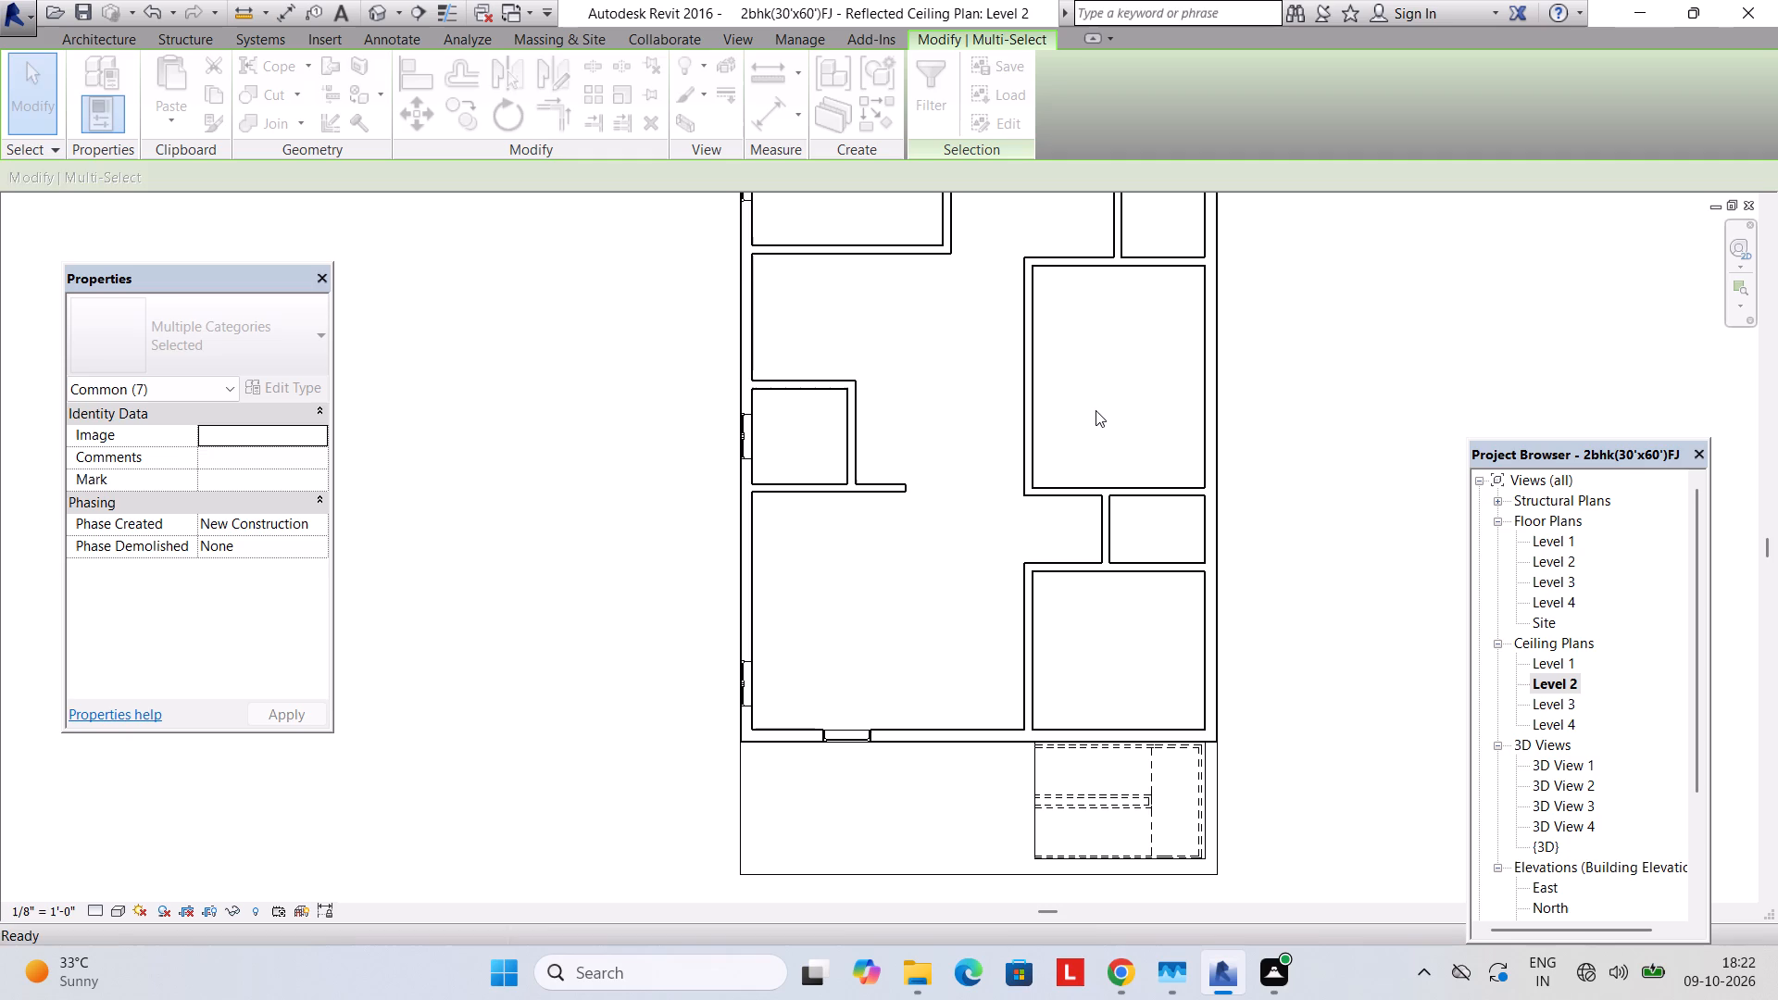
scroll(1057, 477, "up", 4)
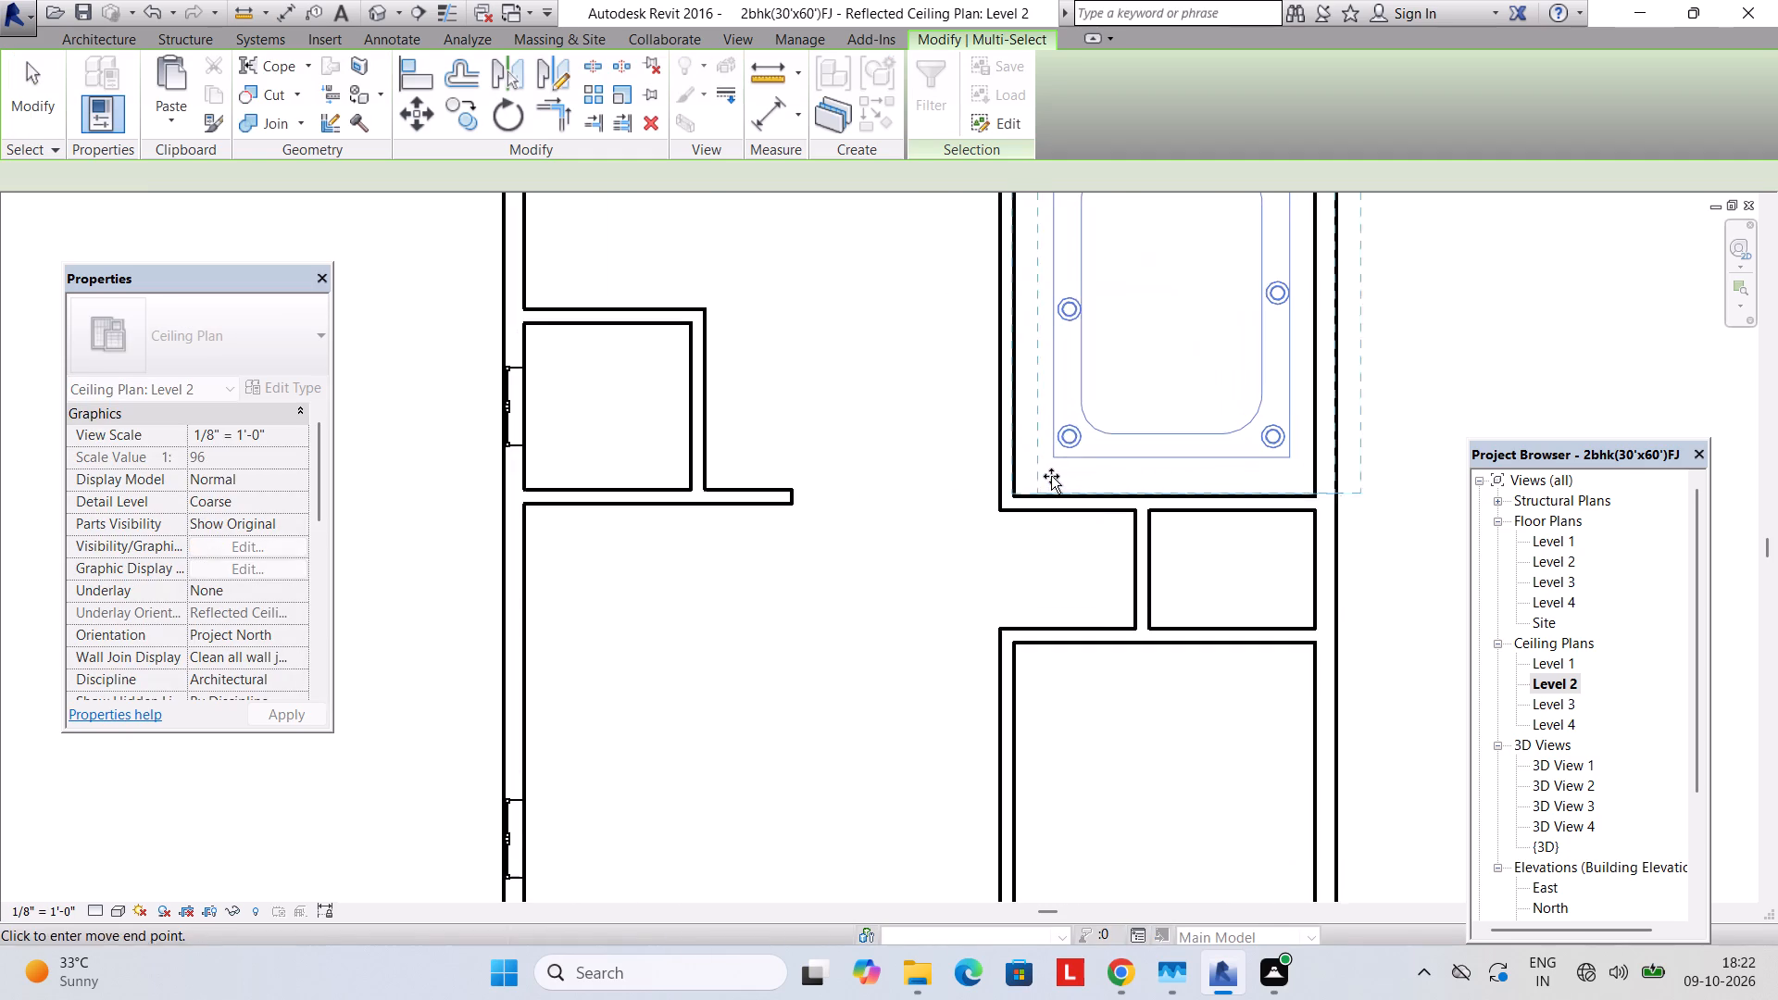
scroll(1033, 482, "up", 13)
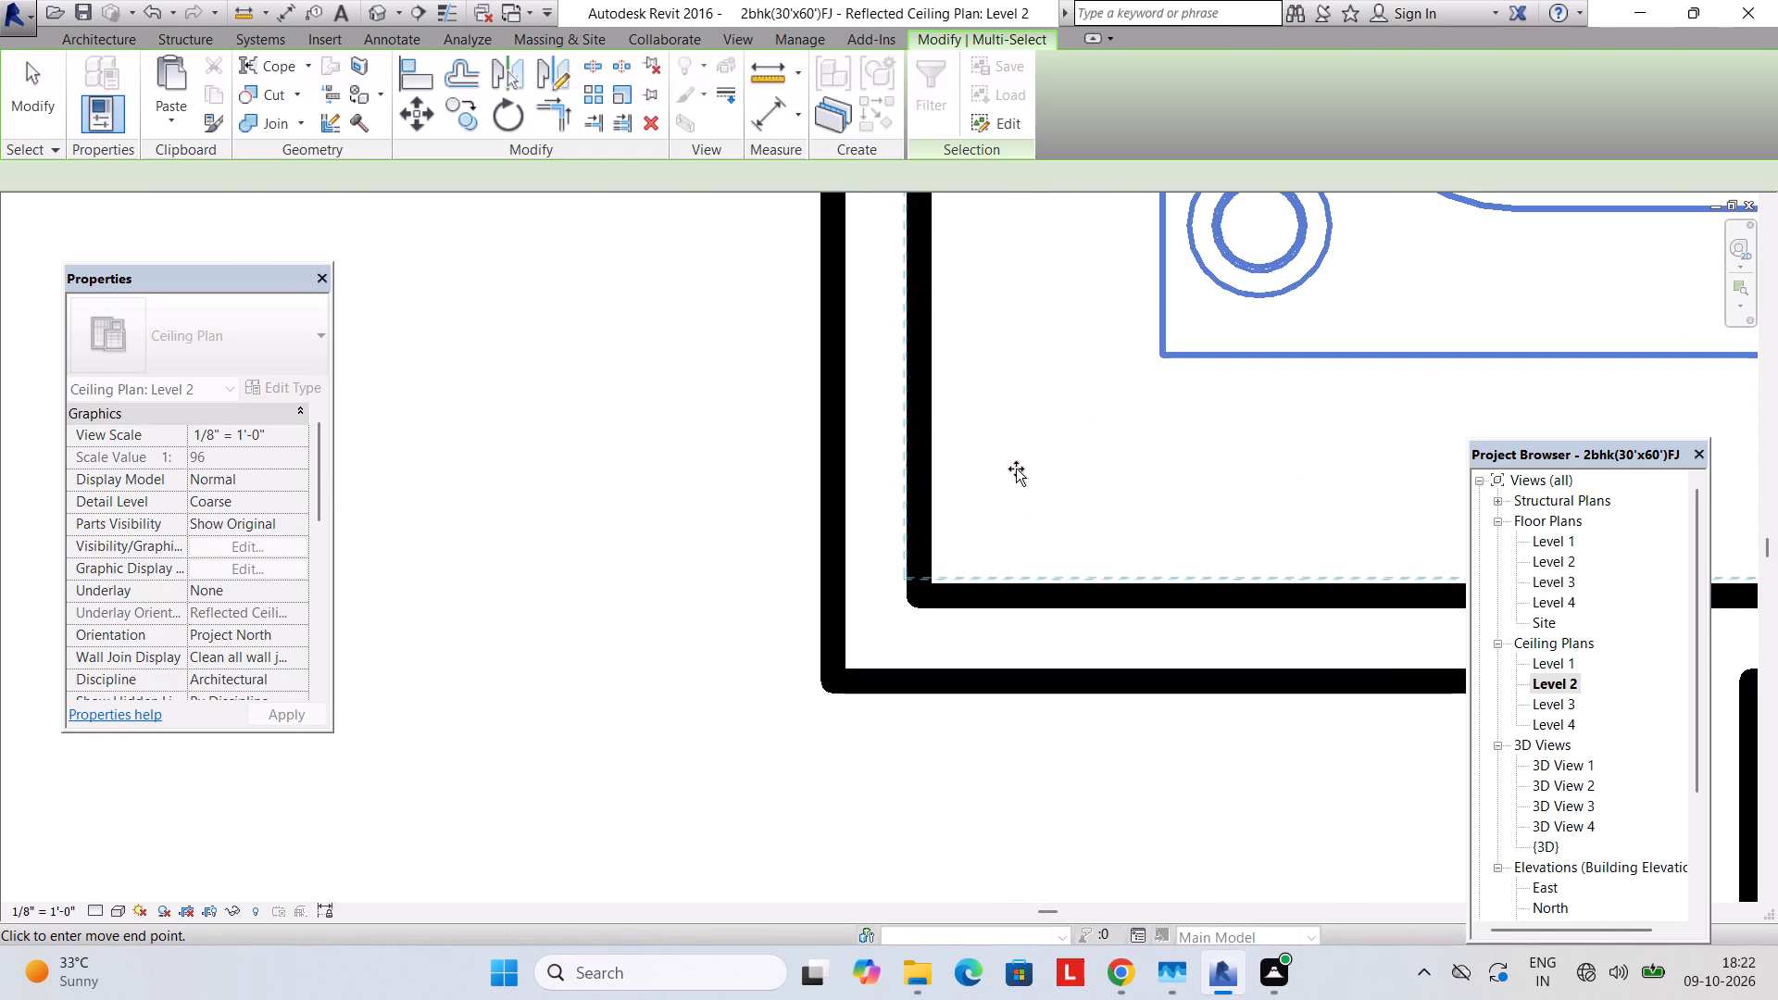
left_click(1017, 468)
scroll(1081, 468, "down", 12)
middle_click_drag(1126, 480, 996, 635)
key("Escape")
scroll(1115, 517, "down", 2)
middle_click_drag(1113, 516, 1049, 378)
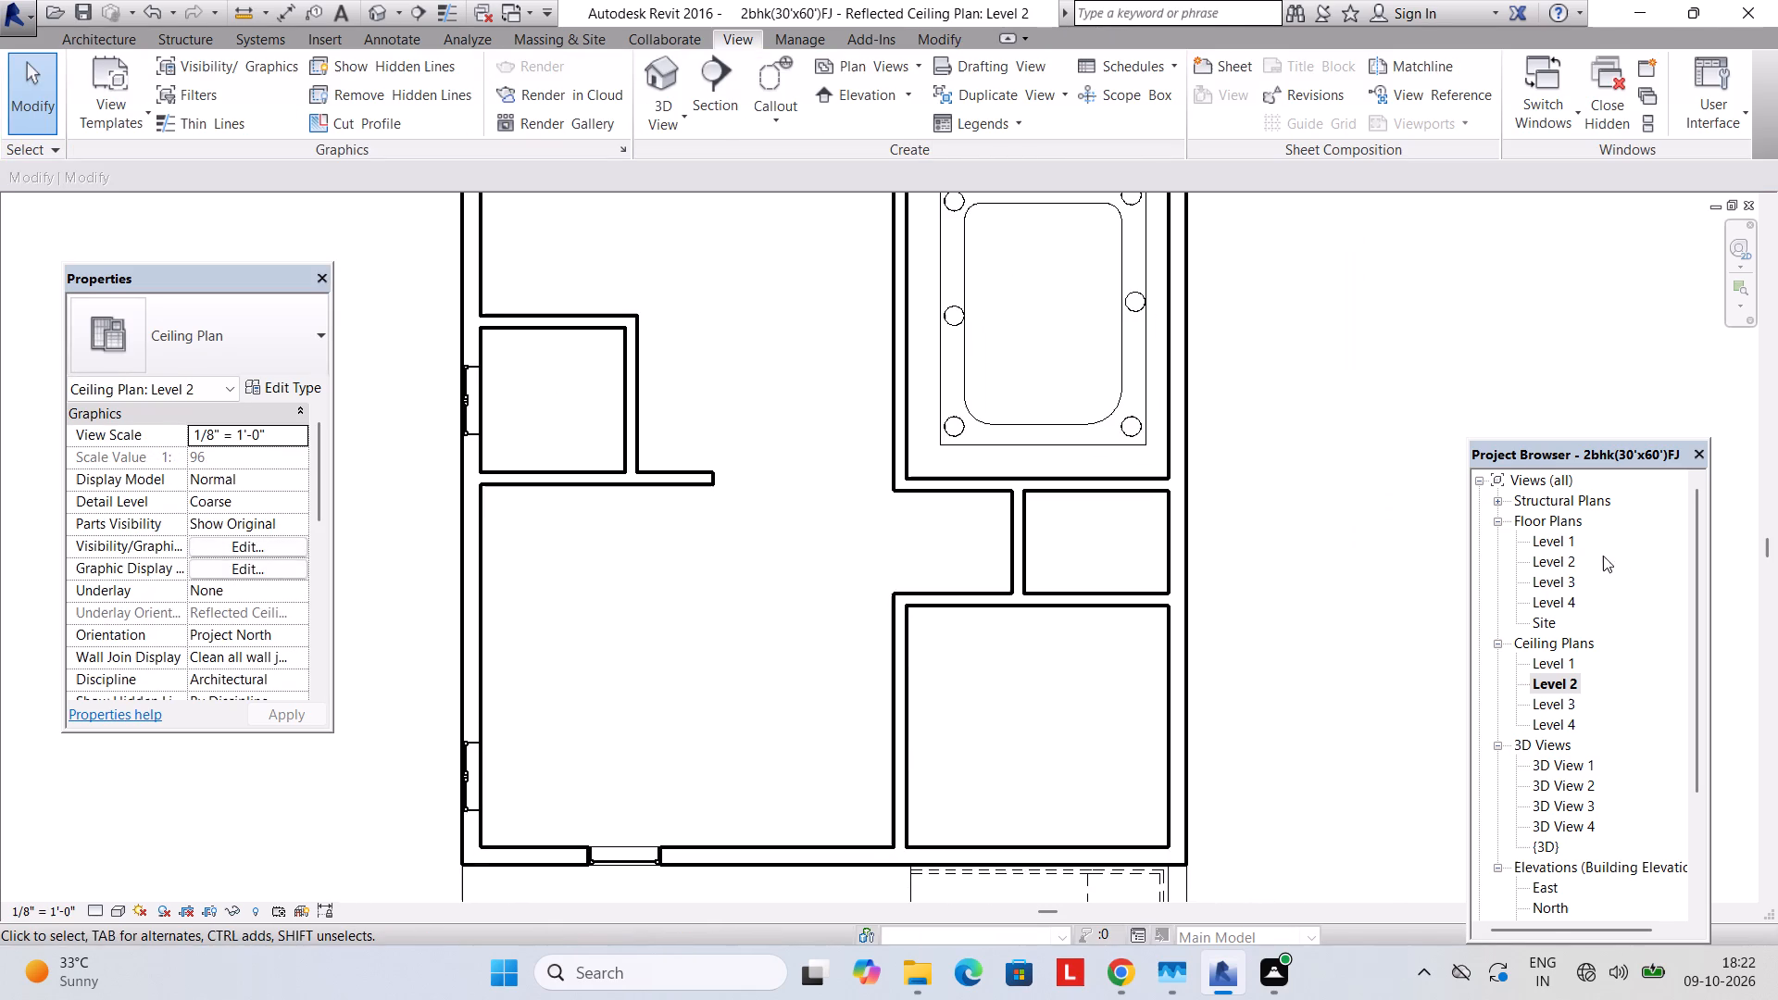
On the Level 1 ceiling plan, sketch a ceiling boundary of two nested rectangles in the front bedroom, about 8' and 6' deep.
double_click(1558, 660)
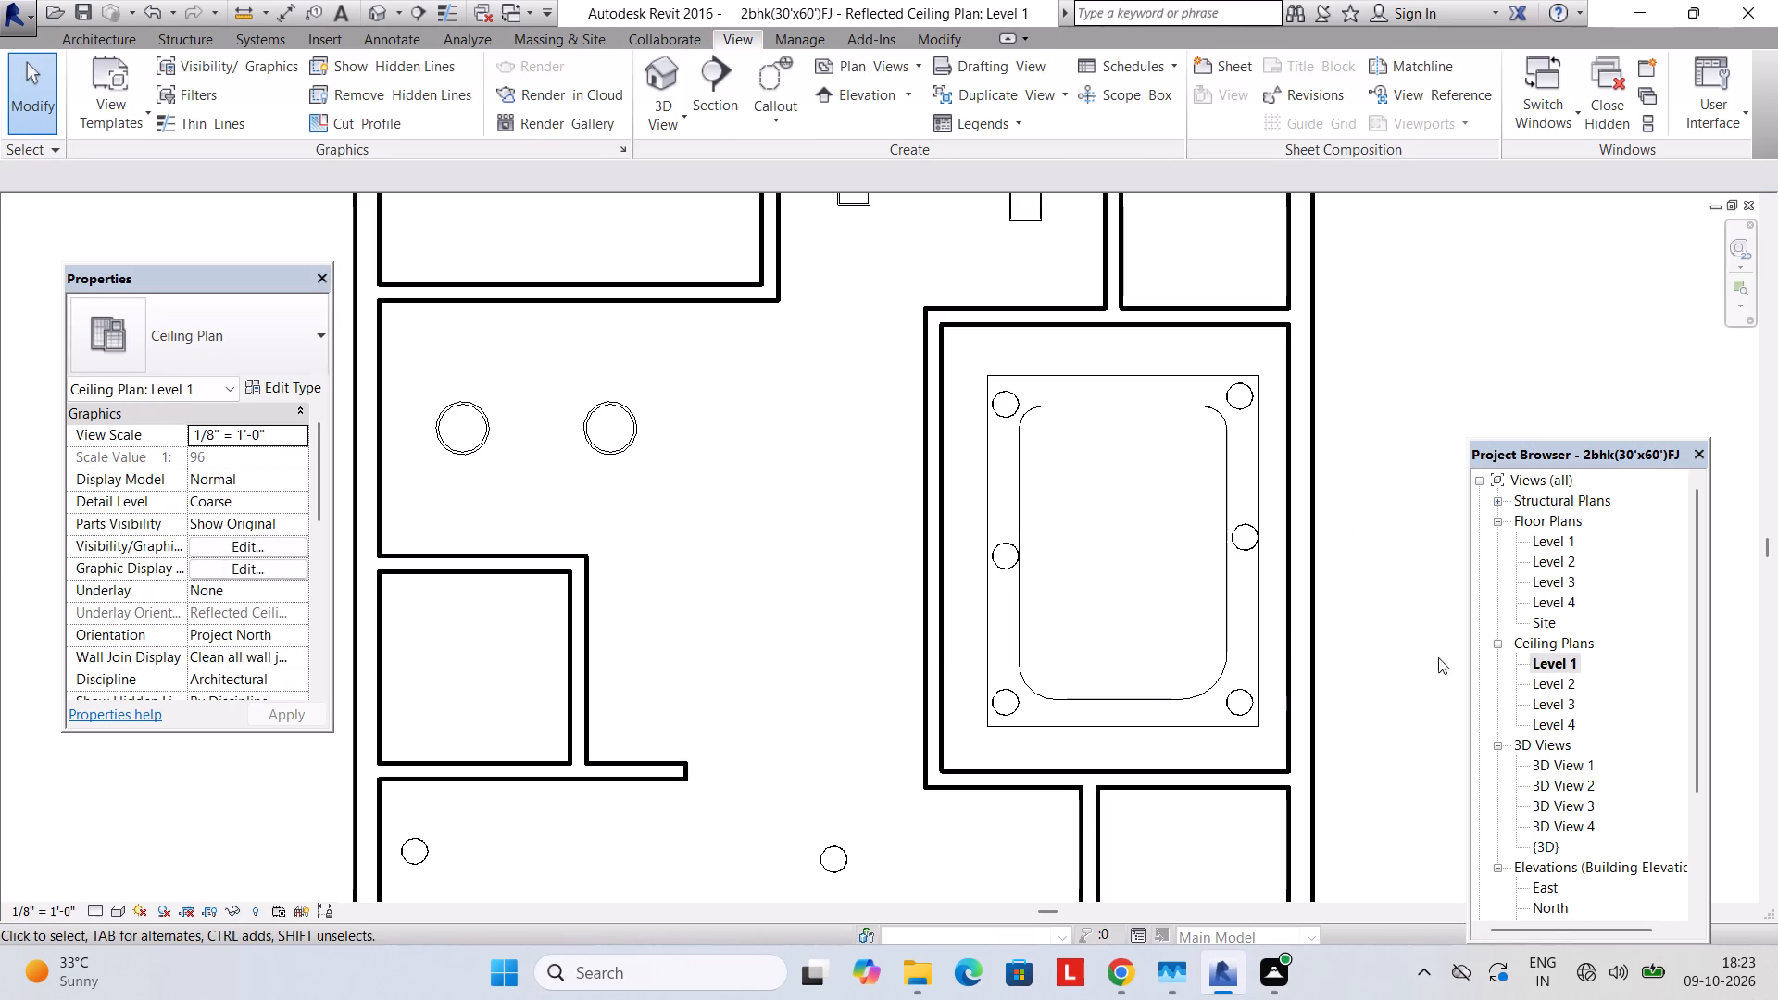
scroll(1568, 505, "down", 3)
middle_click_drag(1566, 540, 1551, 537)
middle_click_drag(1385, 567, 1325, 451)
scroll(1321, 484, "down", 3)
key("Escape")
middle_click_drag(1323, 570, 1266, 345)
middle_click_drag(1257, 576, 1244, 532)
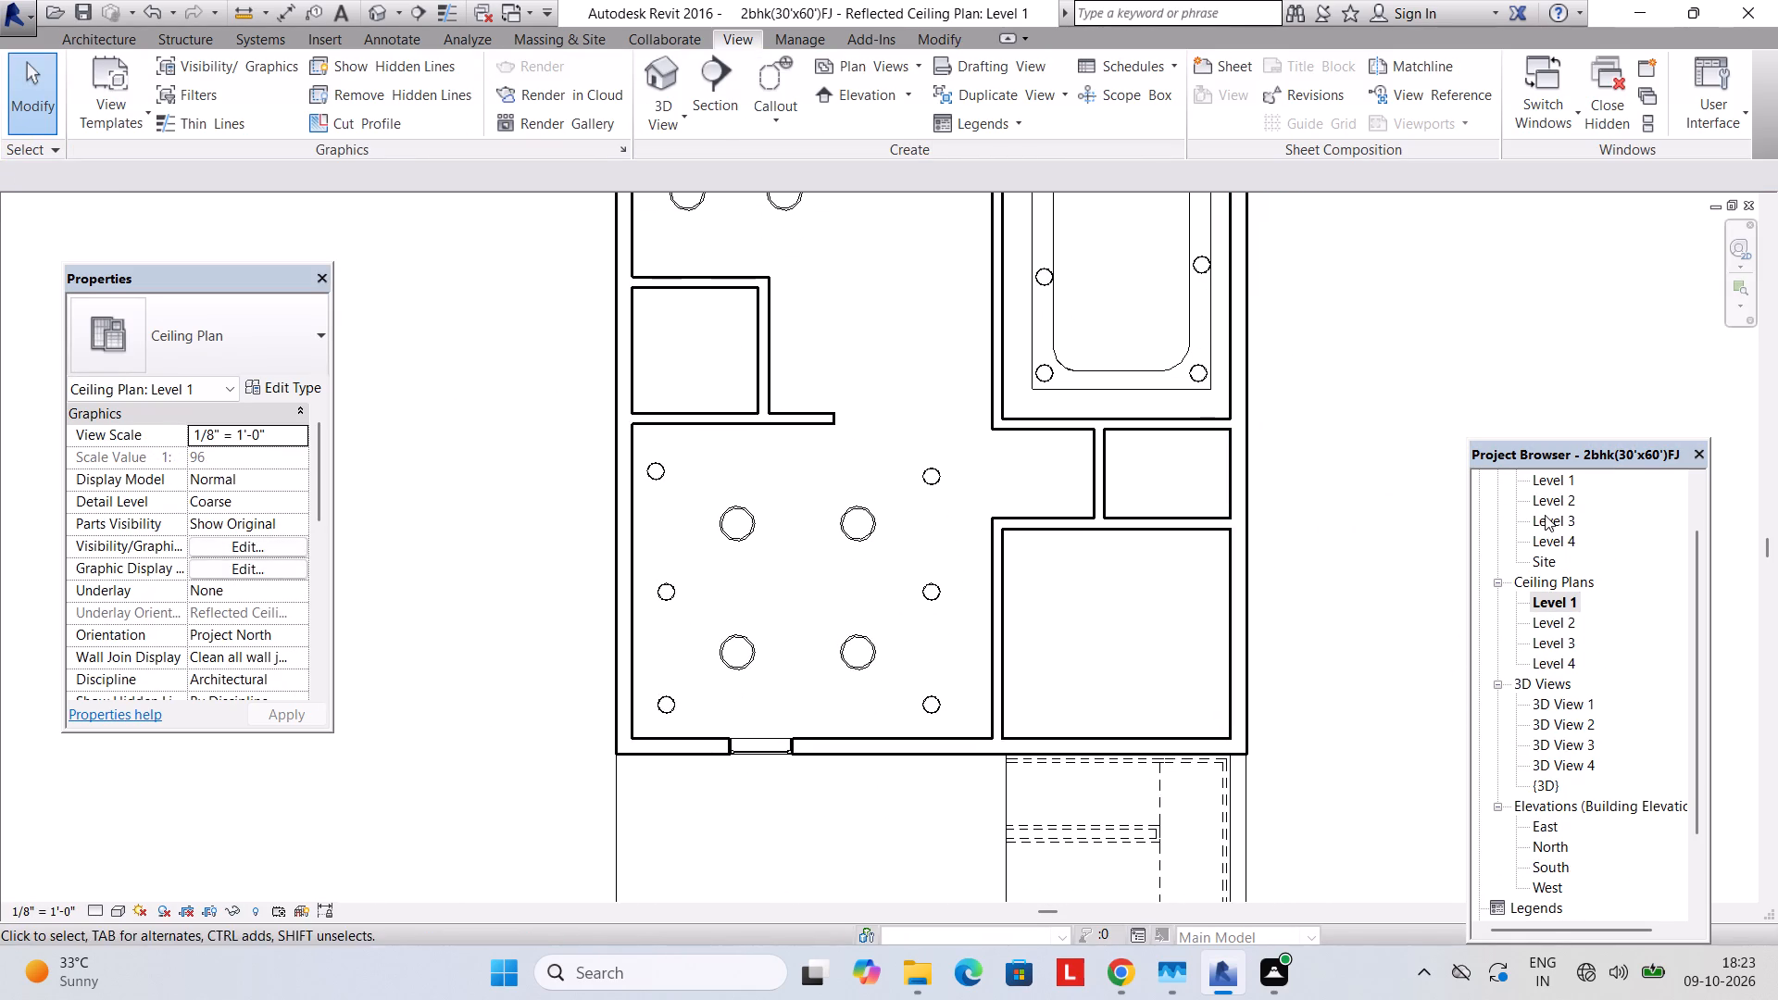
left_click(113, 43)
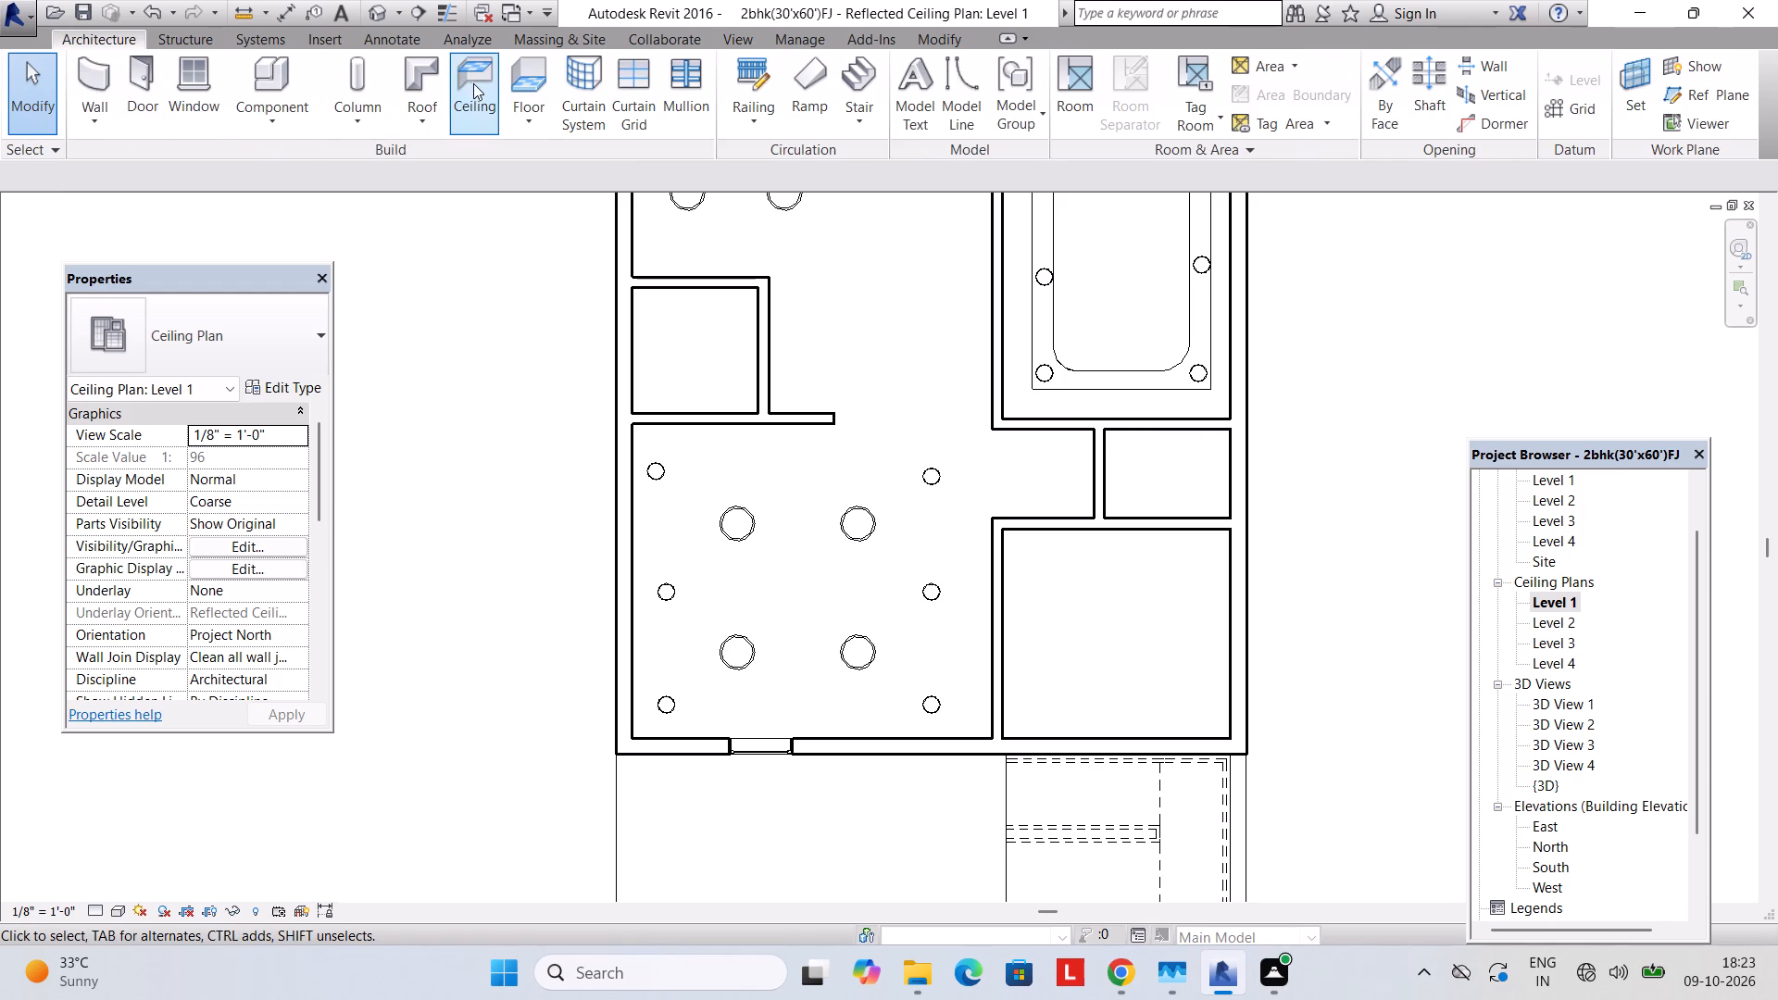
left_click(471, 91)
left_click(1016, 129)
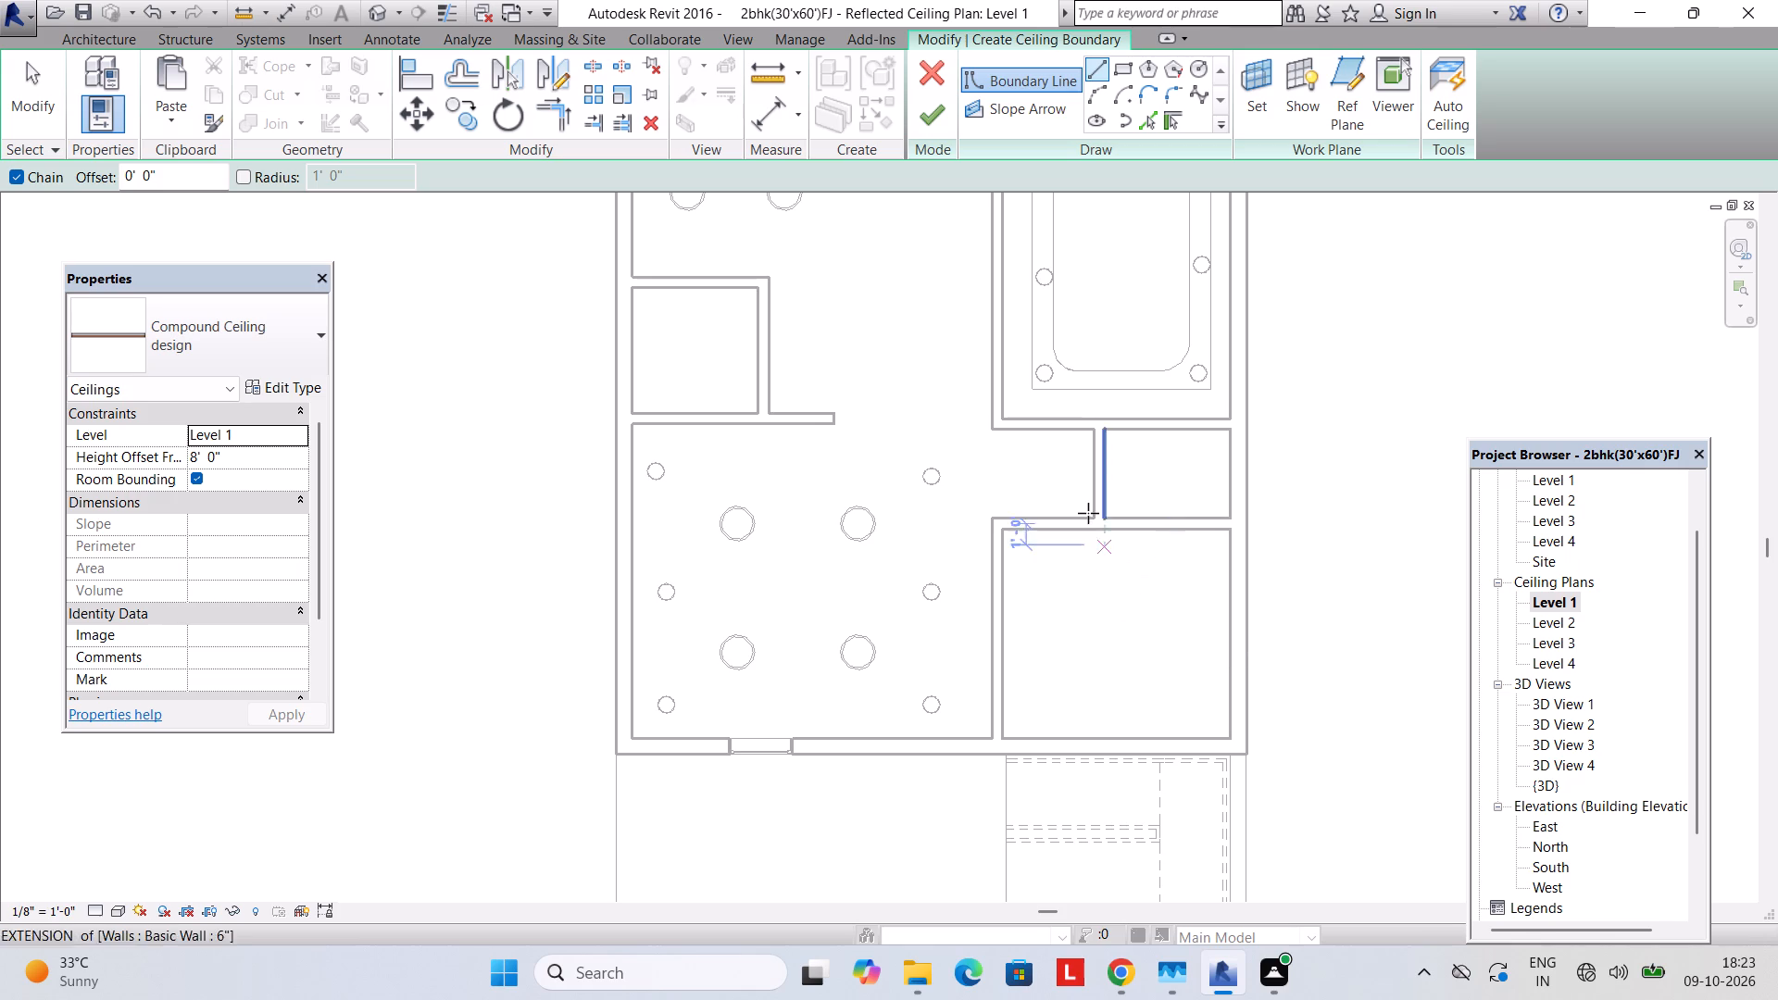
left_click(1130, 58)
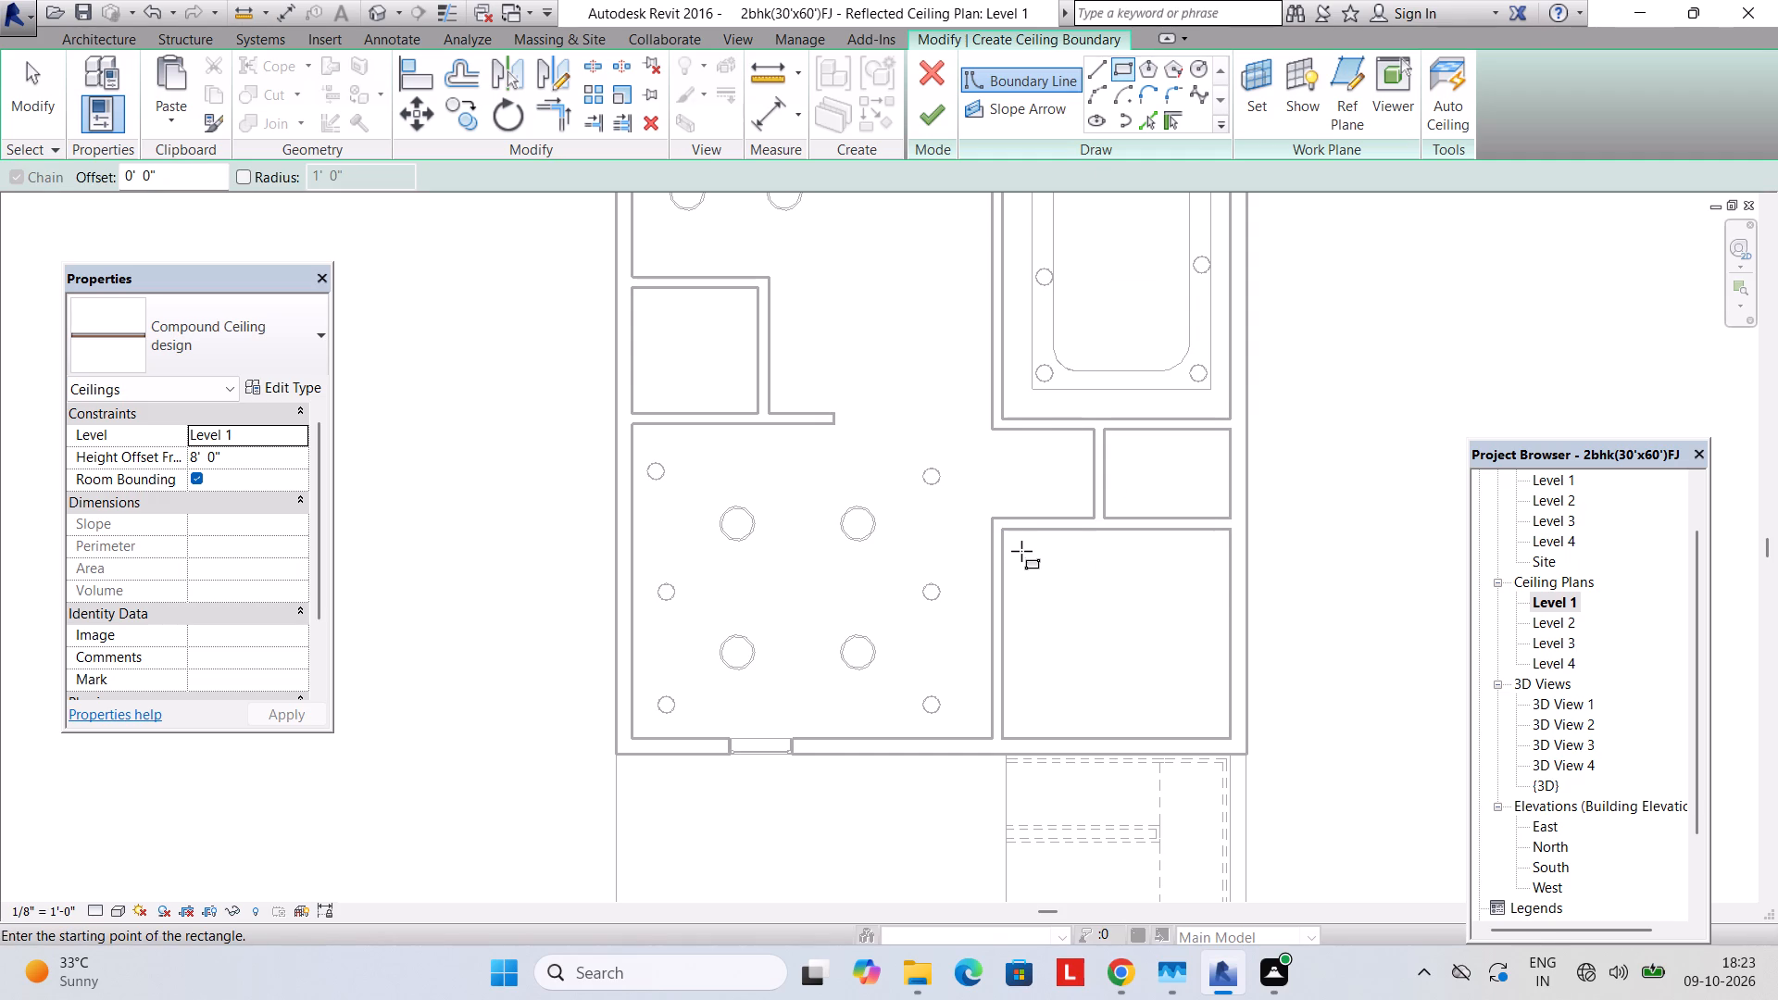
left_click(1019, 548)
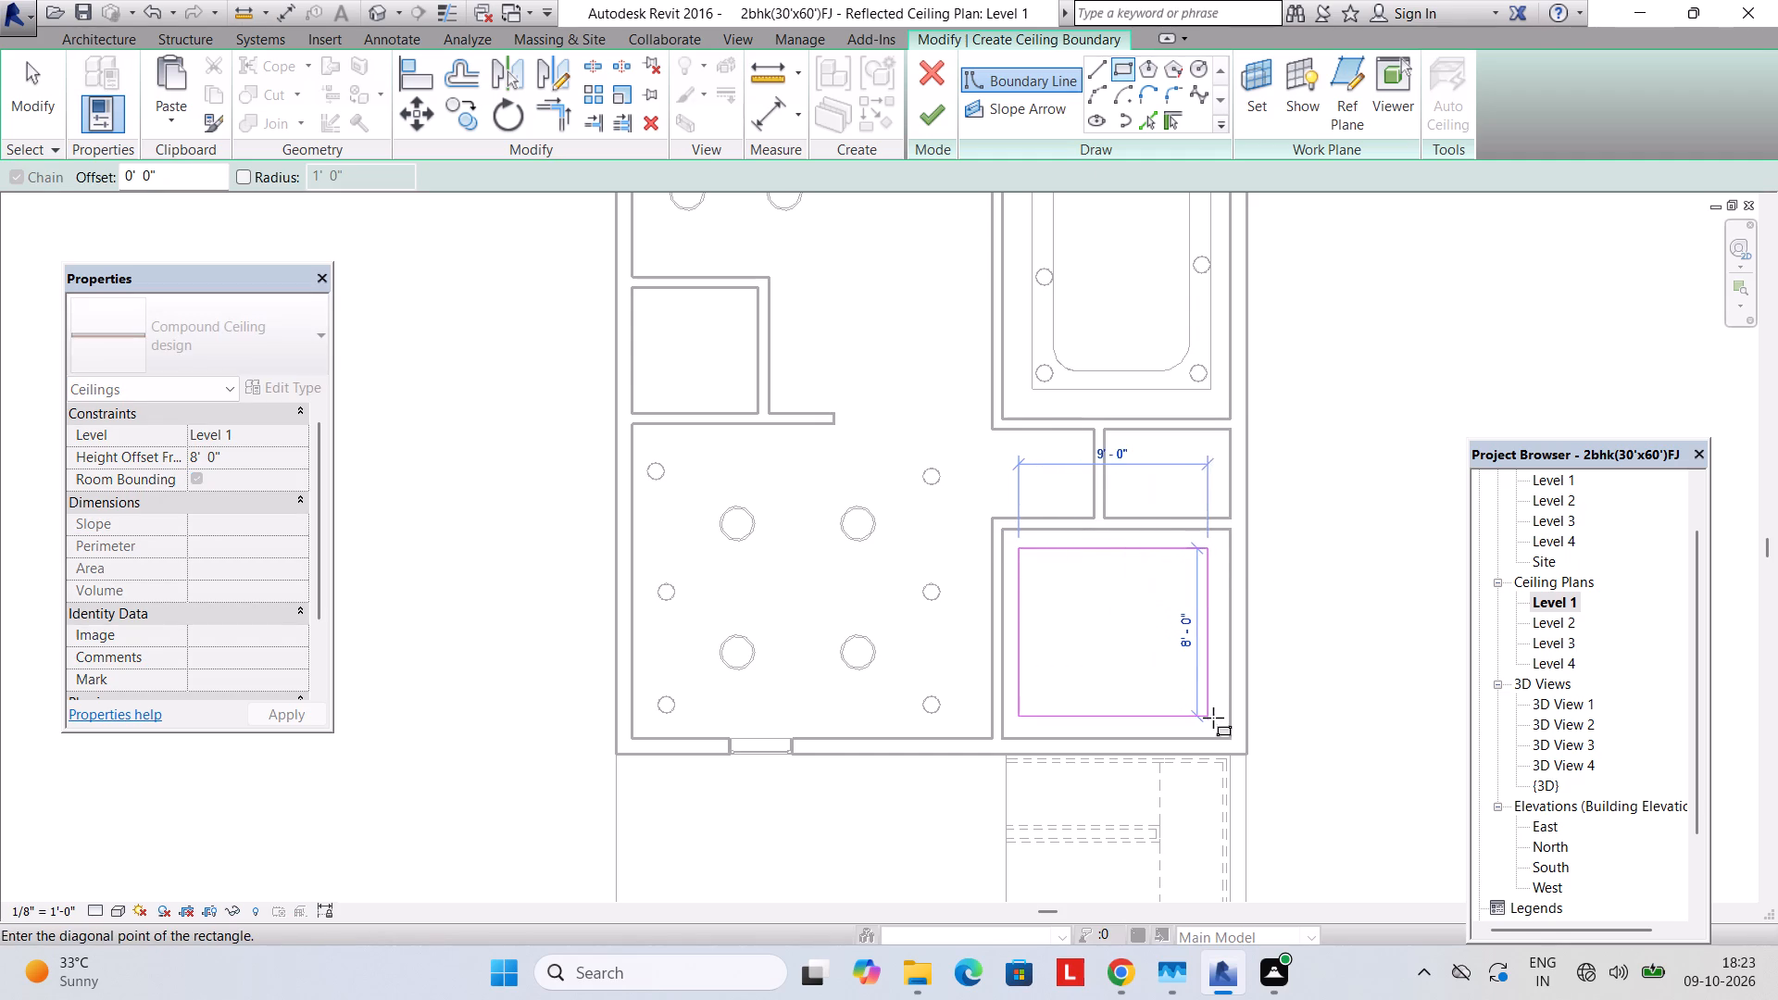
left_click(1218, 720)
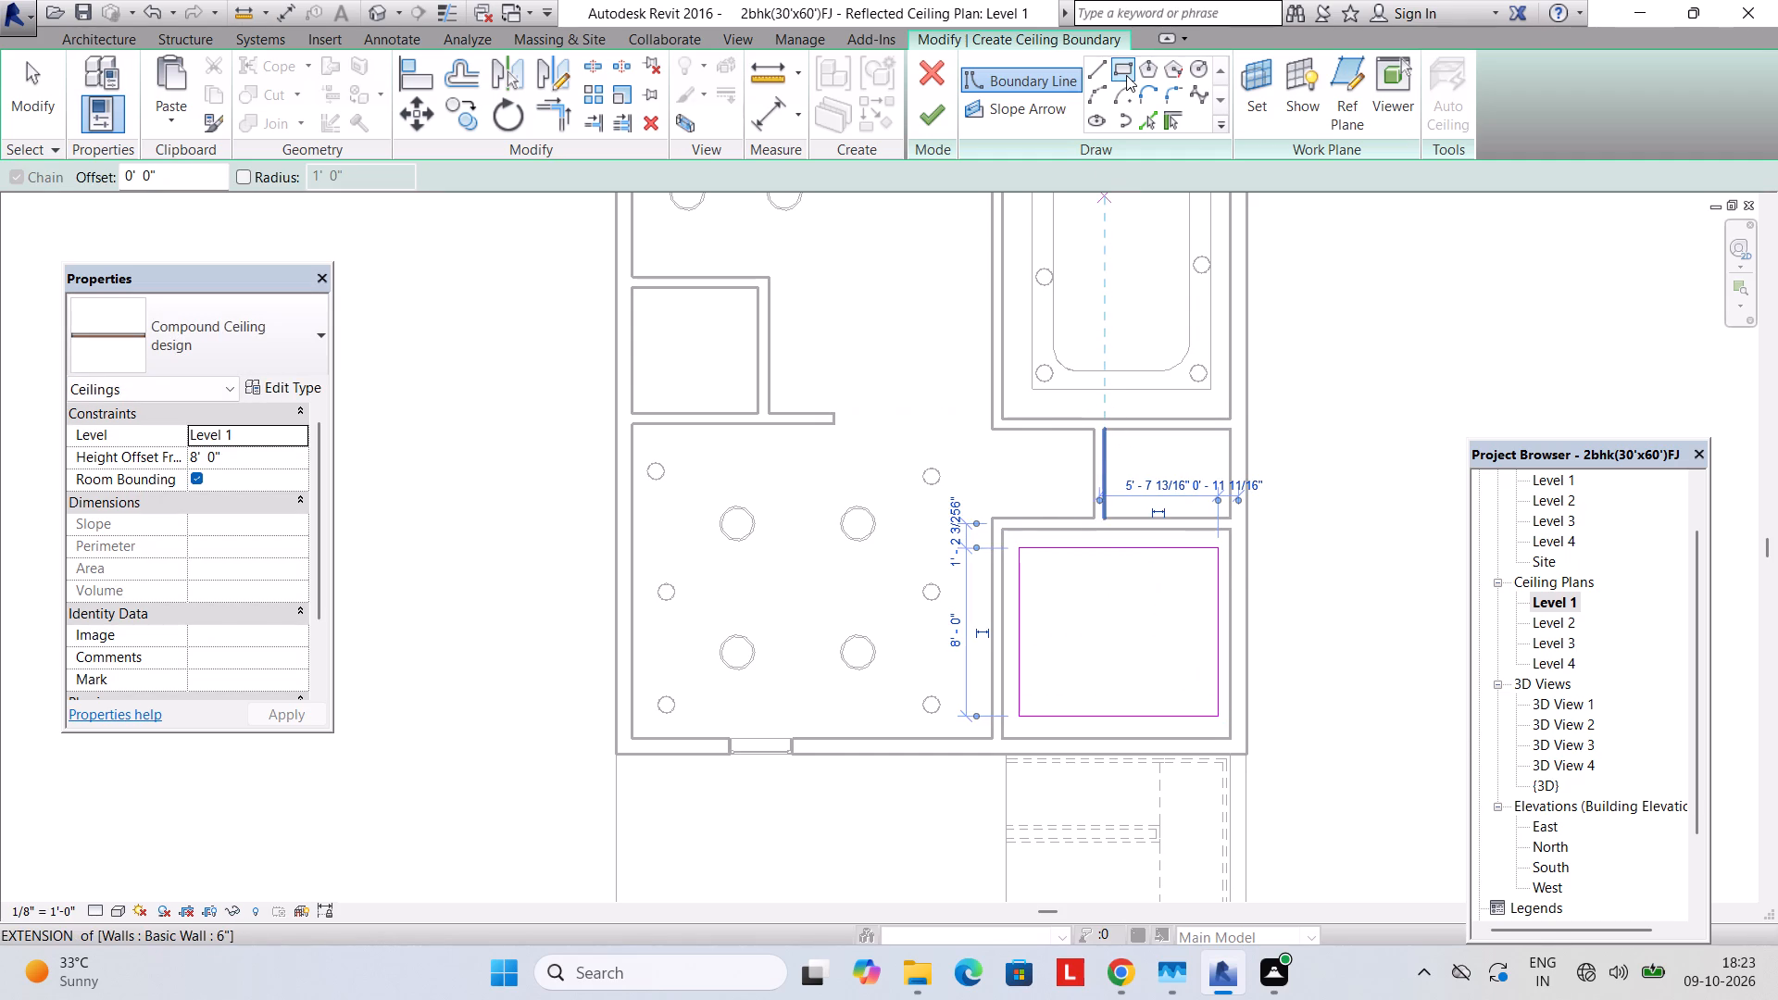
left_click(1126, 75)
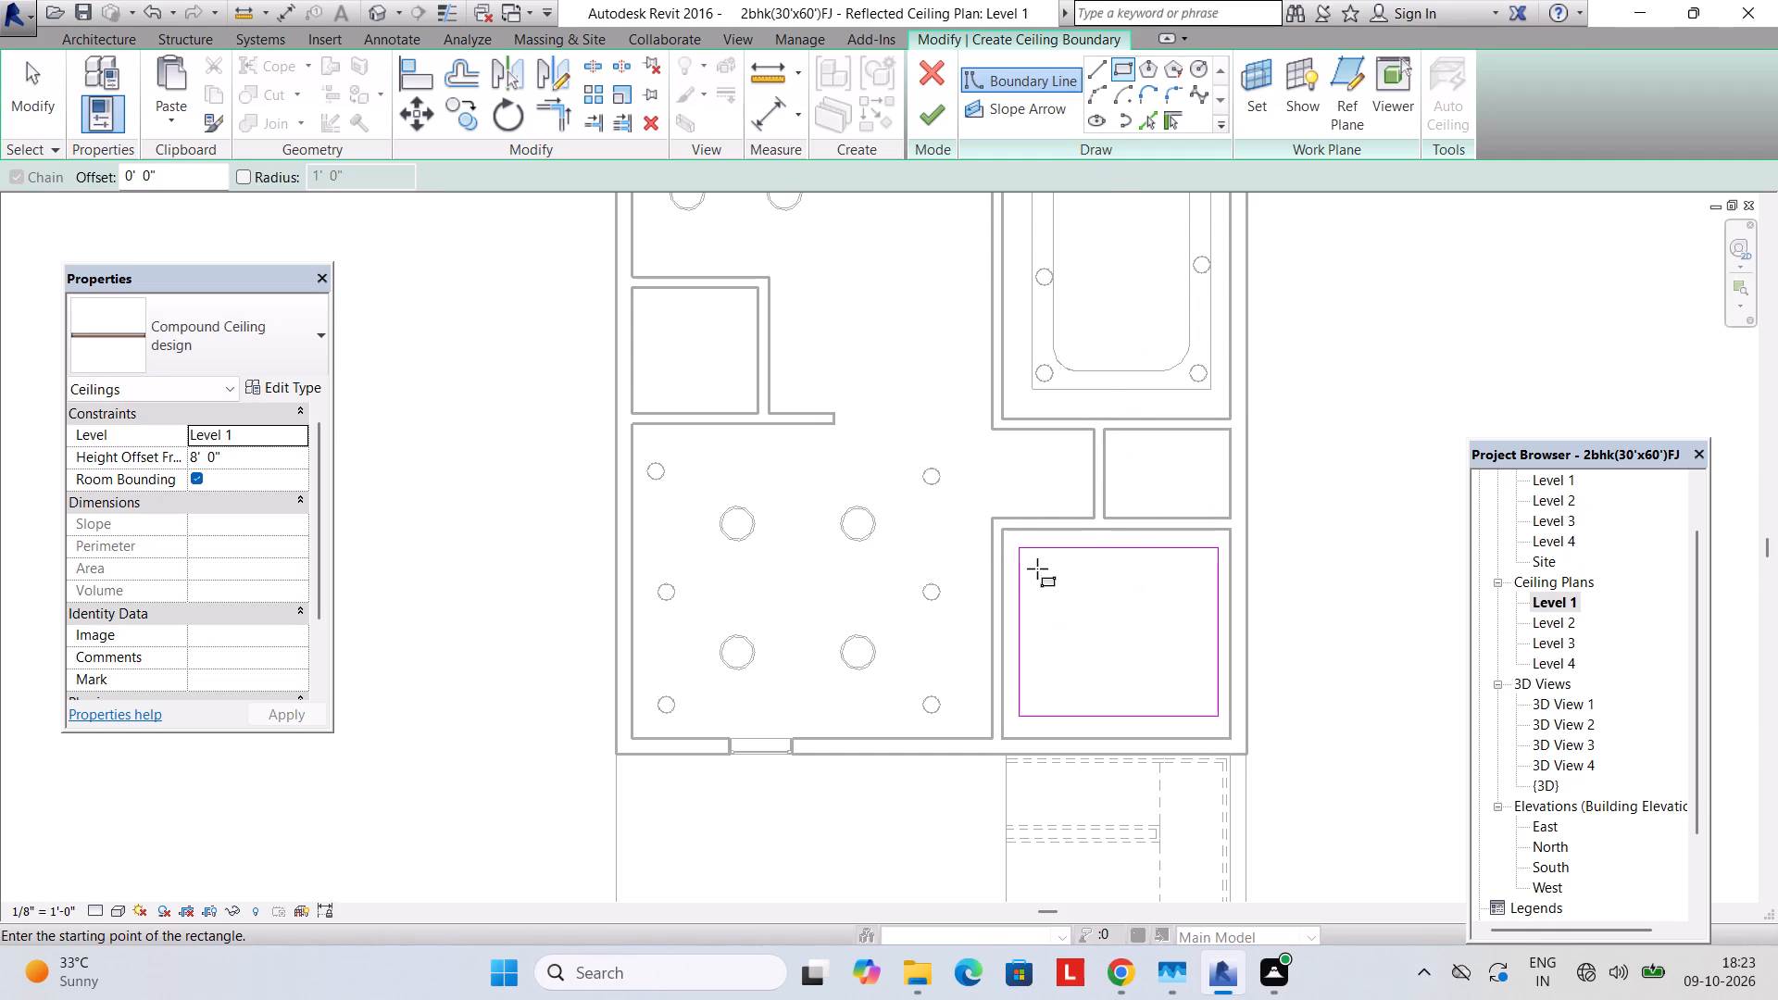
left_click(1038, 570)
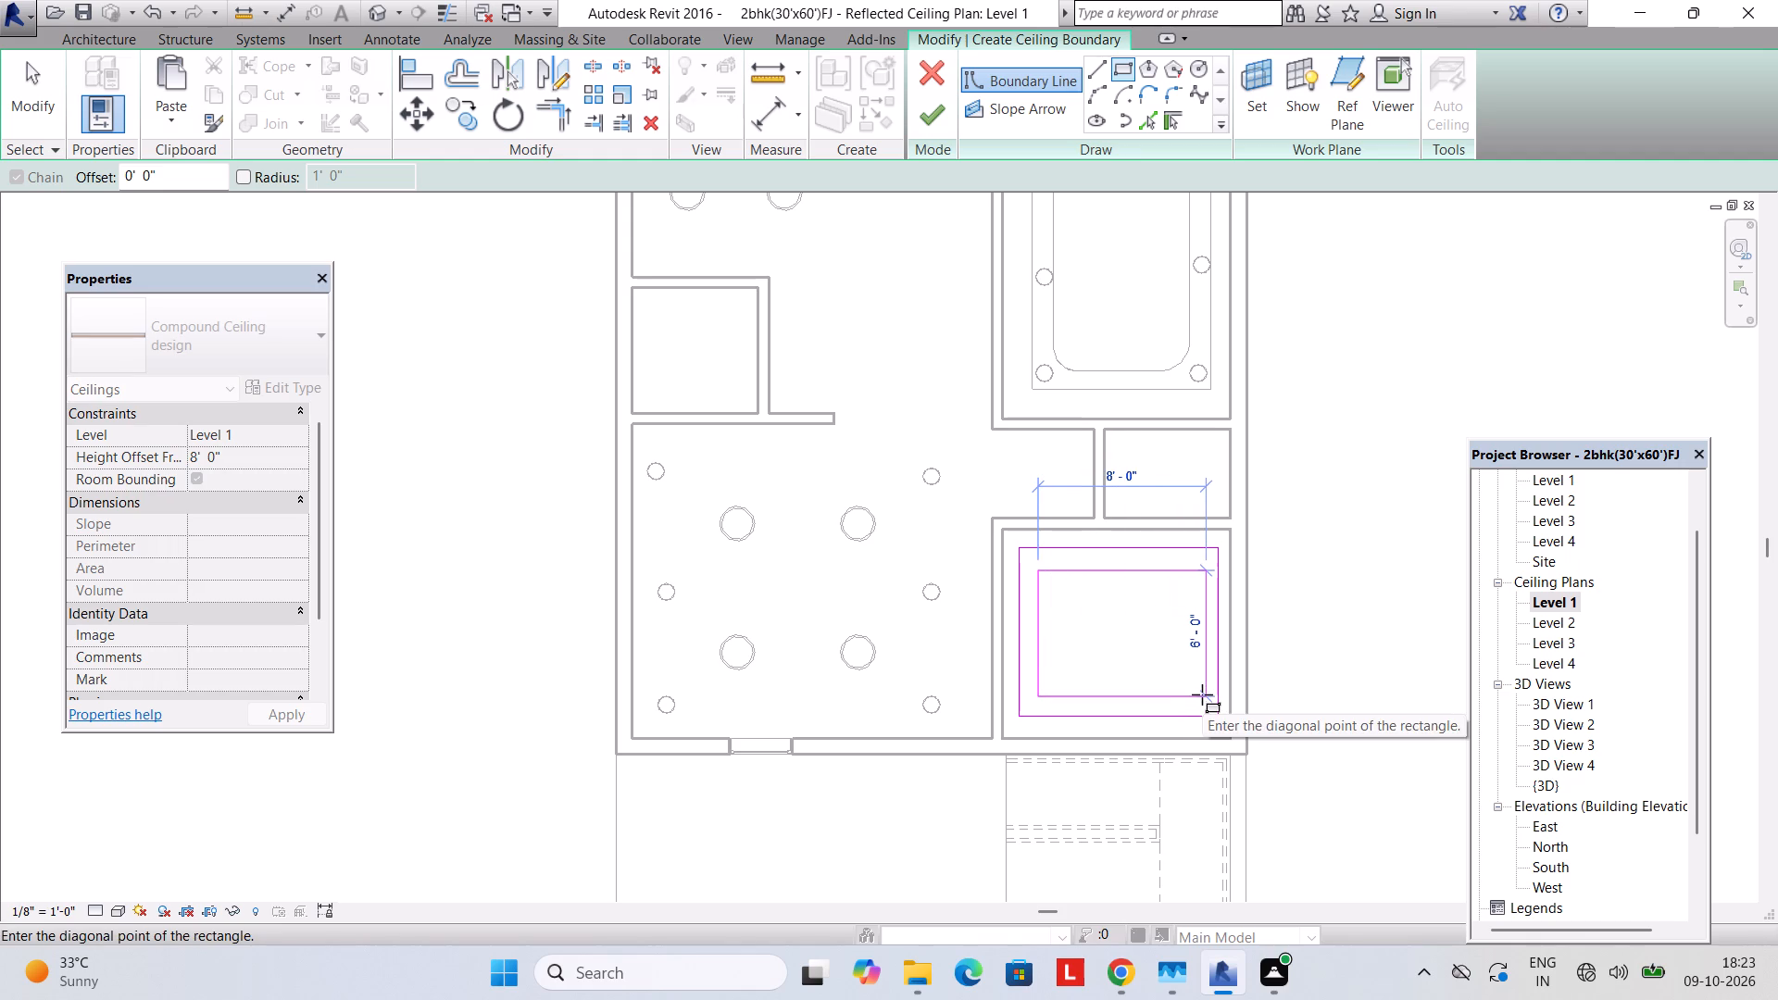
left_click(1199, 694)
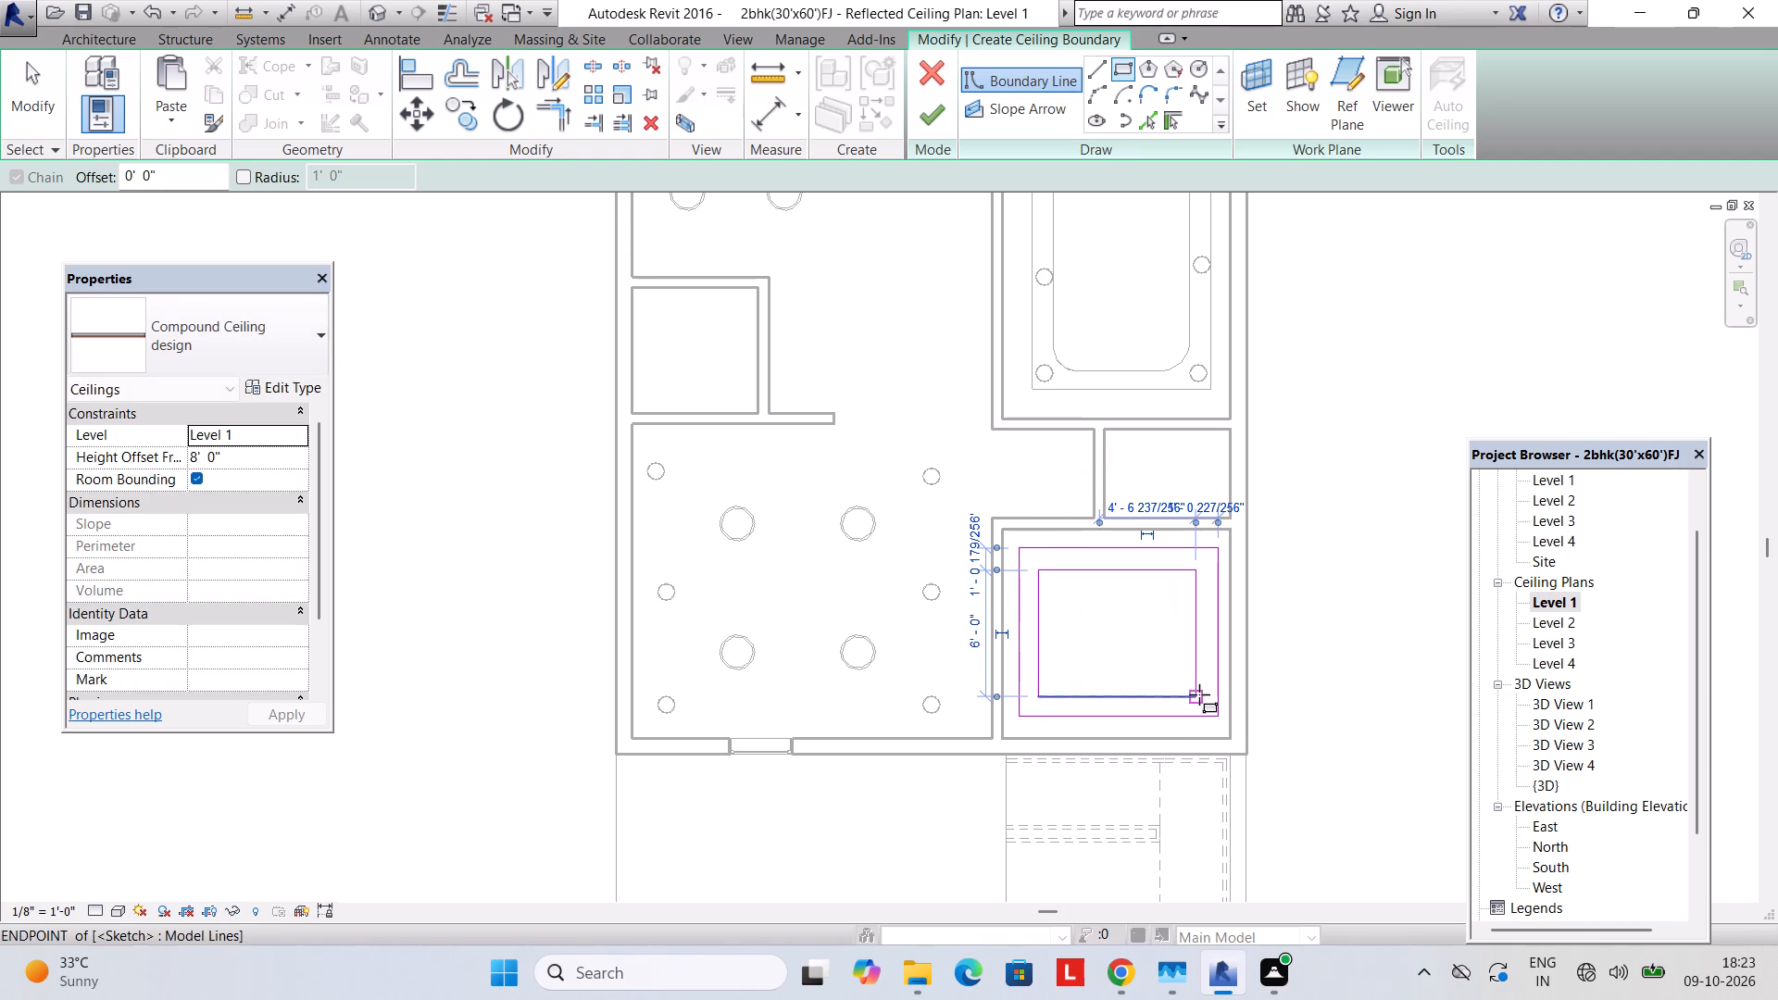
Set the front bedroom ceiling's height offset from level to 8' 11" and finish the ceiling.
left_click(219, 463)
left_click_drag(224, 458, 187, 460)
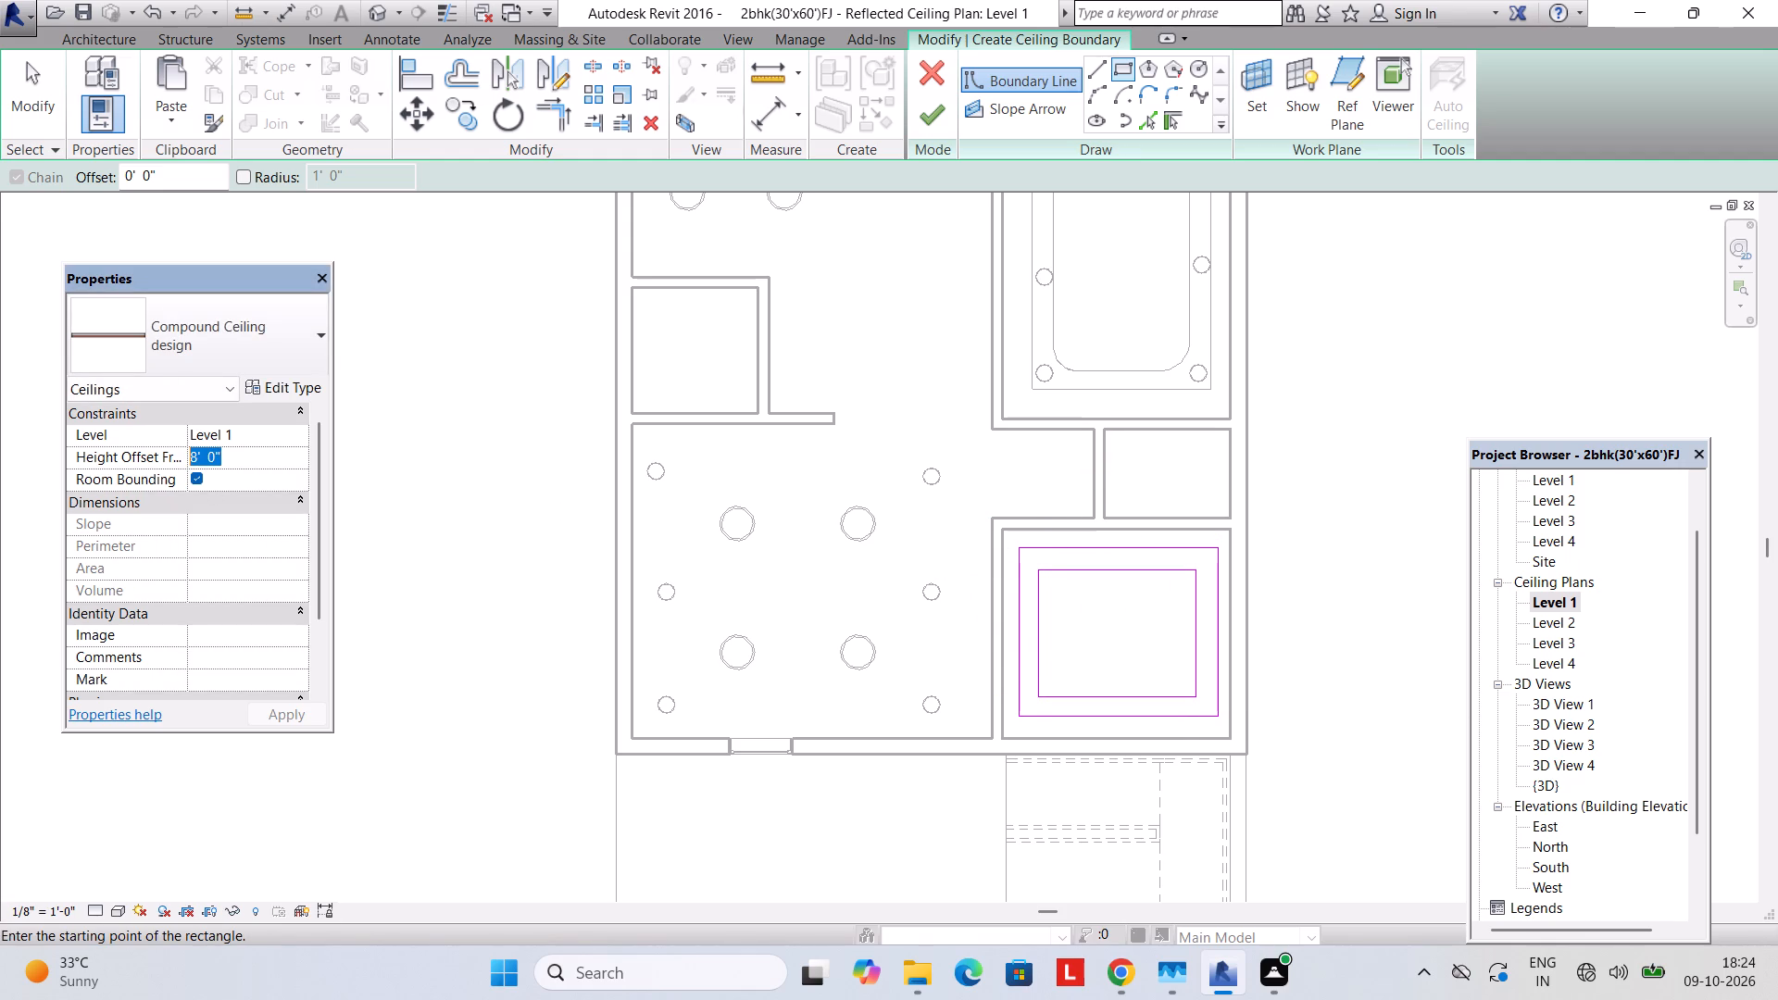
left_click_drag(187, 460, 117, 462)
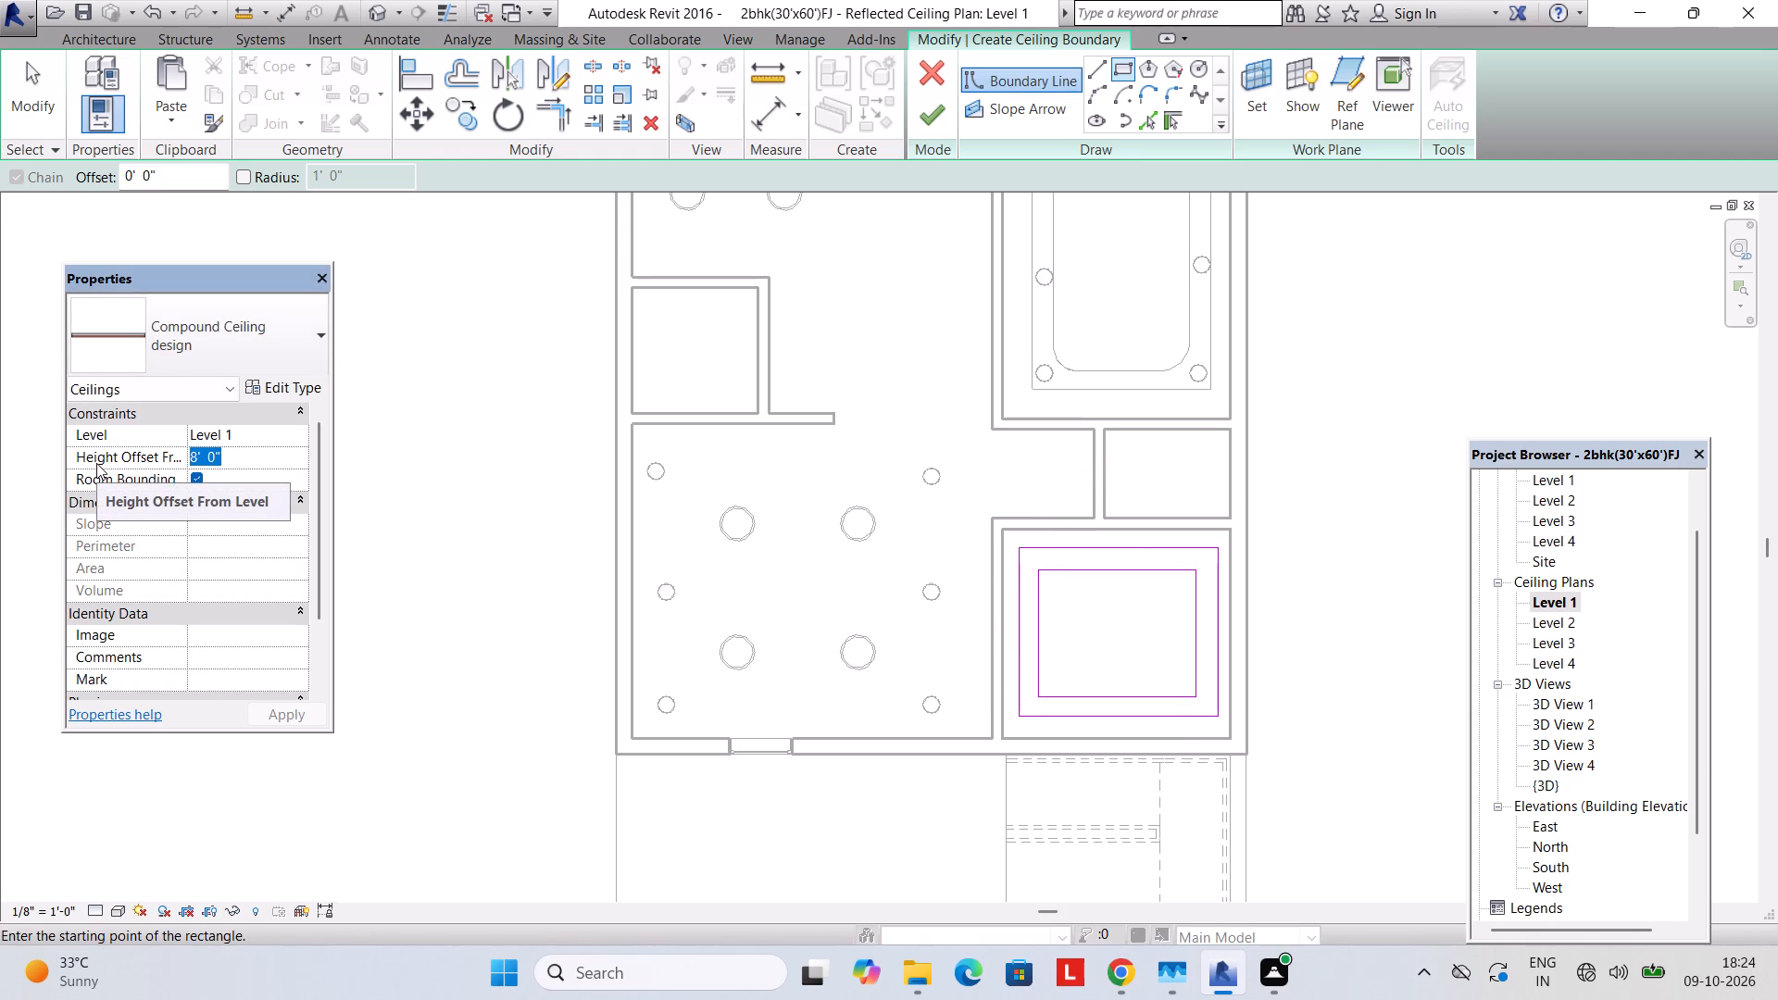
type("8'")
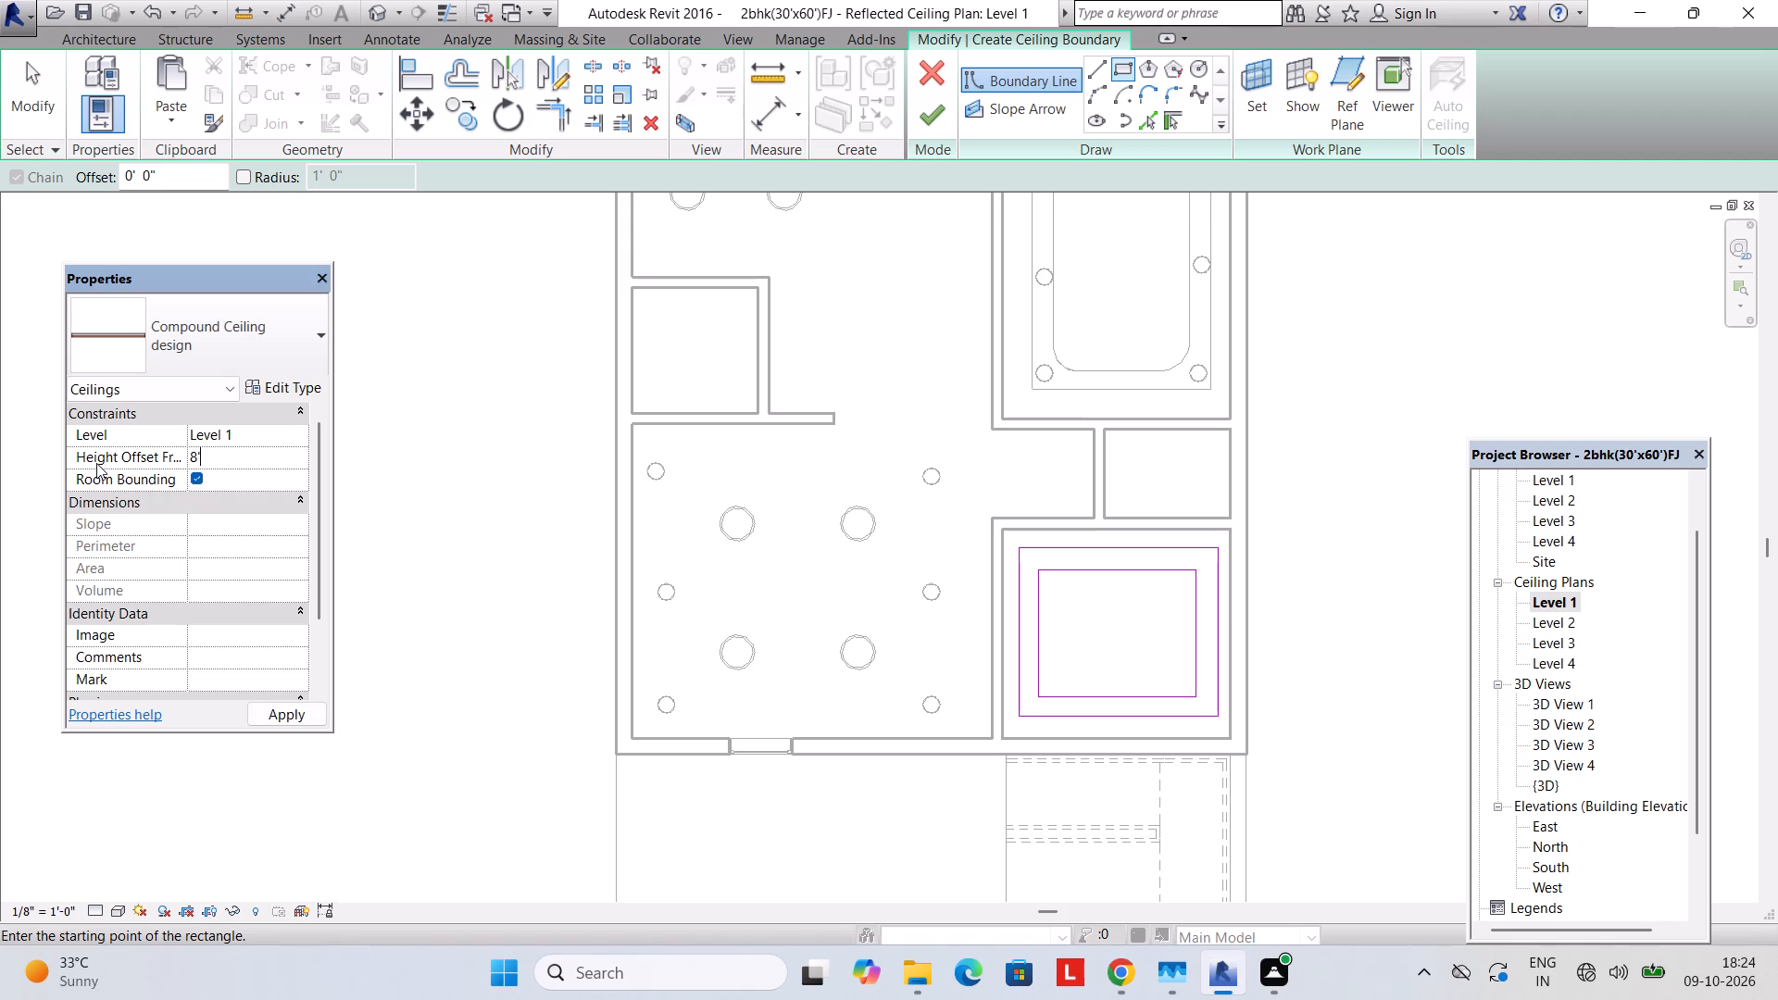
type("11")
key("shift+quotedbl")
key("Return")
left_click(912, 124)
key("Escape")
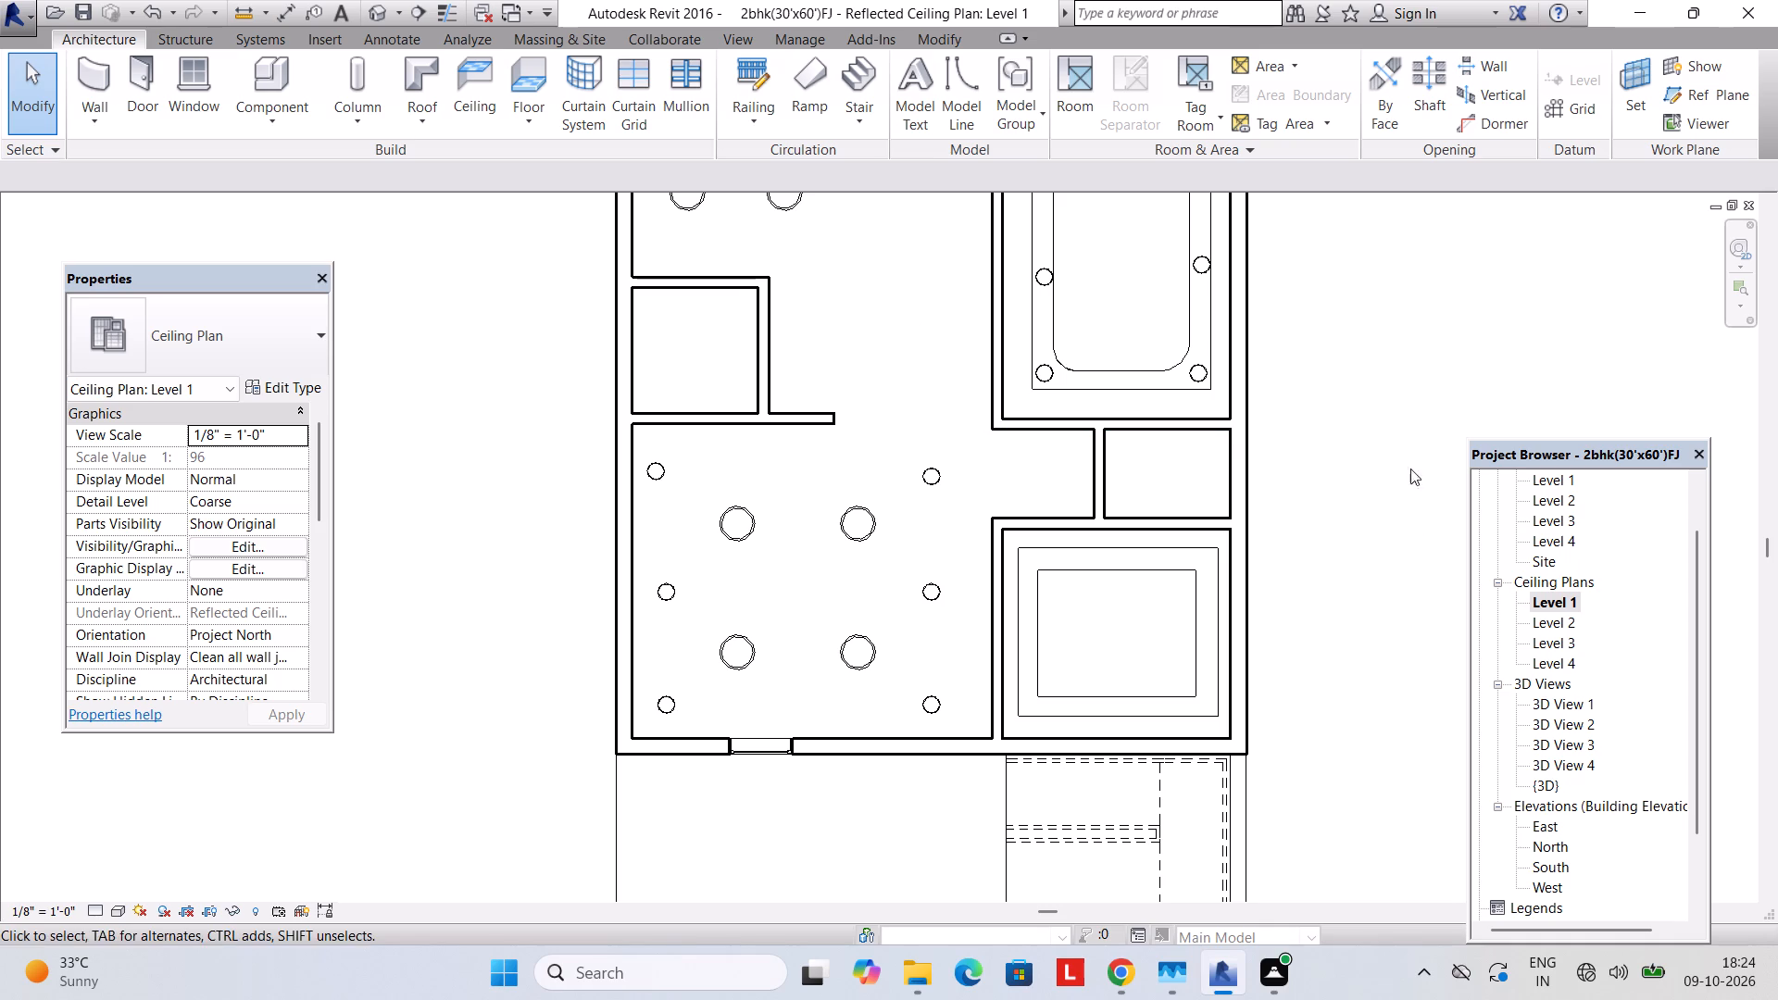
In the 3D view, set the height offset from level of the front bedroom's nested-rectangle ceiling frame to 8' 9".
left_click(751, 44)
left_click(681, 118)
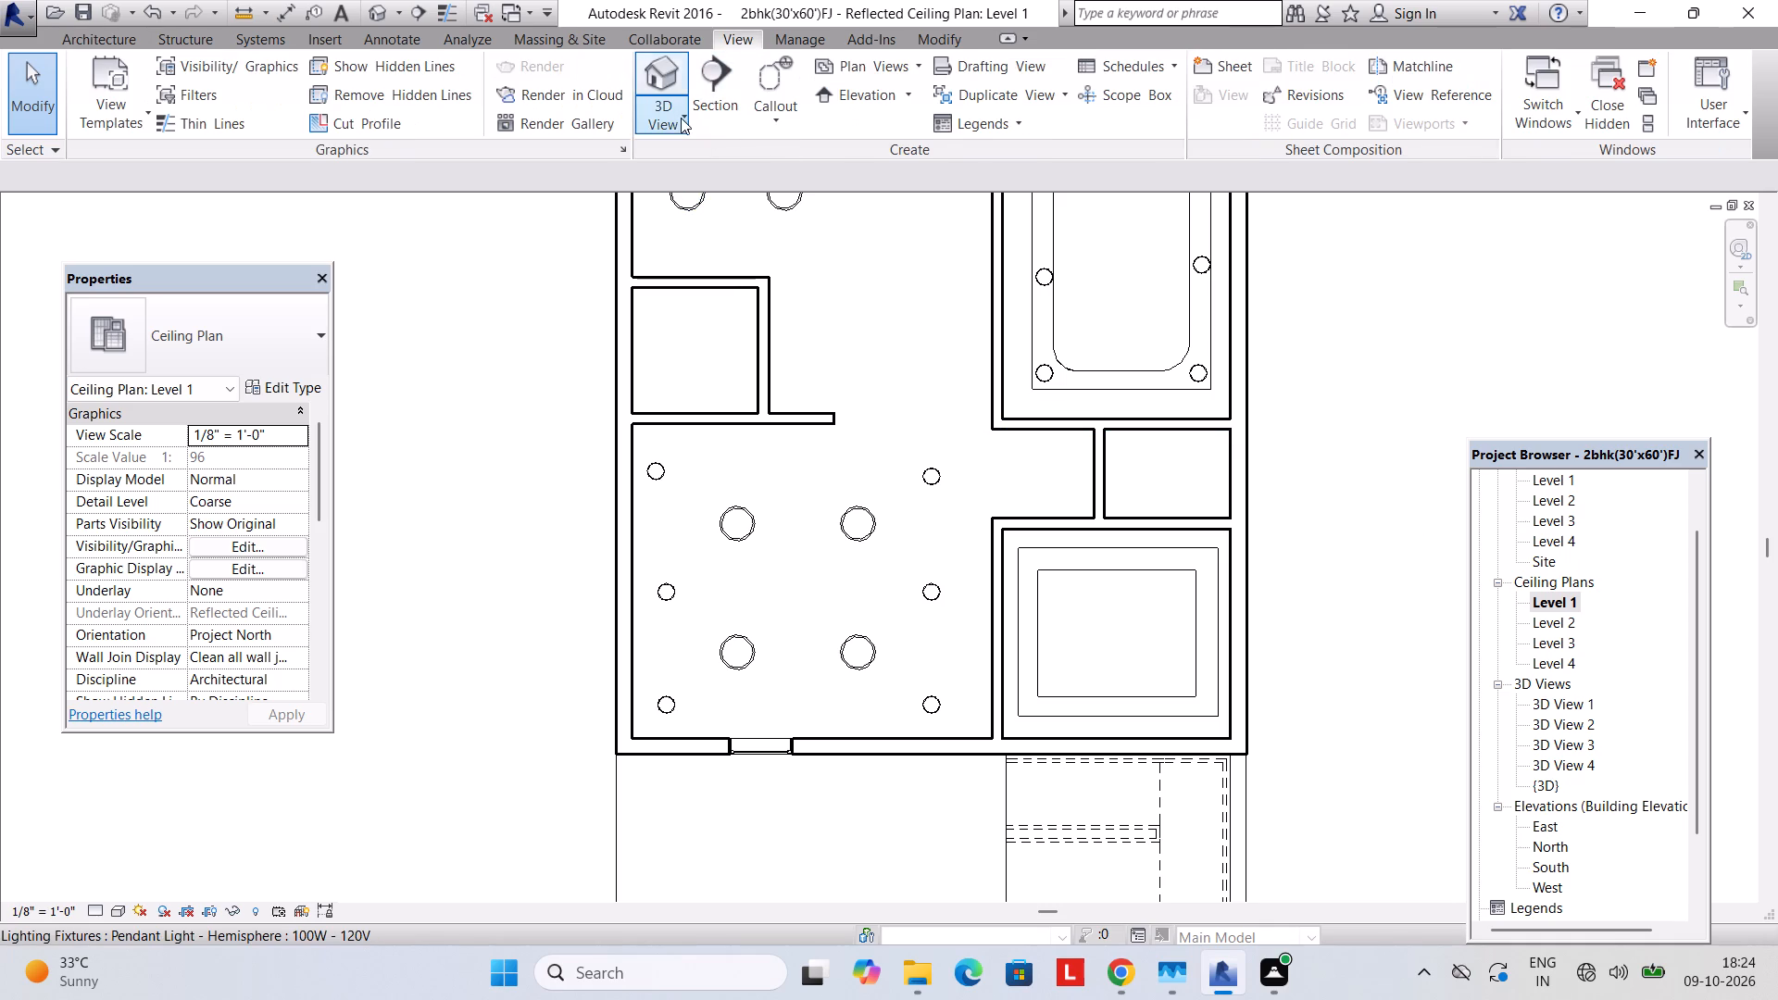
left_click(688, 143)
middle_click_drag(837, 555, 553, 531)
middle_click_drag(700, 599, 653, 557)
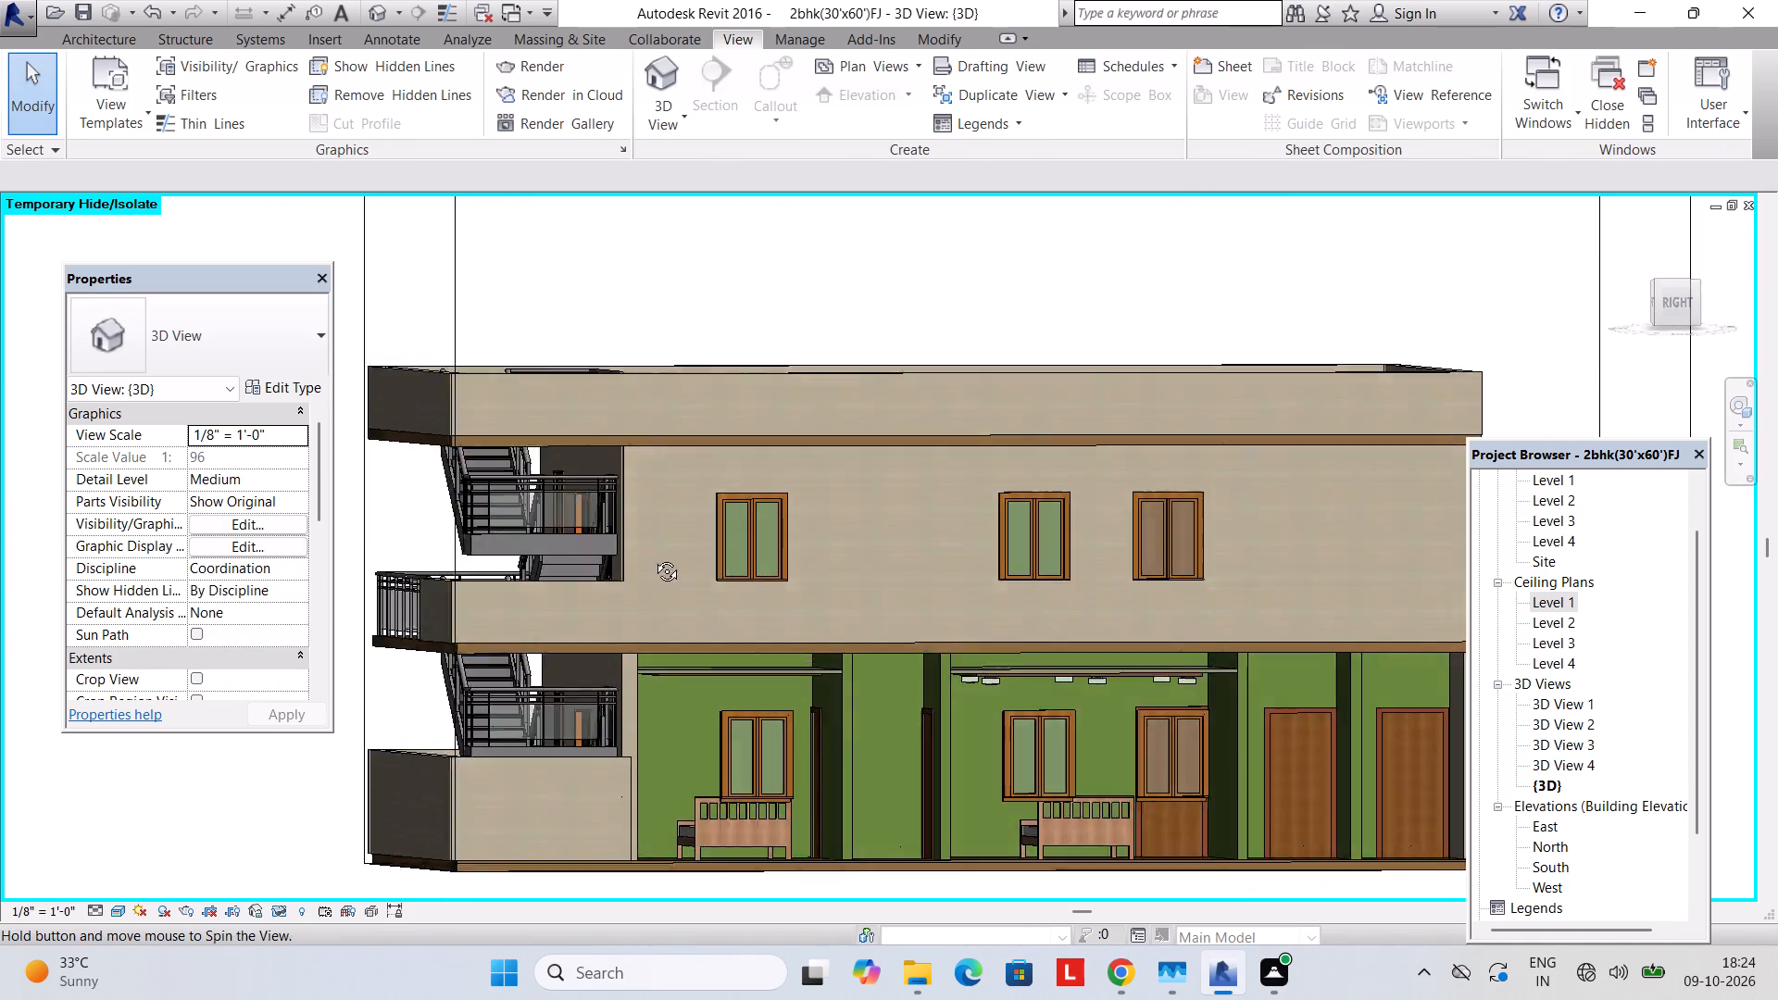
middle_click_drag(653, 557, 648, 549)
scroll(695, 640, "up", 5)
middle_click_drag(702, 759, 694, 665, "shift")
scroll(694, 713, "up", 6)
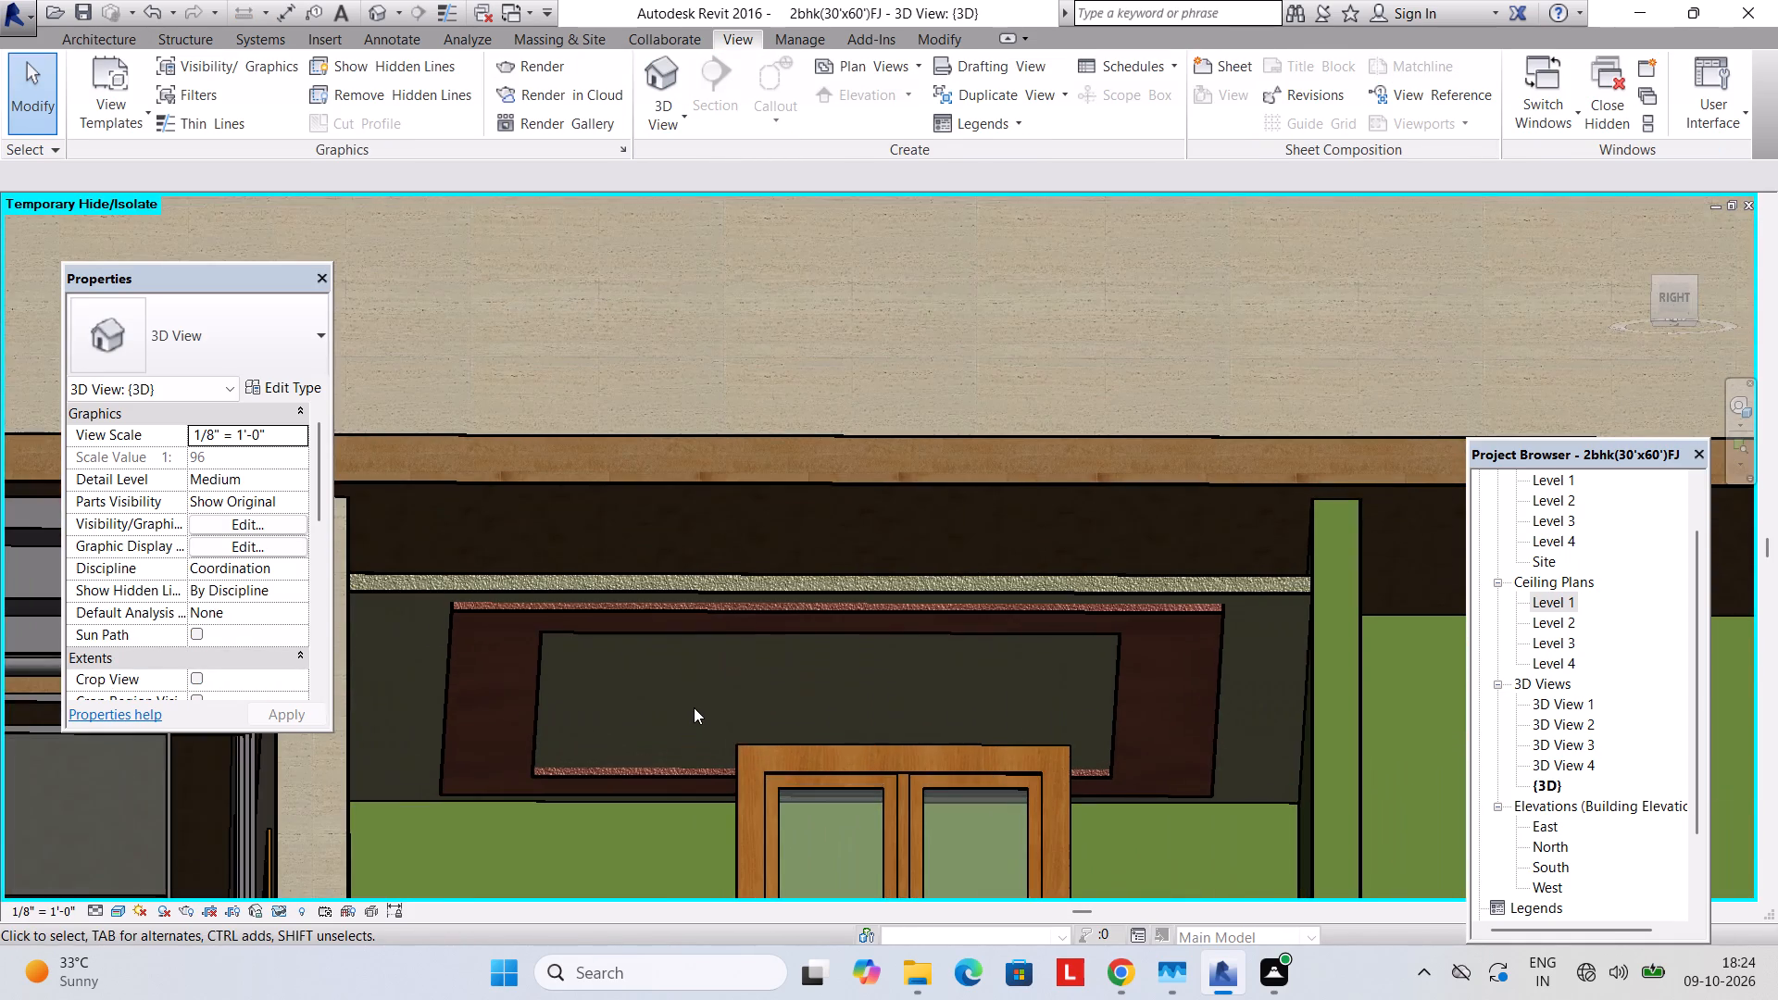
scroll(545, 703, "up", 2)
middle_click_drag(576, 710, 553, 766)
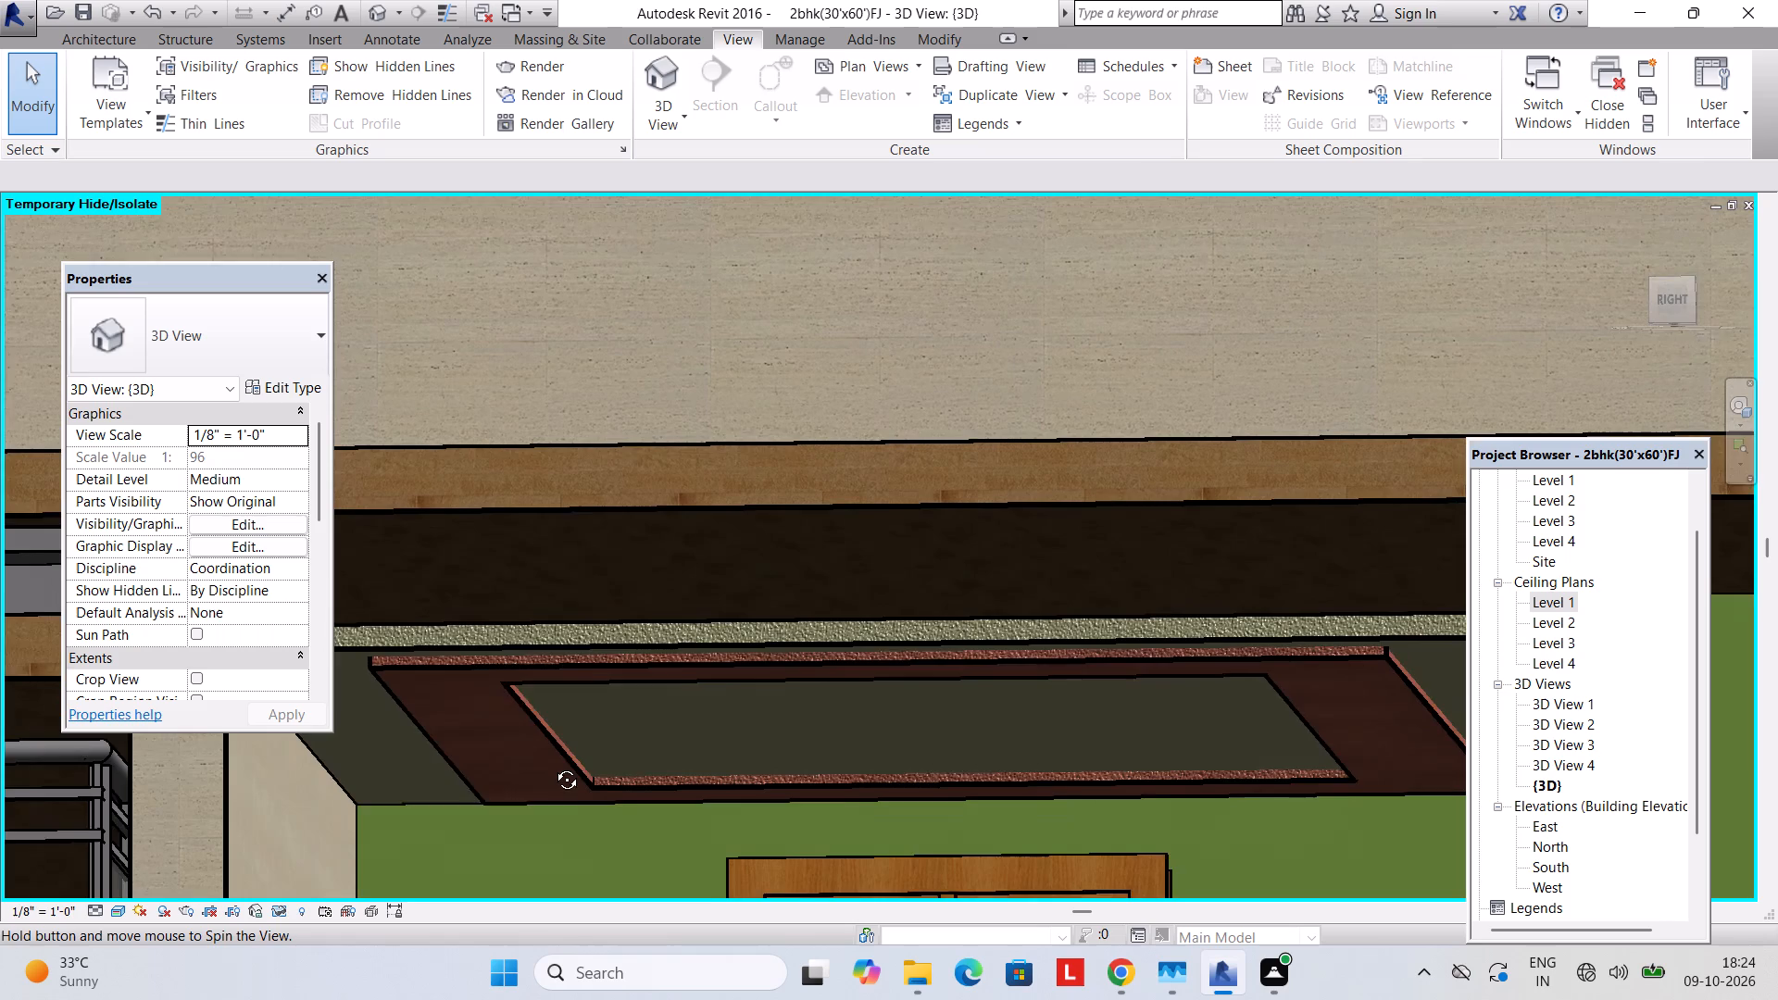
middle_click_drag(553, 766, 552, 766)
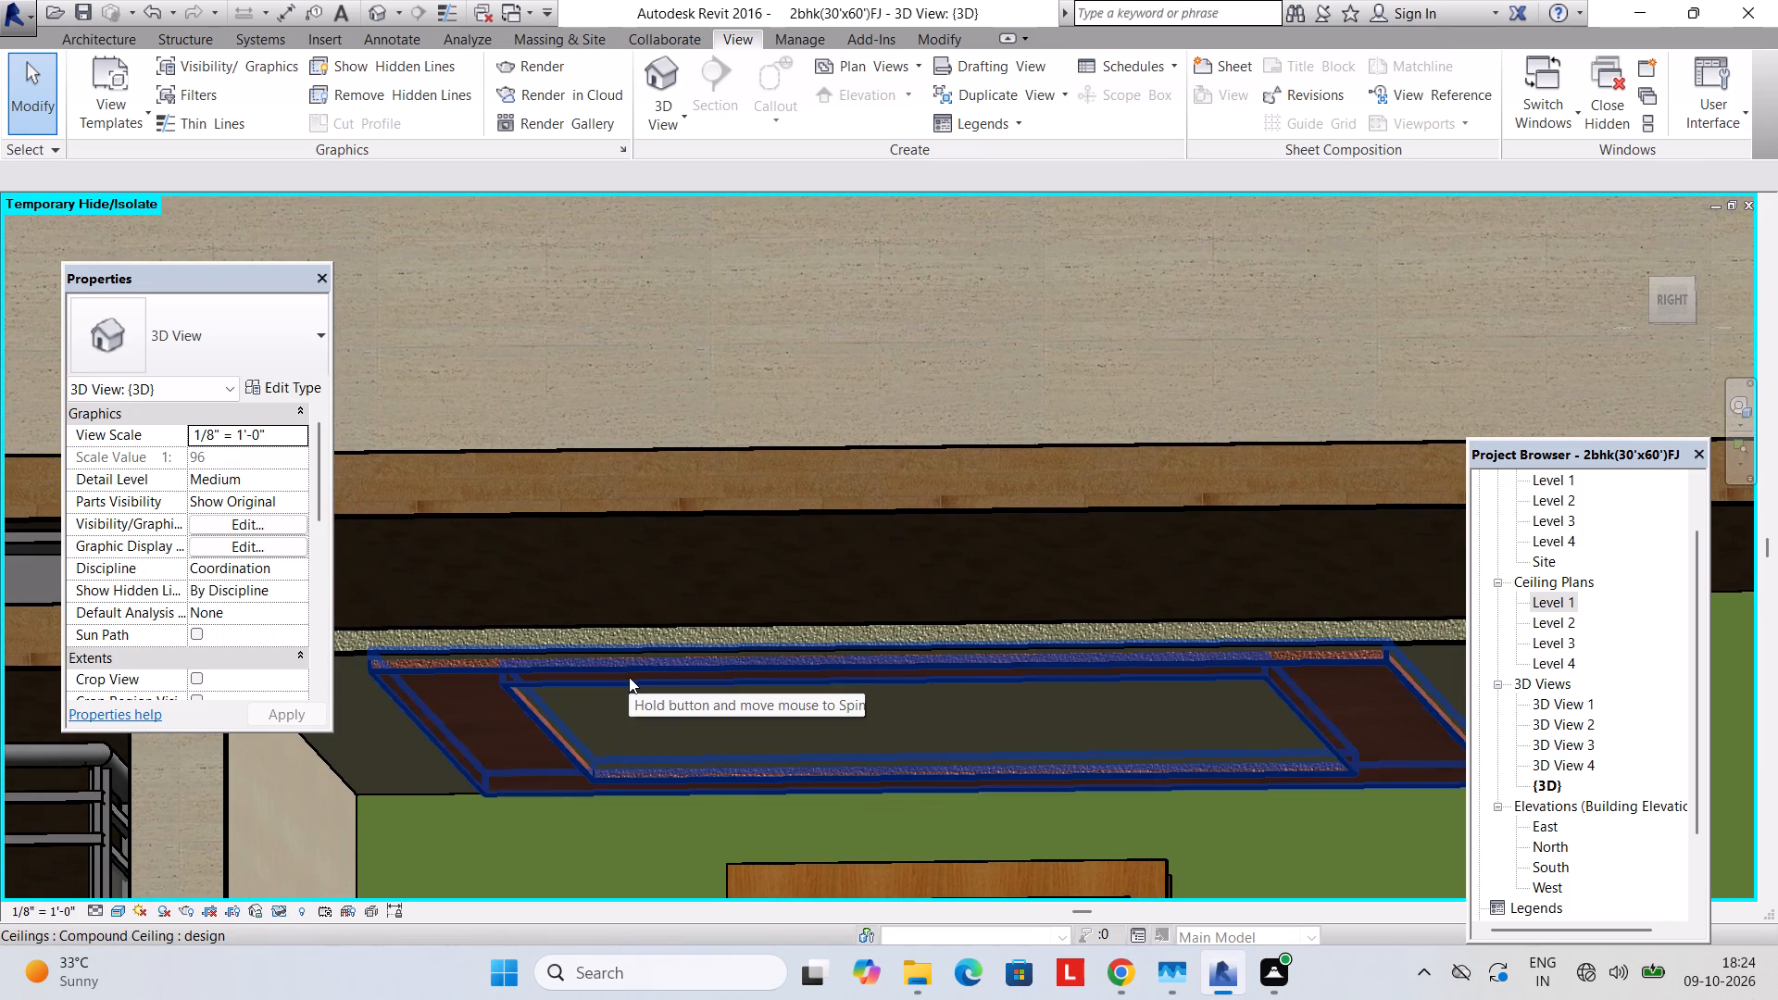
left_click(629, 677)
left_click(238, 467)
left_click_drag(238, 458, 63, 464)
left_click(225, 453)
left_click_drag(231, 454, 138, 453)
type("8'9\"")
key("Return")
key("Return")
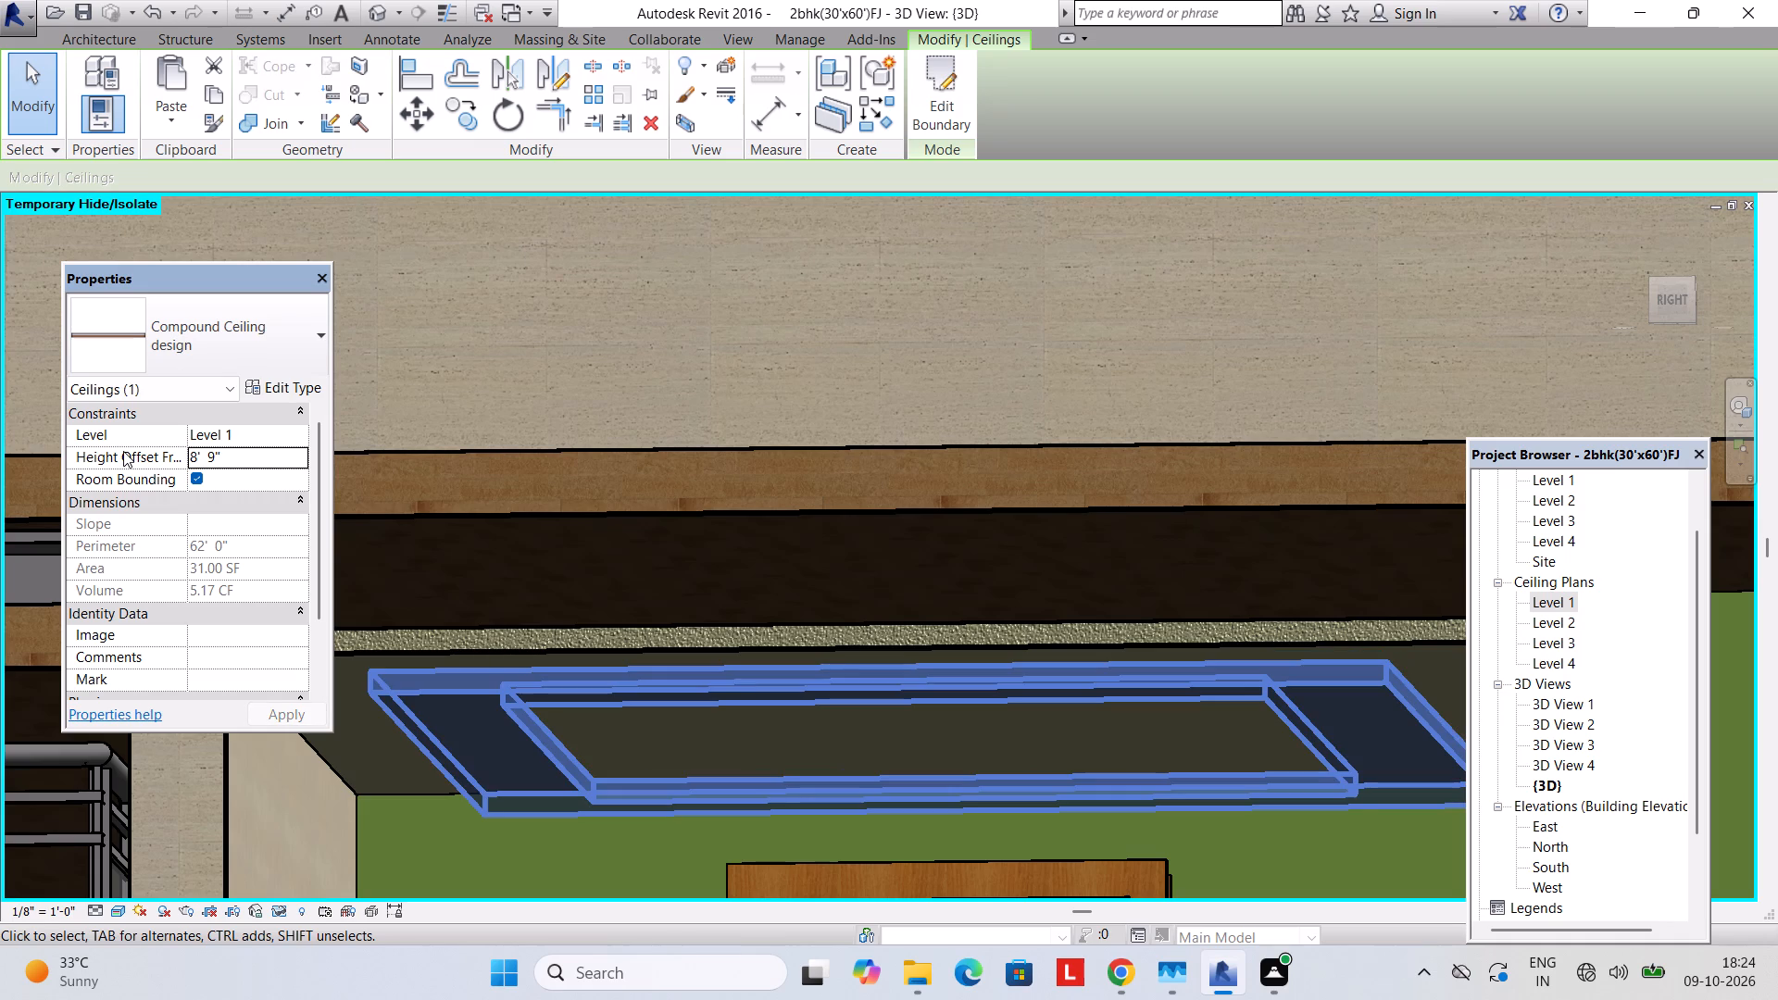
key("Escape")
Examine the front bedroom's ceiling frame from the side and from below to check its position under the slab.
middle_click_drag(463, 757, 439, 890, "shift")
middle_click_drag(500, 831, 521, 760)
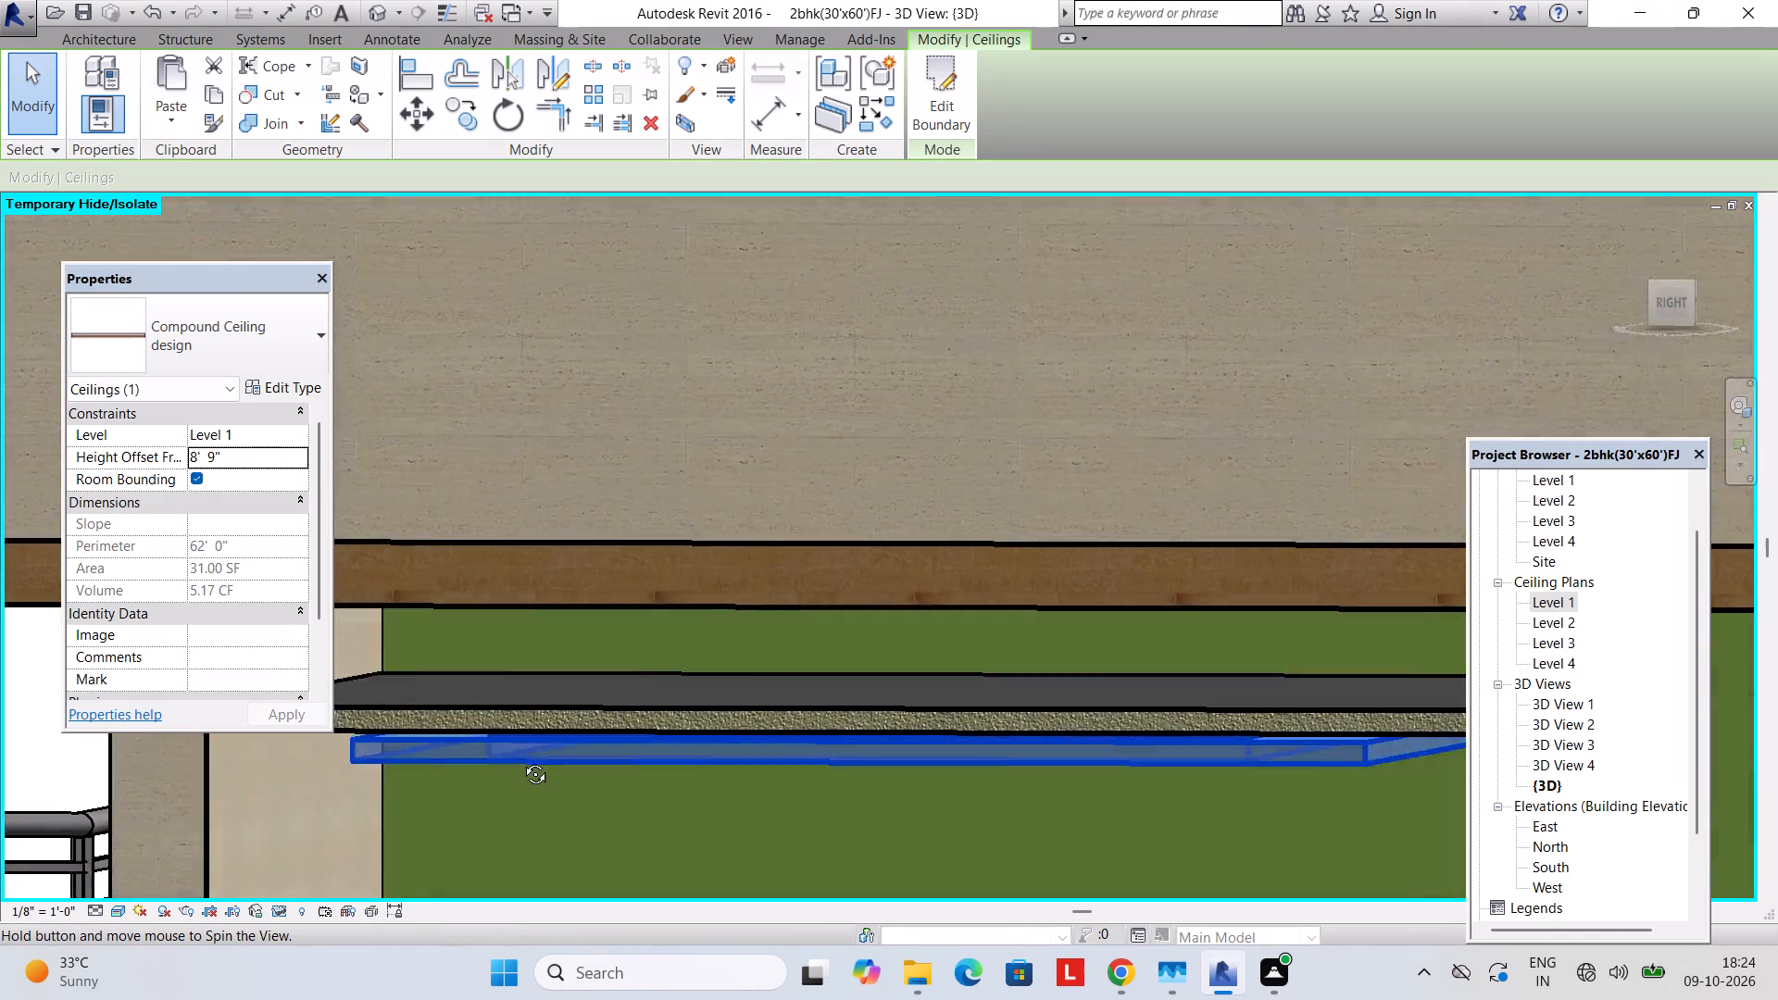
middle_click_drag(521, 760, 547, 744)
key("Escape")
middle_click_drag(551, 788, 524, 833)
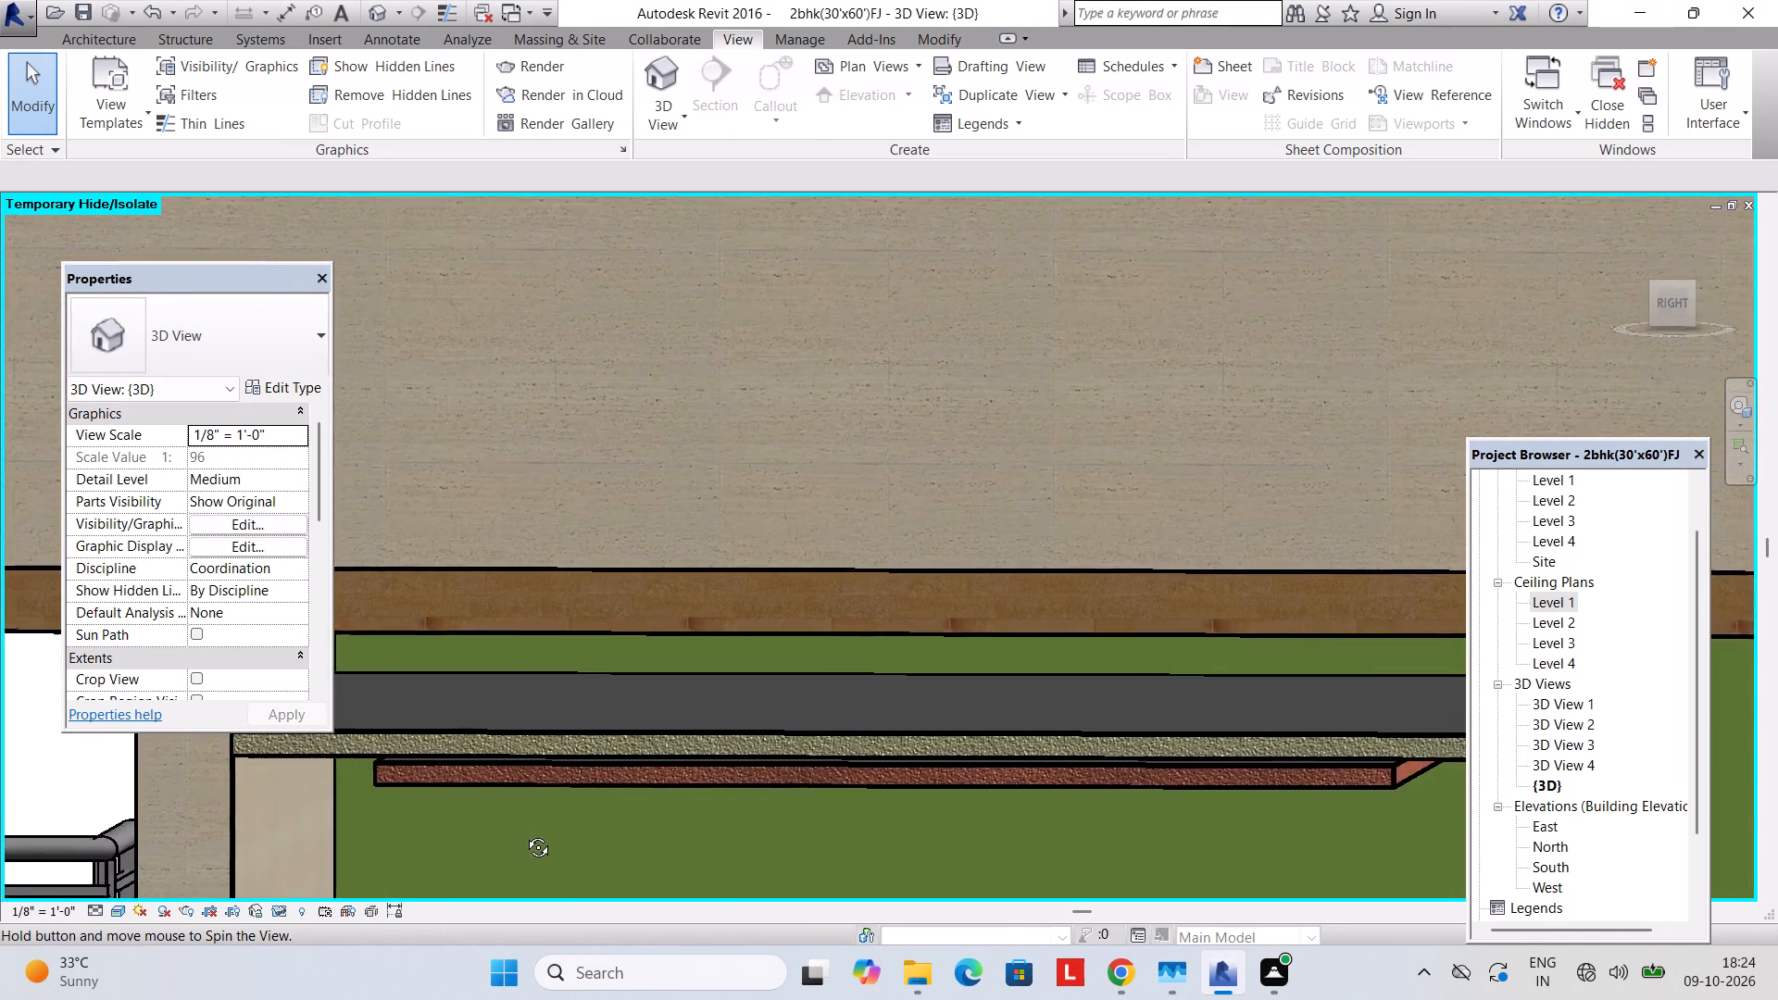
middle_click_drag(524, 833, 518, 818)
left_click(666, 753)
key("Up")
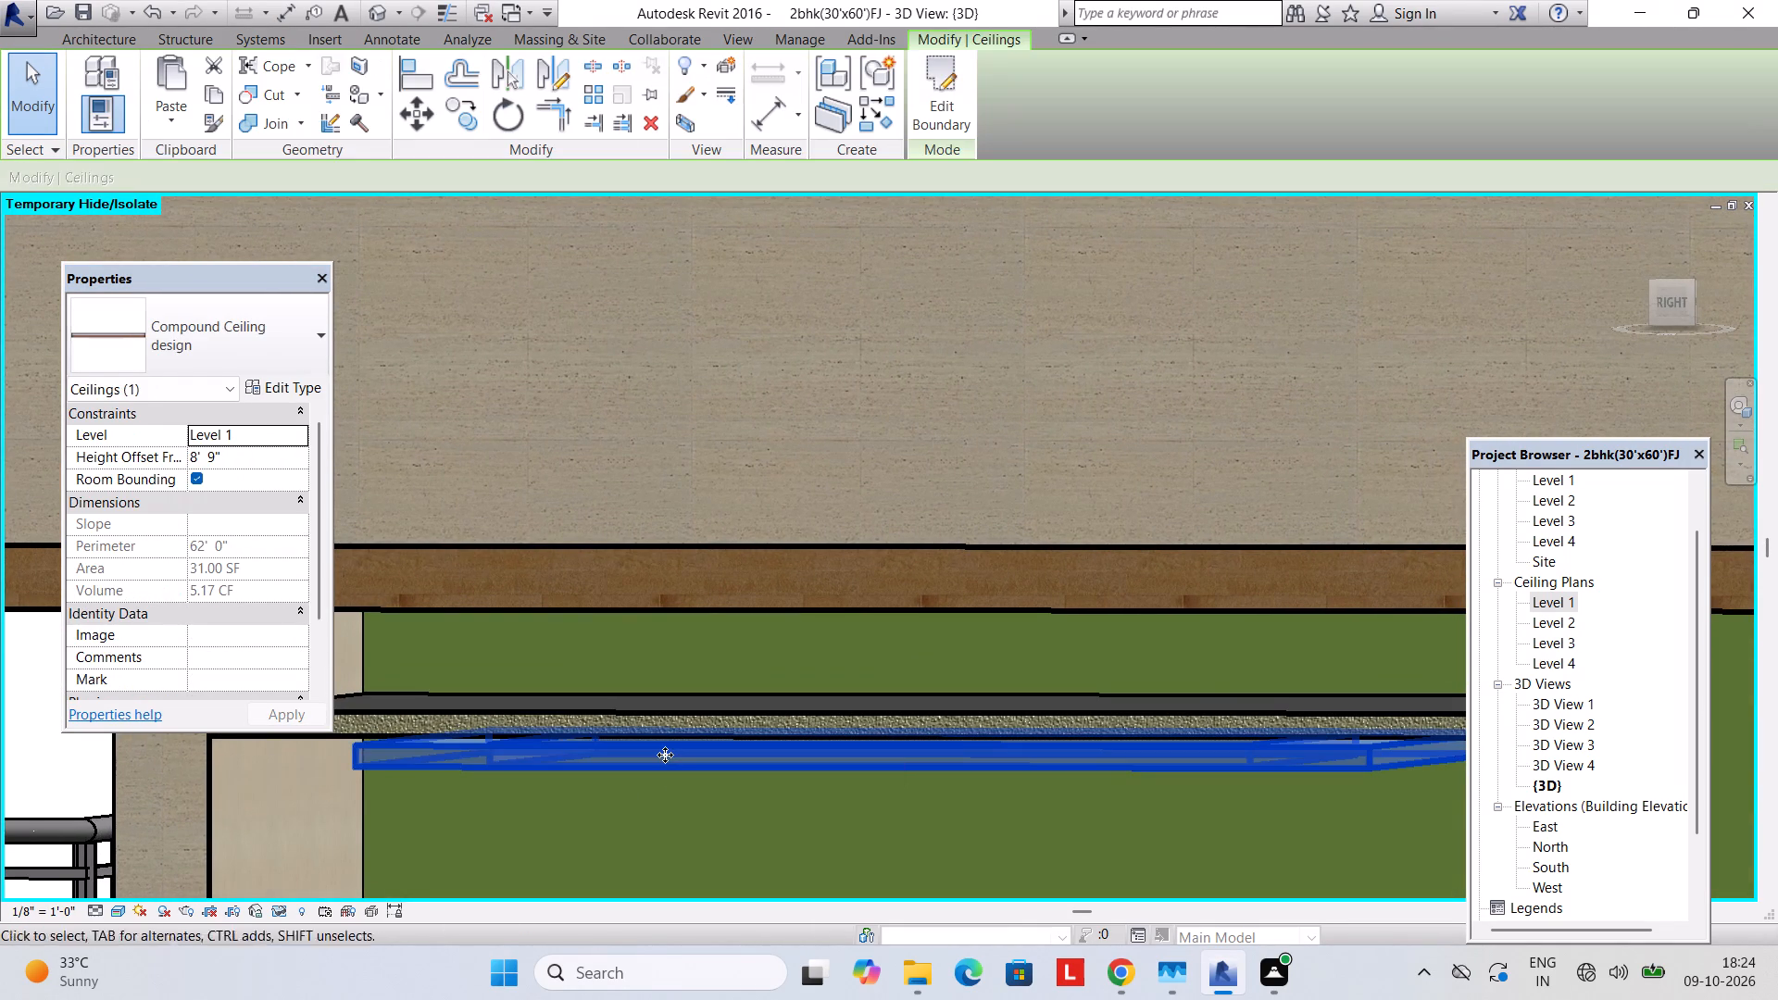
key("Escape")
middle_click_drag(665, 794, 674, 747)
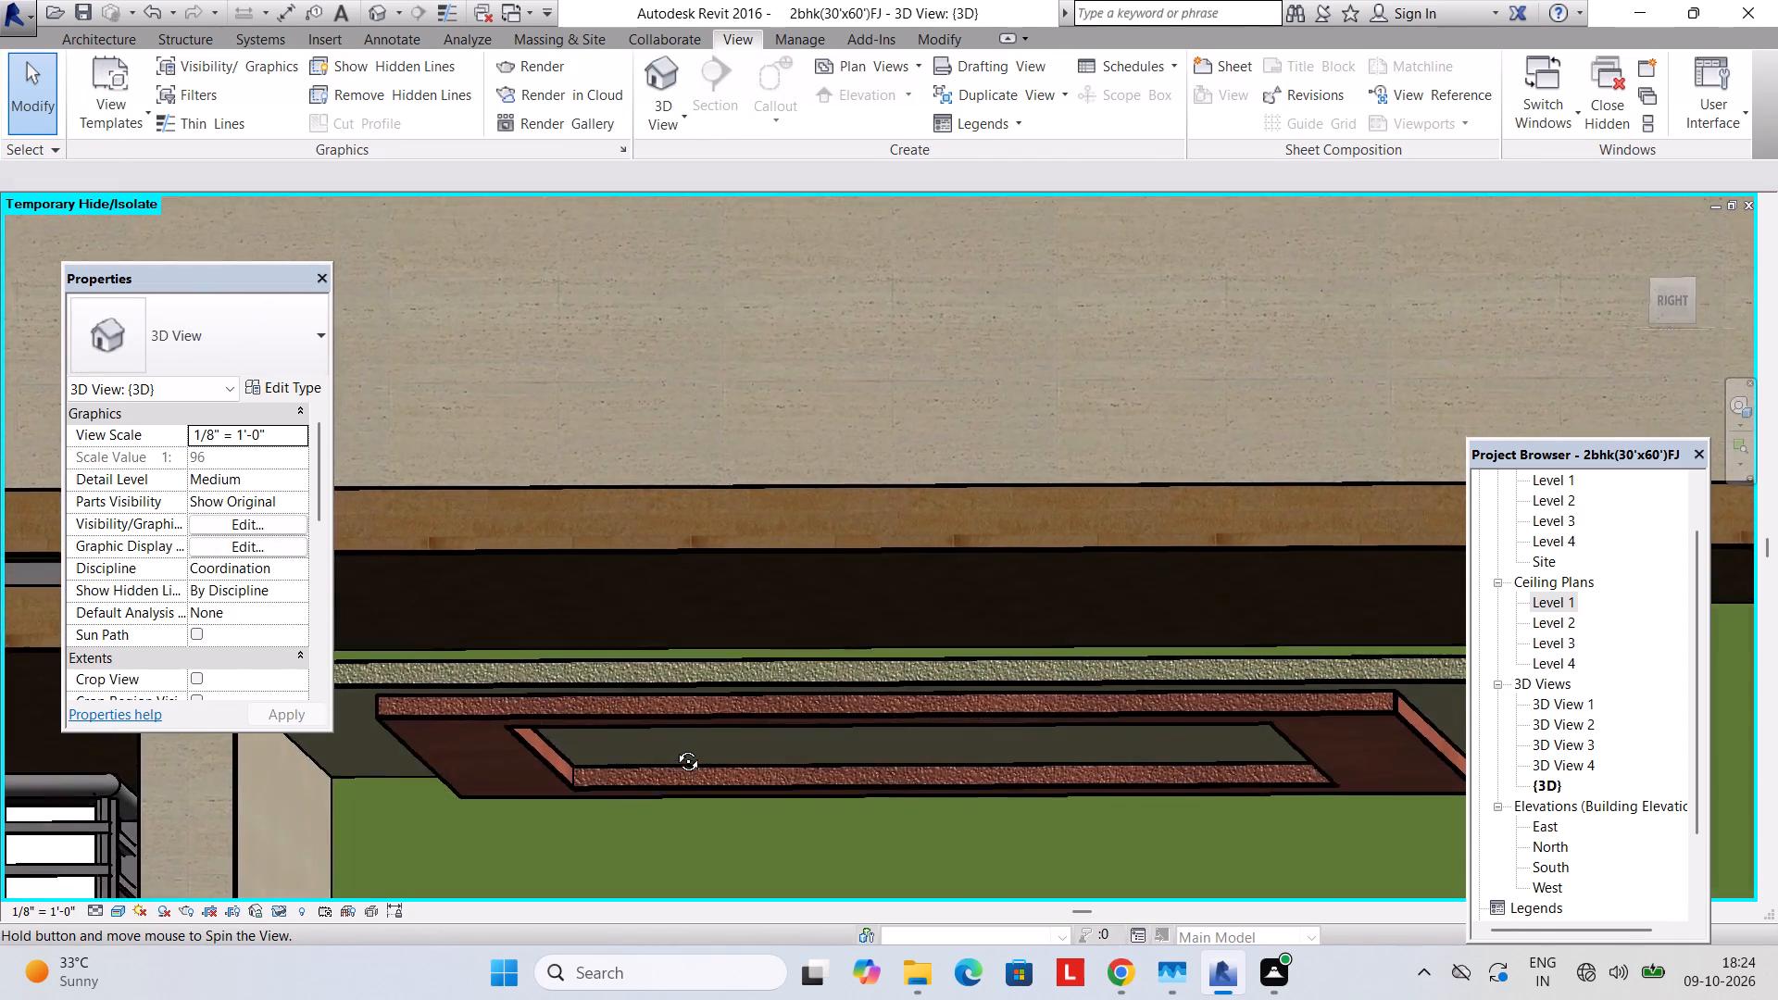
middle_click_drag(674, 747, 669, 684)
middle_click_drag(663, 700, 653, 619, "shift")
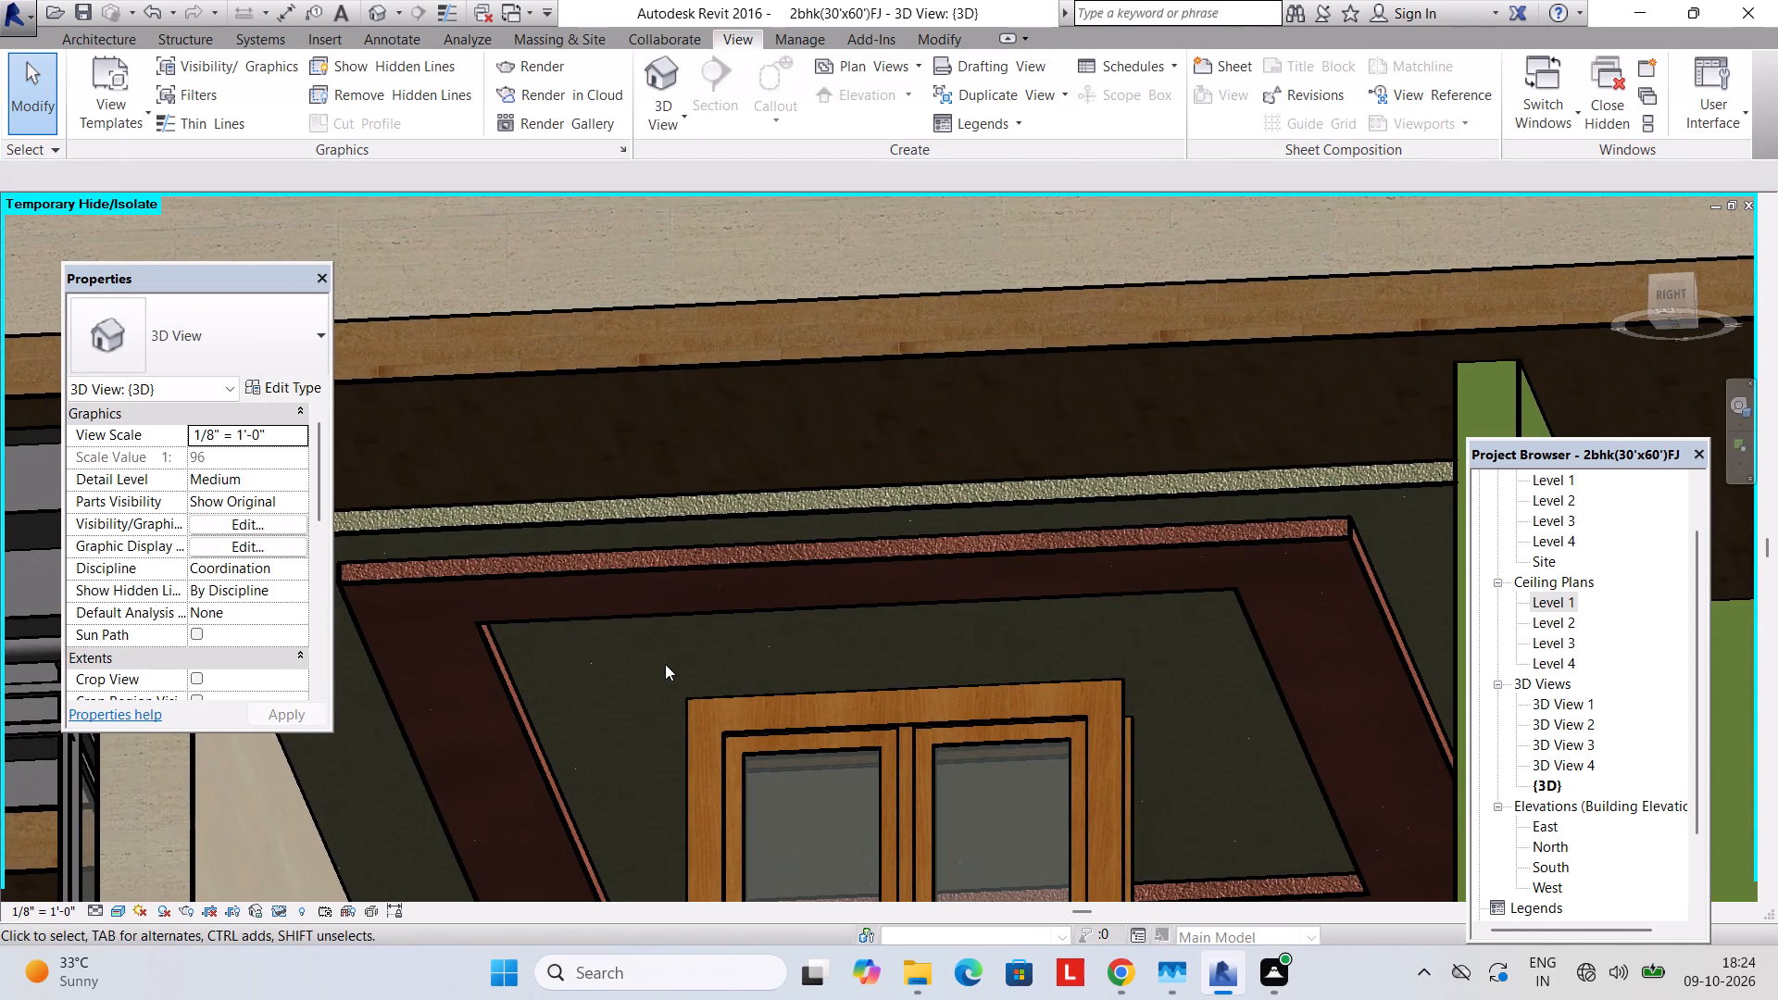
middle_click_drag(624, 682, 618, 643)
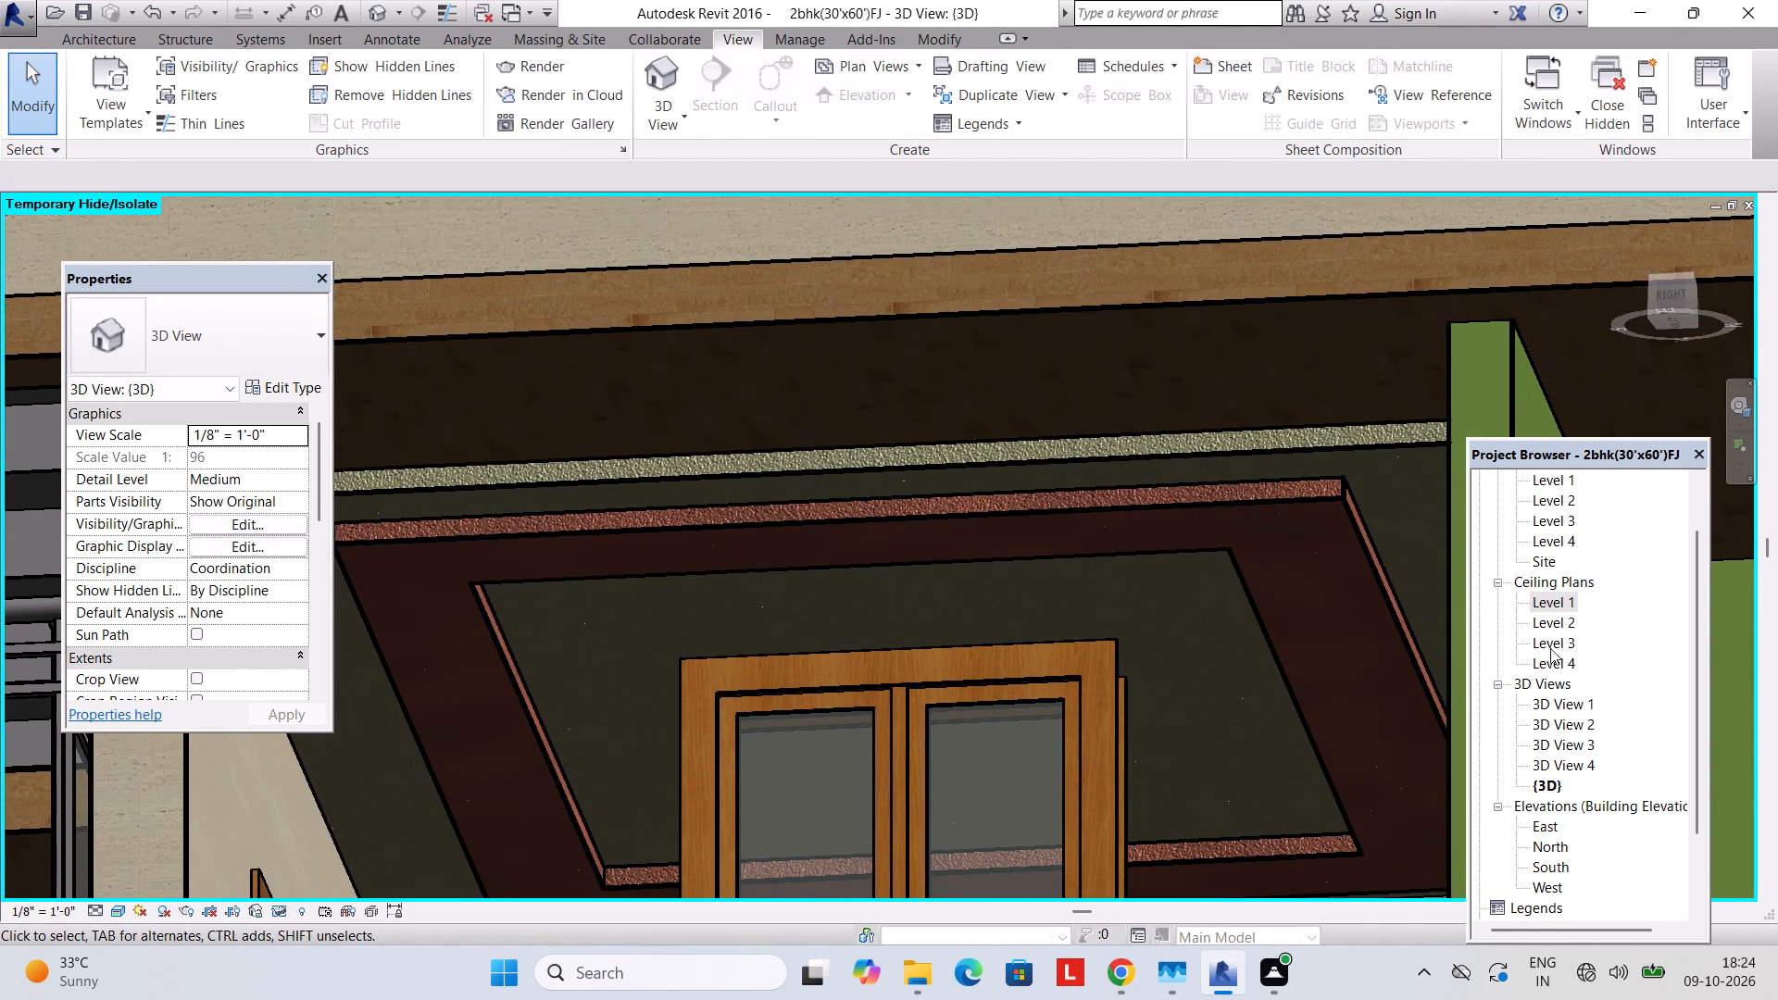
On the Level 1 ceiling plan, start a sketched ceiling and duplicate the compound ceiling type "design" as "inner".
double_click(1562, 603)
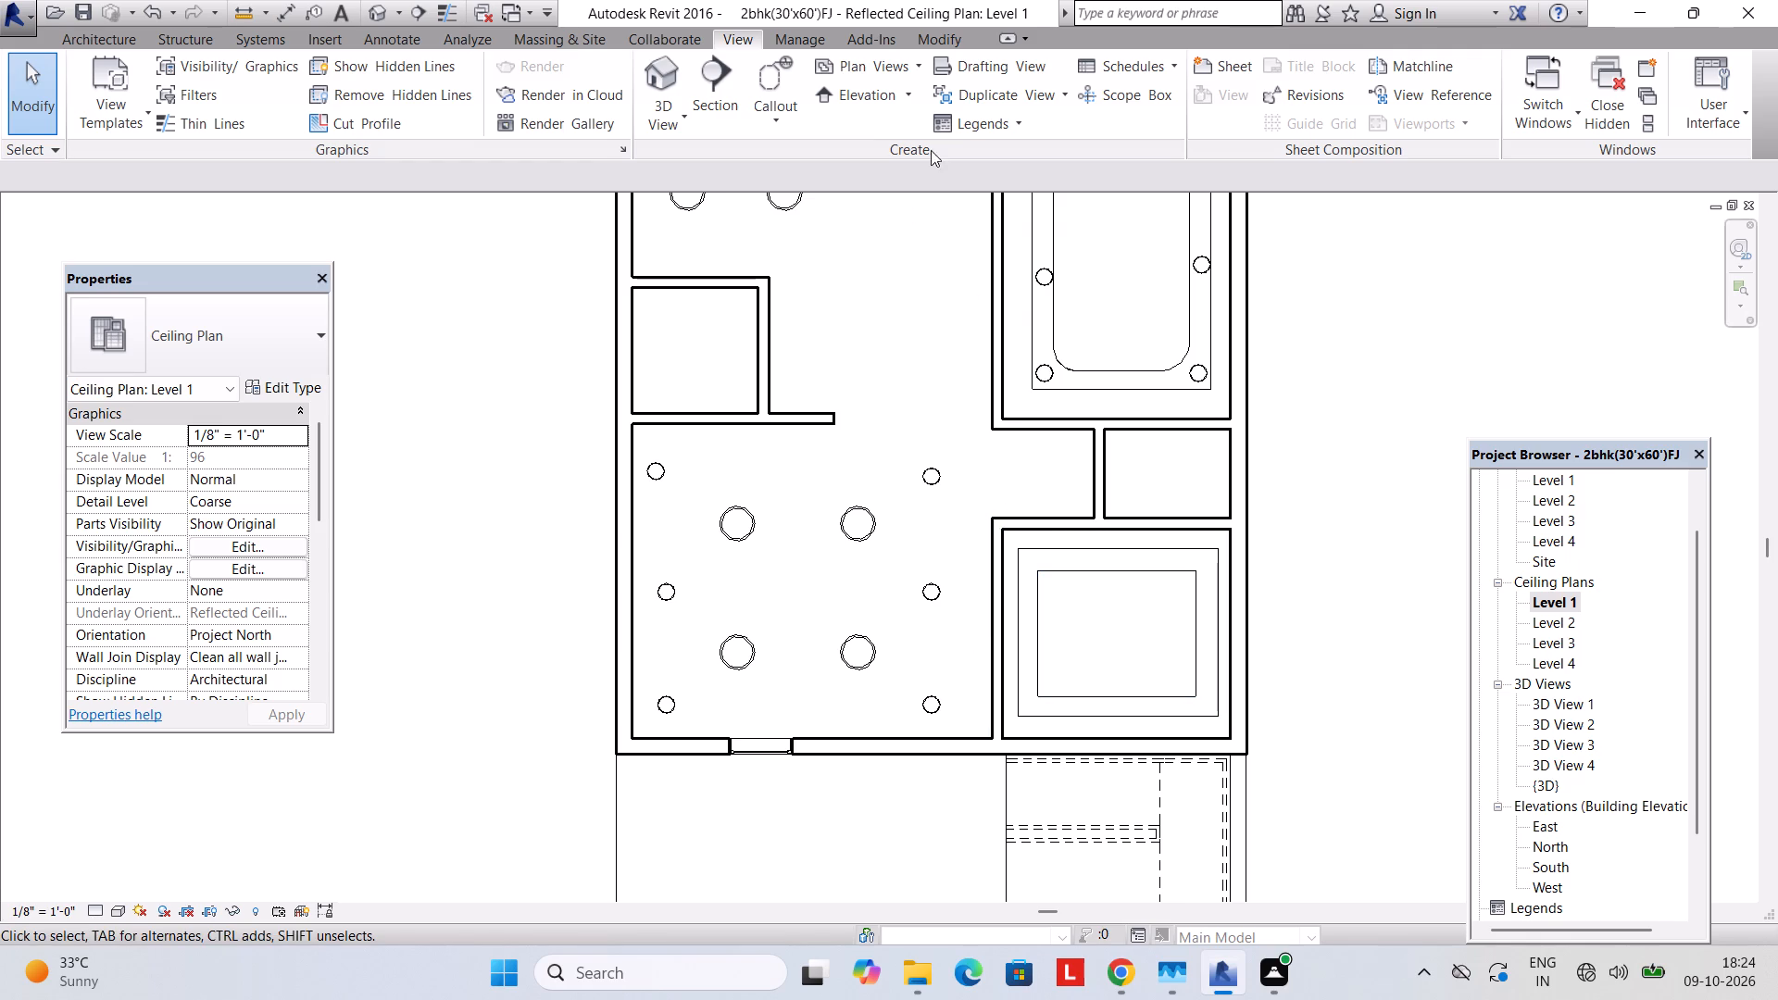
left_click(84, 44)
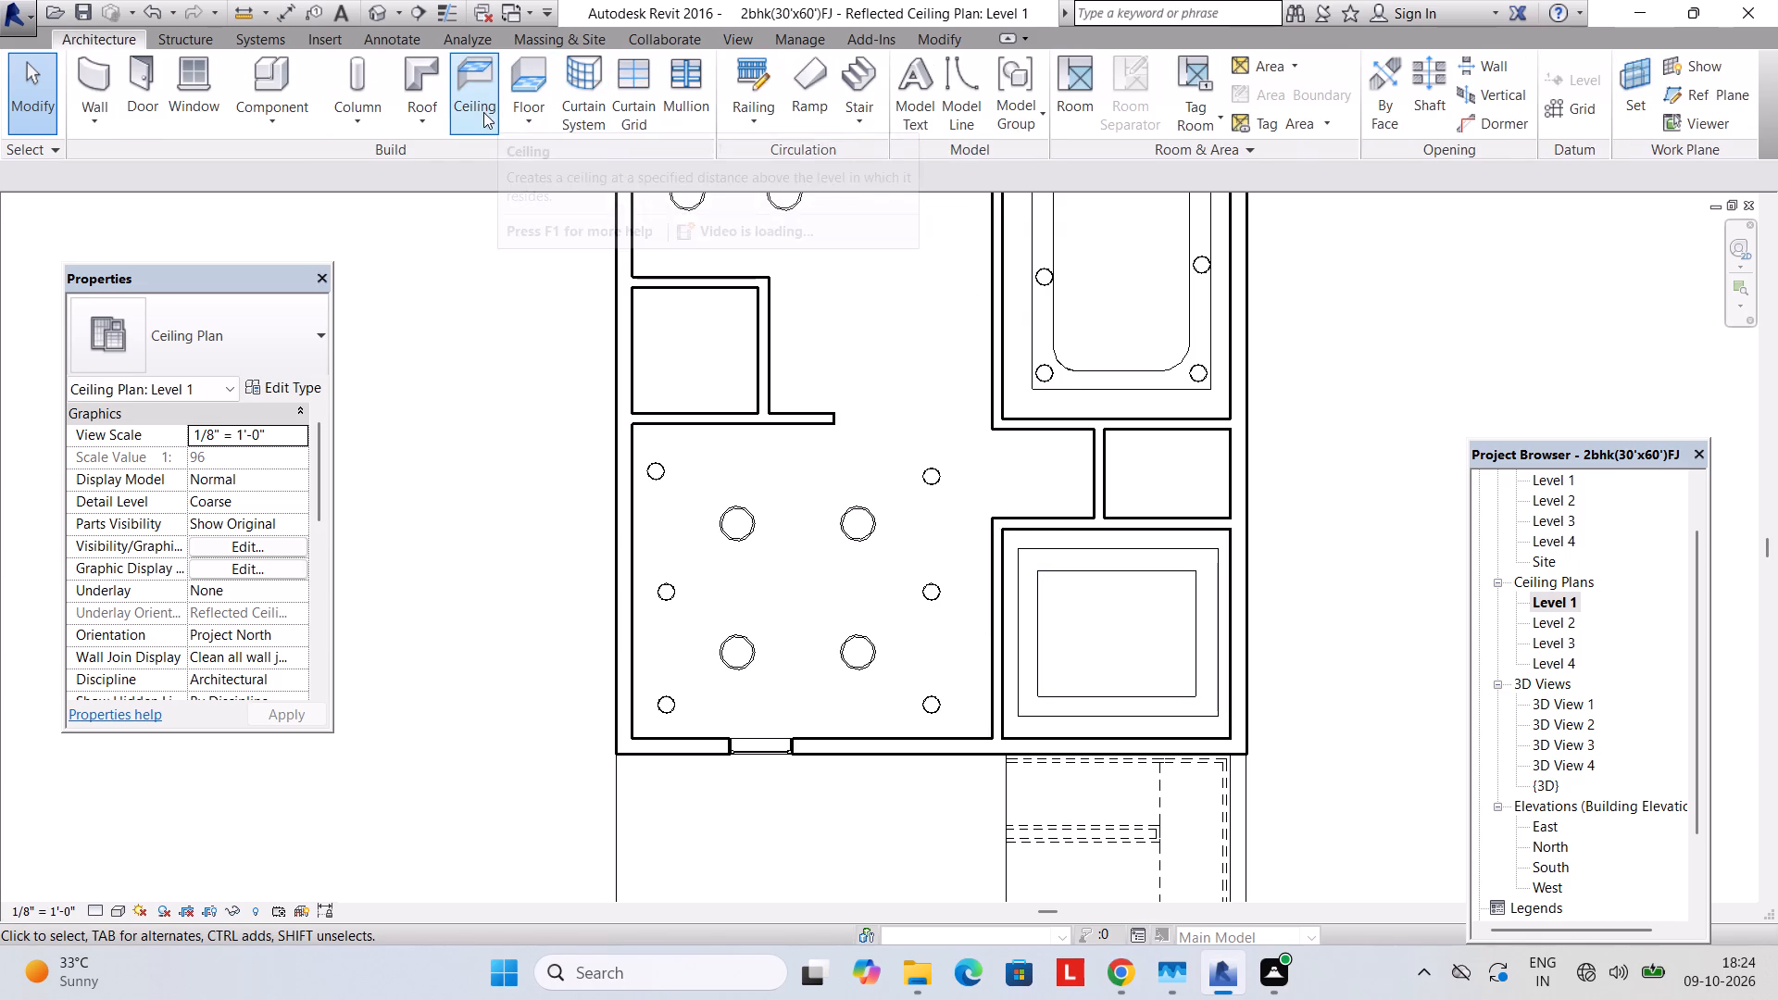
left_click(486, 109)
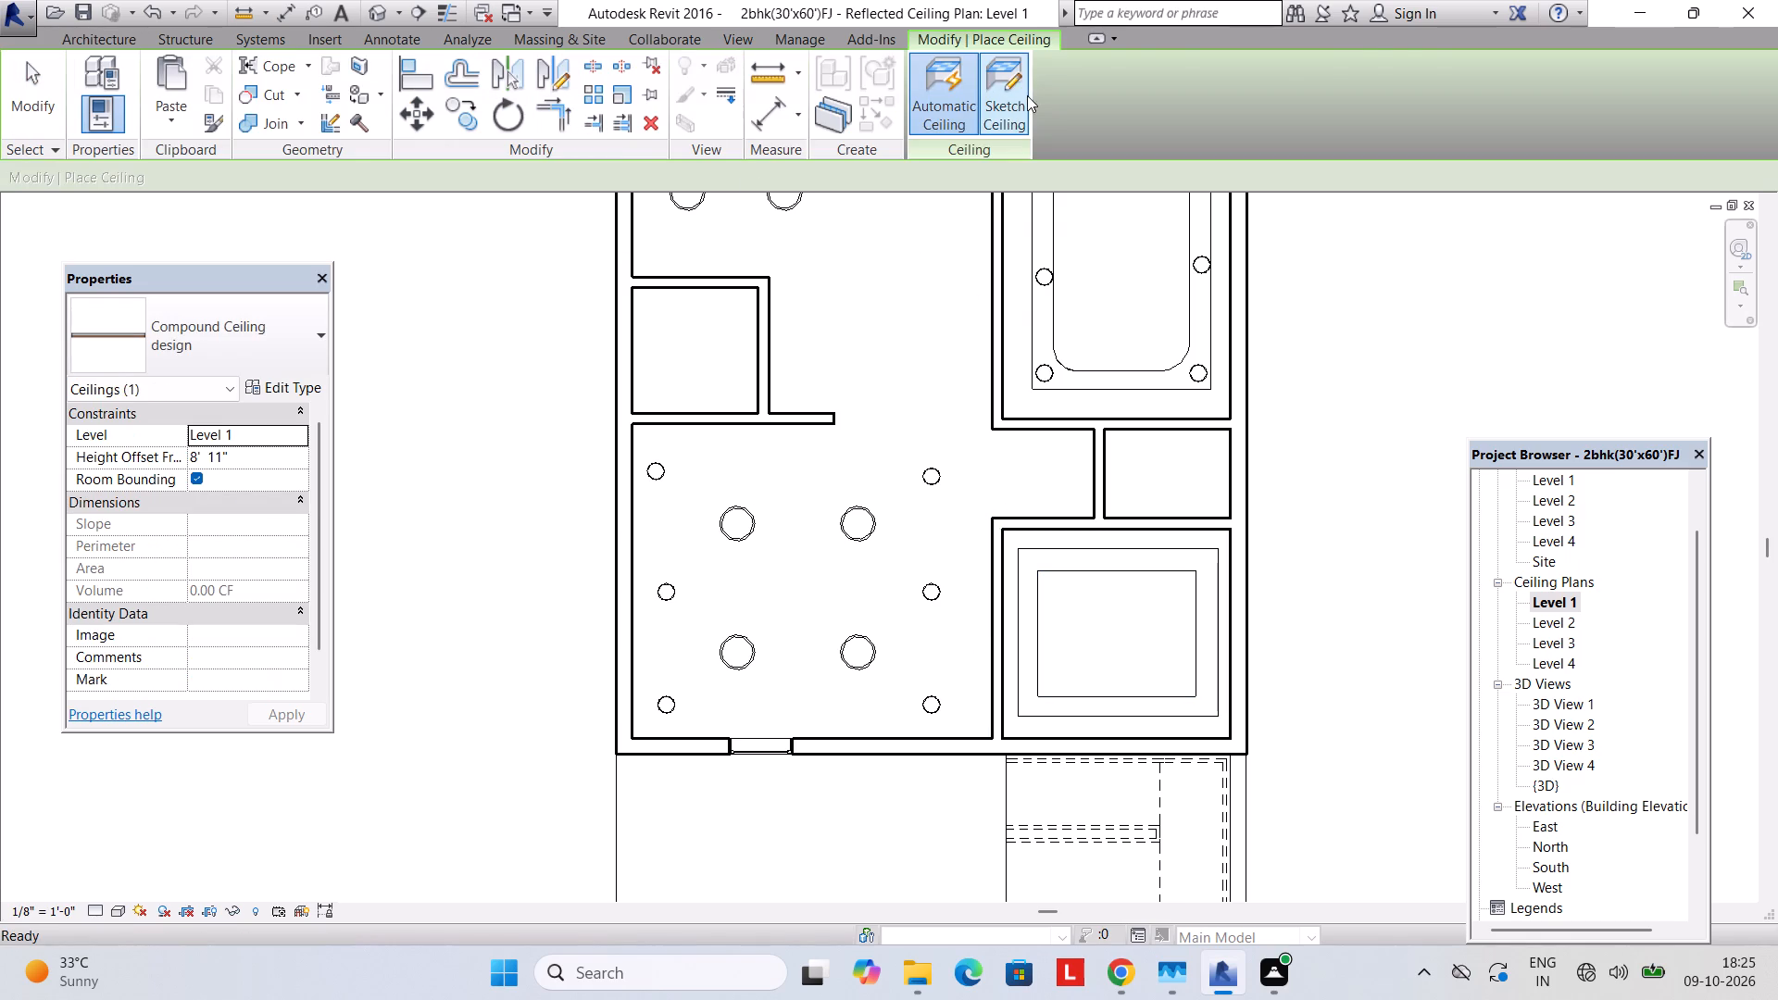
left_click(1026, 95)
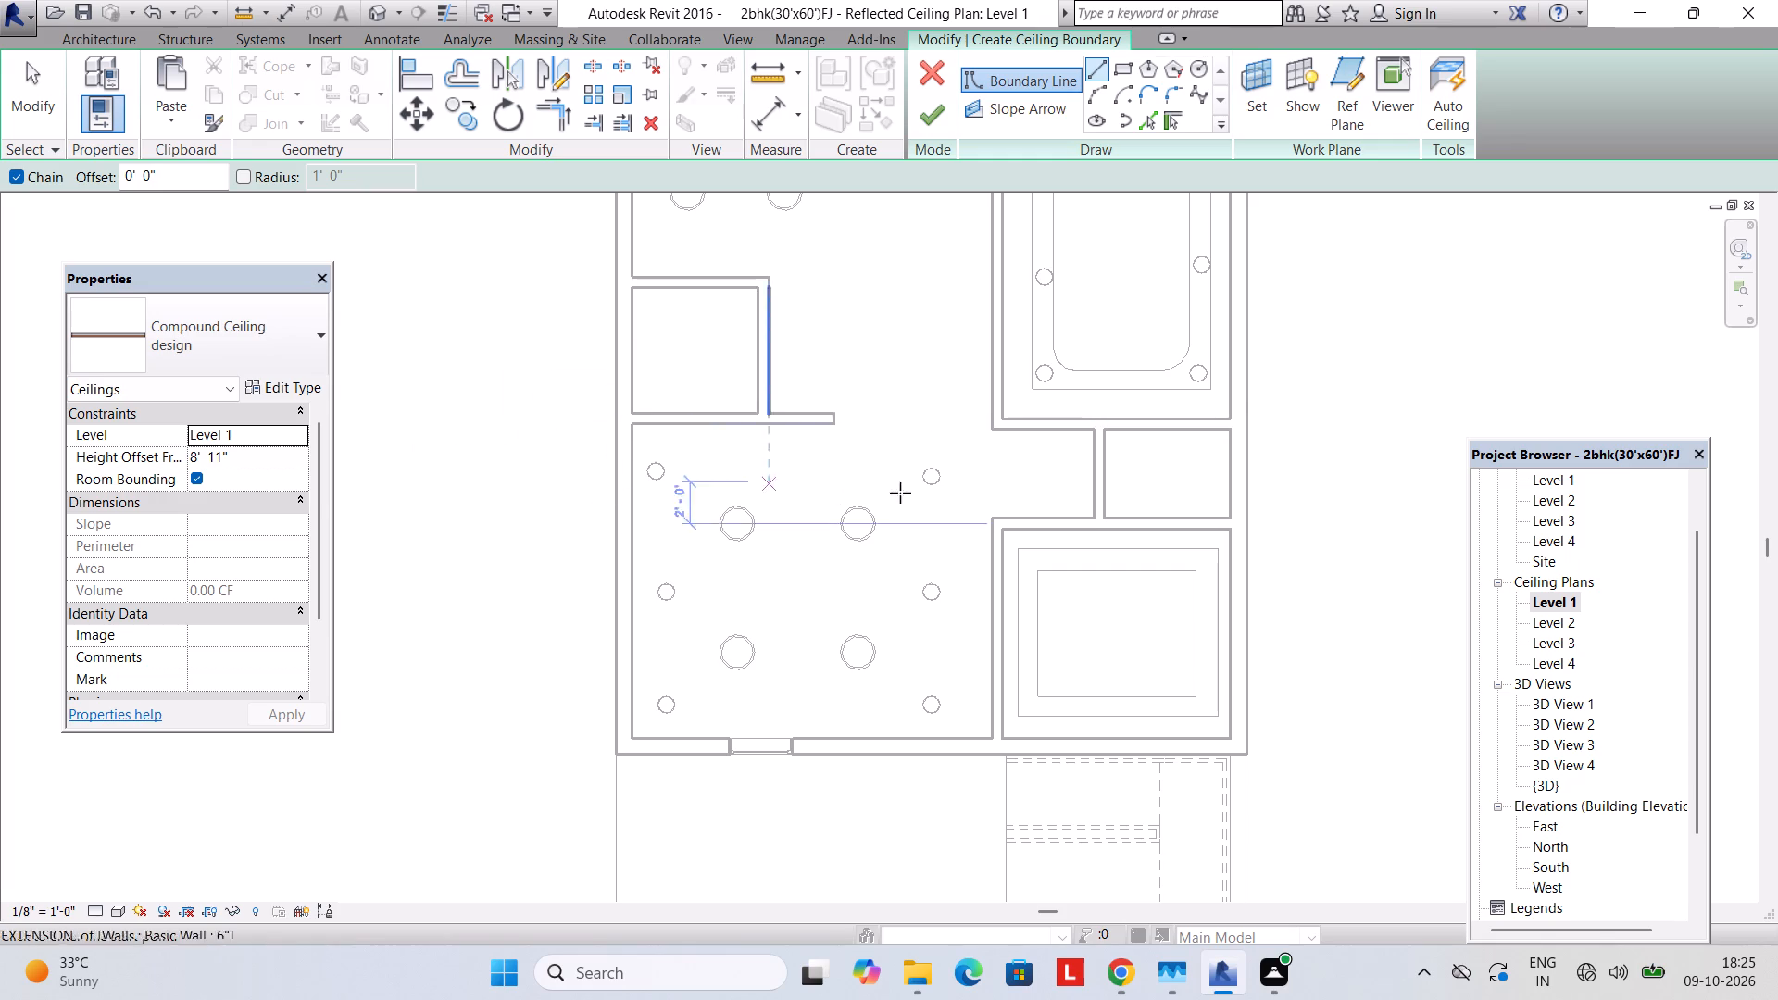
left_click(290, 336)
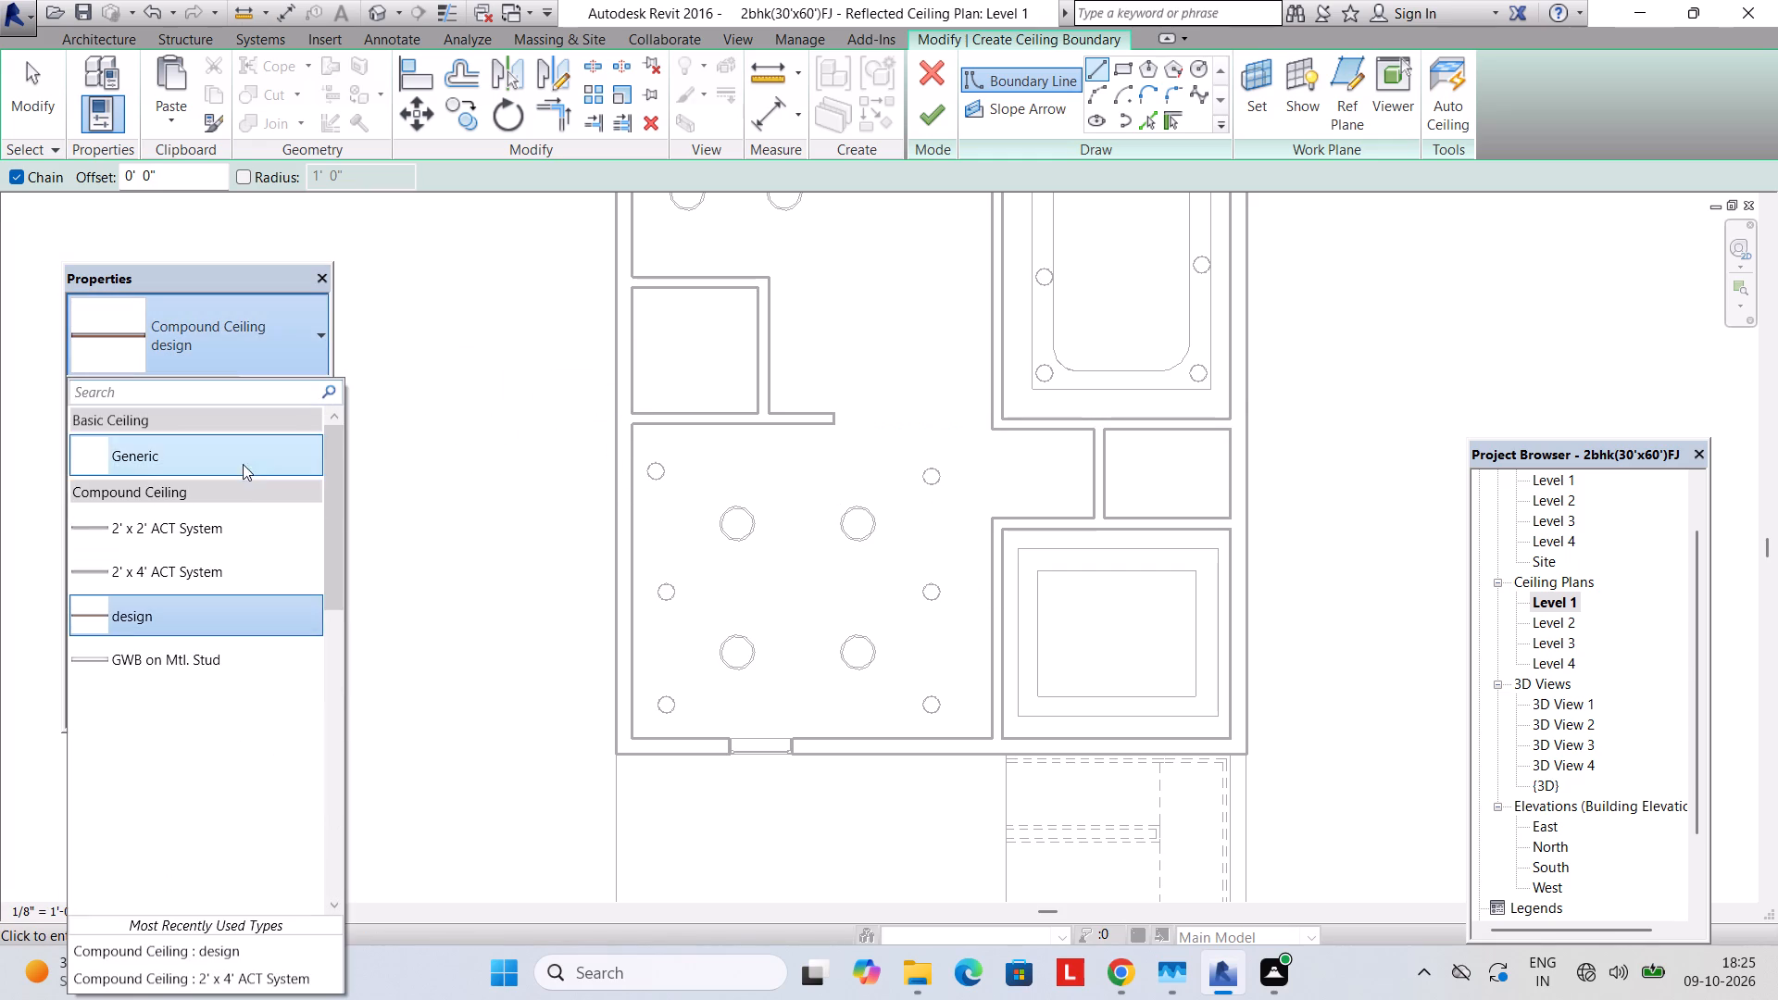
left_click(294, 342)
left_click(309, 394)
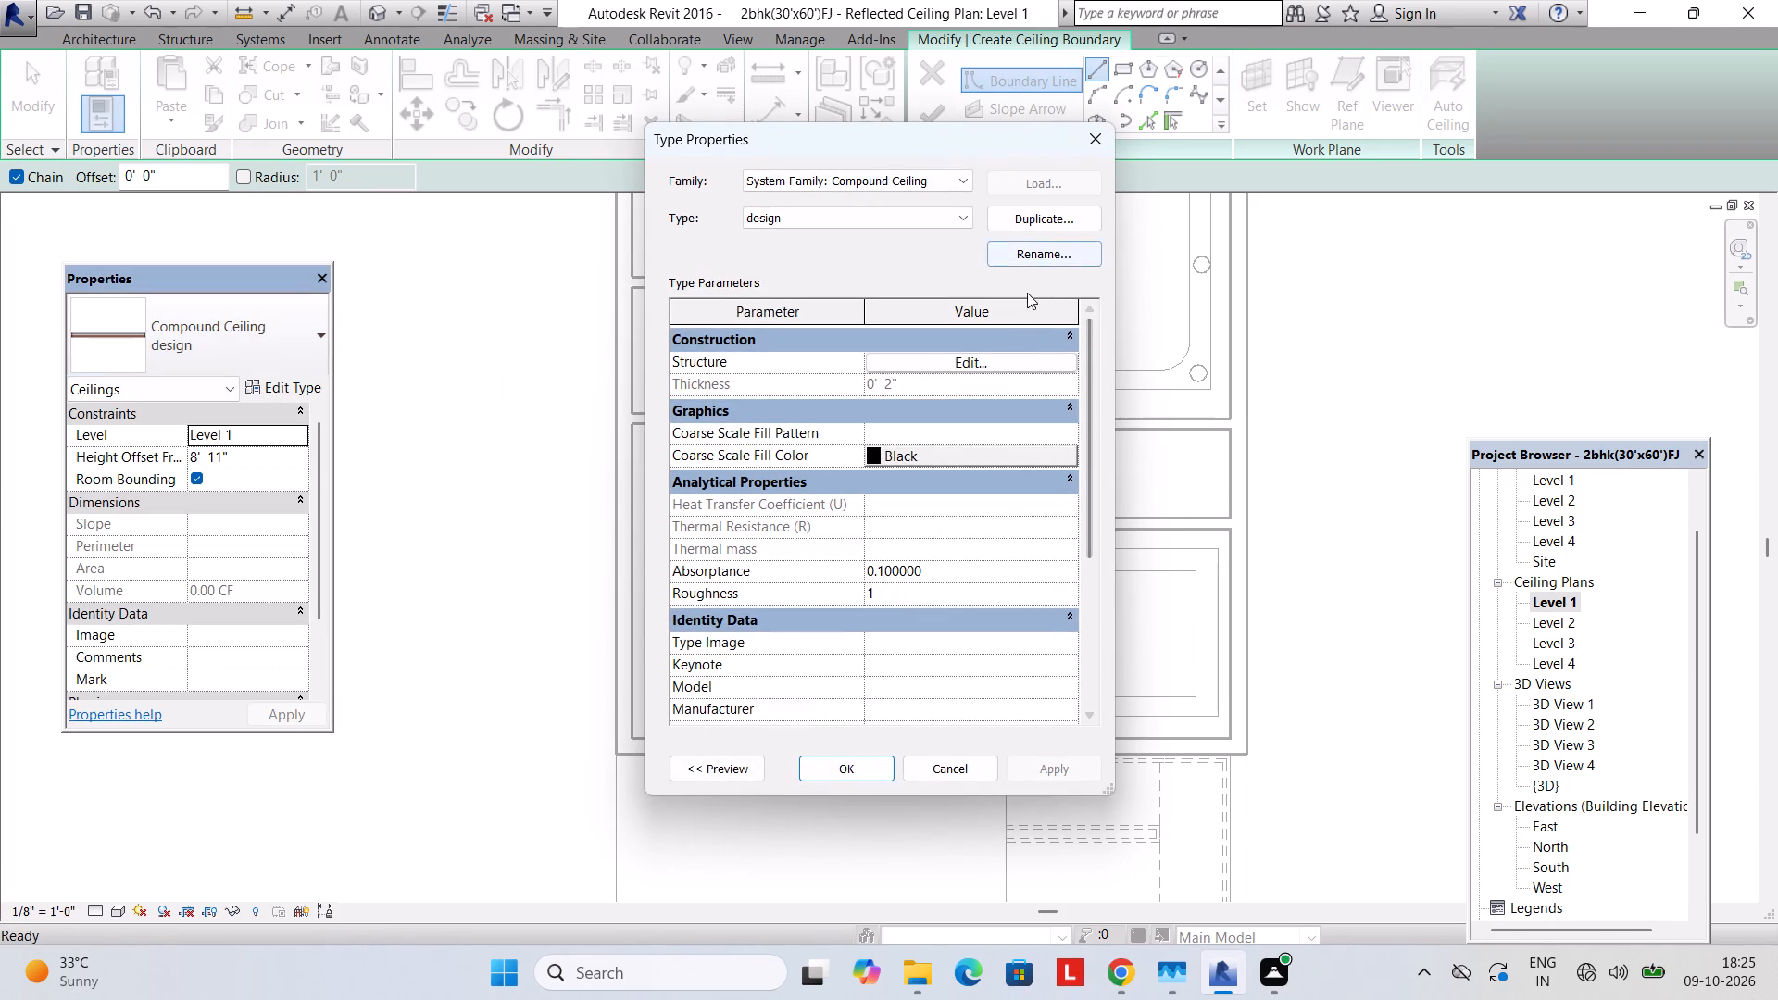
left_click(999, 363)
left_click(1107, 150)
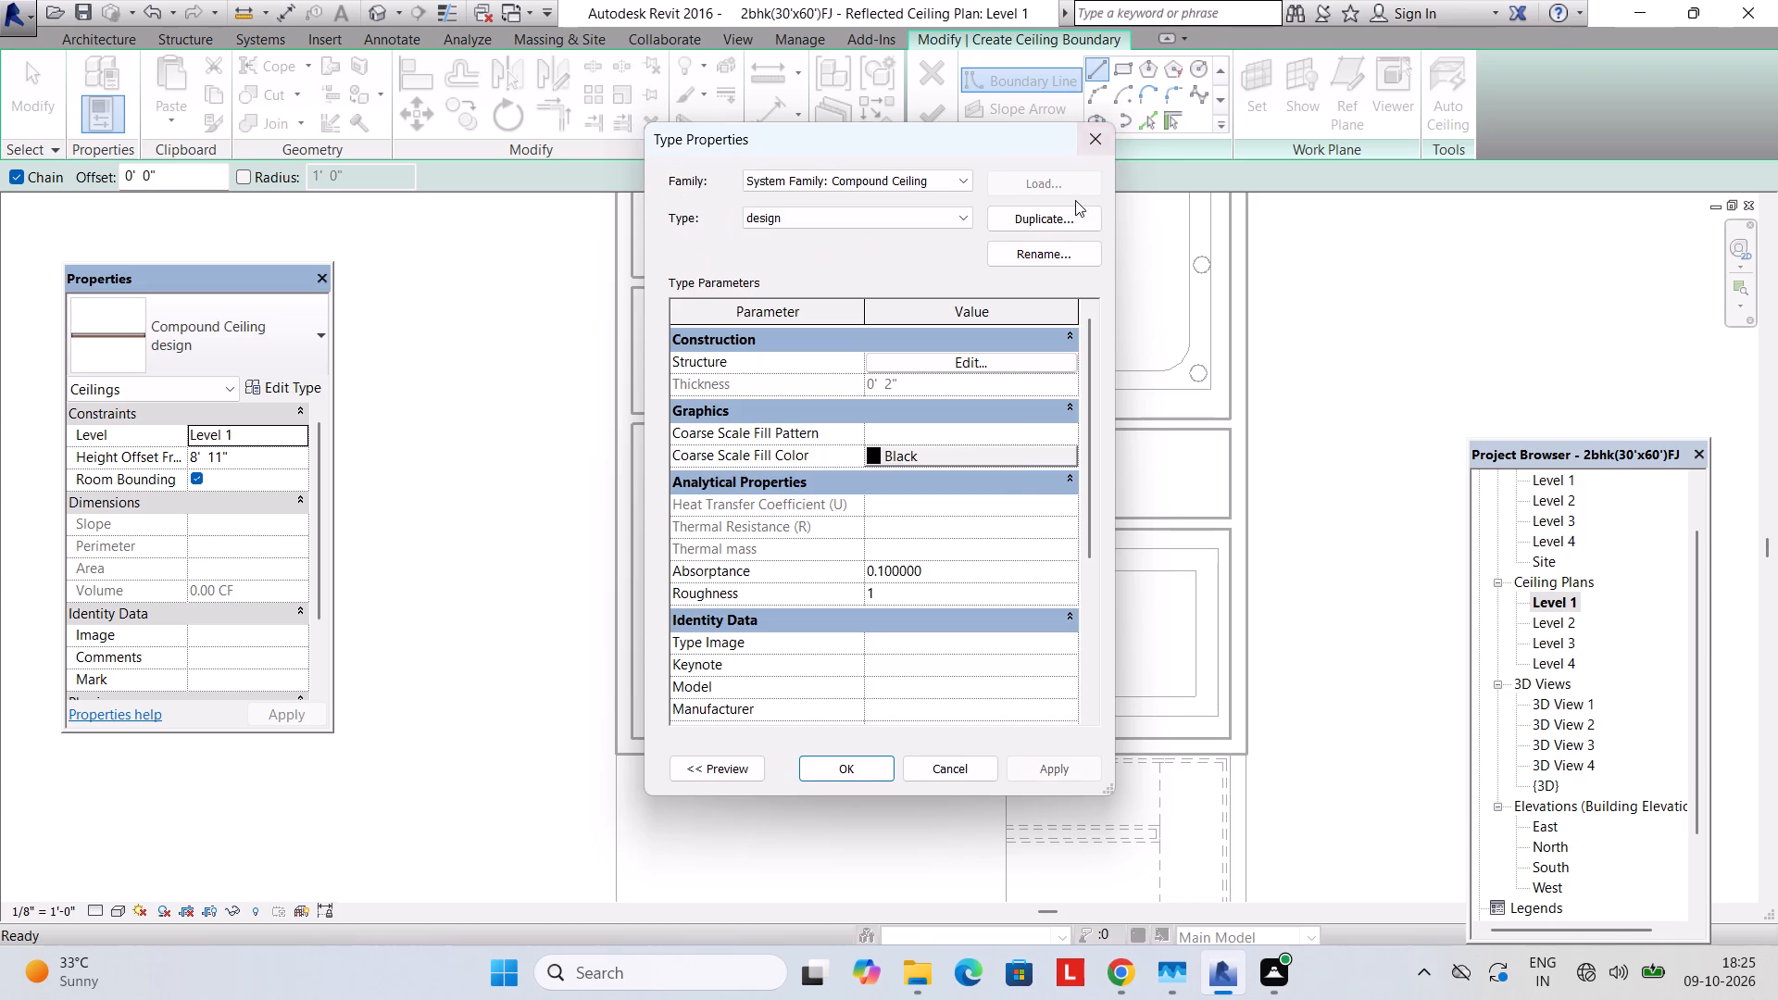
left_click(1066, 212)
type("ineer")
key("BackSpace")
key("BackSpace")
key("BackSpace")
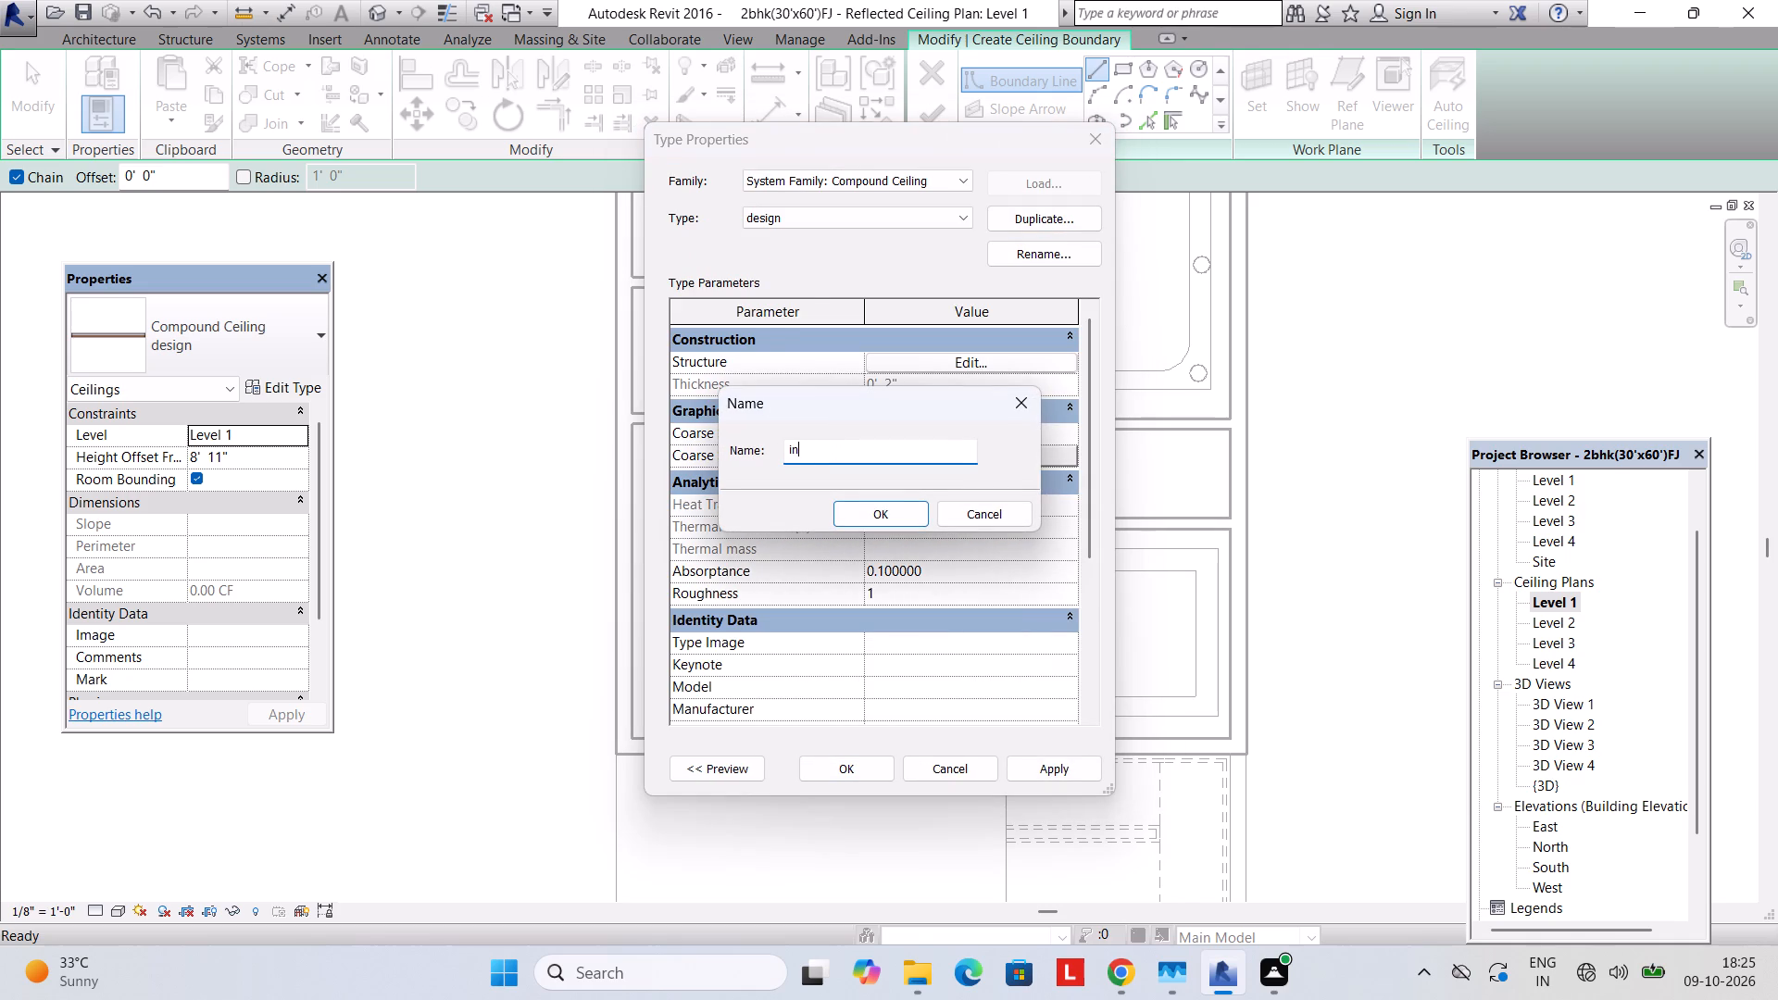
type("ner")
key("Return")
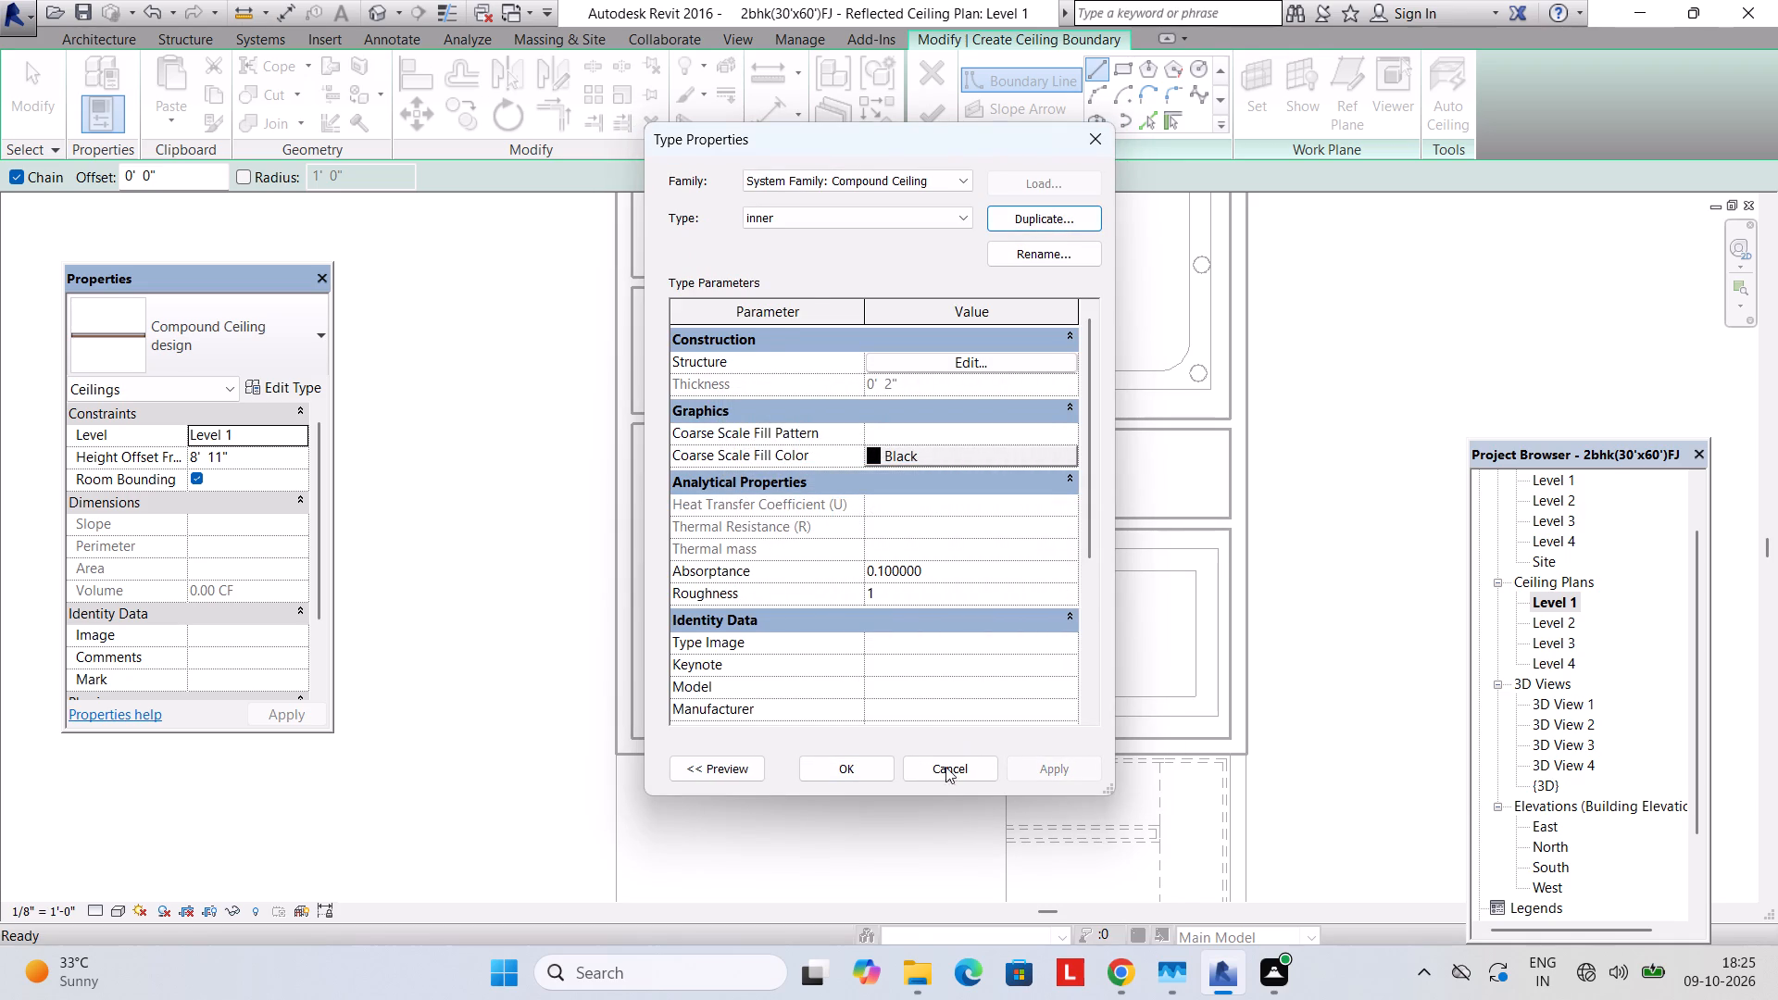
left_click(846, 755)
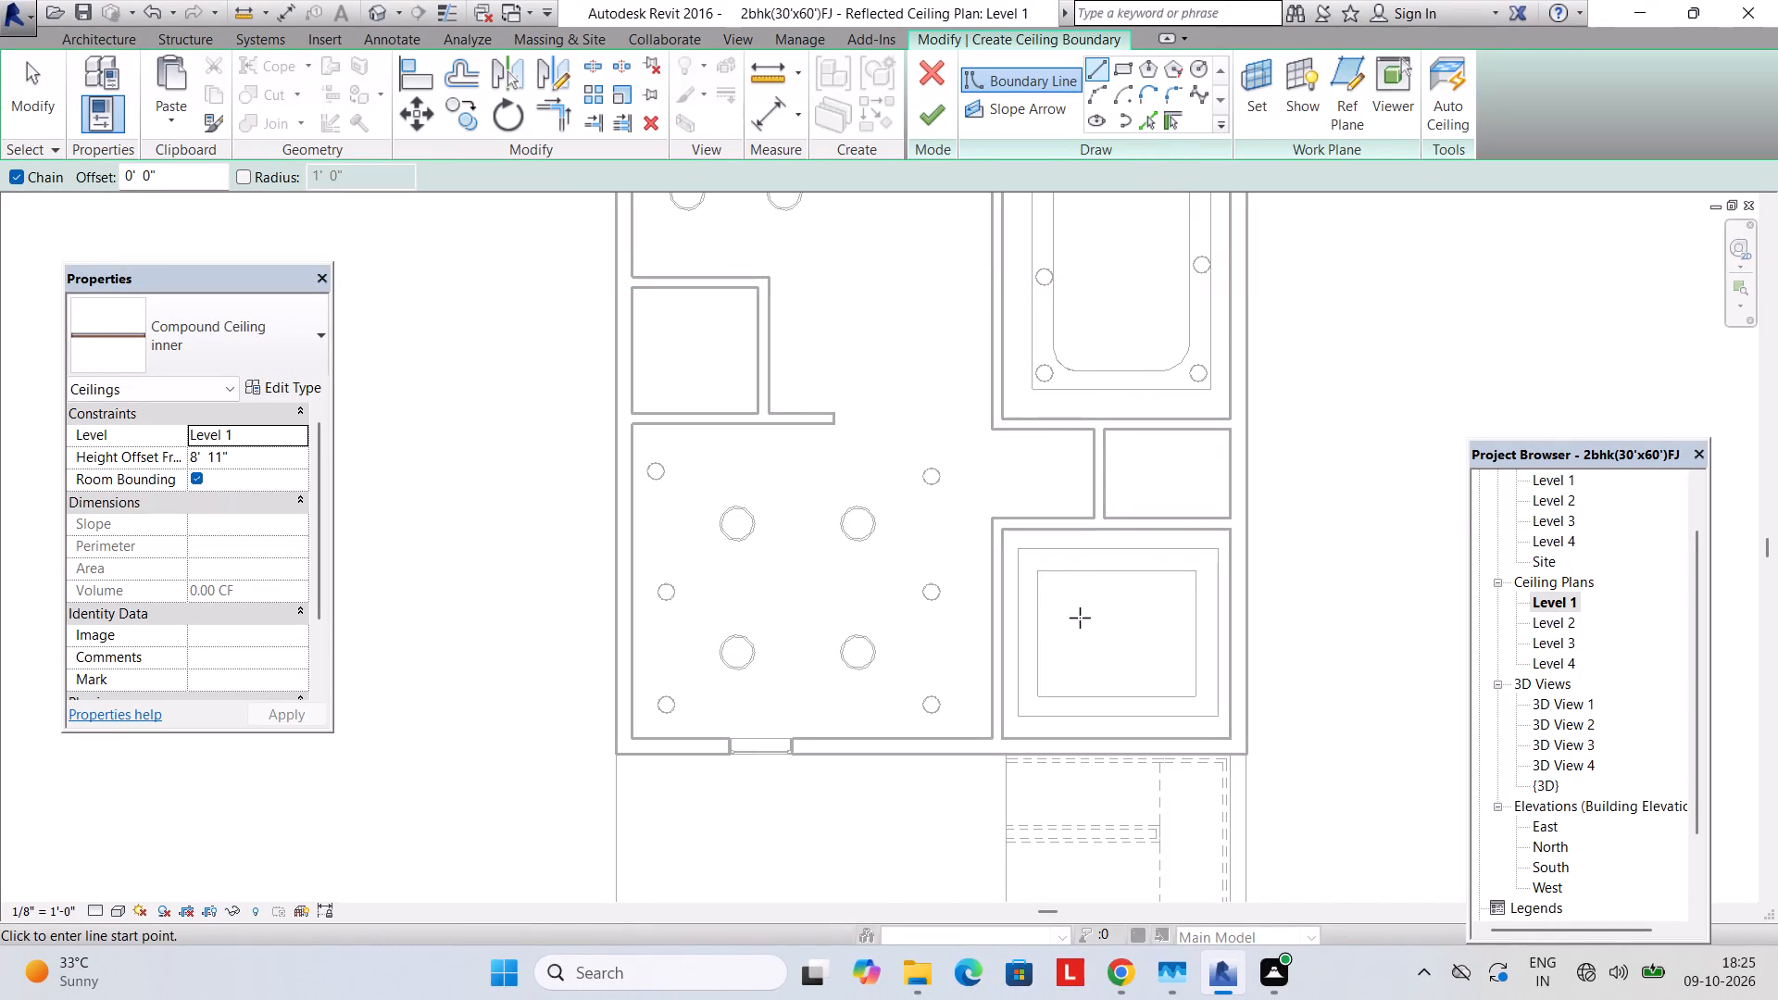
Sketch two nested rectangles, about 3' 6" and 2' 3" deep, inside the opening of the front bedroom's ceiling frame.
left_click(1118, 59)
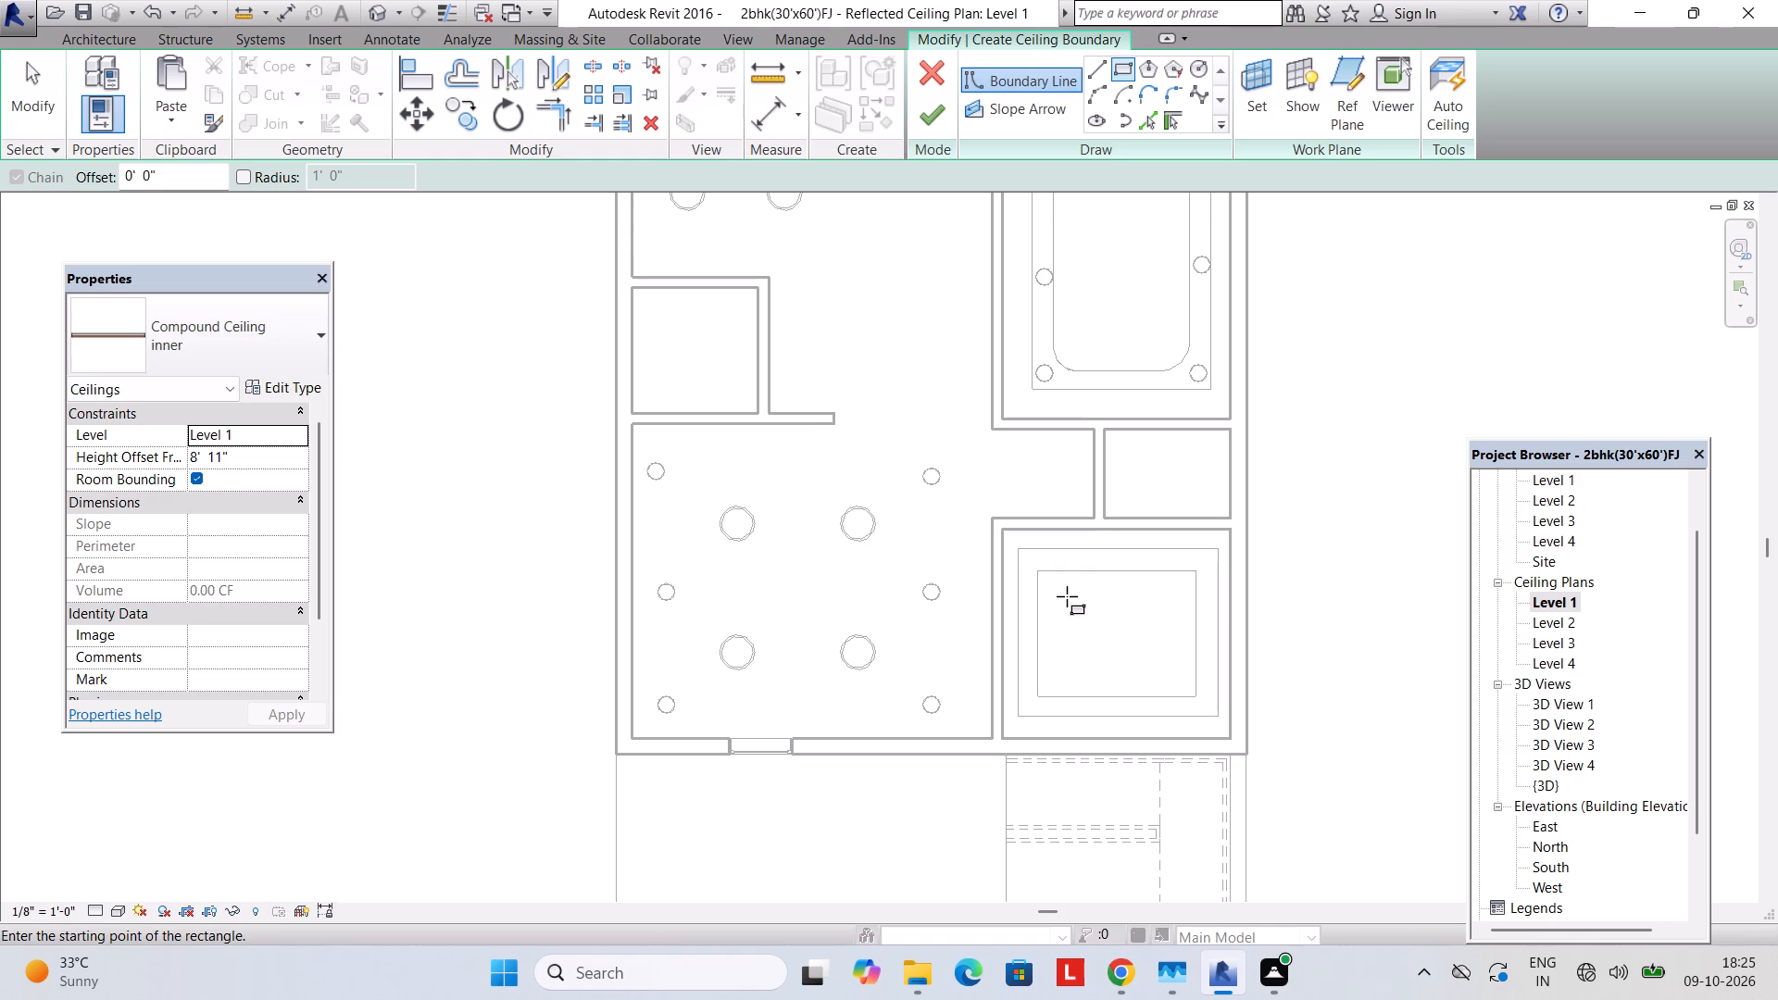
left_click(1067, 596)
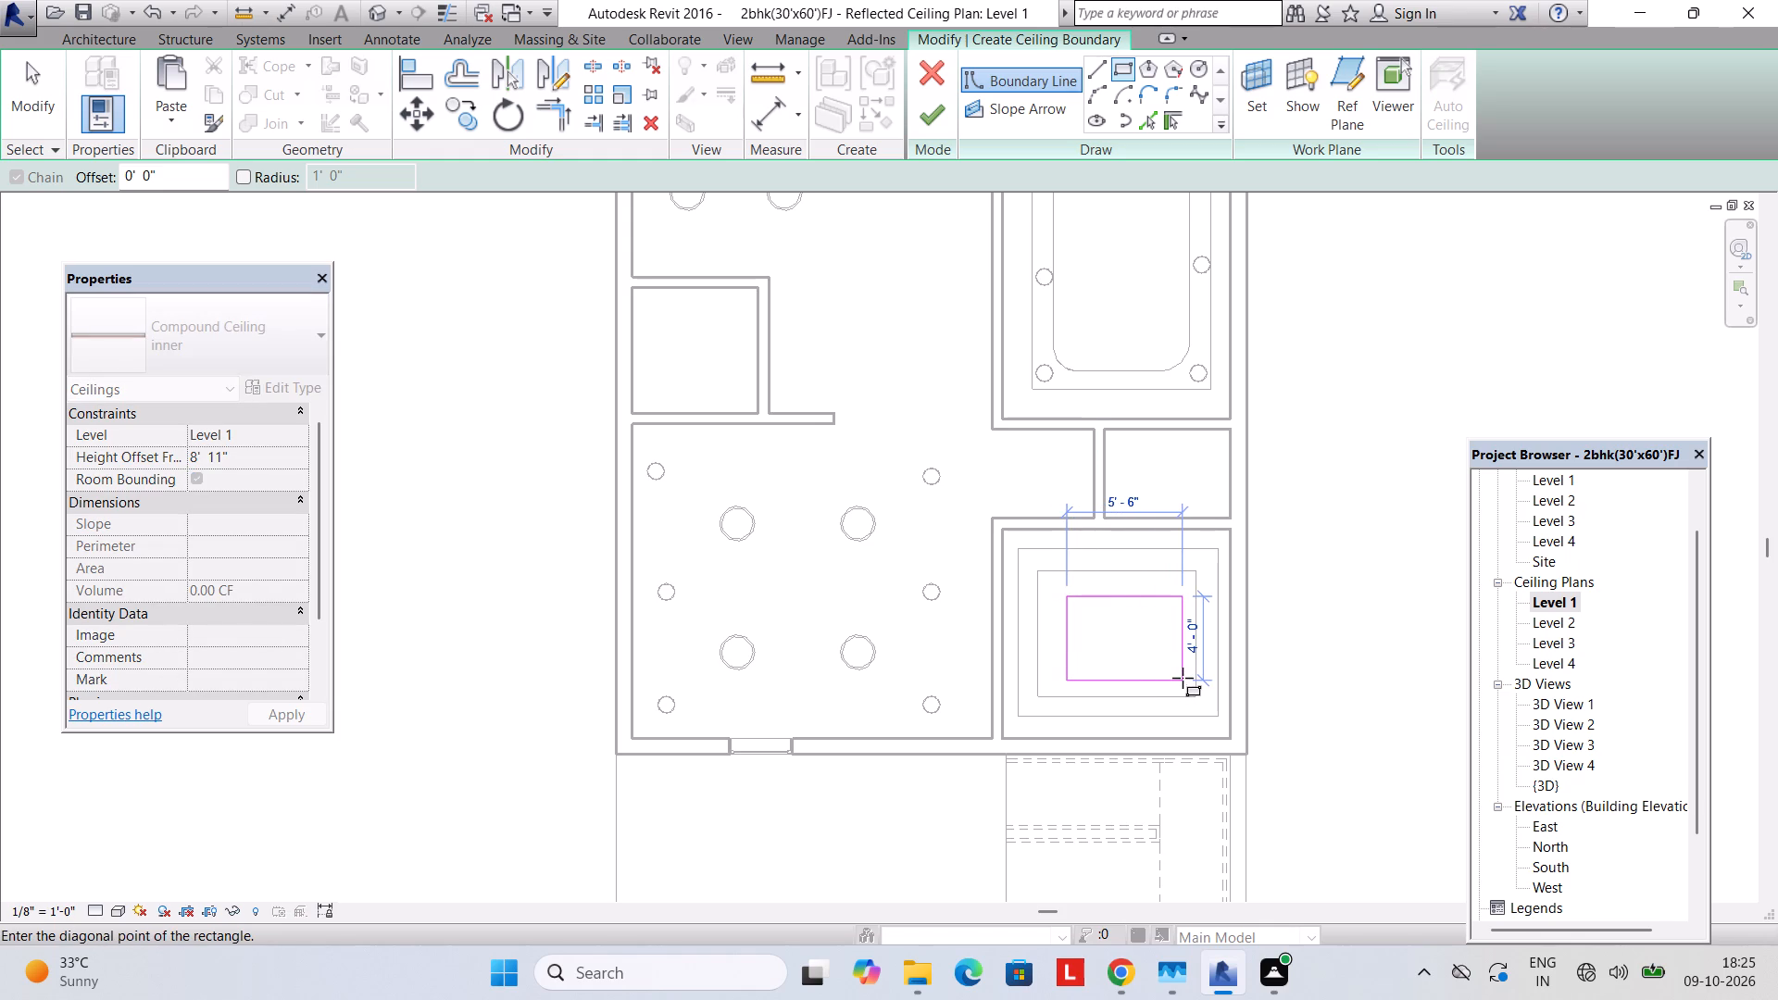
left_click(1171, 674)
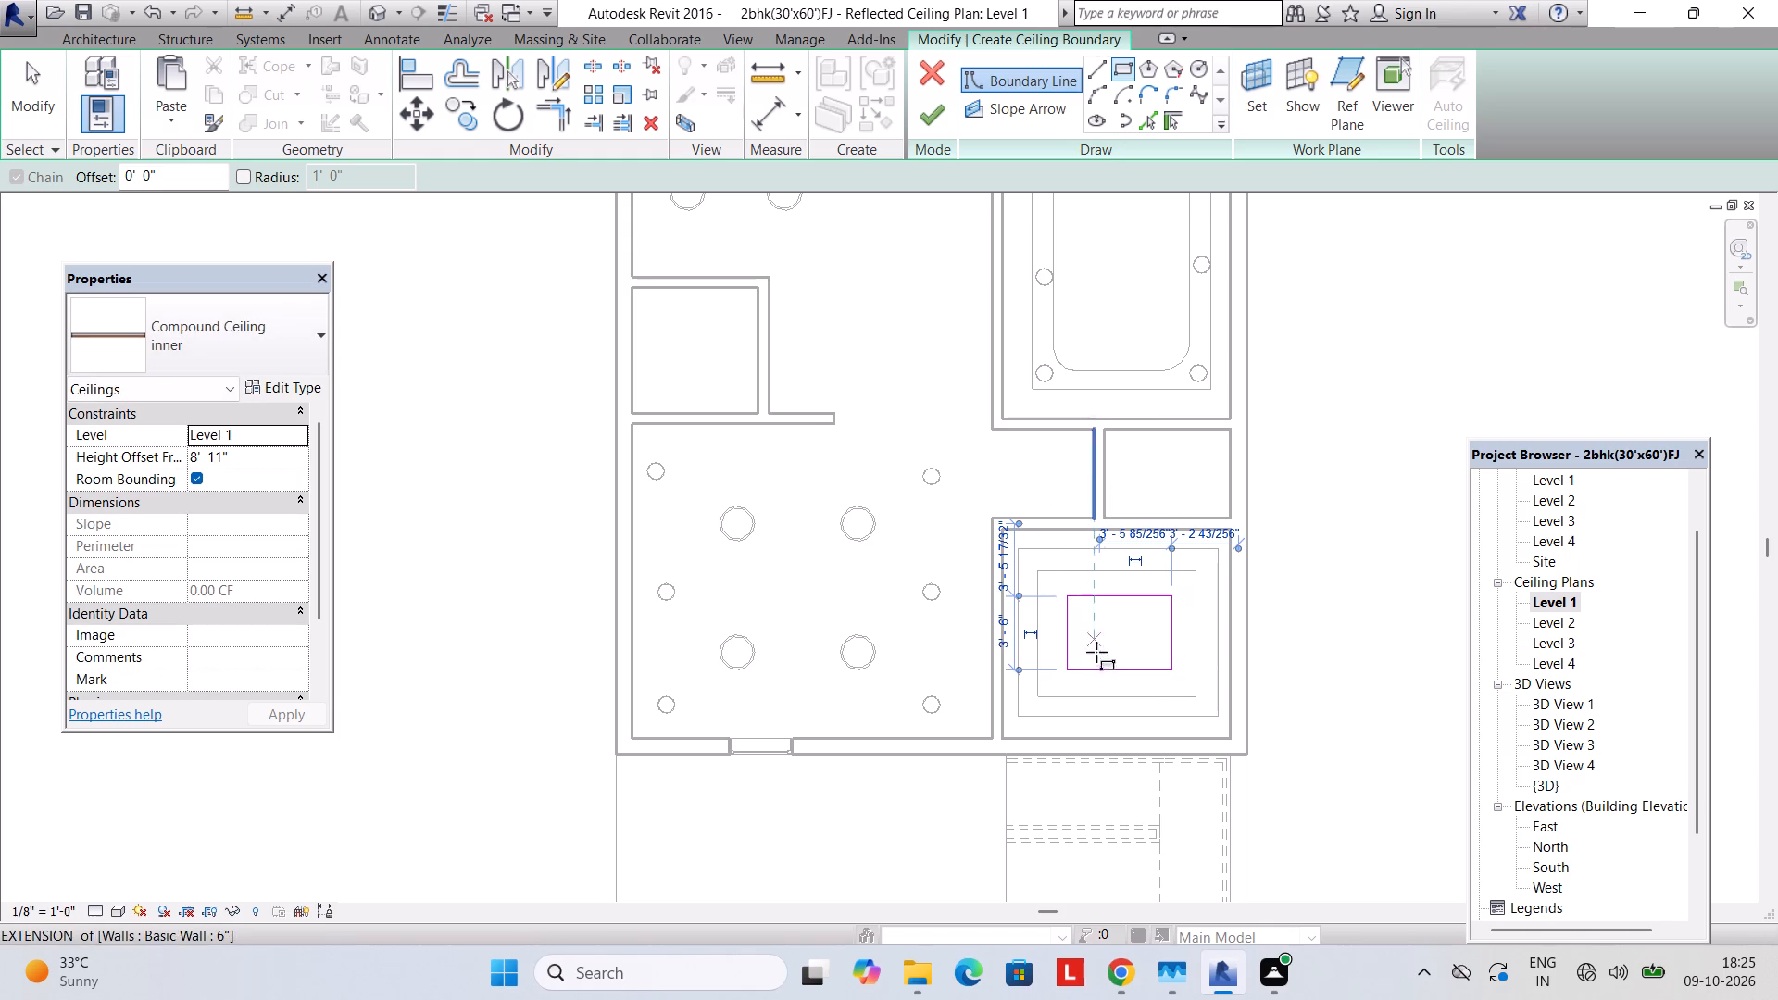
scroll(1089, 643, "up", 5)
left_click(1074, 583)
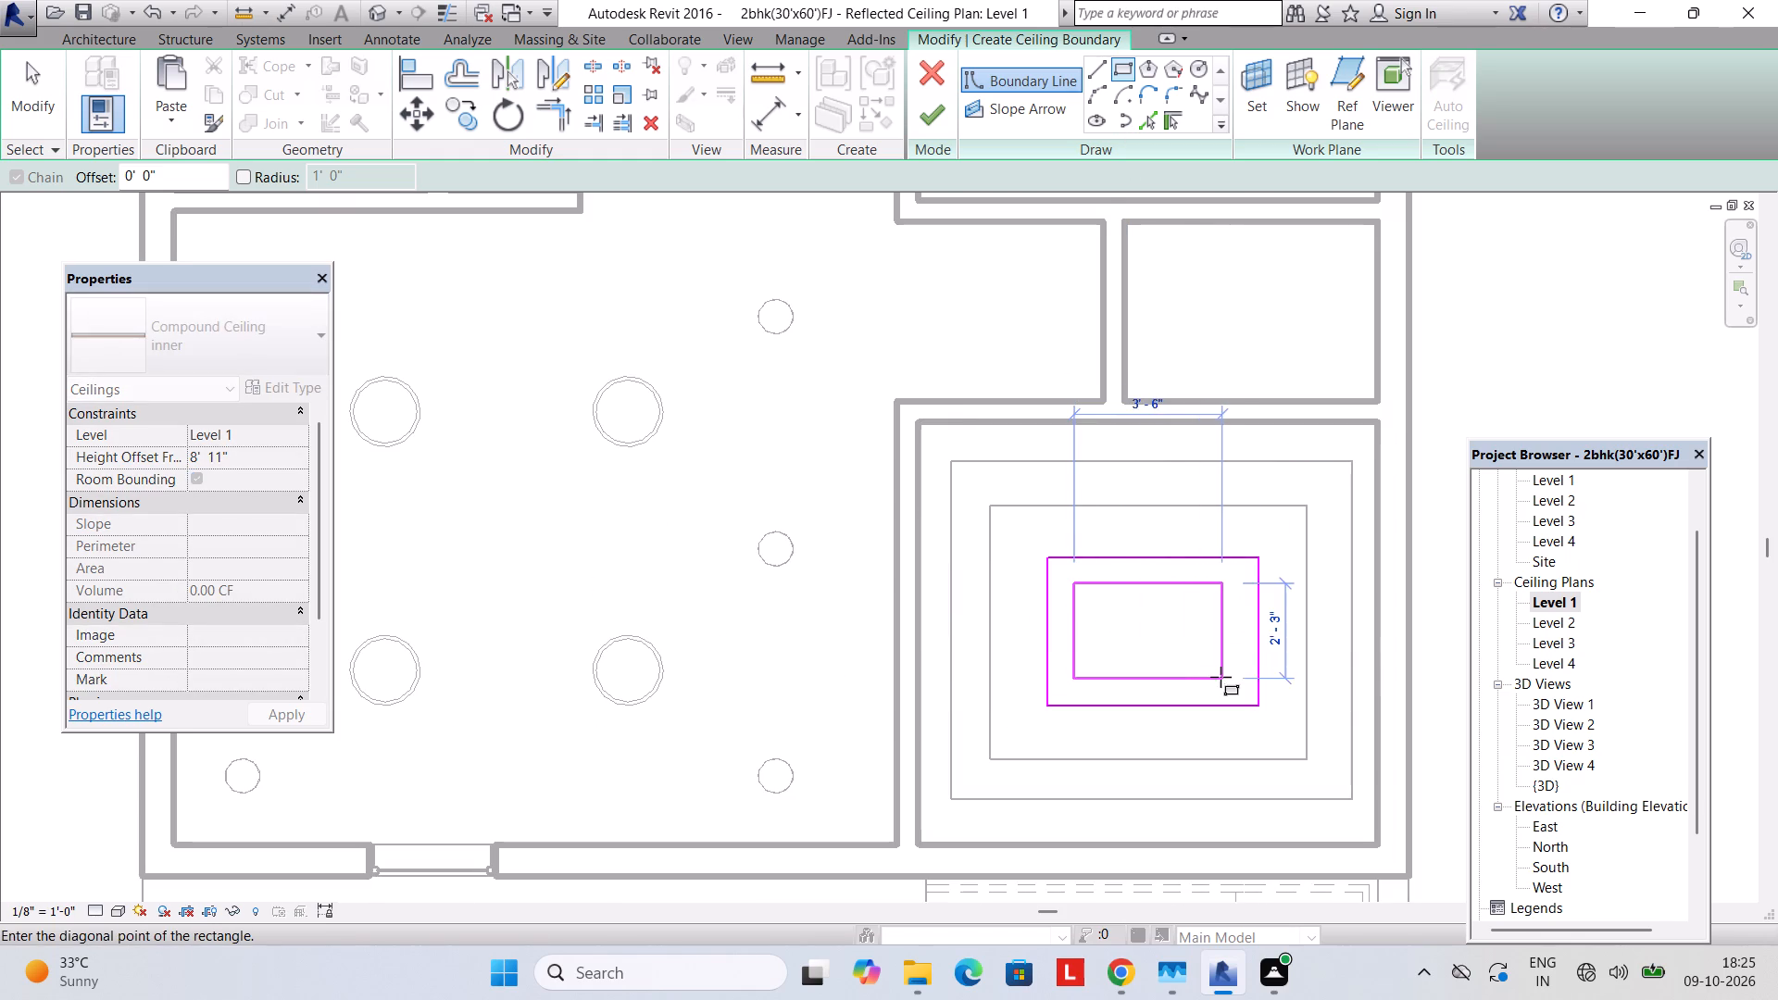
left_click(1233, 677)
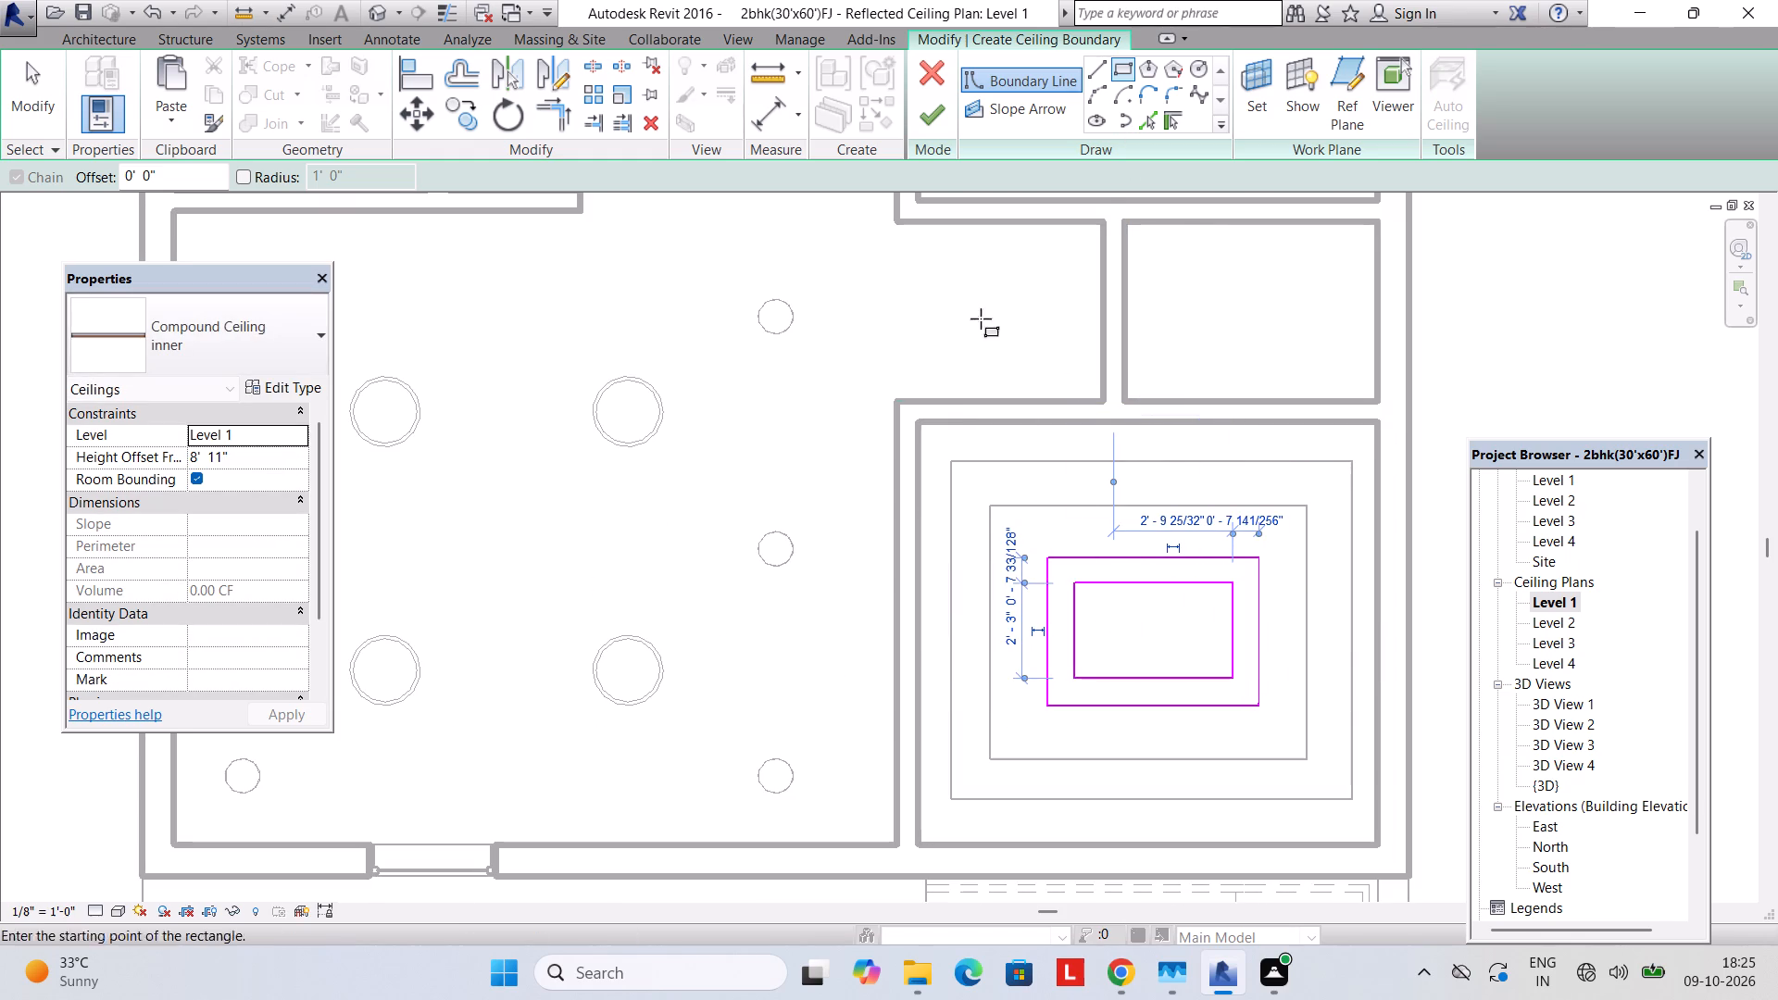
Set the inner ceiling's height offset from level to 8' 8" and finish the ceiling.
left_click(253, 464)
left_click_drag(253, 464, 156, 465)
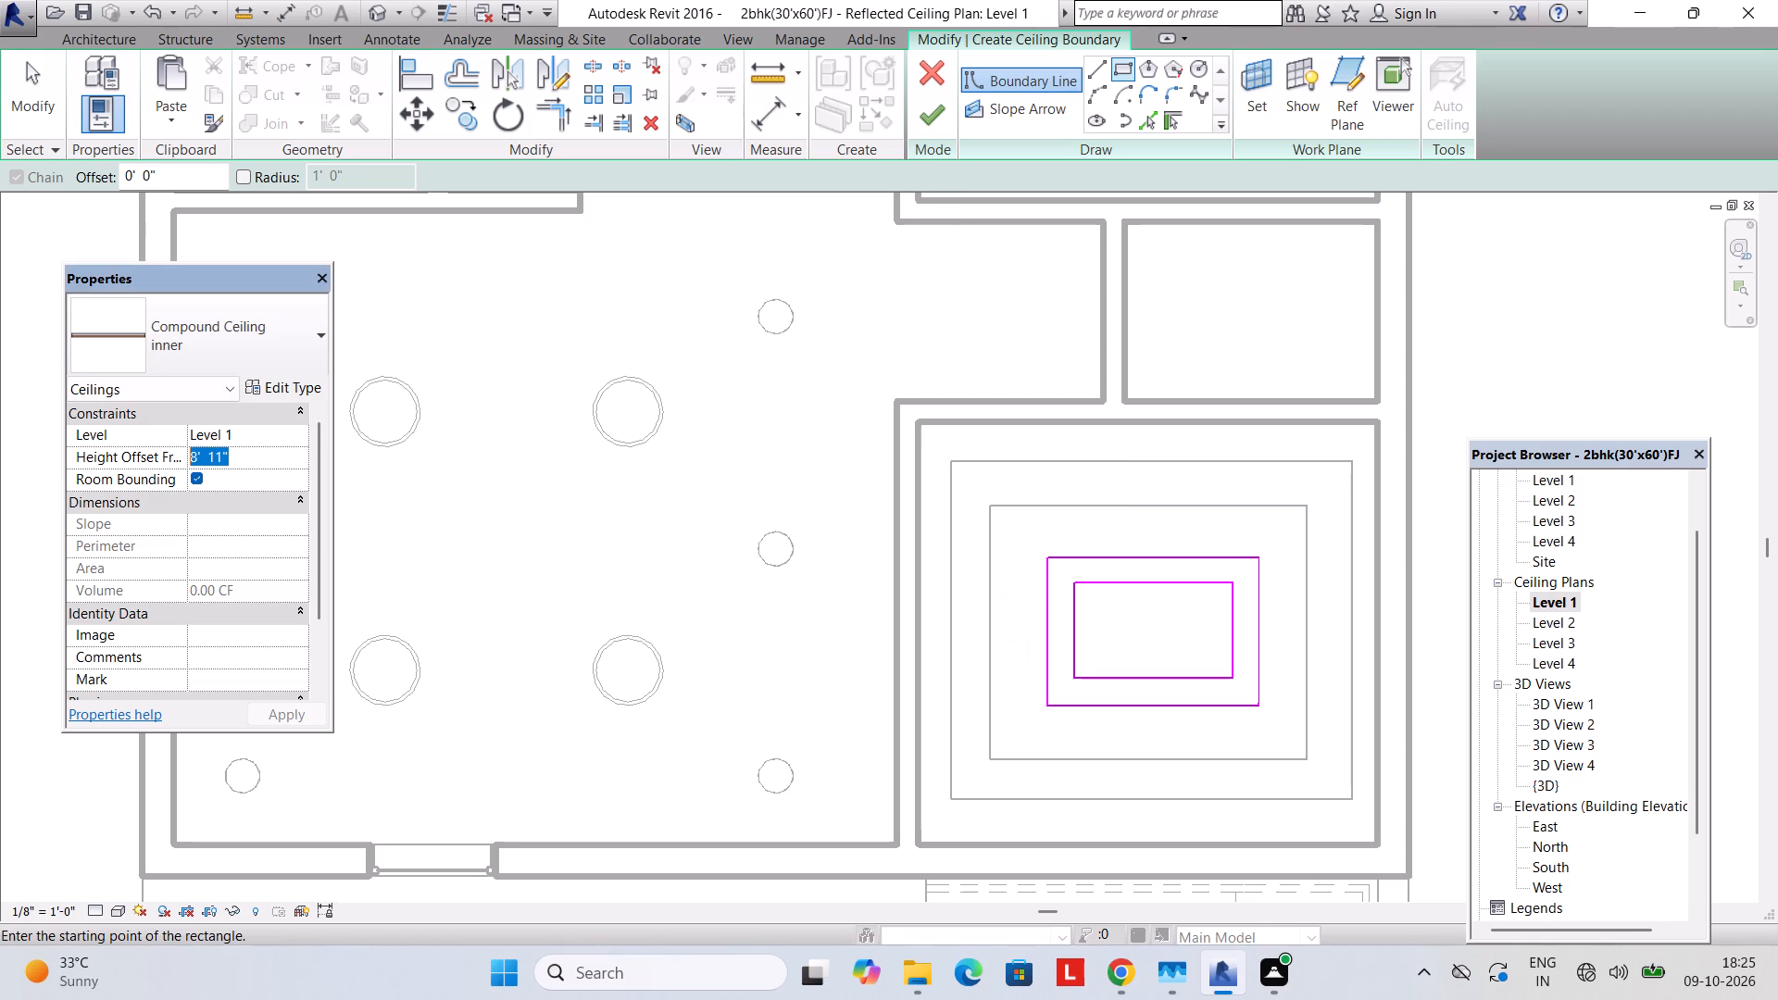
left_click_drag(156, 465, 148, 466)
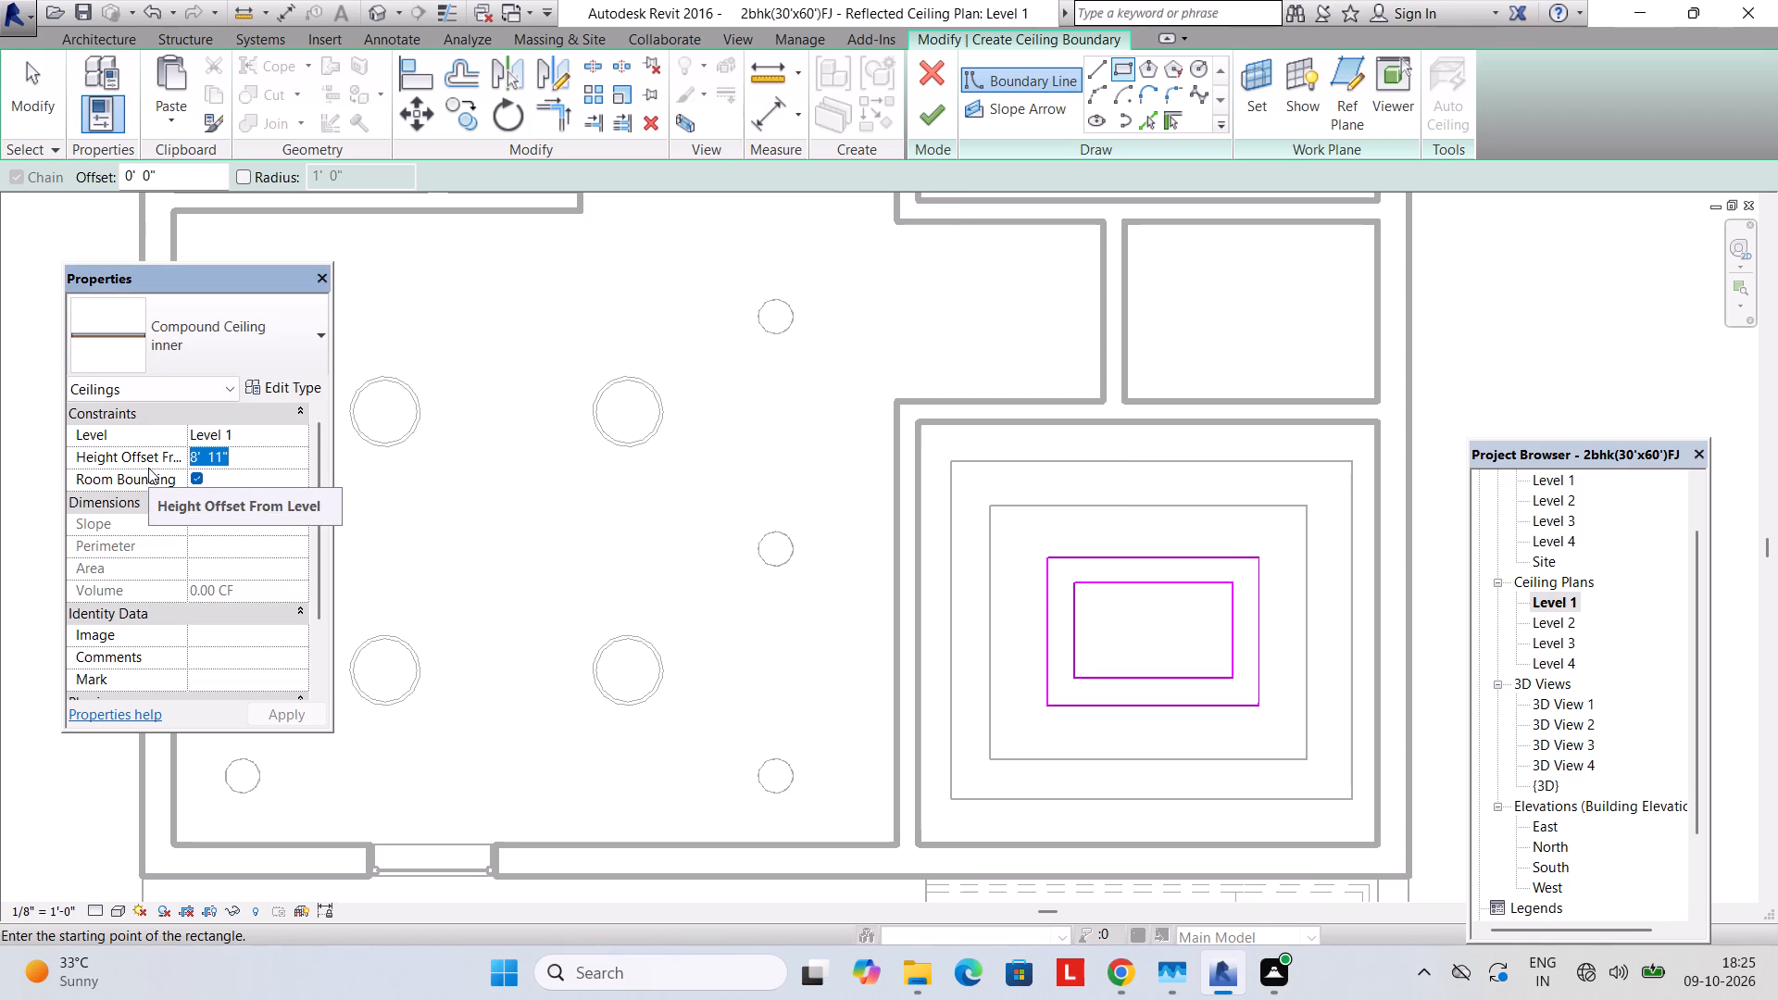
type("8'")
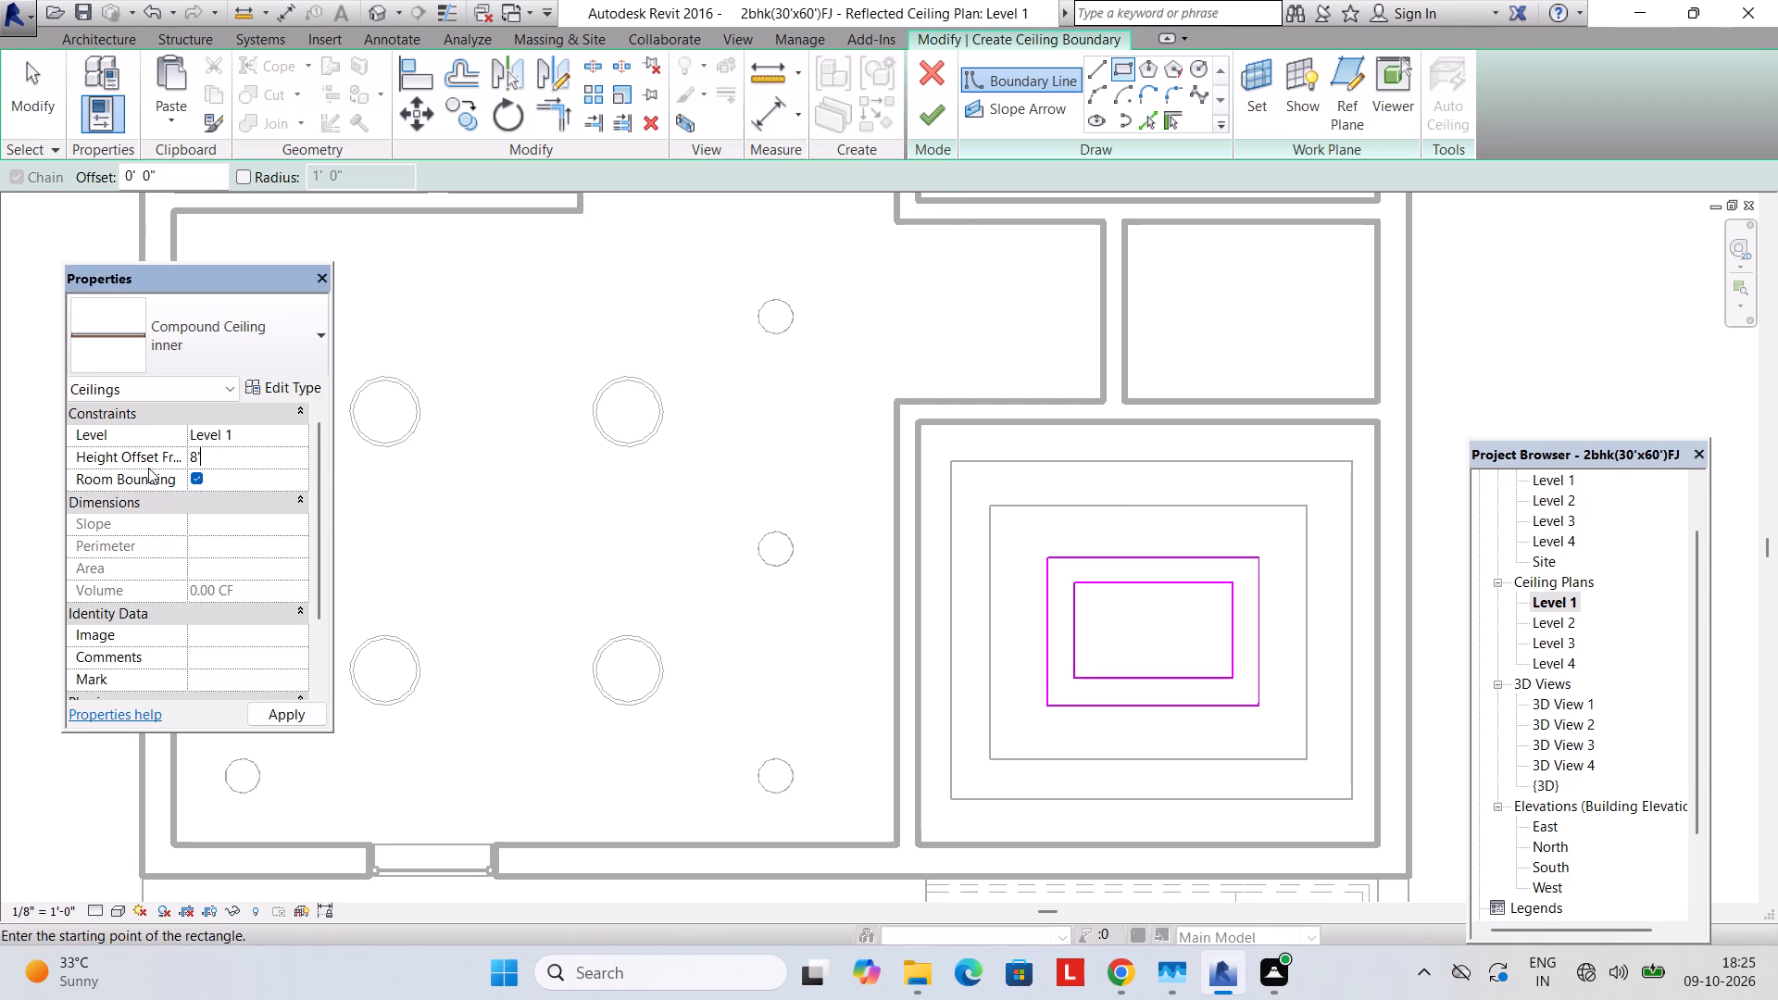
type("8\"")
key("Return")
key("Return")
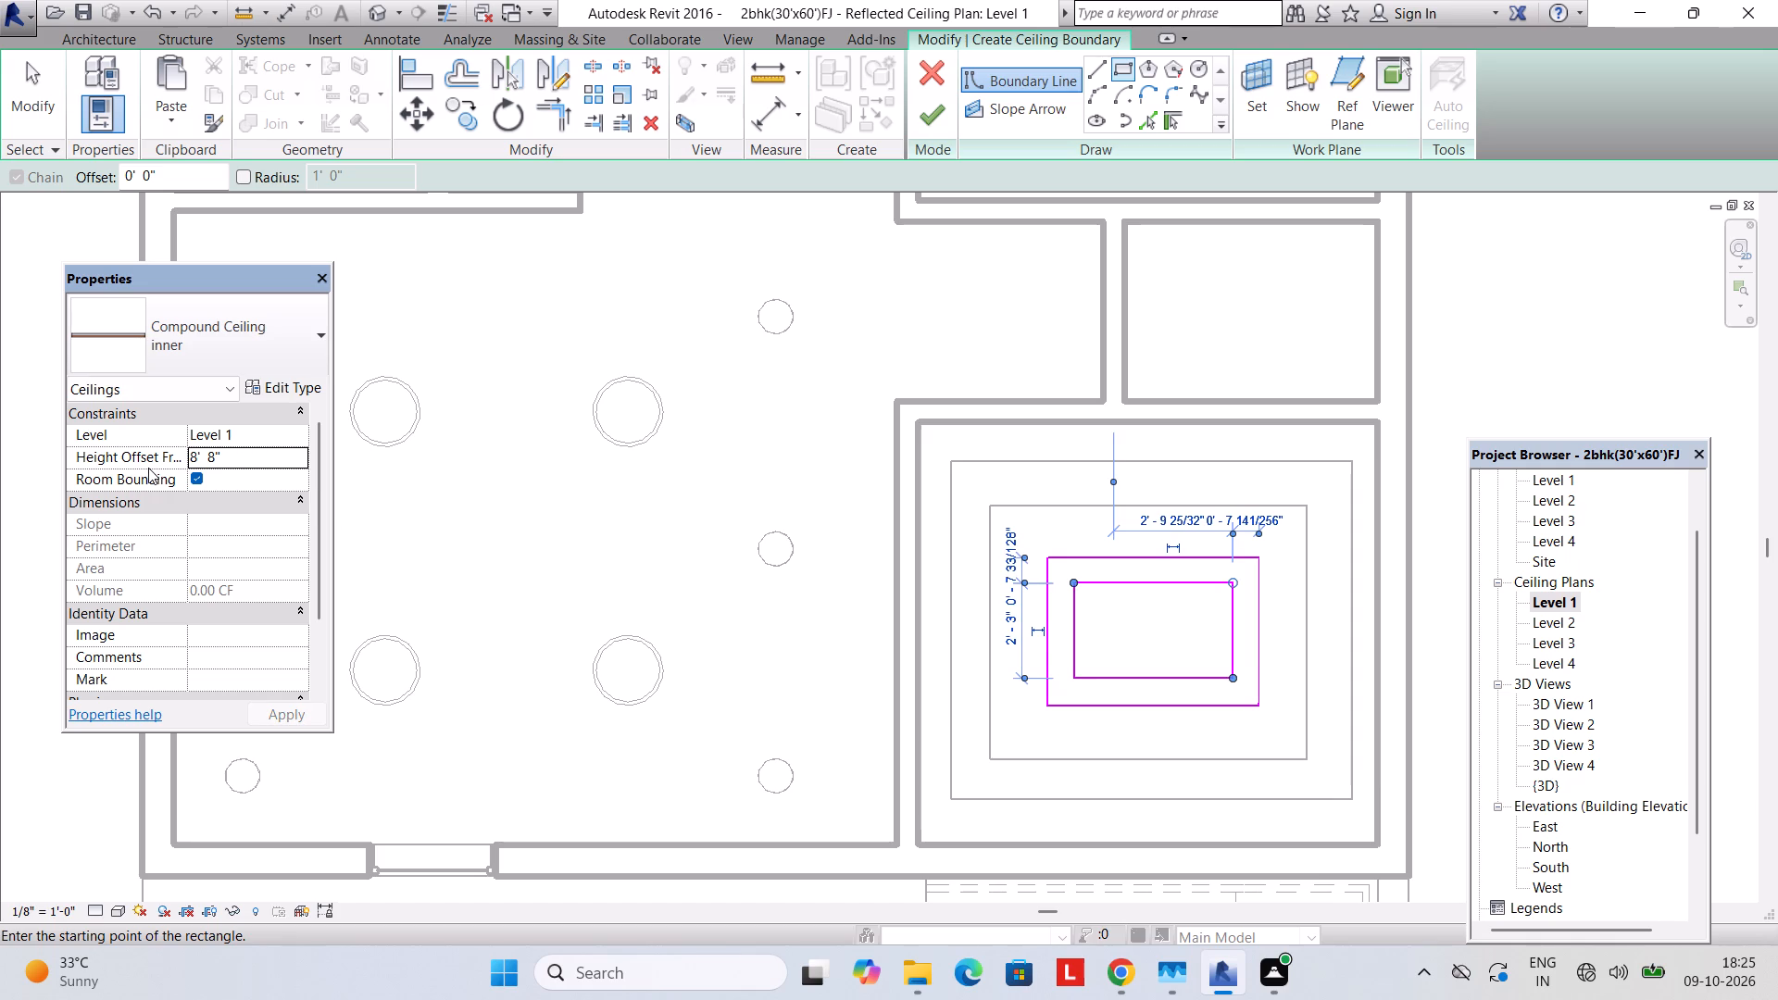
left_click(951, 121)
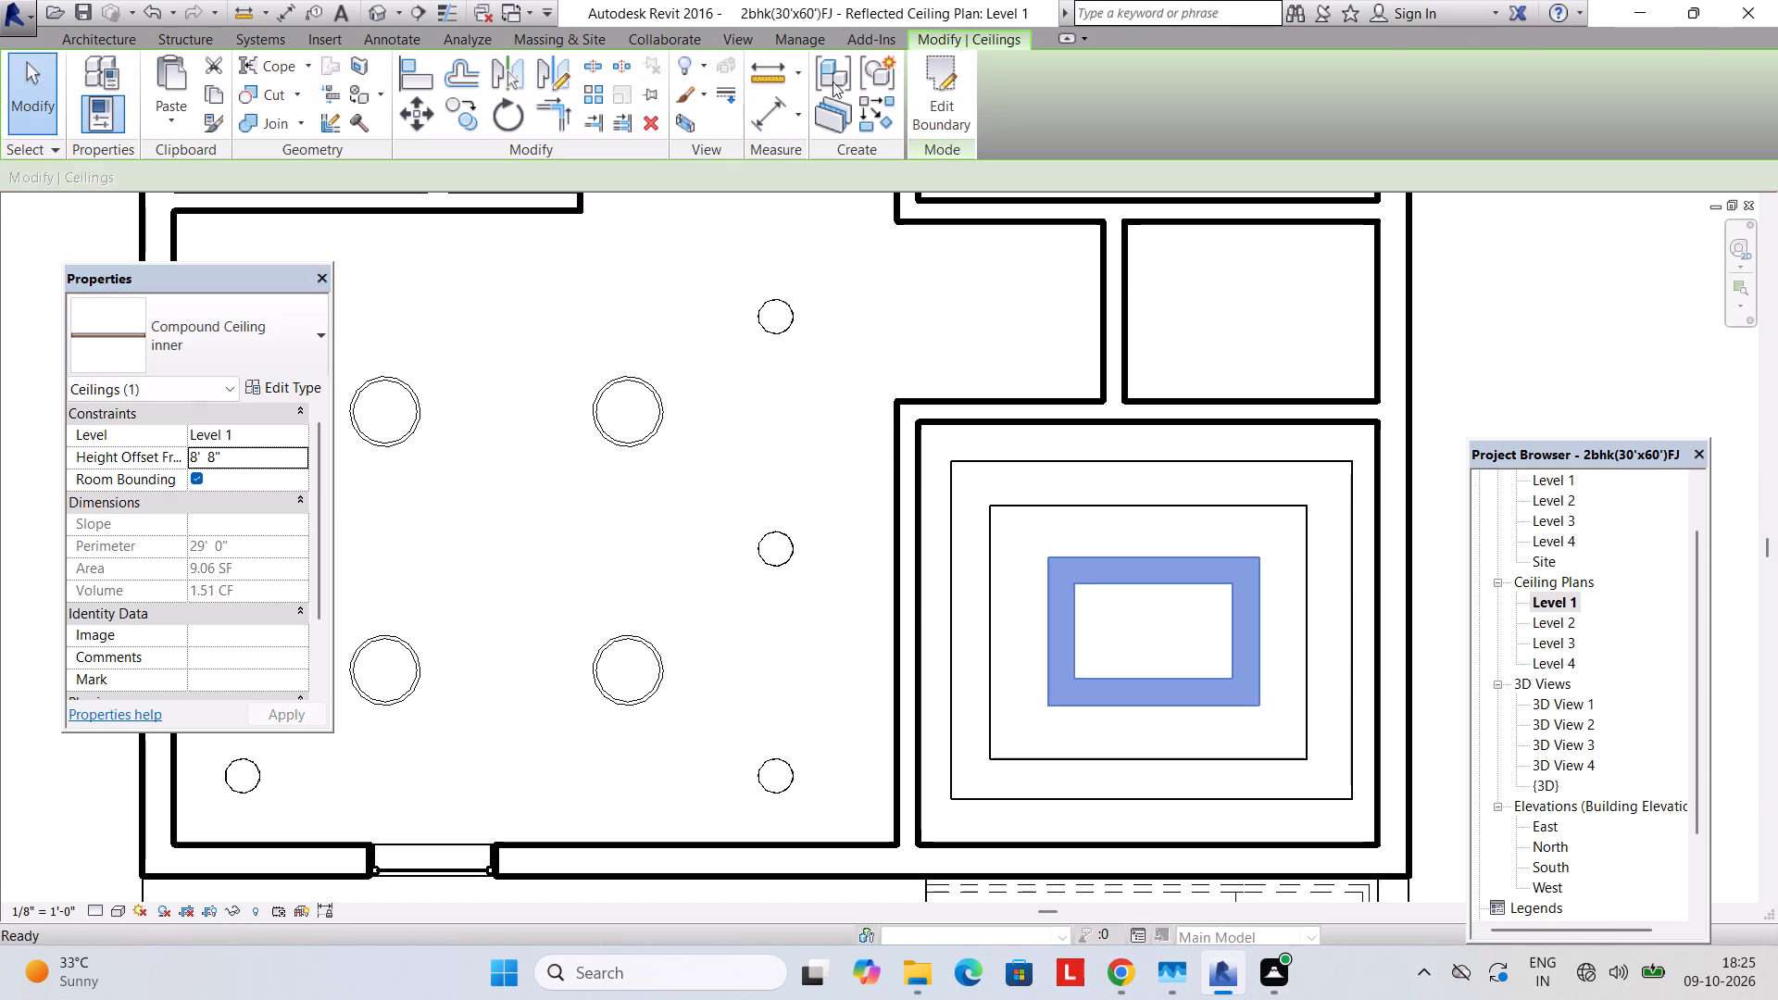
Examine the front bedroom's inner and outer ceiling frames from below in the 3D view.
left_click(758, 41)
left_click(666, 114)
left_click(683, 145)
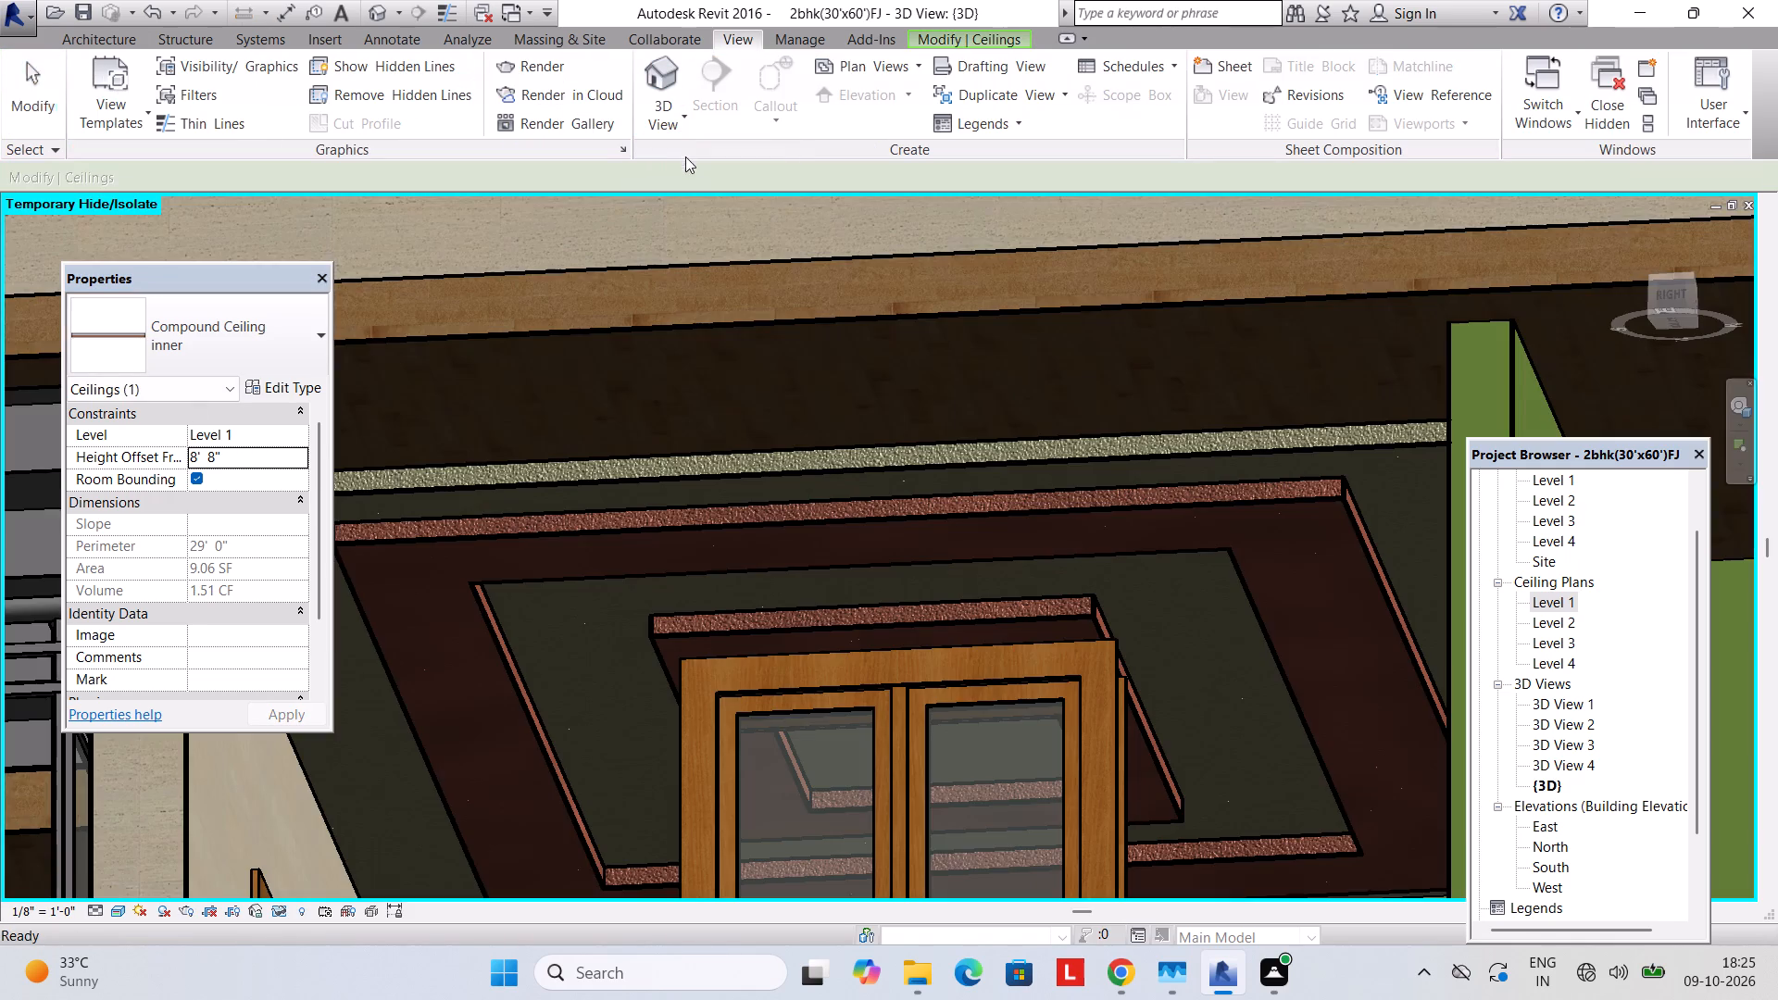
middle_click(823, 581)
middle_click_drag(823, 586, 818, 710, "shift")
middle_click_drag(815, 751, 814, 727)
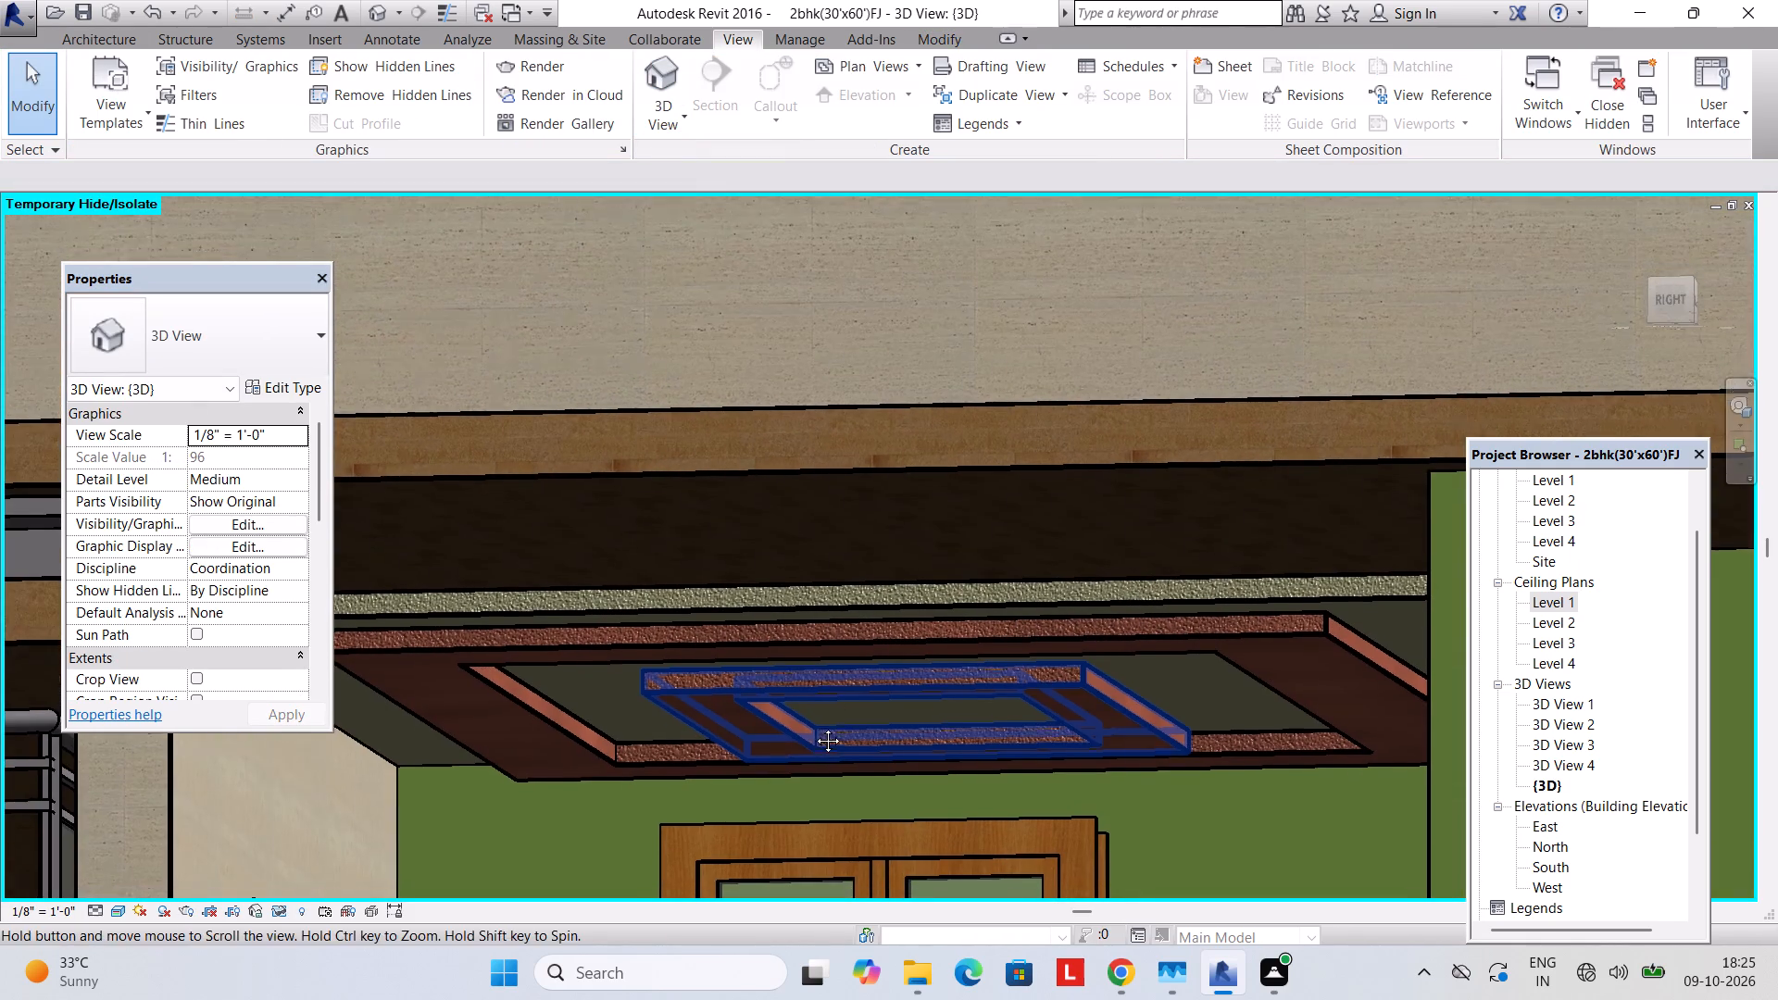
middle_click_drag(814, 727, 822, 610)
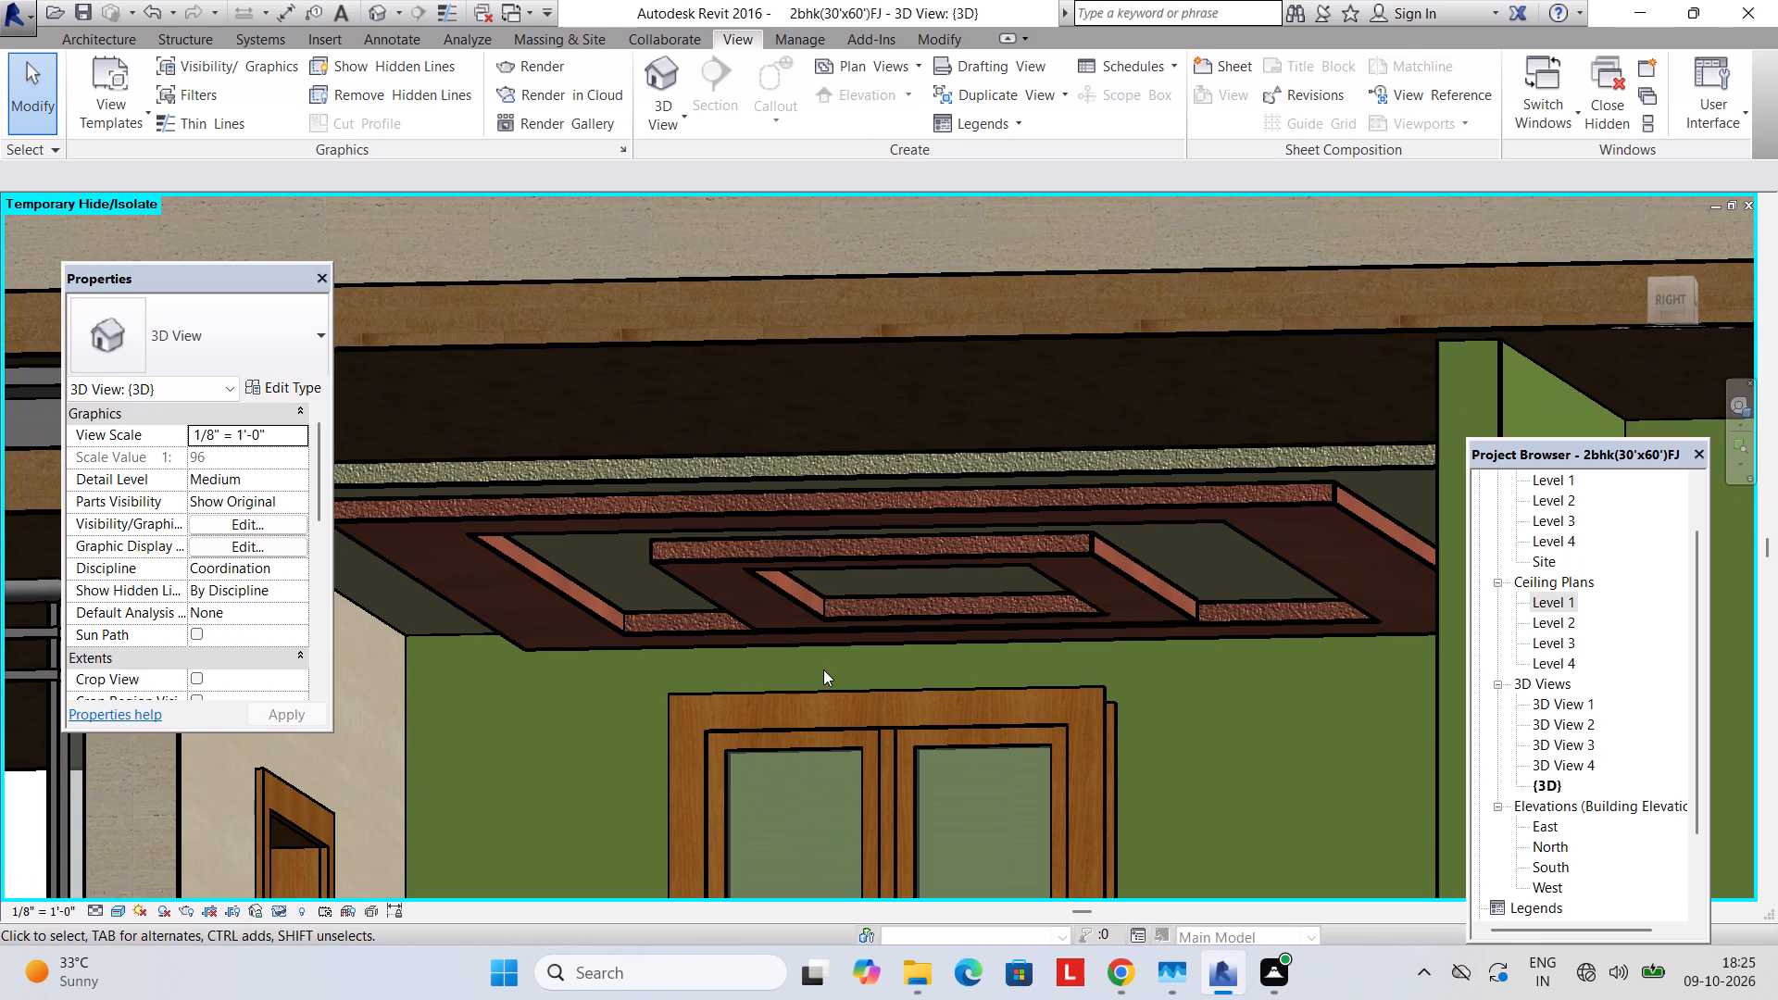
Delete the nested inner rectangle from the front bedroom's inner ceiling boundary on the Level 1 ceiling plan and finish the sketch.
left_click(947, 553)
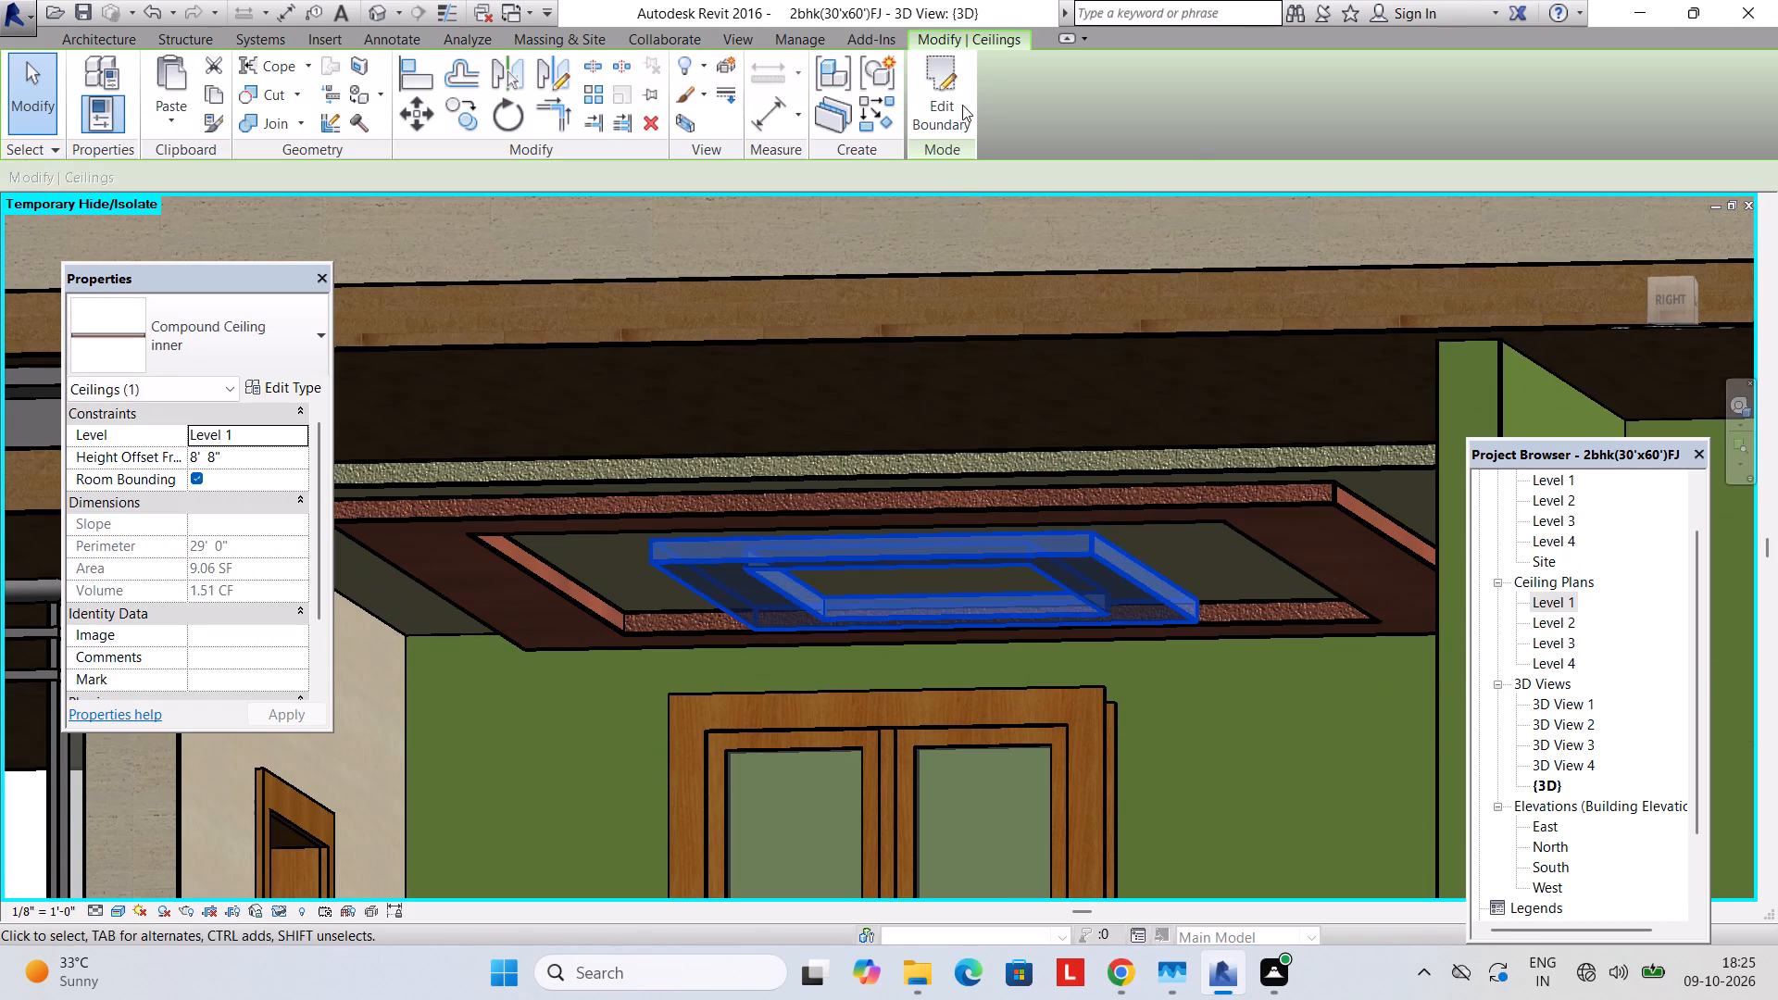
left_click(960, 106)
double_click(1559, 601)
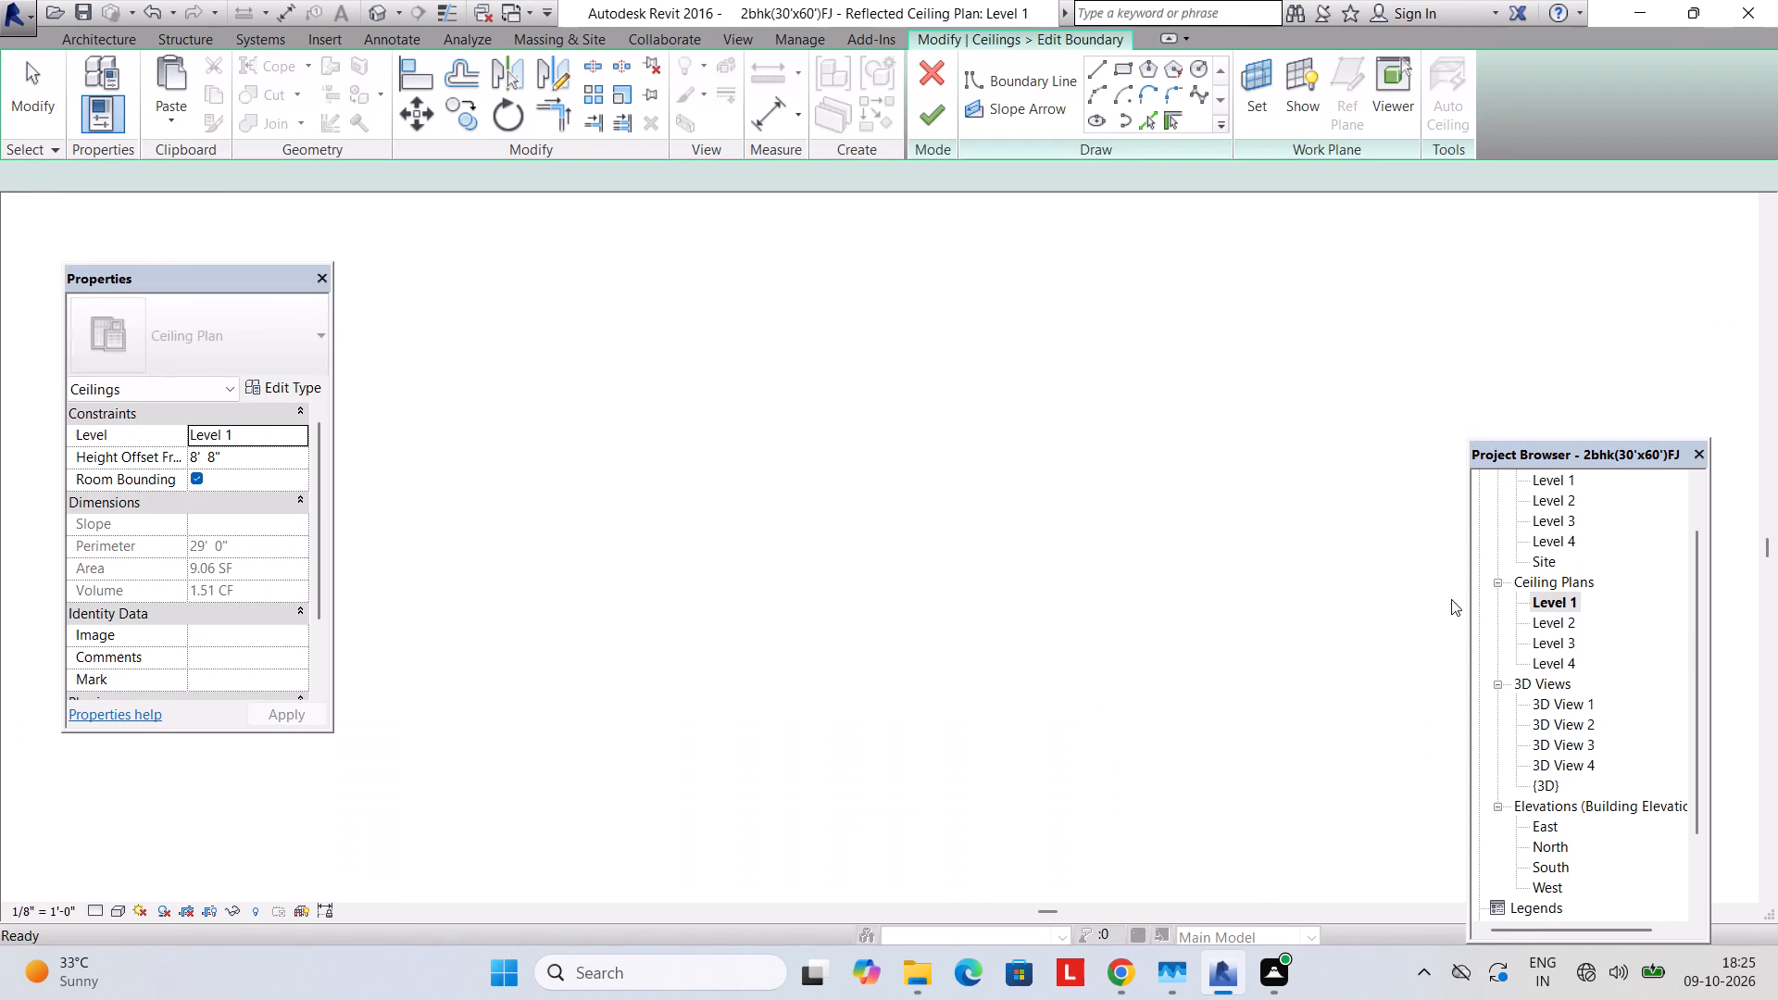
left_click(1076, 624)
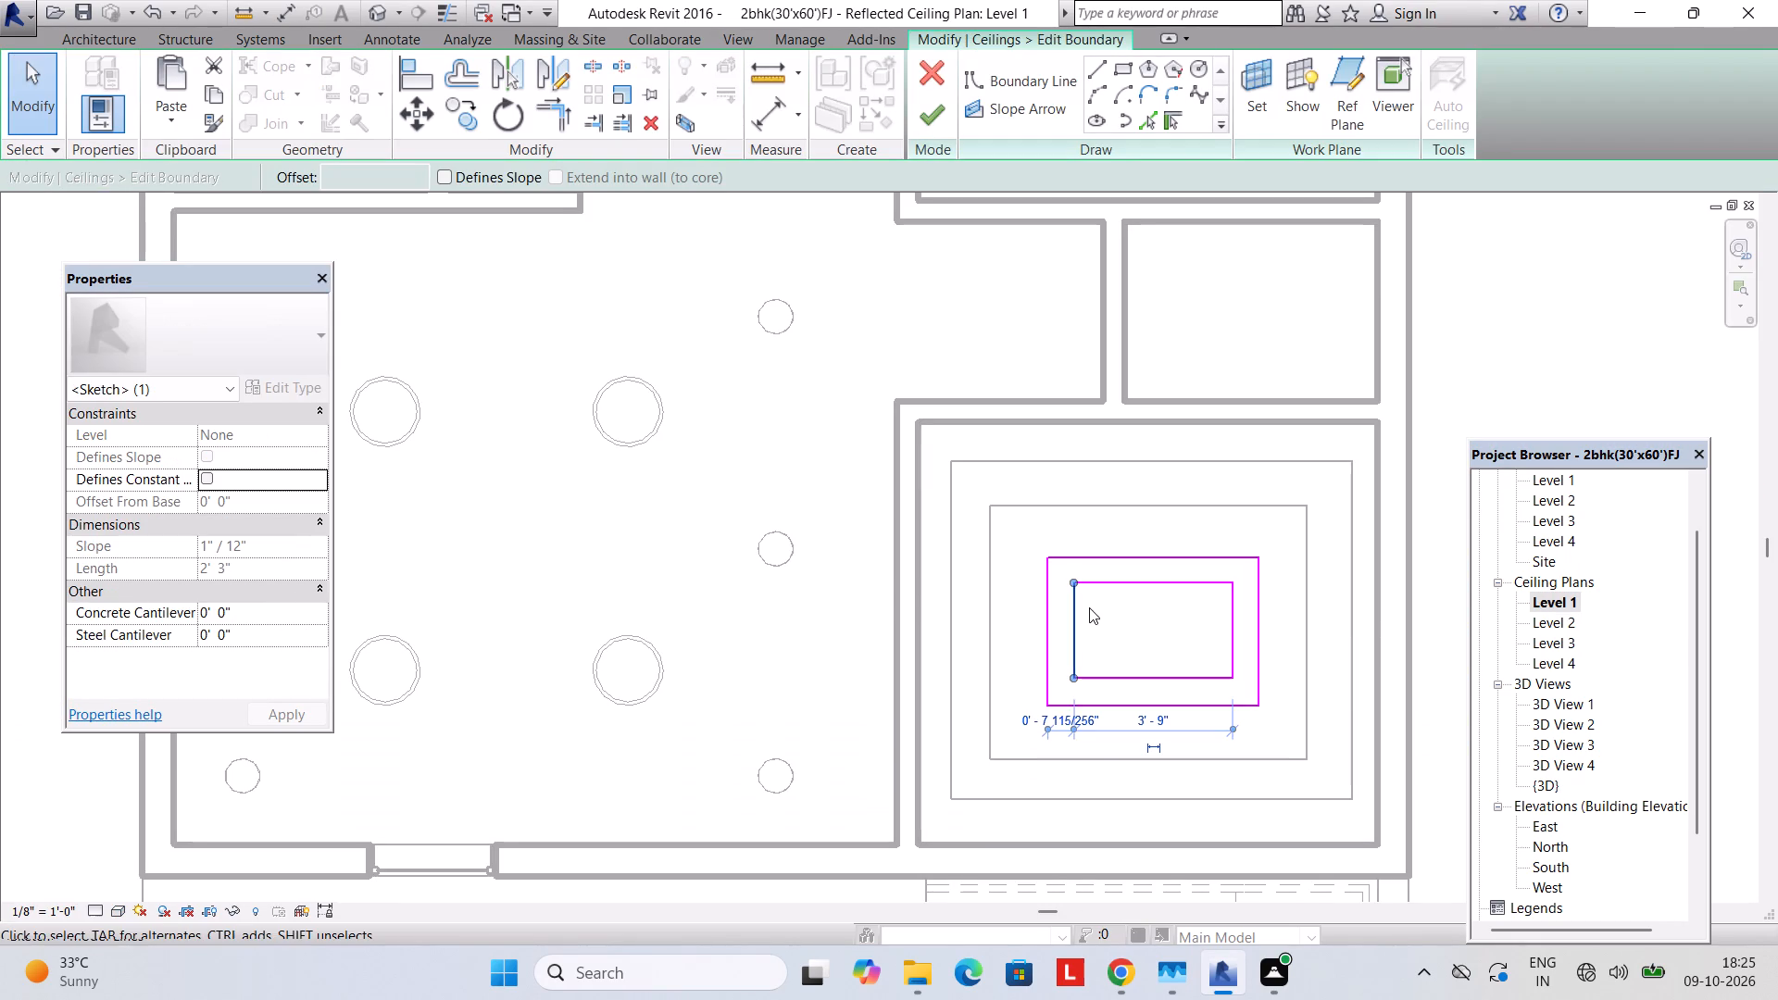
key("Delete")
left_click(1116, 583)
key("Delete")
left_click(1226, 628)
key("Delete")
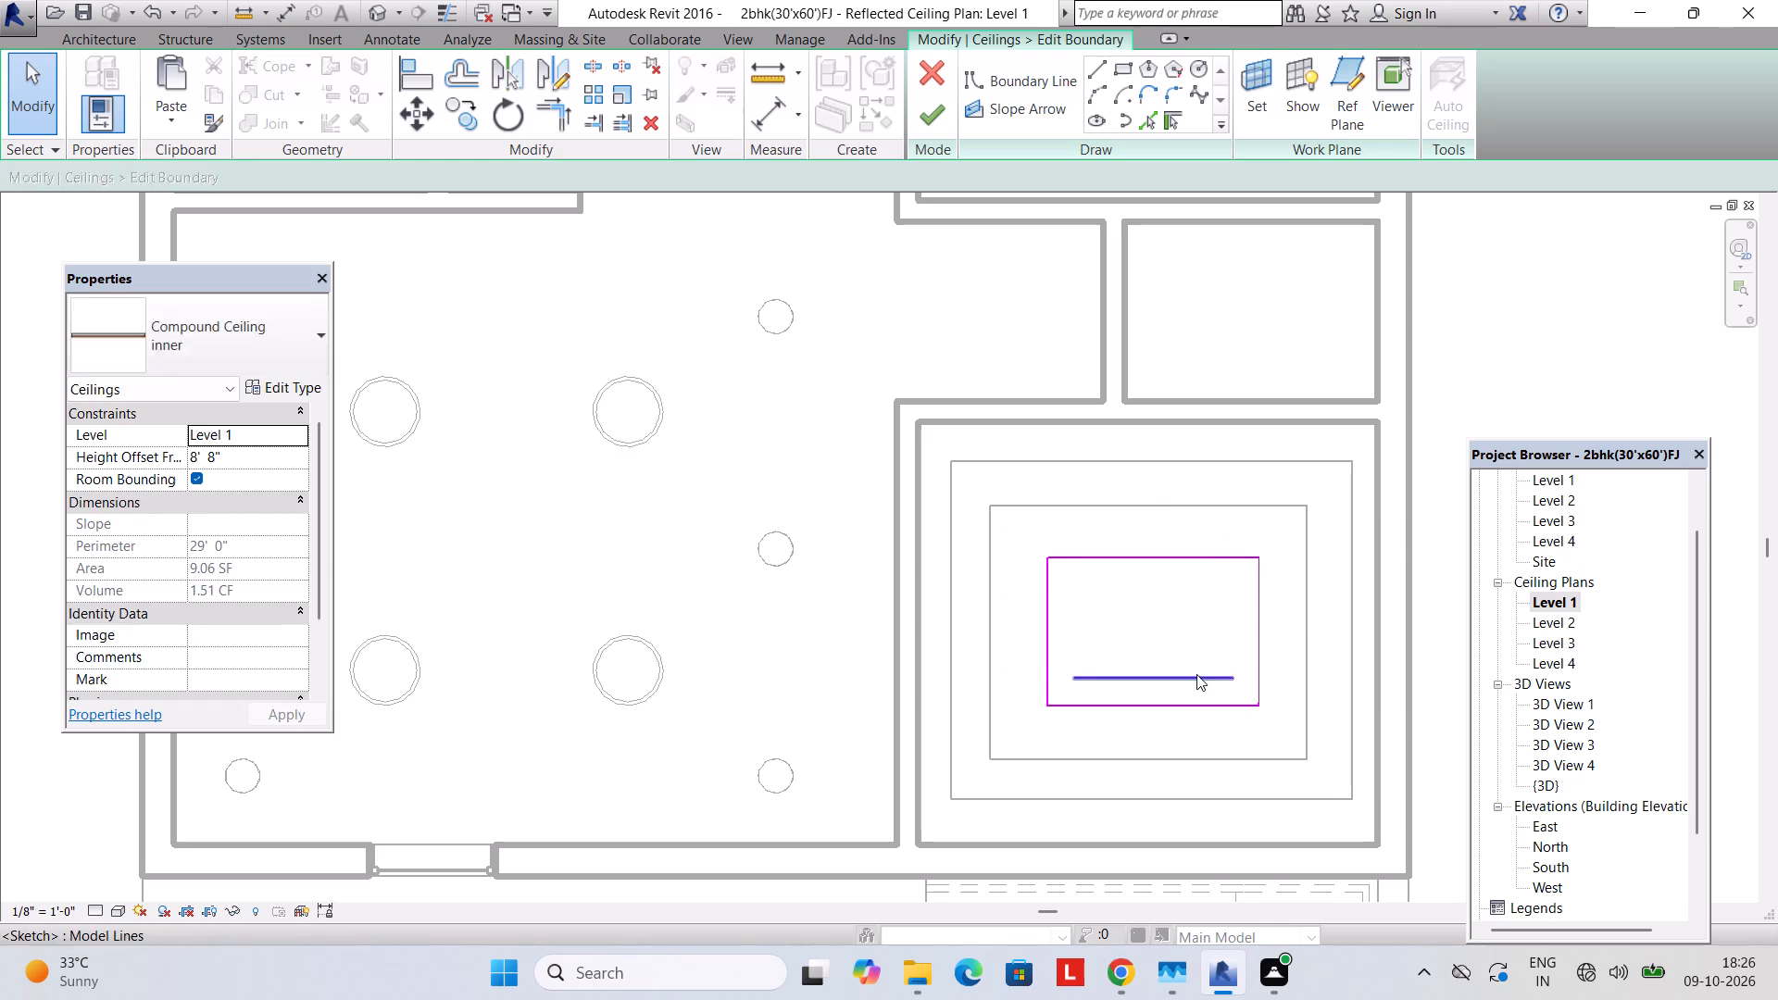
left_click(1196, 674)
key("Delete")
left_click(935, 106)
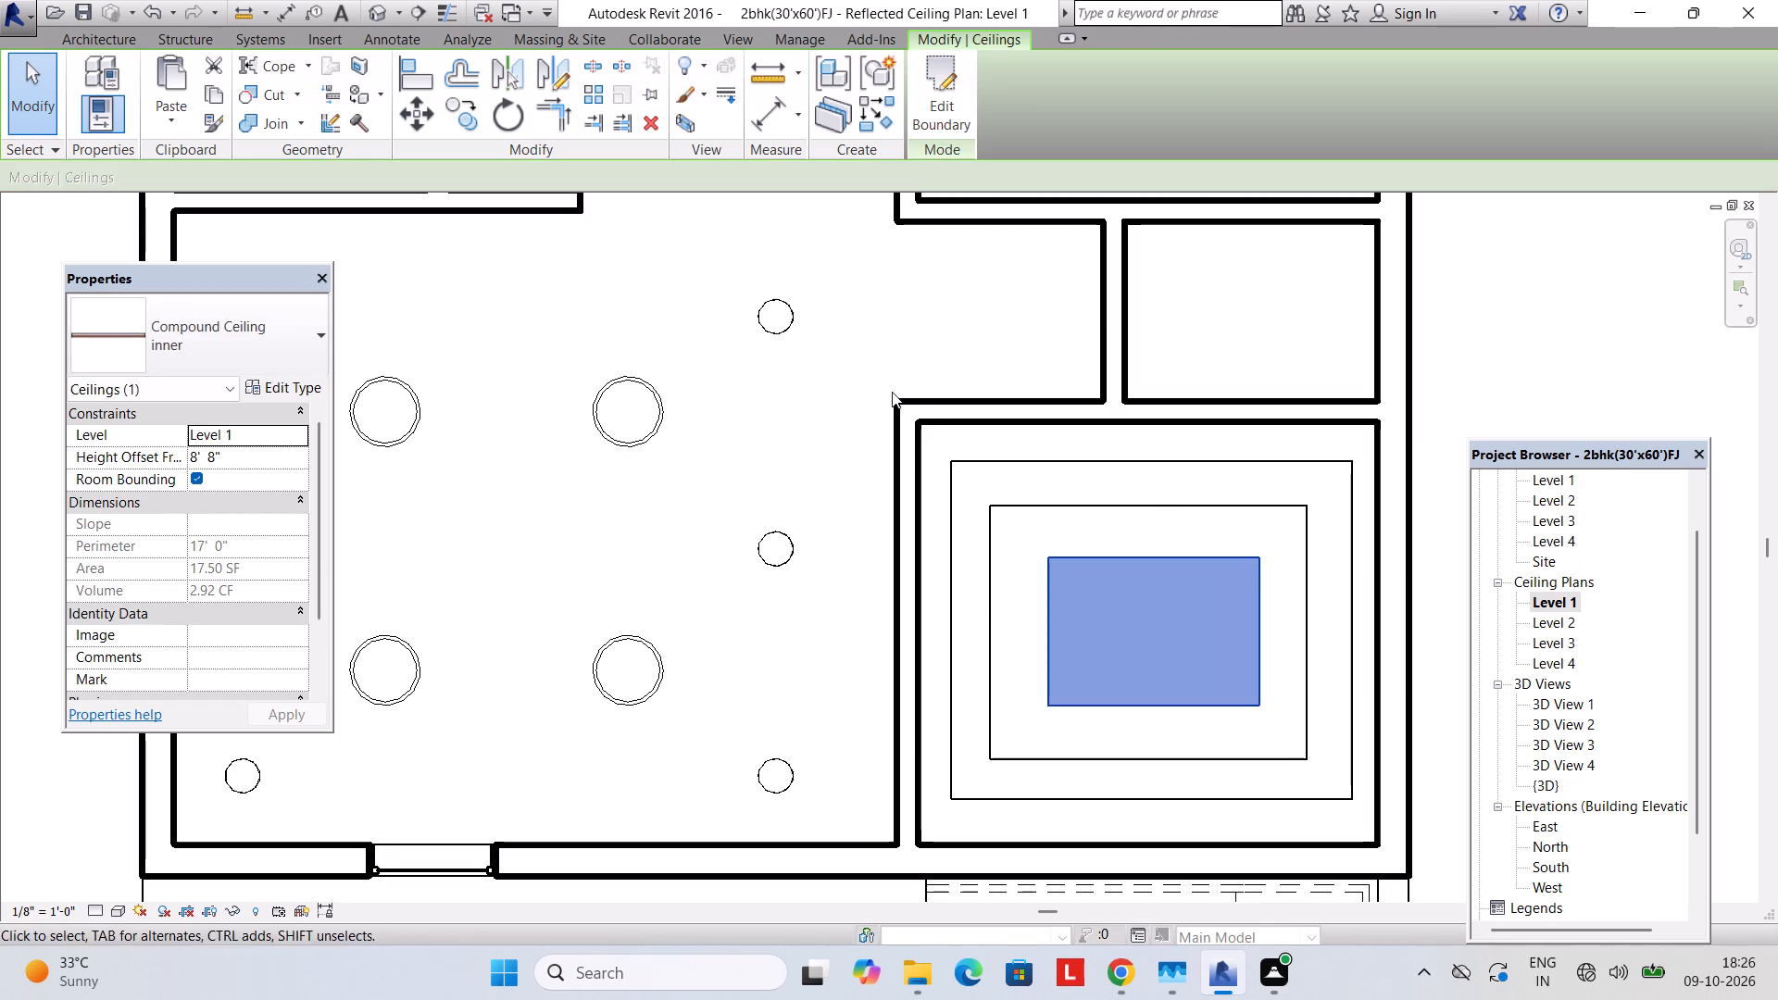
Assign the "interior walls" material to the Finish 2 [5] layer of the compound ceiling type "inner".
left_click(276, 389)
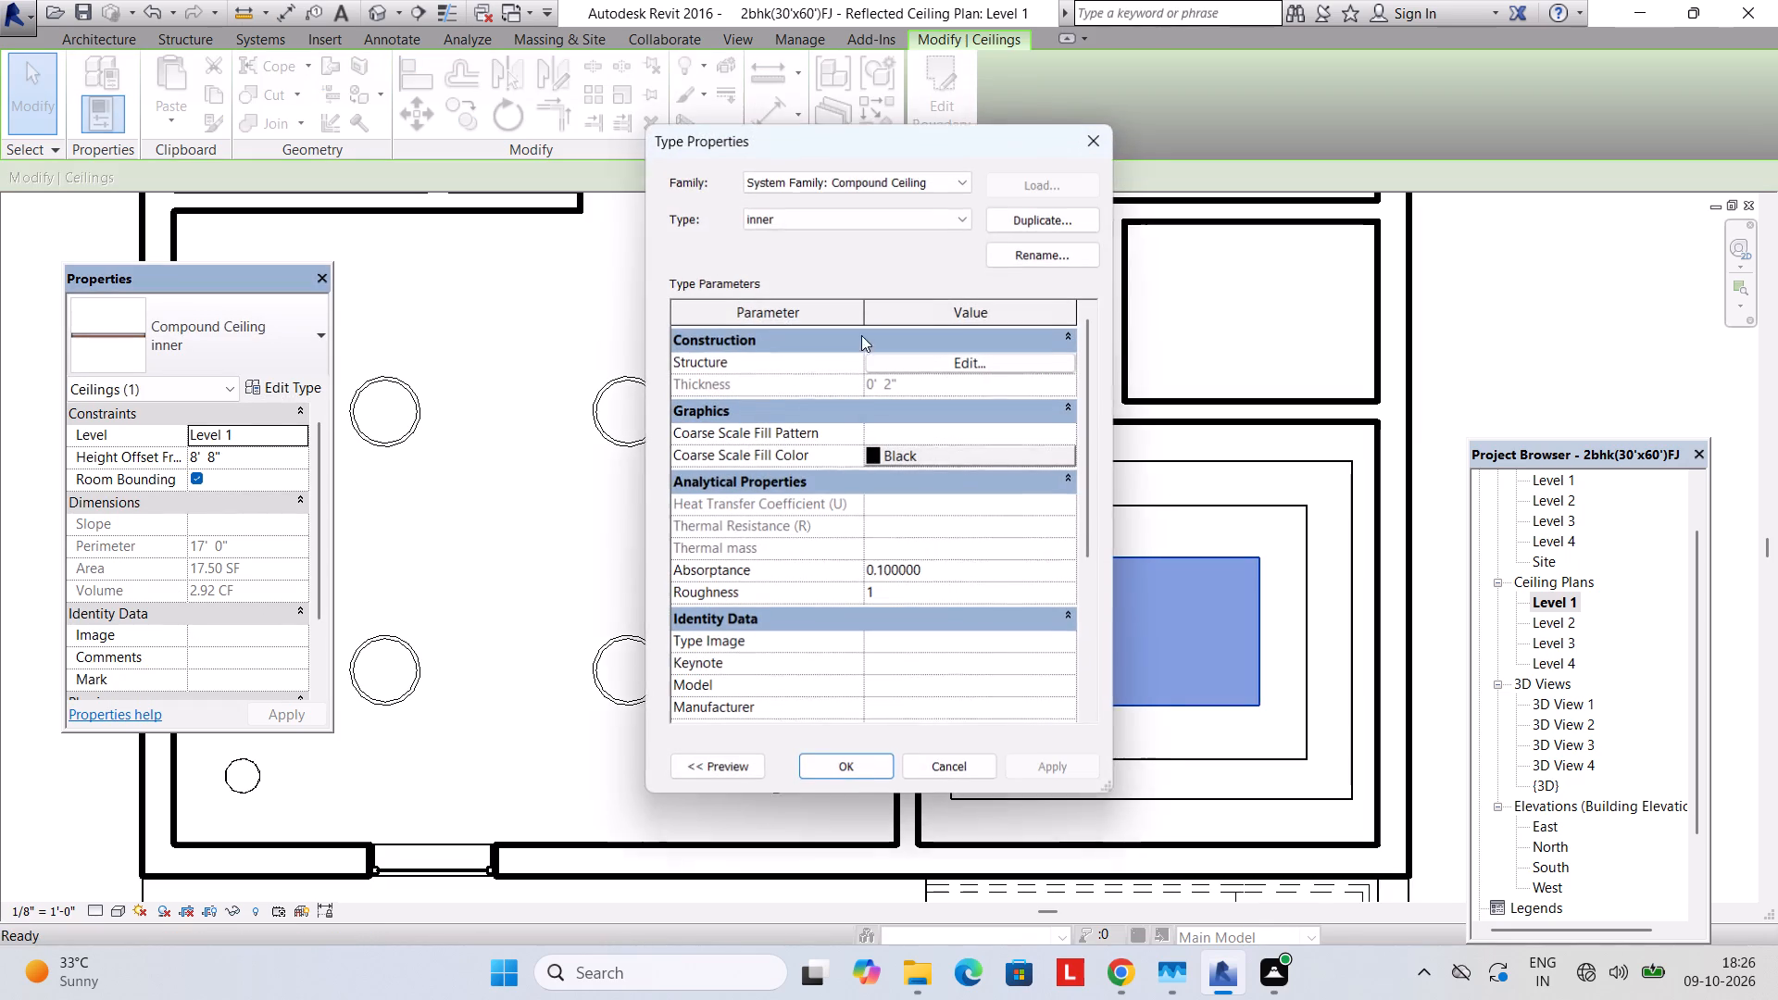
left_click(998, 363)
left_click(884, 394)
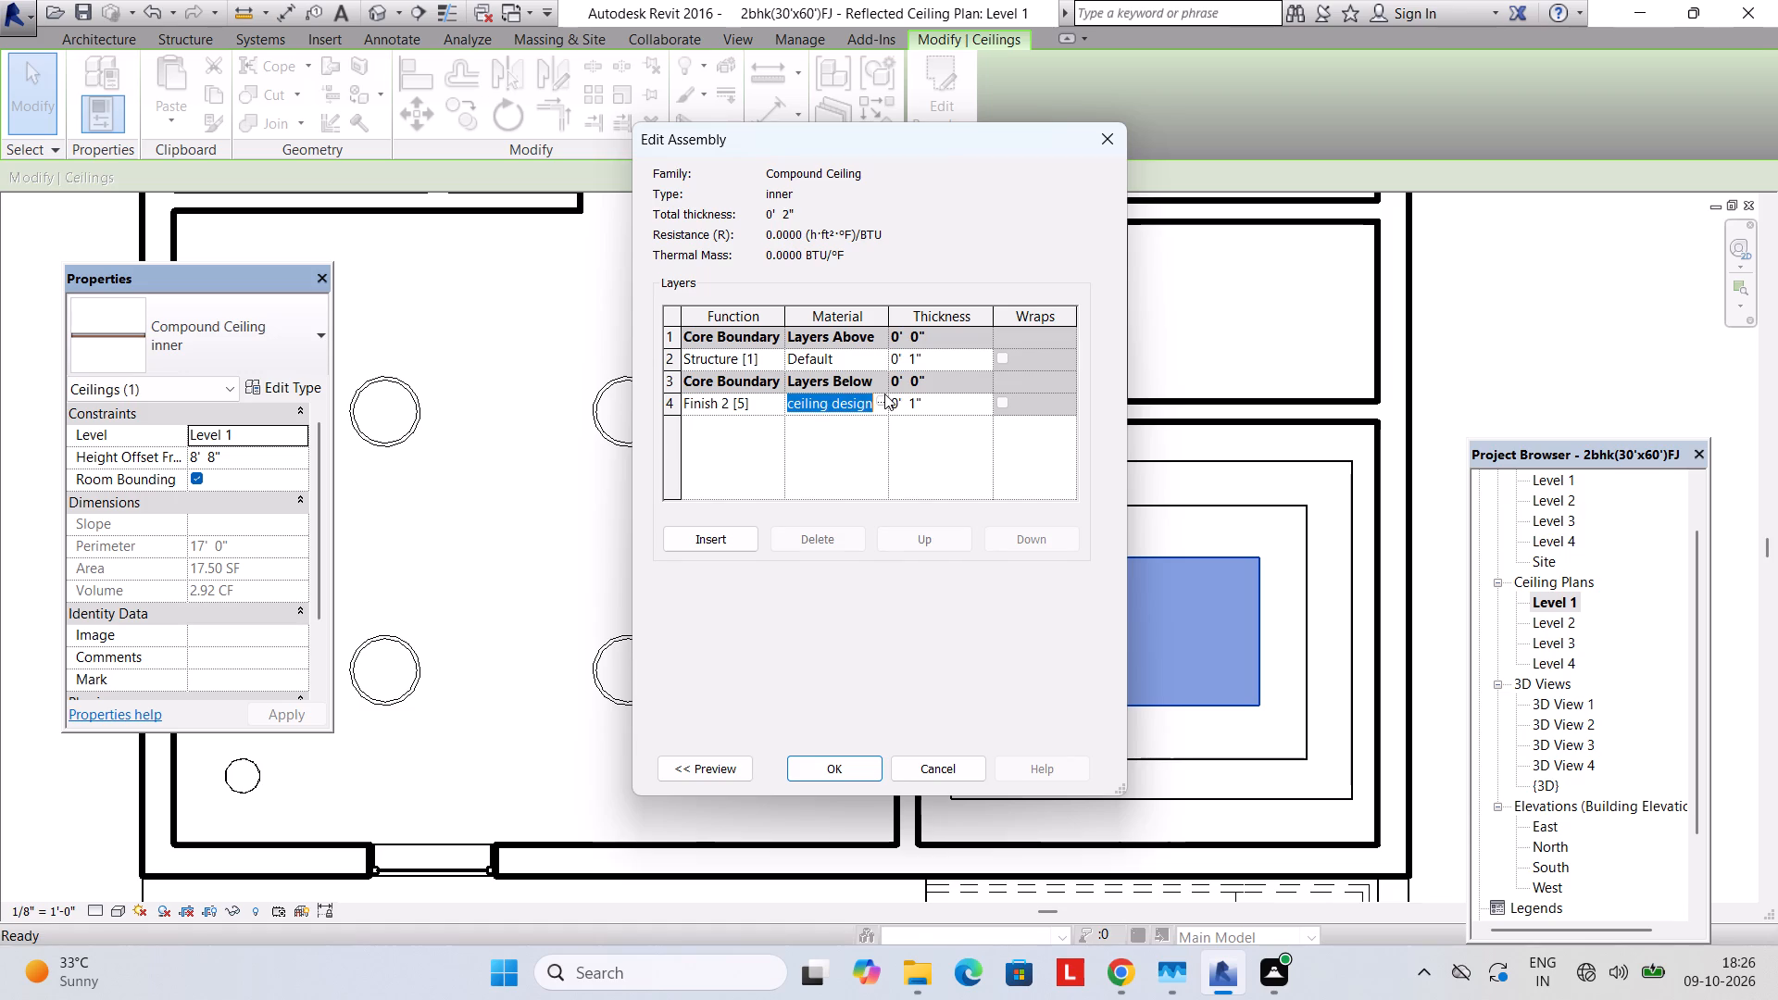
left_click(883, 397)
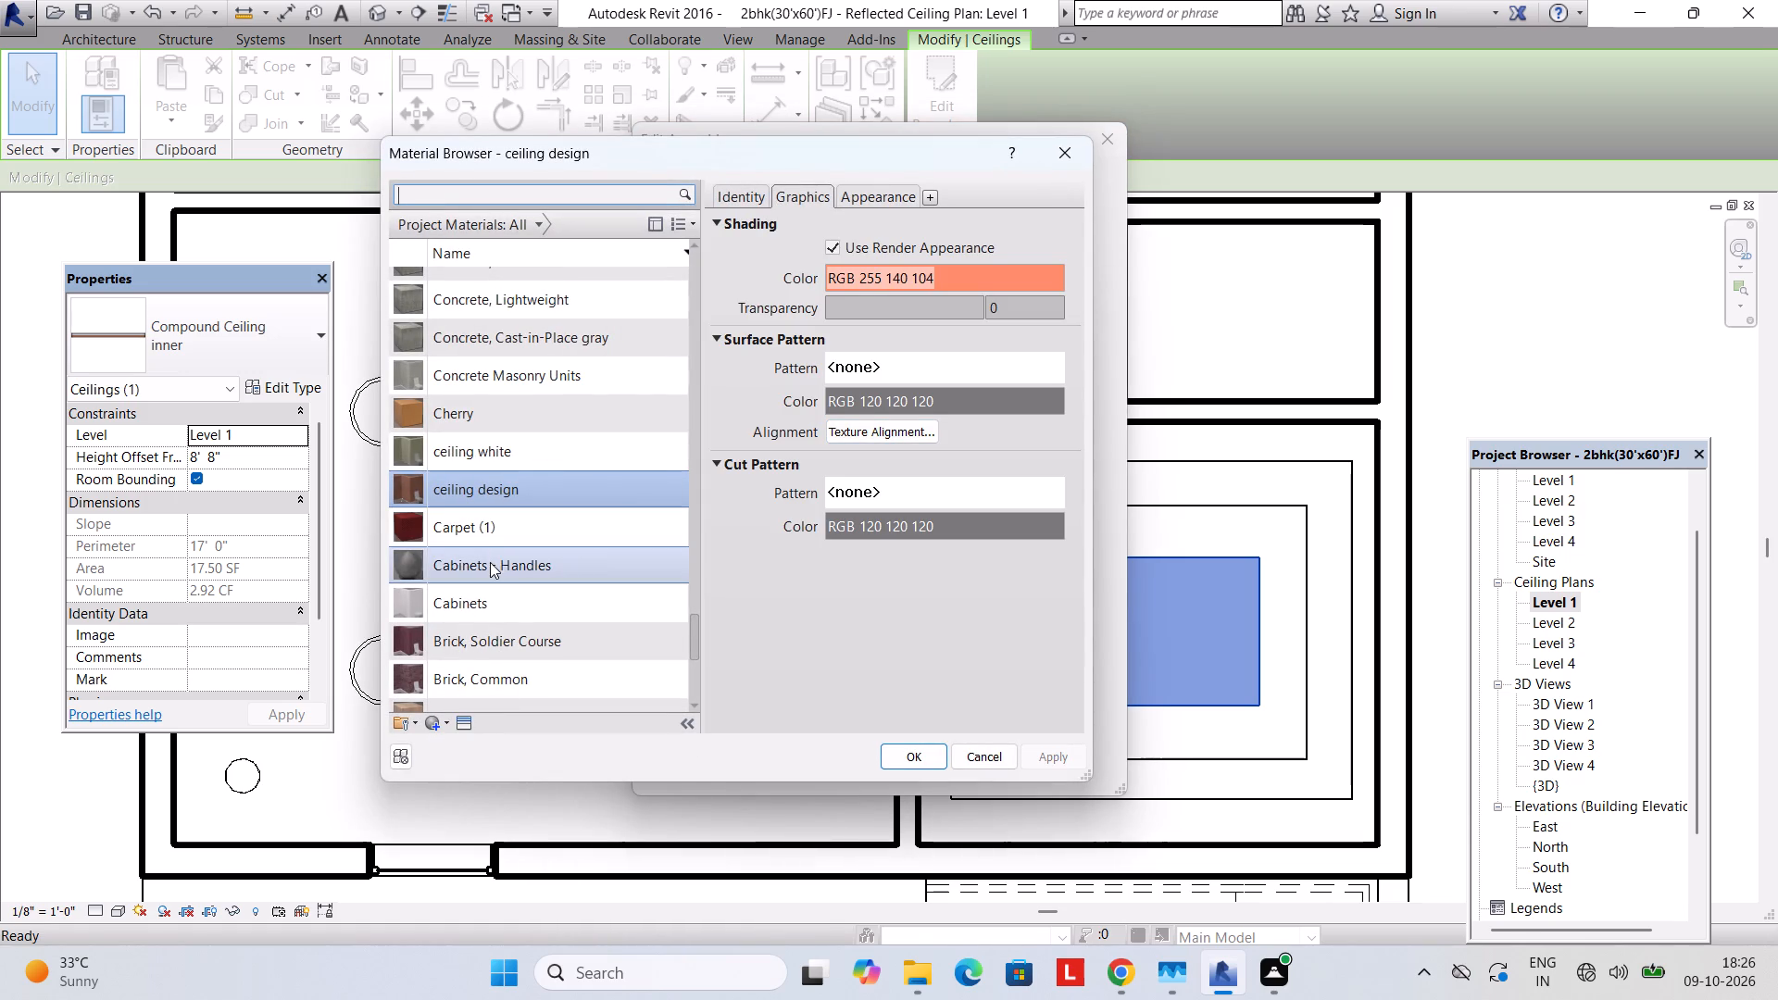
scroll(528, 478, "down", 3)
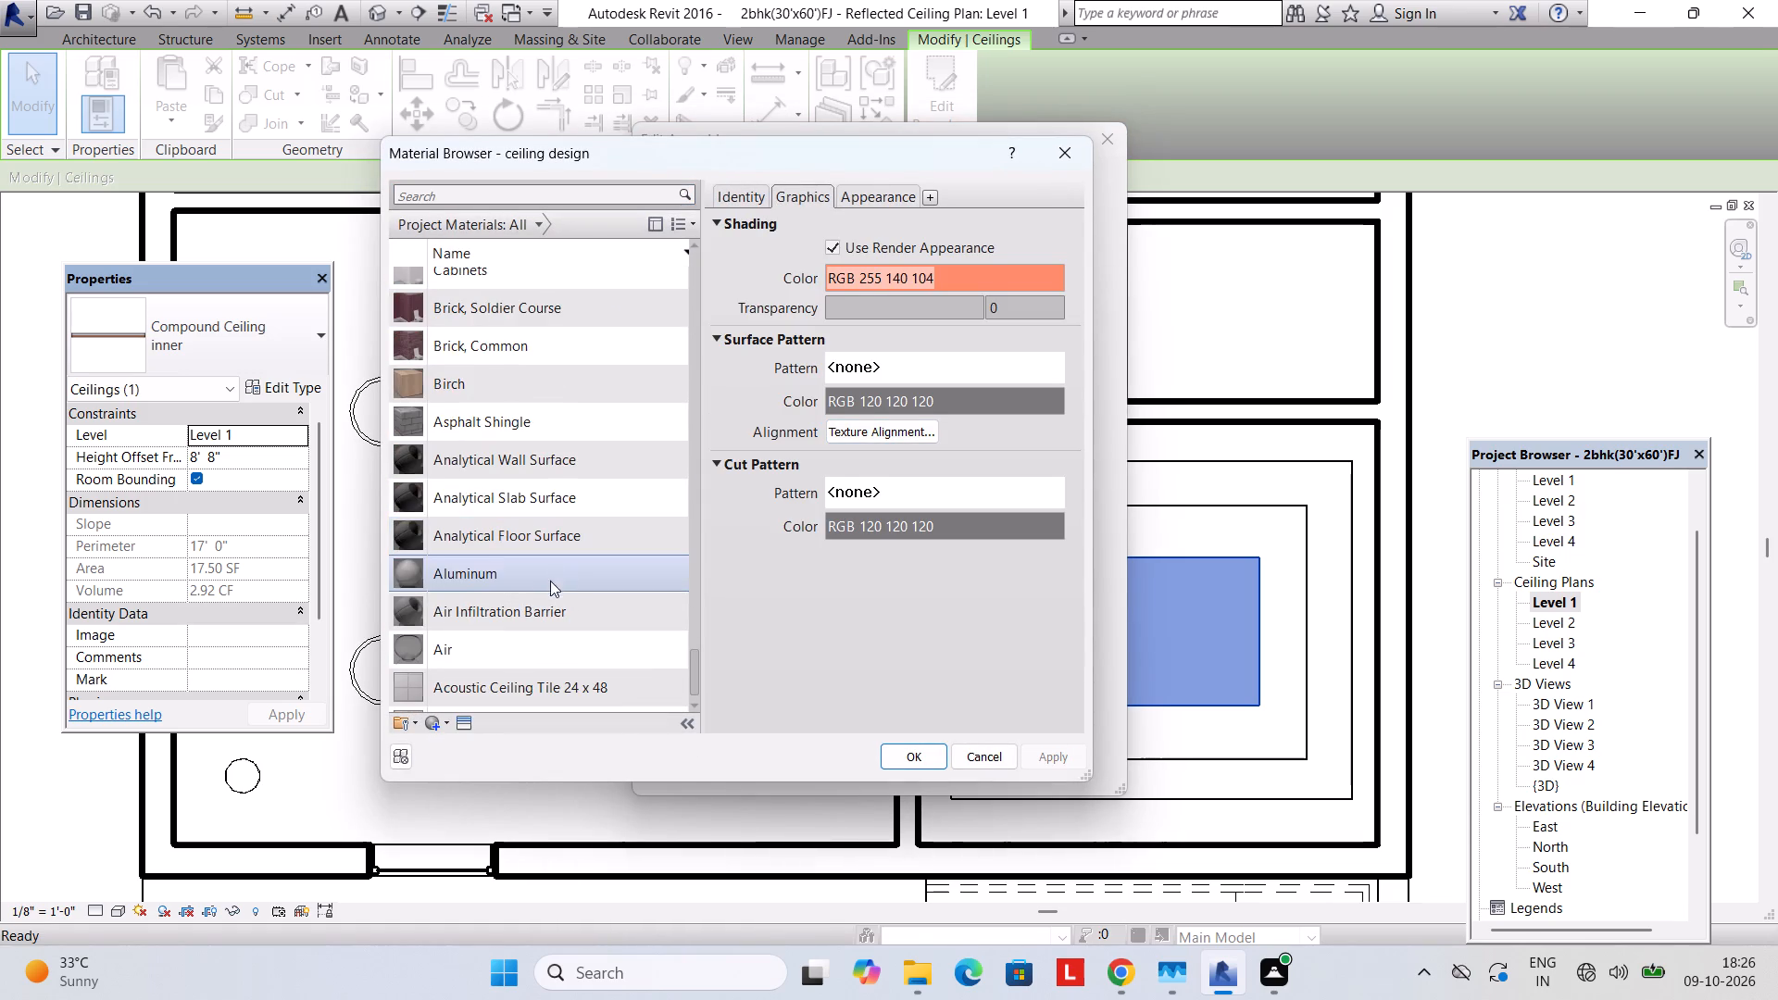
scroll(545, 581, "up", 5)
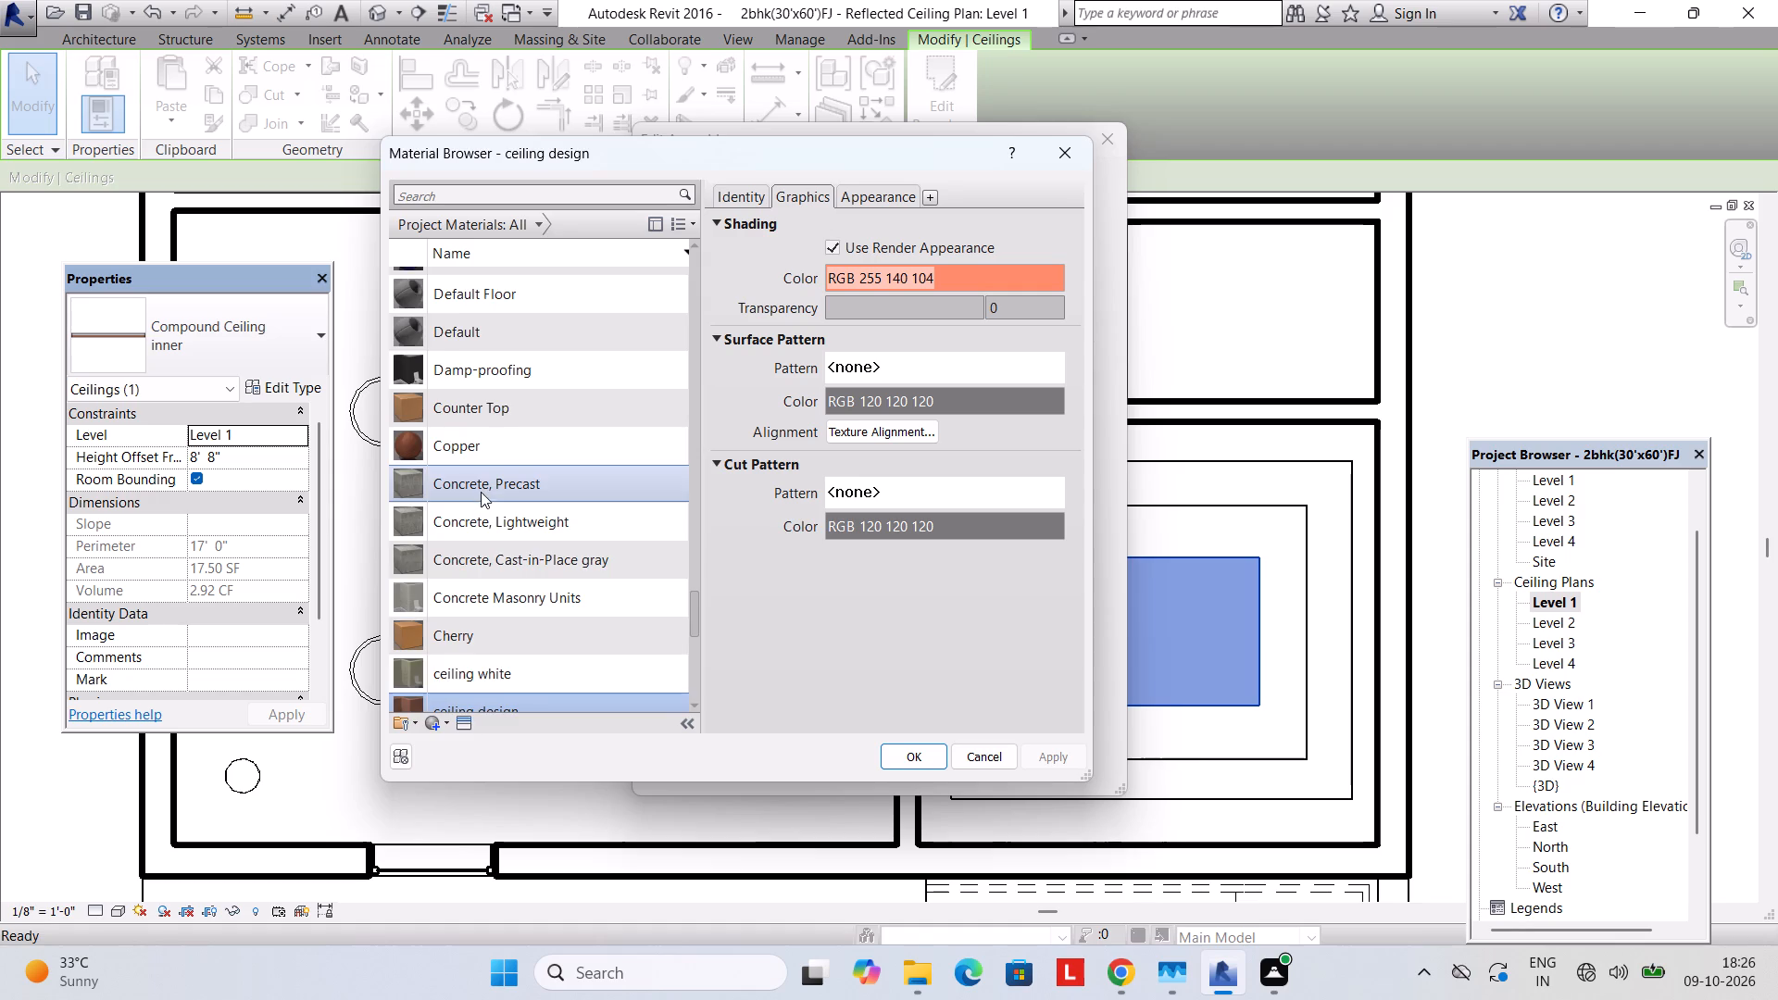
scroll(481, 491, "down", 2)
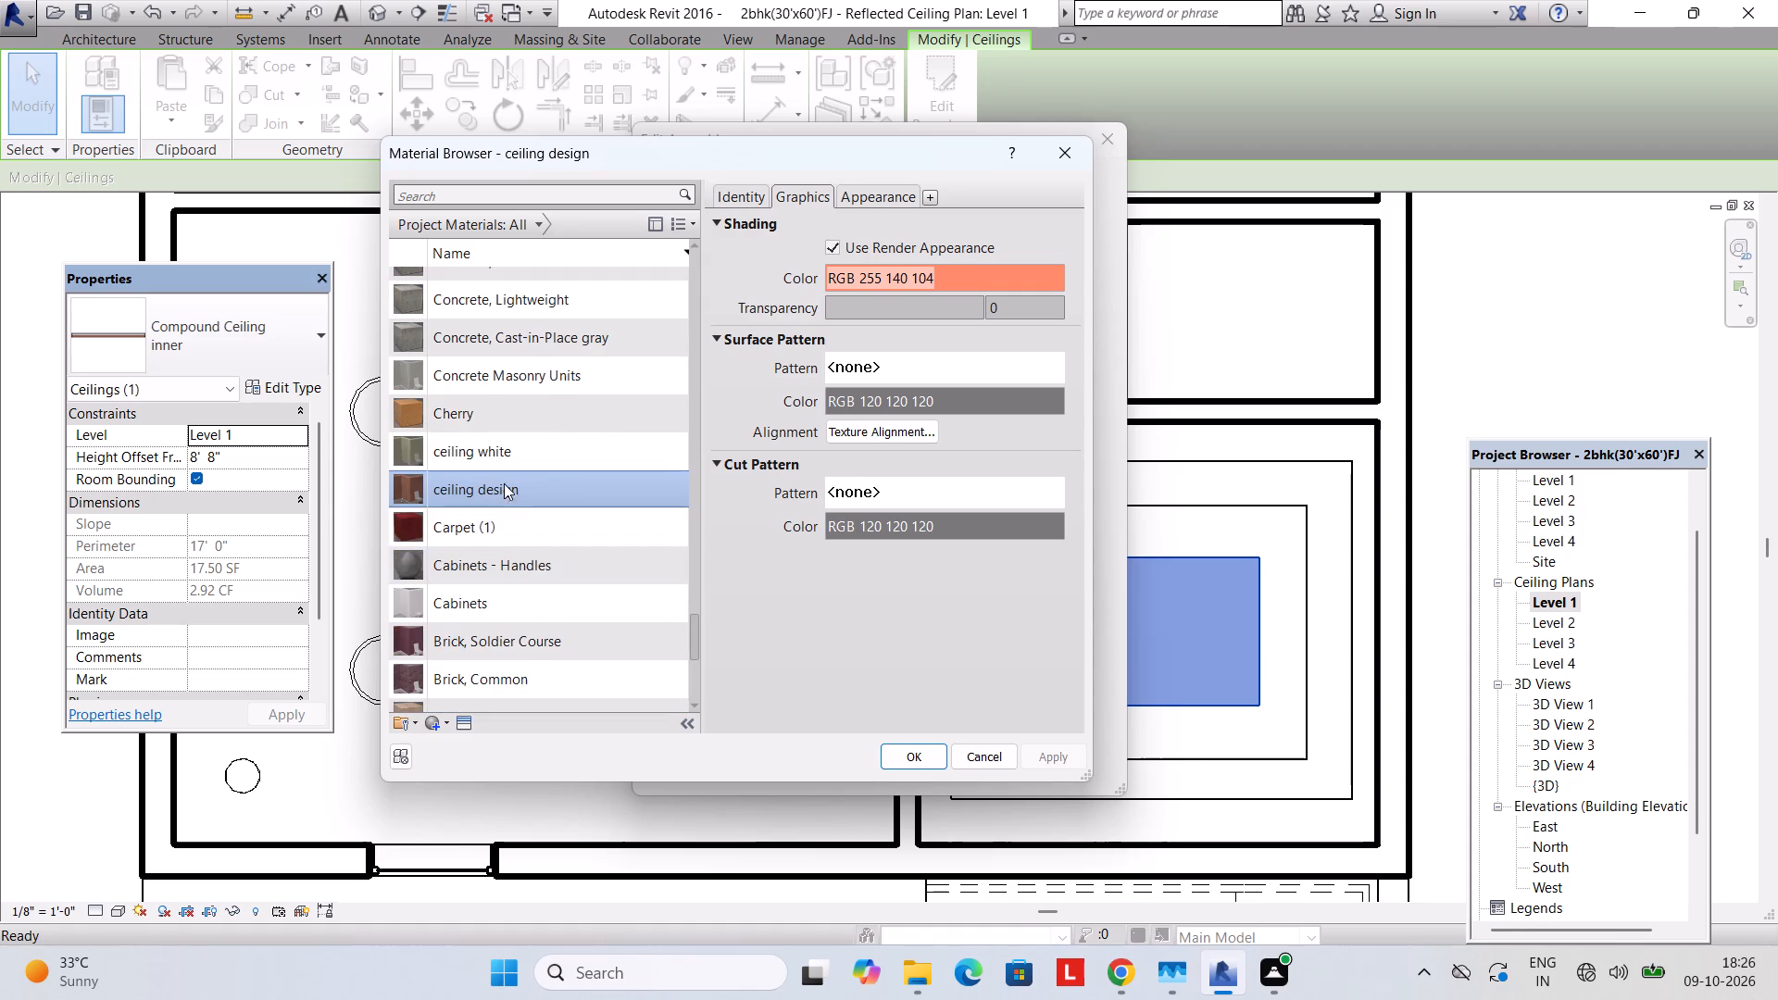
scroll(509, 588, "down", 4)
scroll(508, 588, "up", 7)
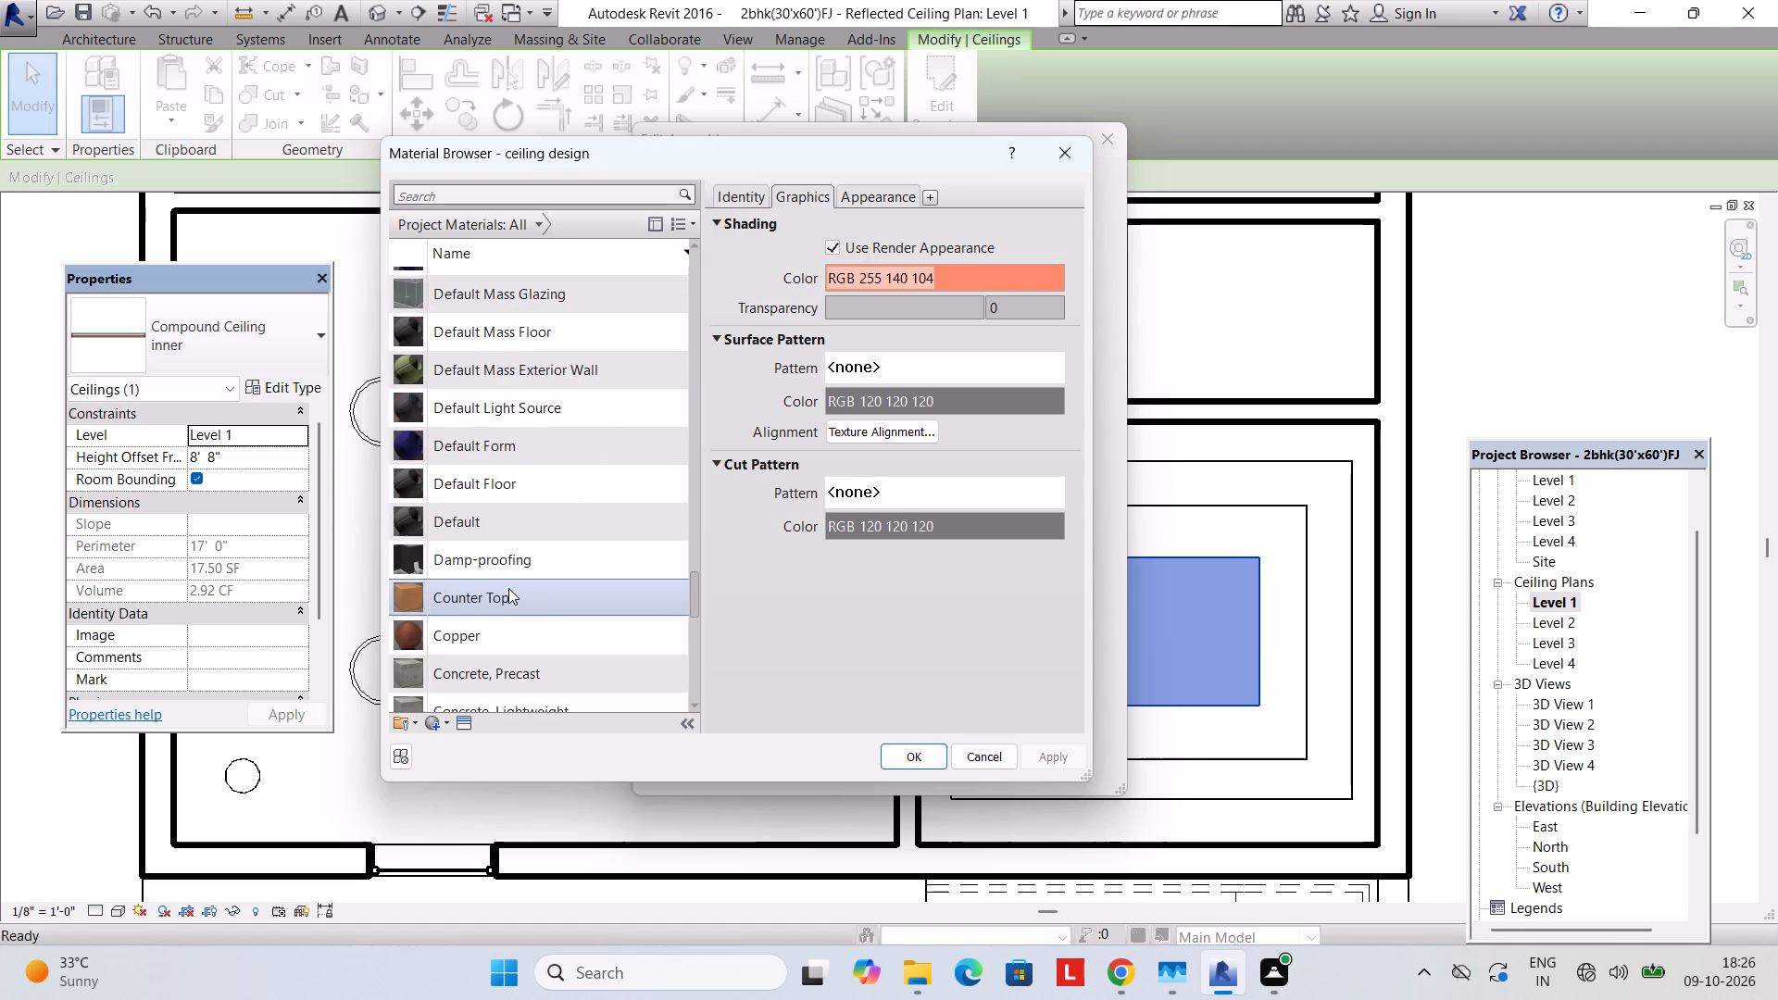
scroll(508, 588, "up", 11)
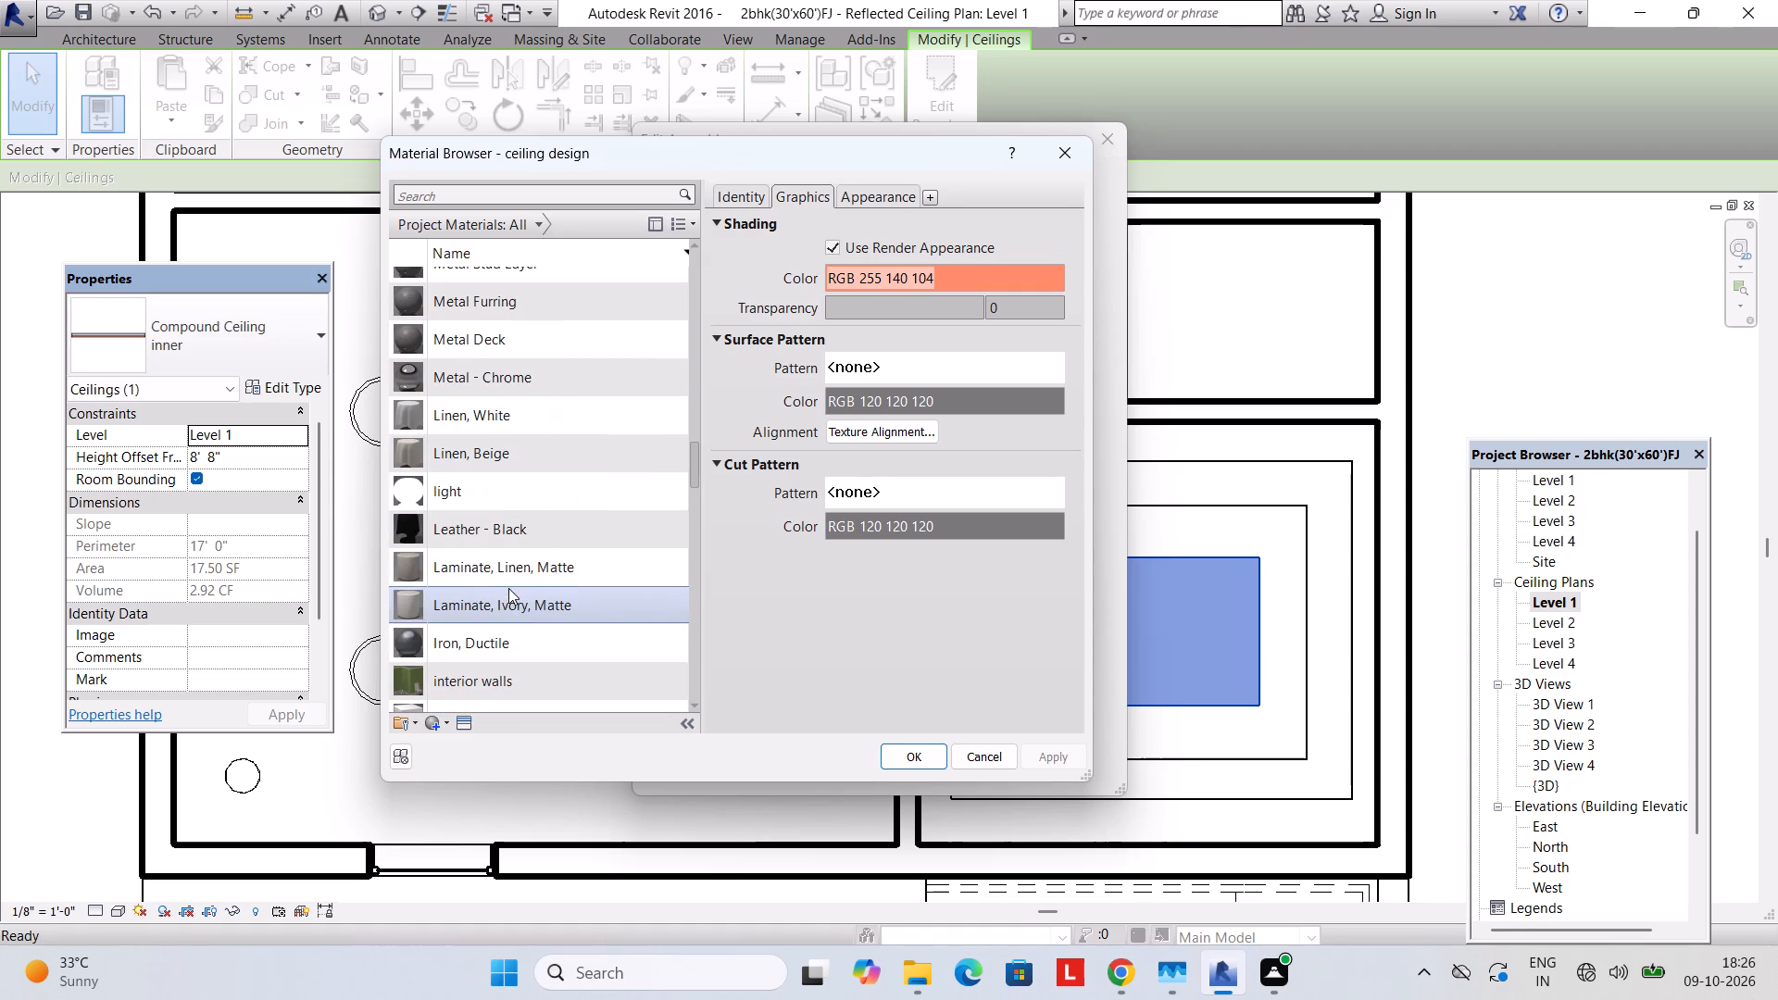
scroll(501, 649, "down", 1)
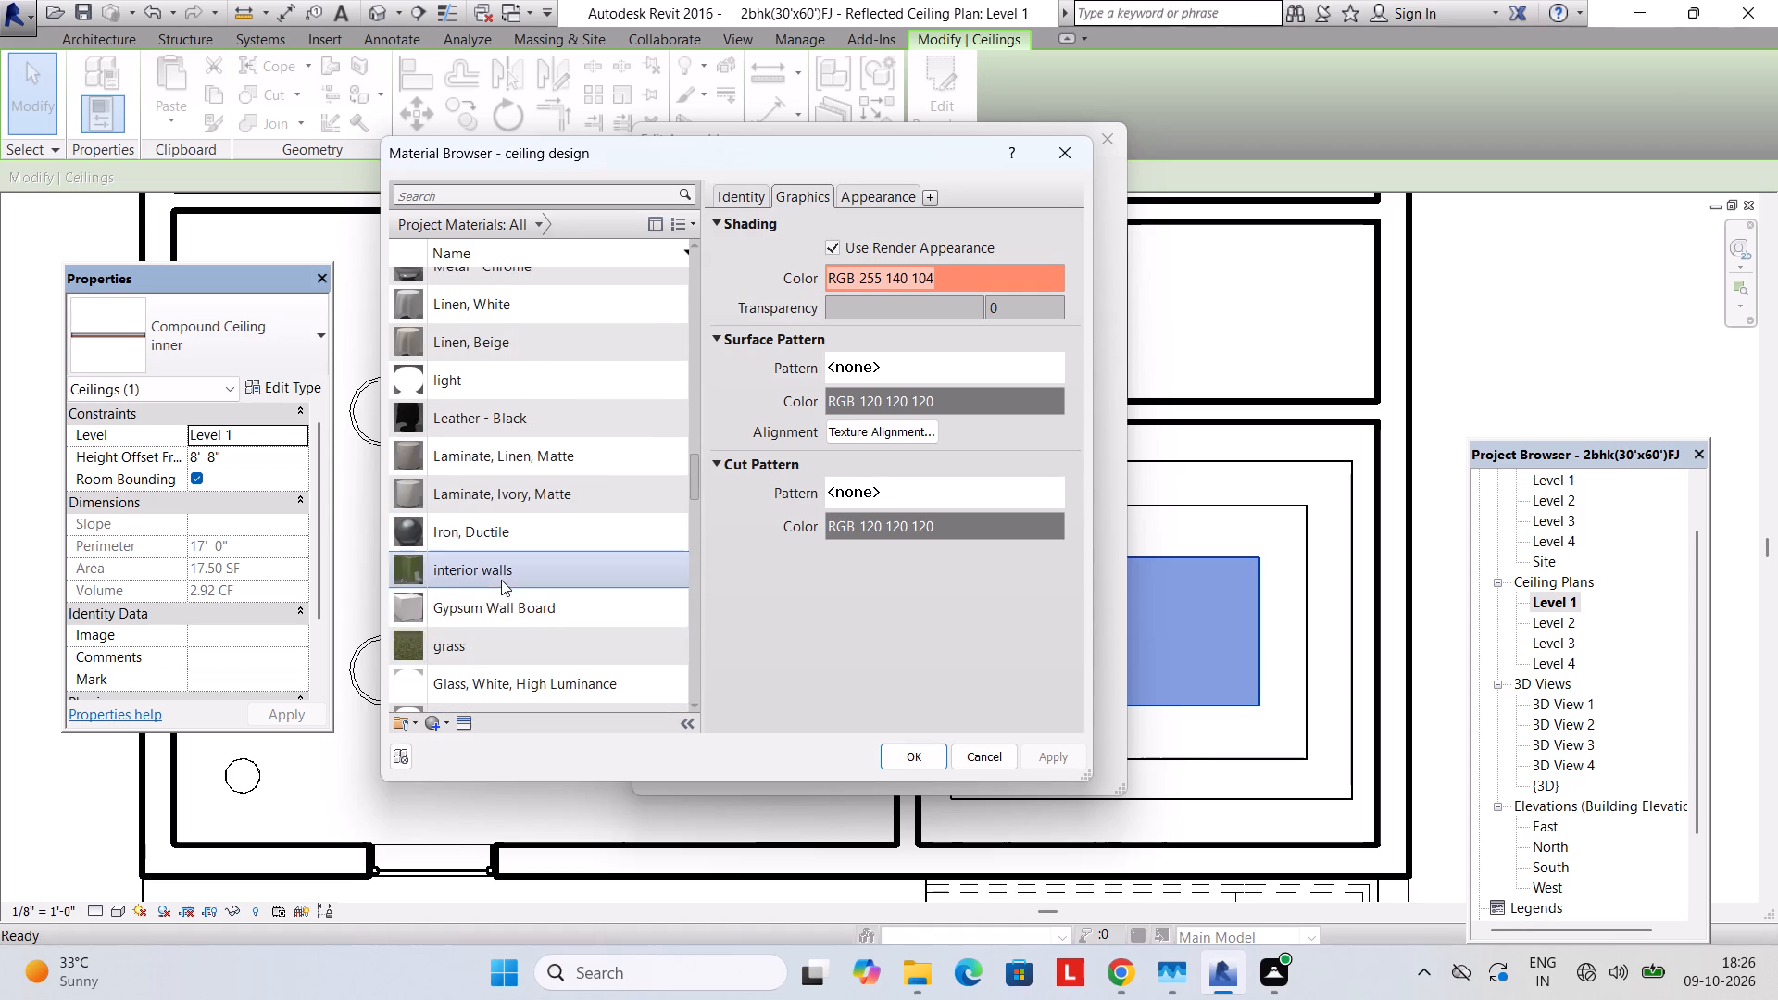
left_click(497, 580)
left_click(898, 761)
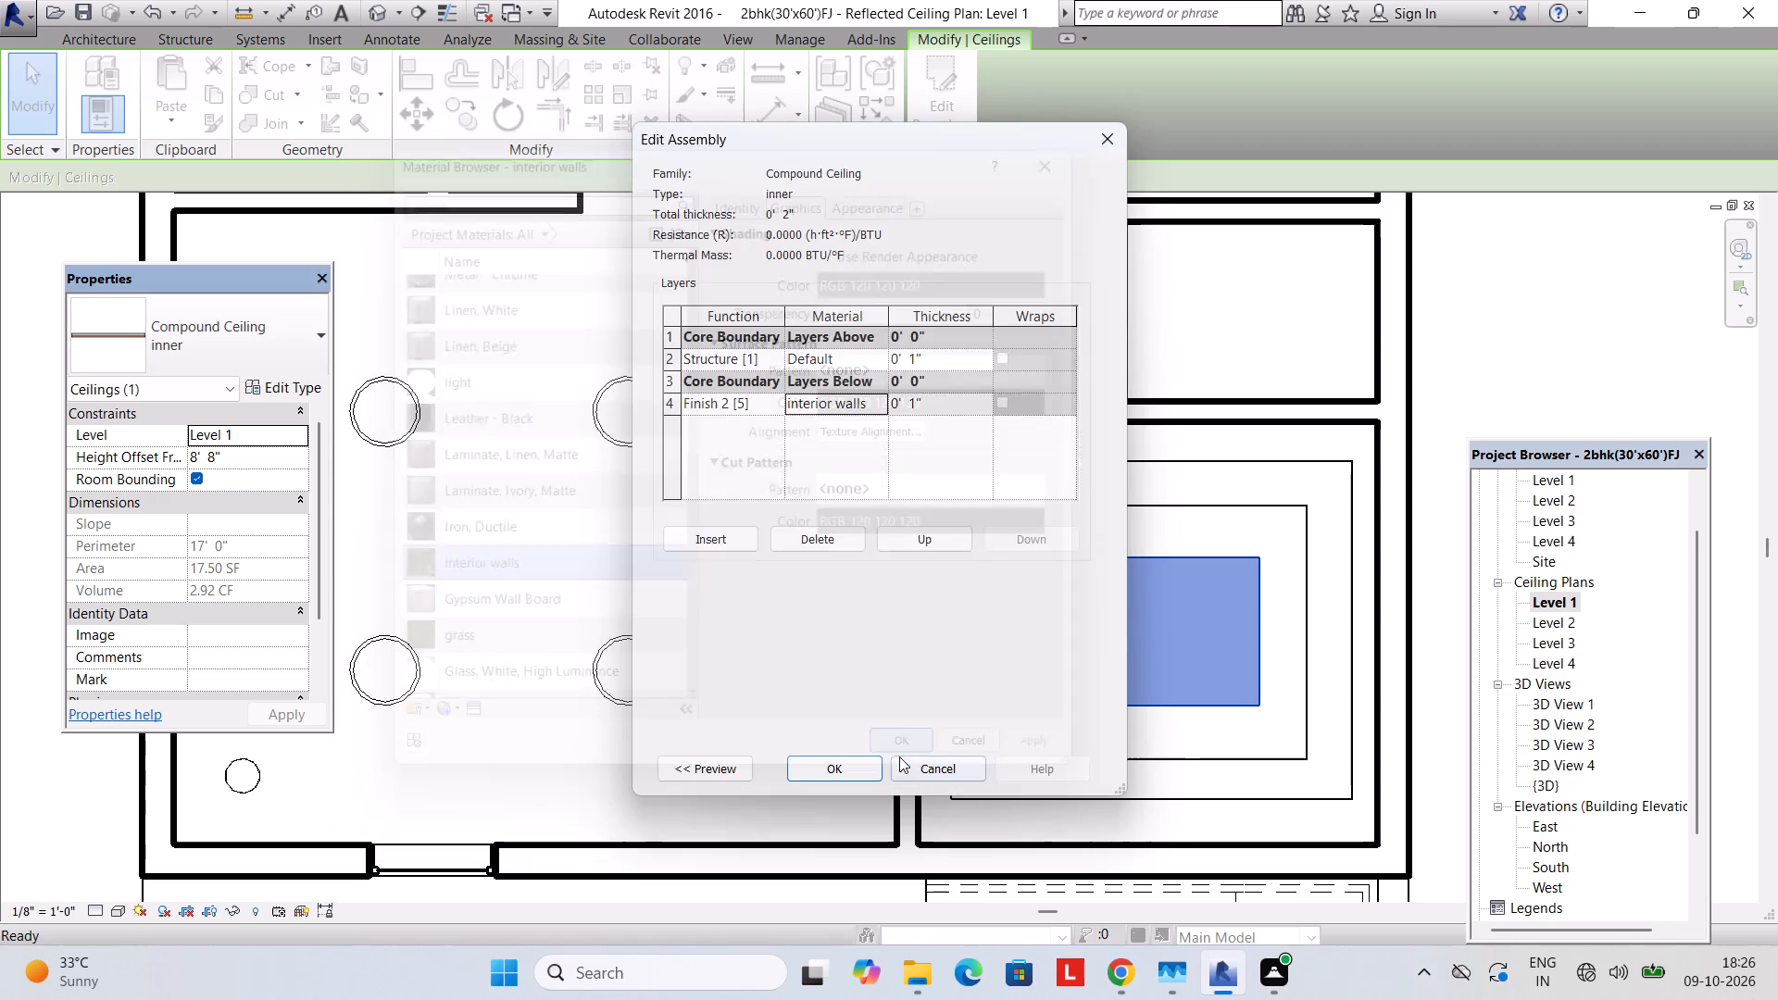
Turn on Use Render Appearance for the "interior walls" material's shading and accept the ceiling type changes.
left_click(882, 398)
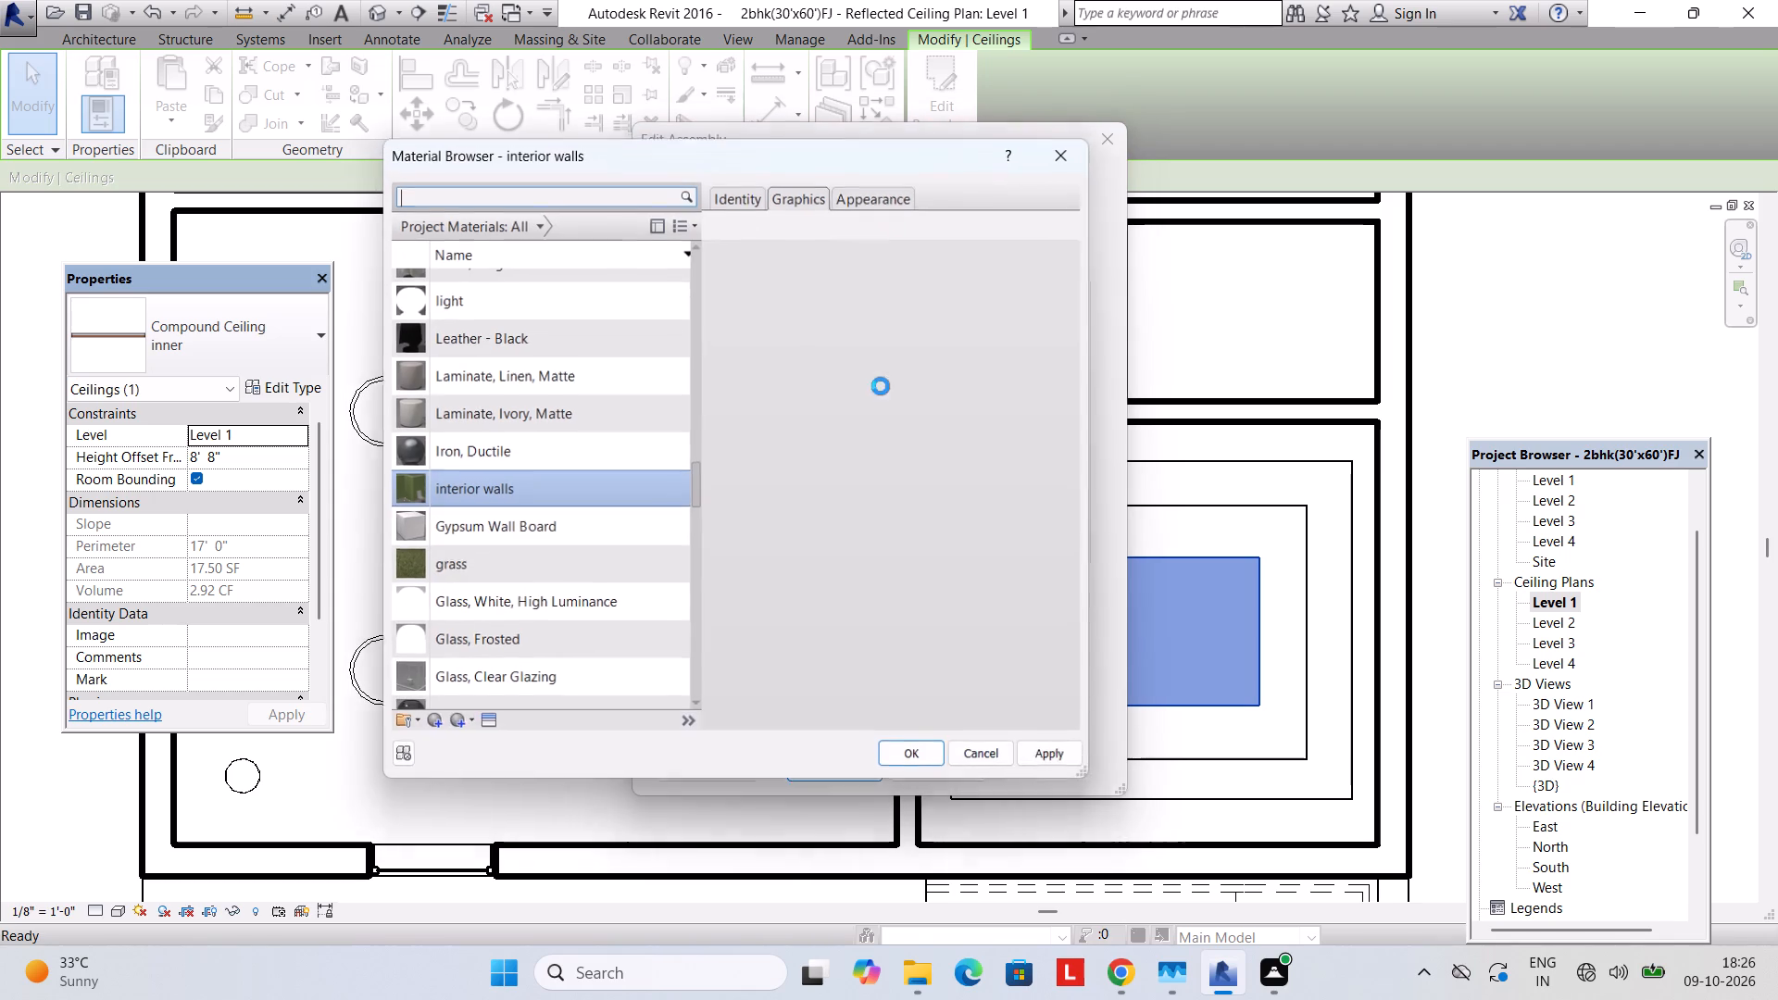
left_click(833, 246)
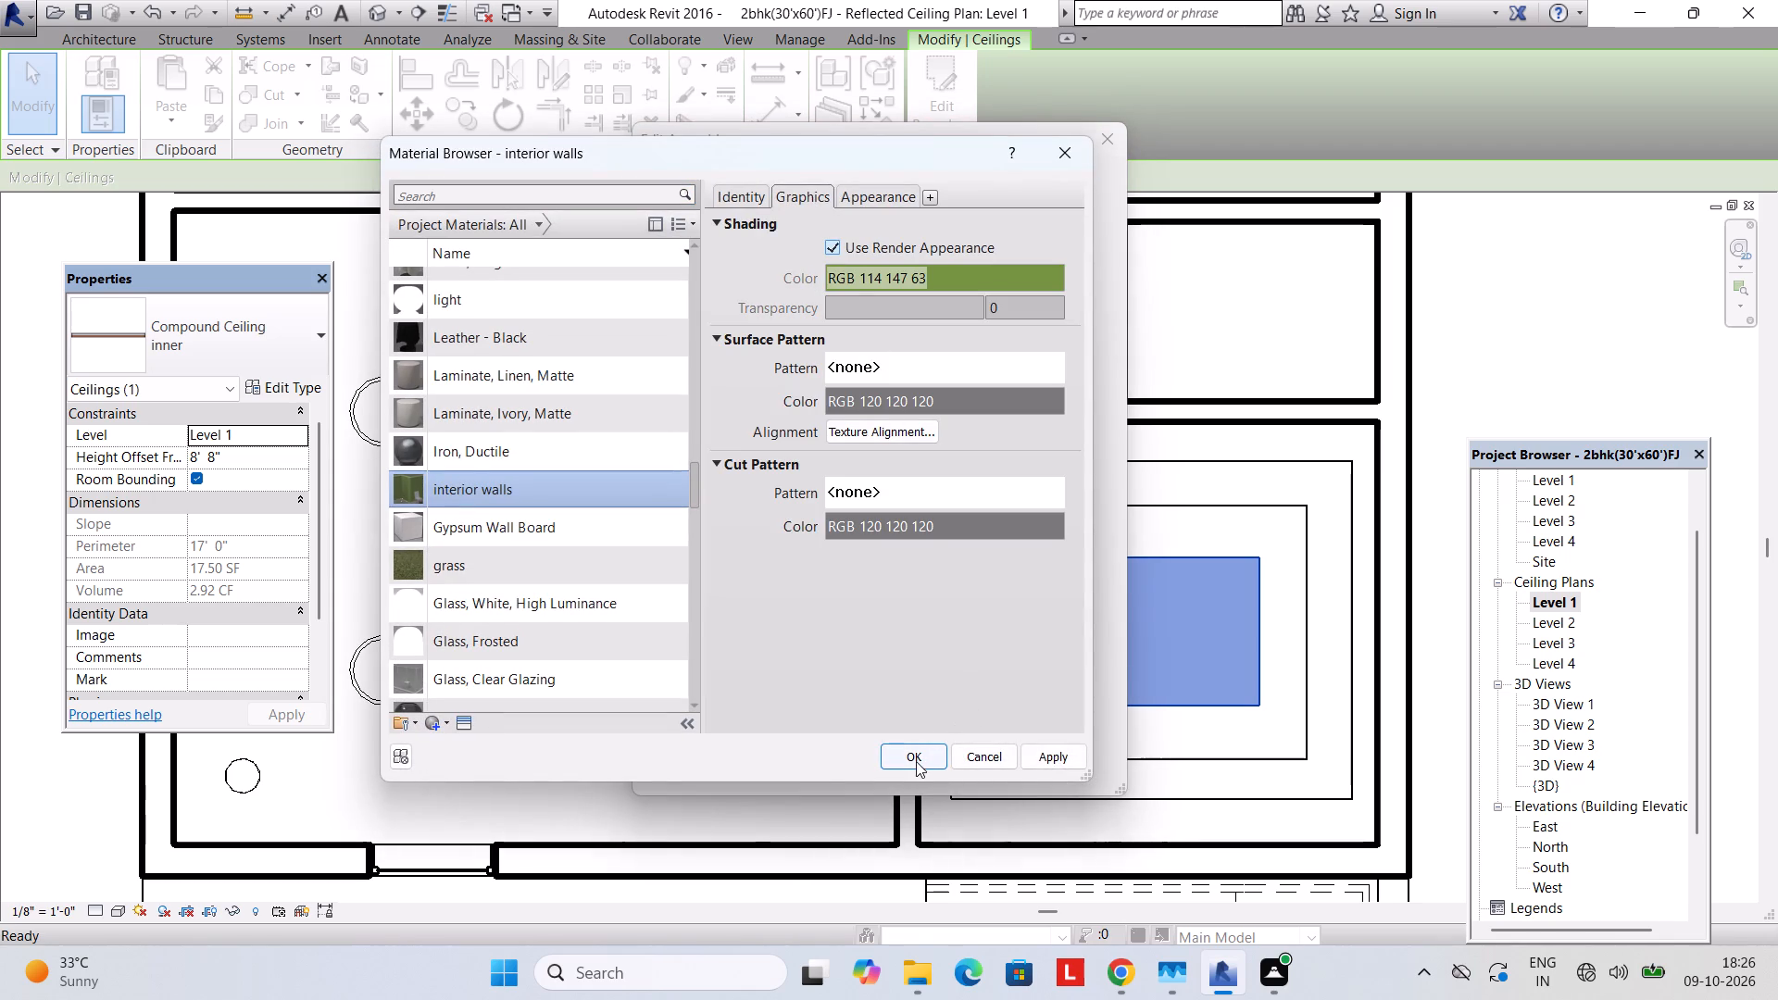
left_click(916, 761)
left_click(828, 777)
left_click(847, 763)
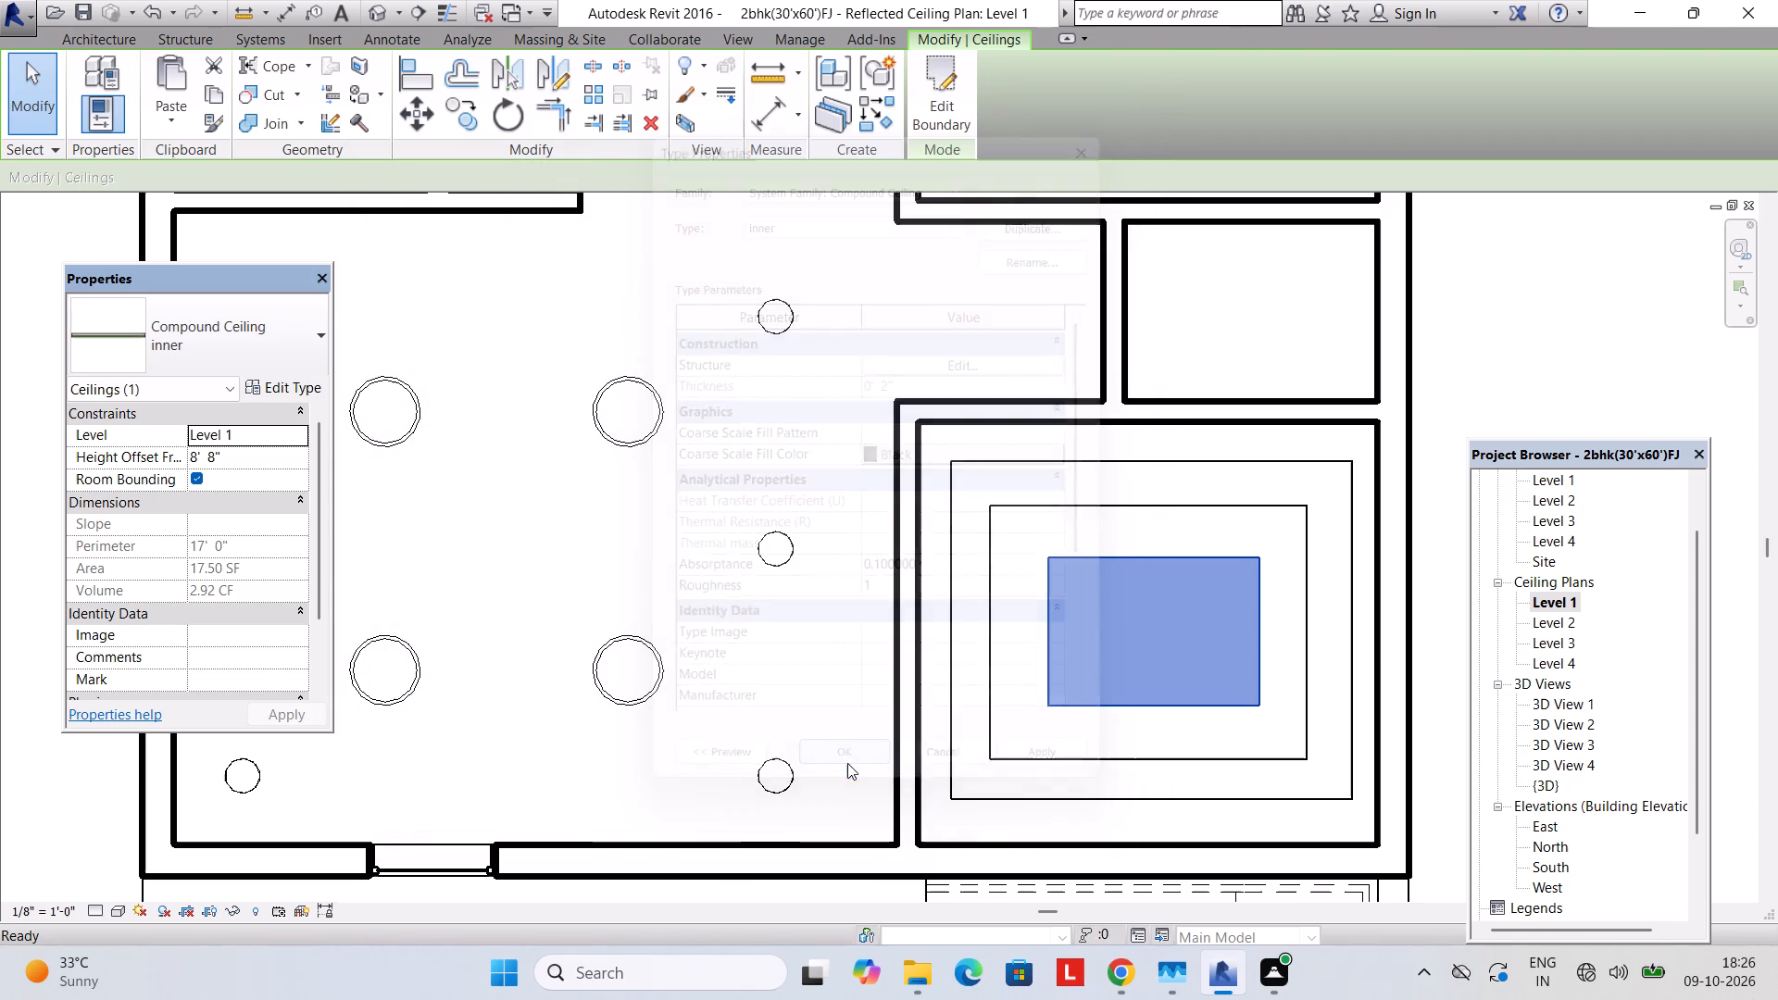
key("Escape")
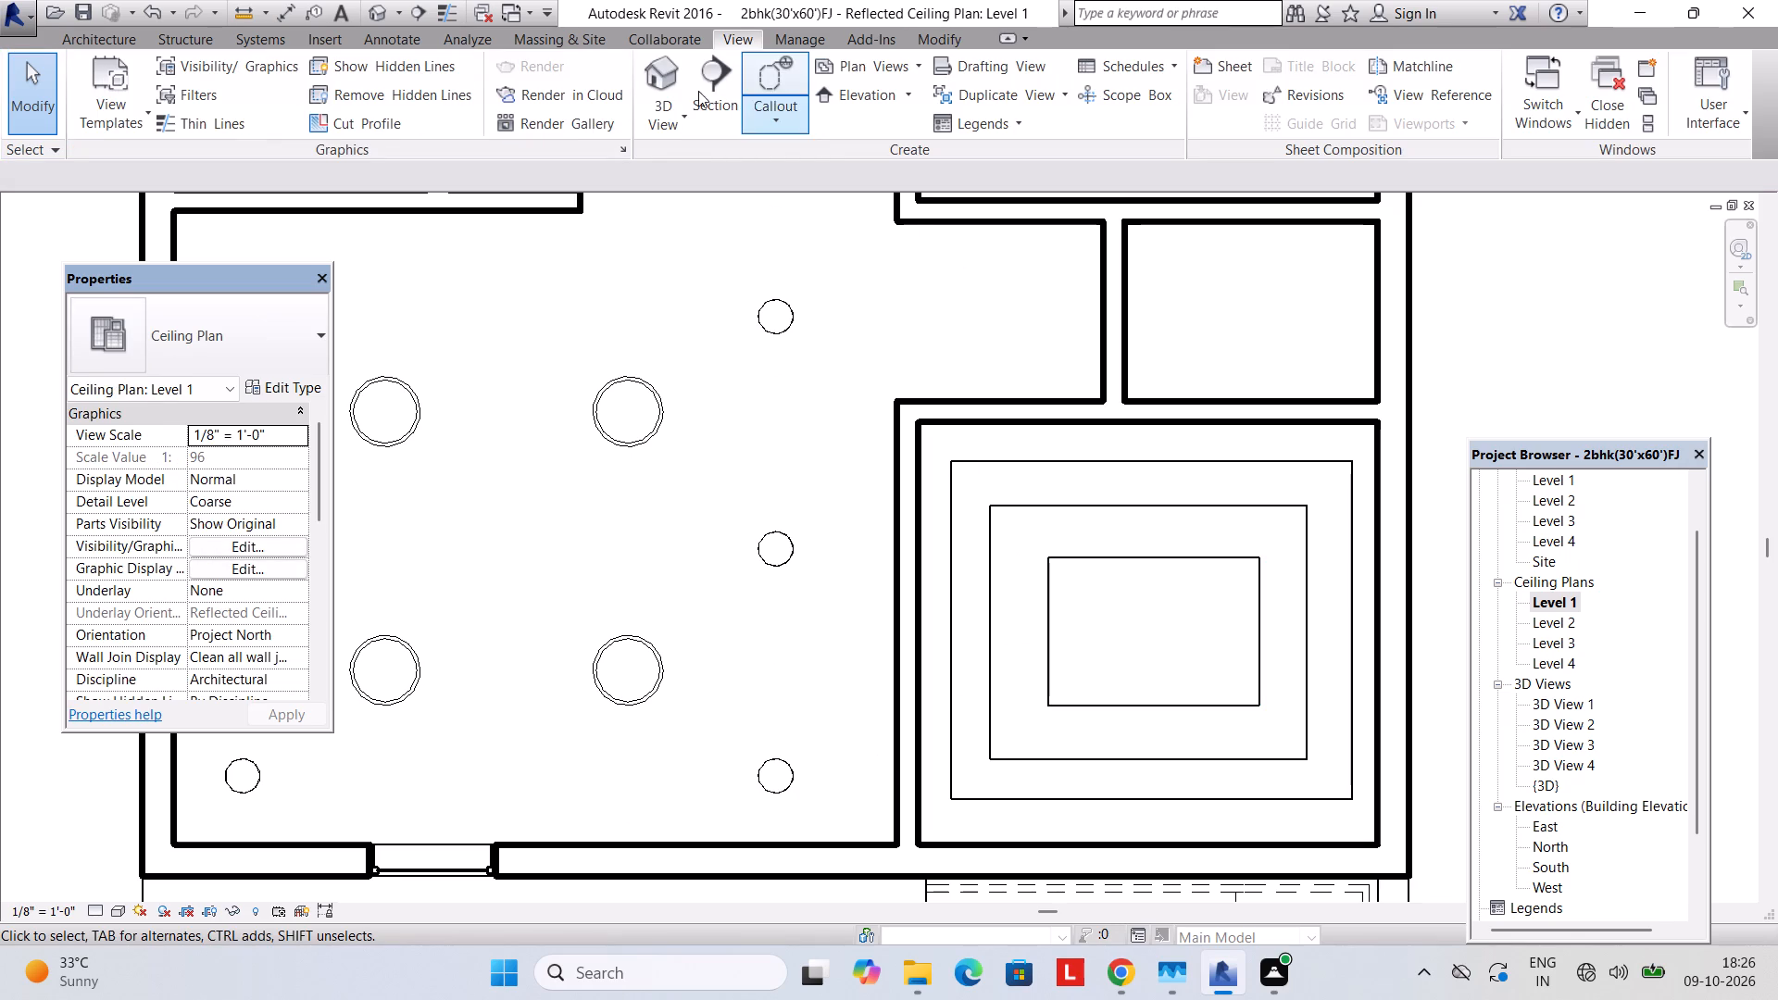
Examine the front bedroom's inner ceiling panel and its surrounding frame from below in the 3D view.
left_click(668, 115)
left_click(684, 159)
middle_click_drag(935, 534, 982, 617, "shift")
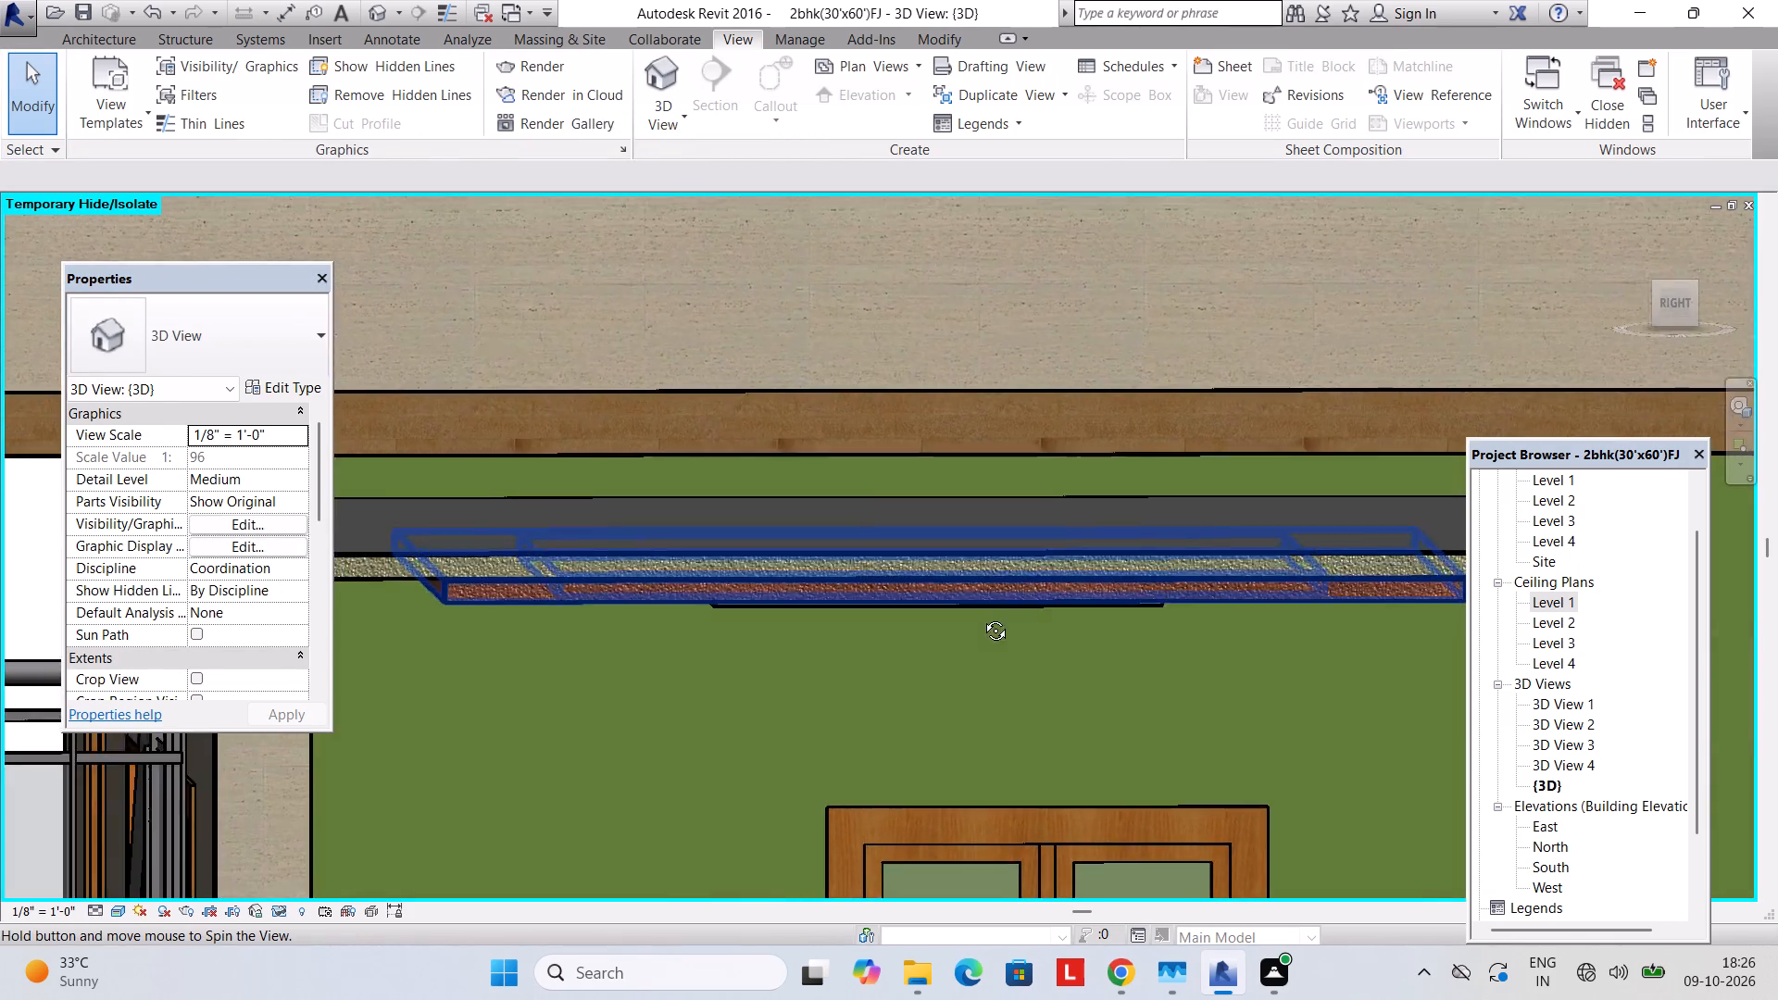
middle_click_drag(982, 617, 978, 498, "shift")
middle_click_drag(946, 569, 936, 649, "shift")
middle_click_drag(936, 645, 935, 528, "shift")
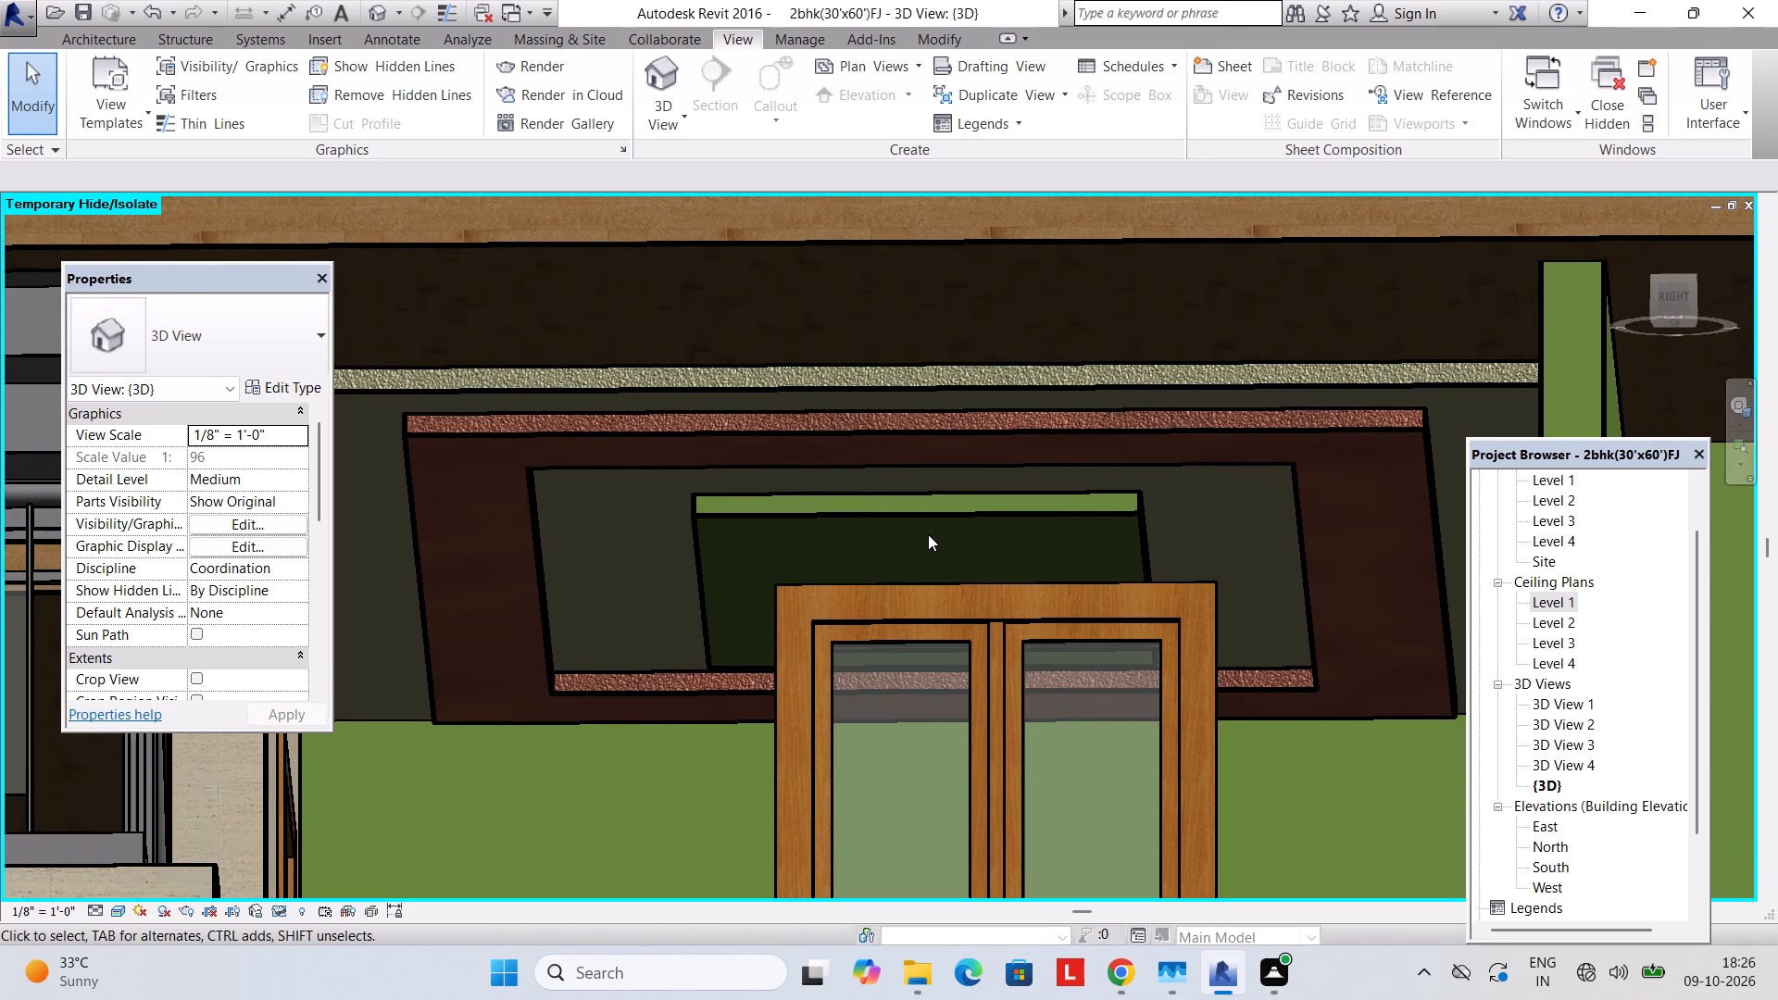
Edit the inner ceiling's boundary on the Level 1 ceiling plan, filleting its two upper corners at about 1' 0" and 1' 6" radius.
left_click(922, 512)
left_click(955, 111)
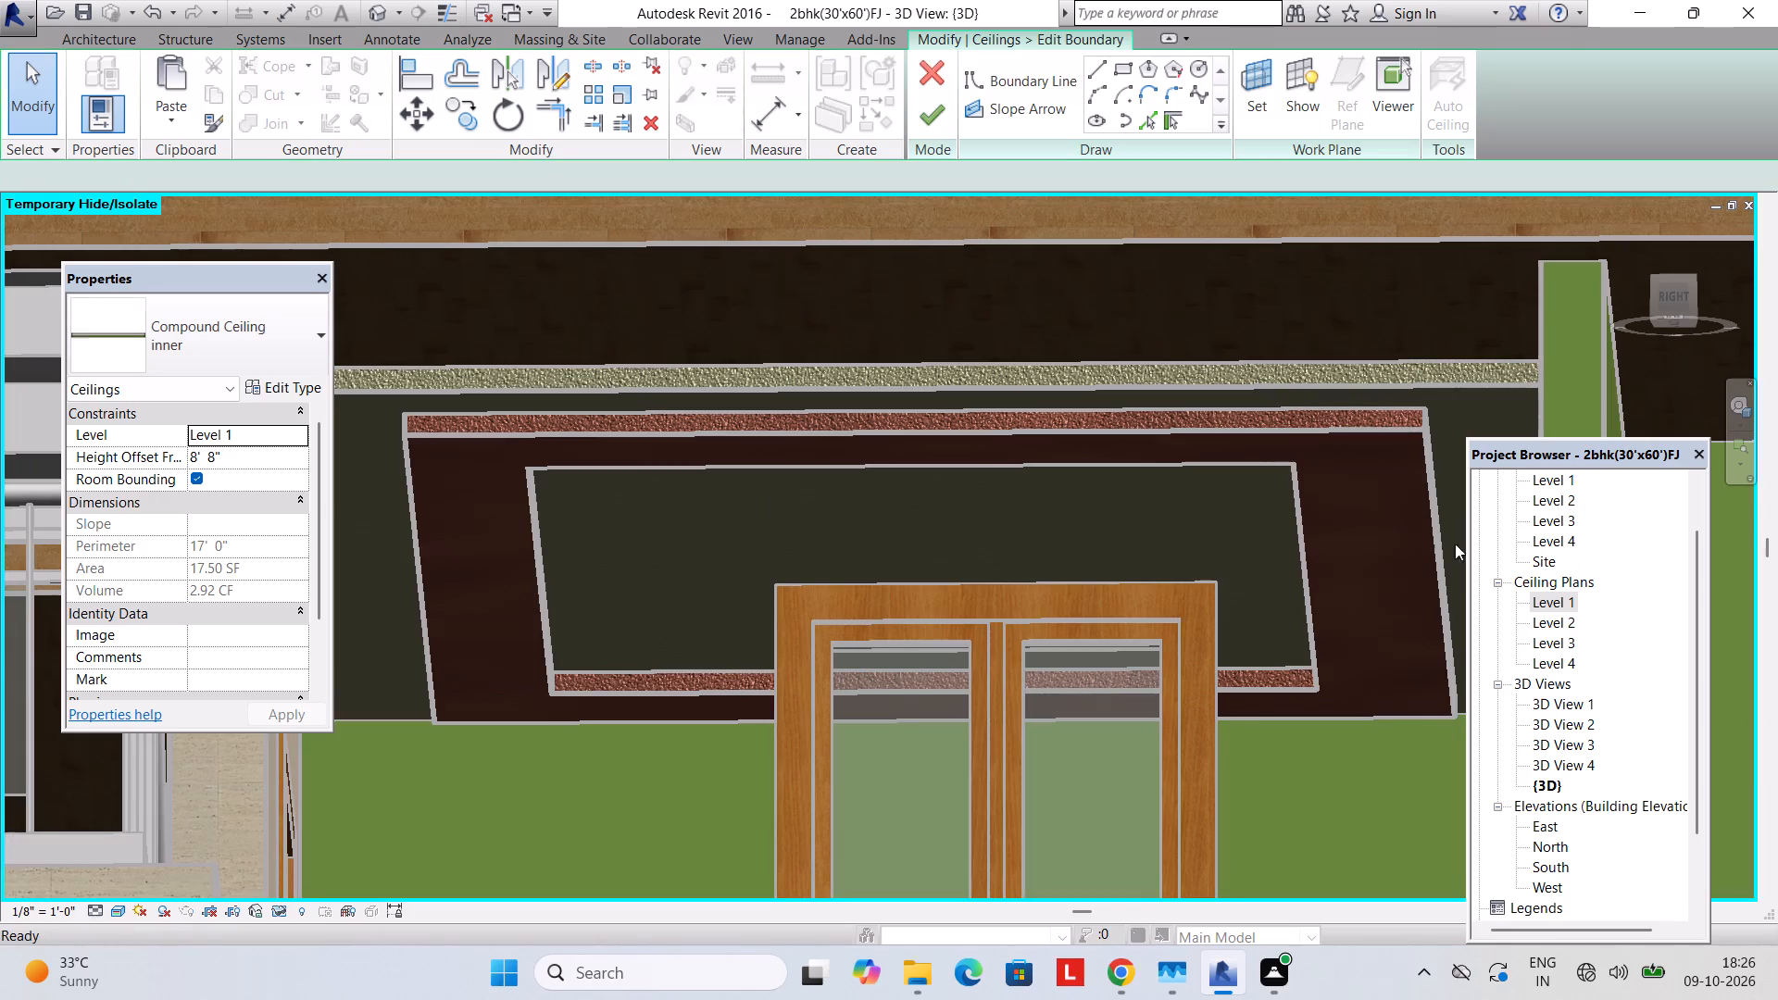
double_click(1534, 605)
middle_click_drag(1166, 575, 1171, 604)
scroll(1171, 590, "down", 1)
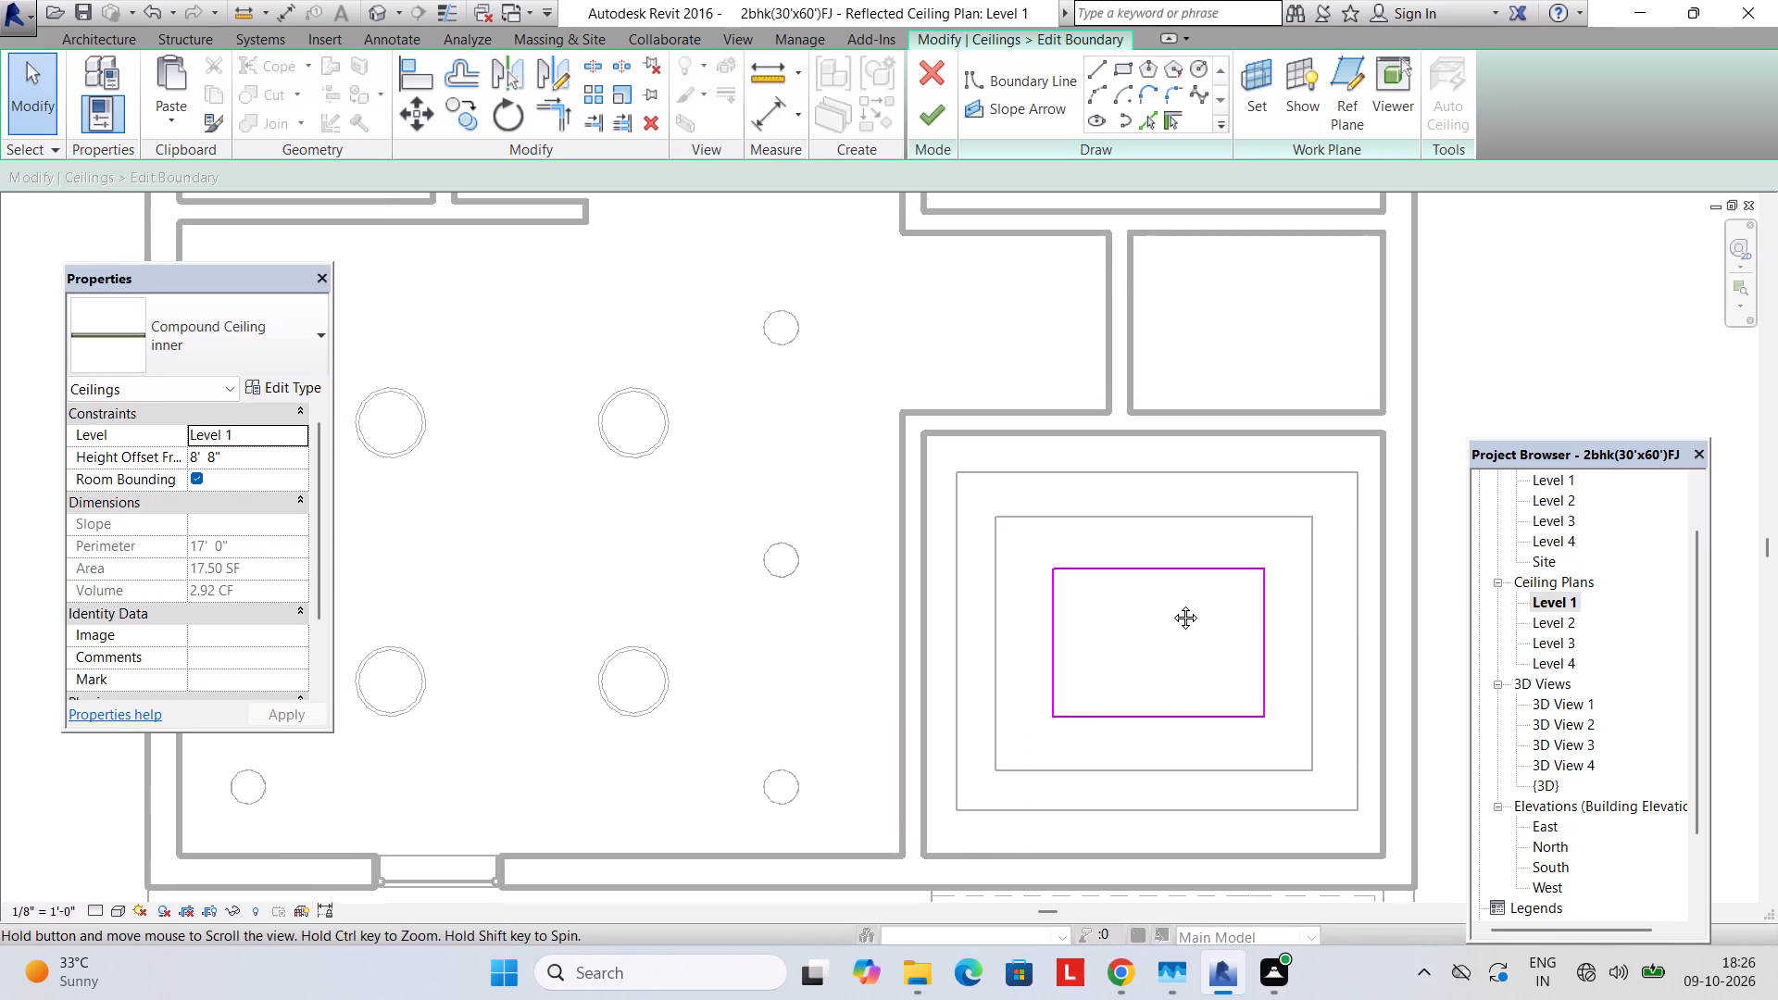
middle_click_drag(1171, 604, 1171, 605)
middle_click_drag(1165, 602, 1101, 755)
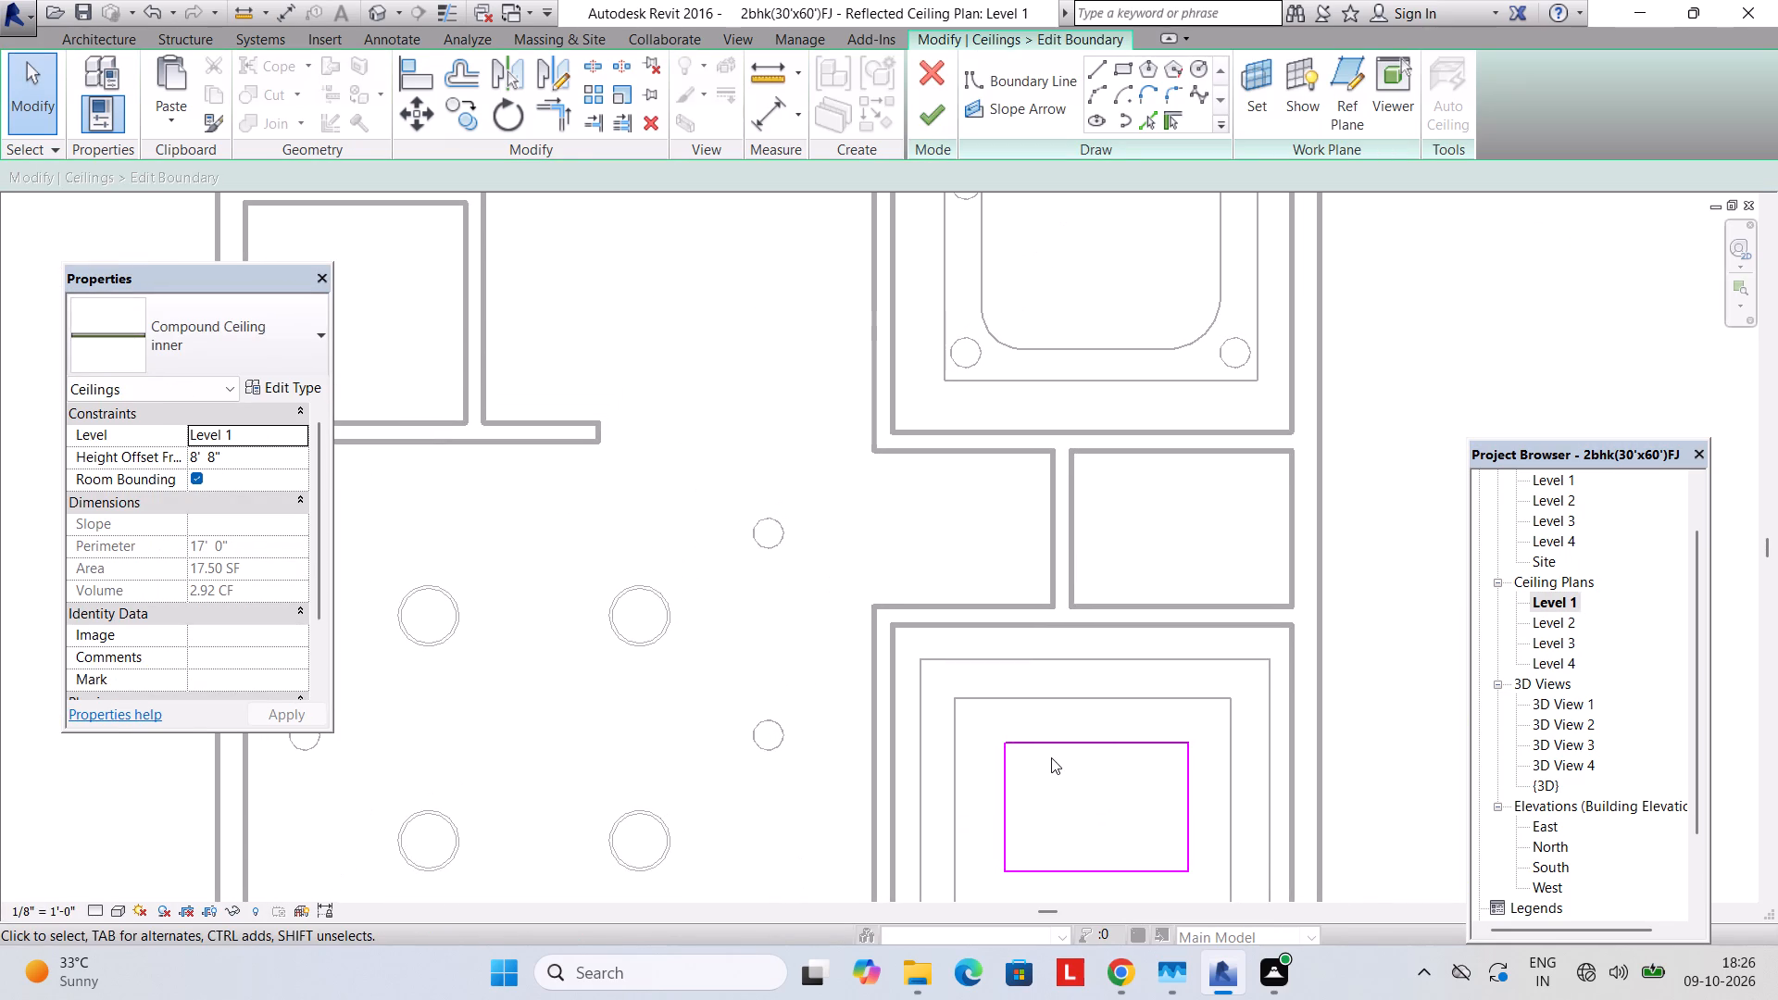
left_click(1179, 101)
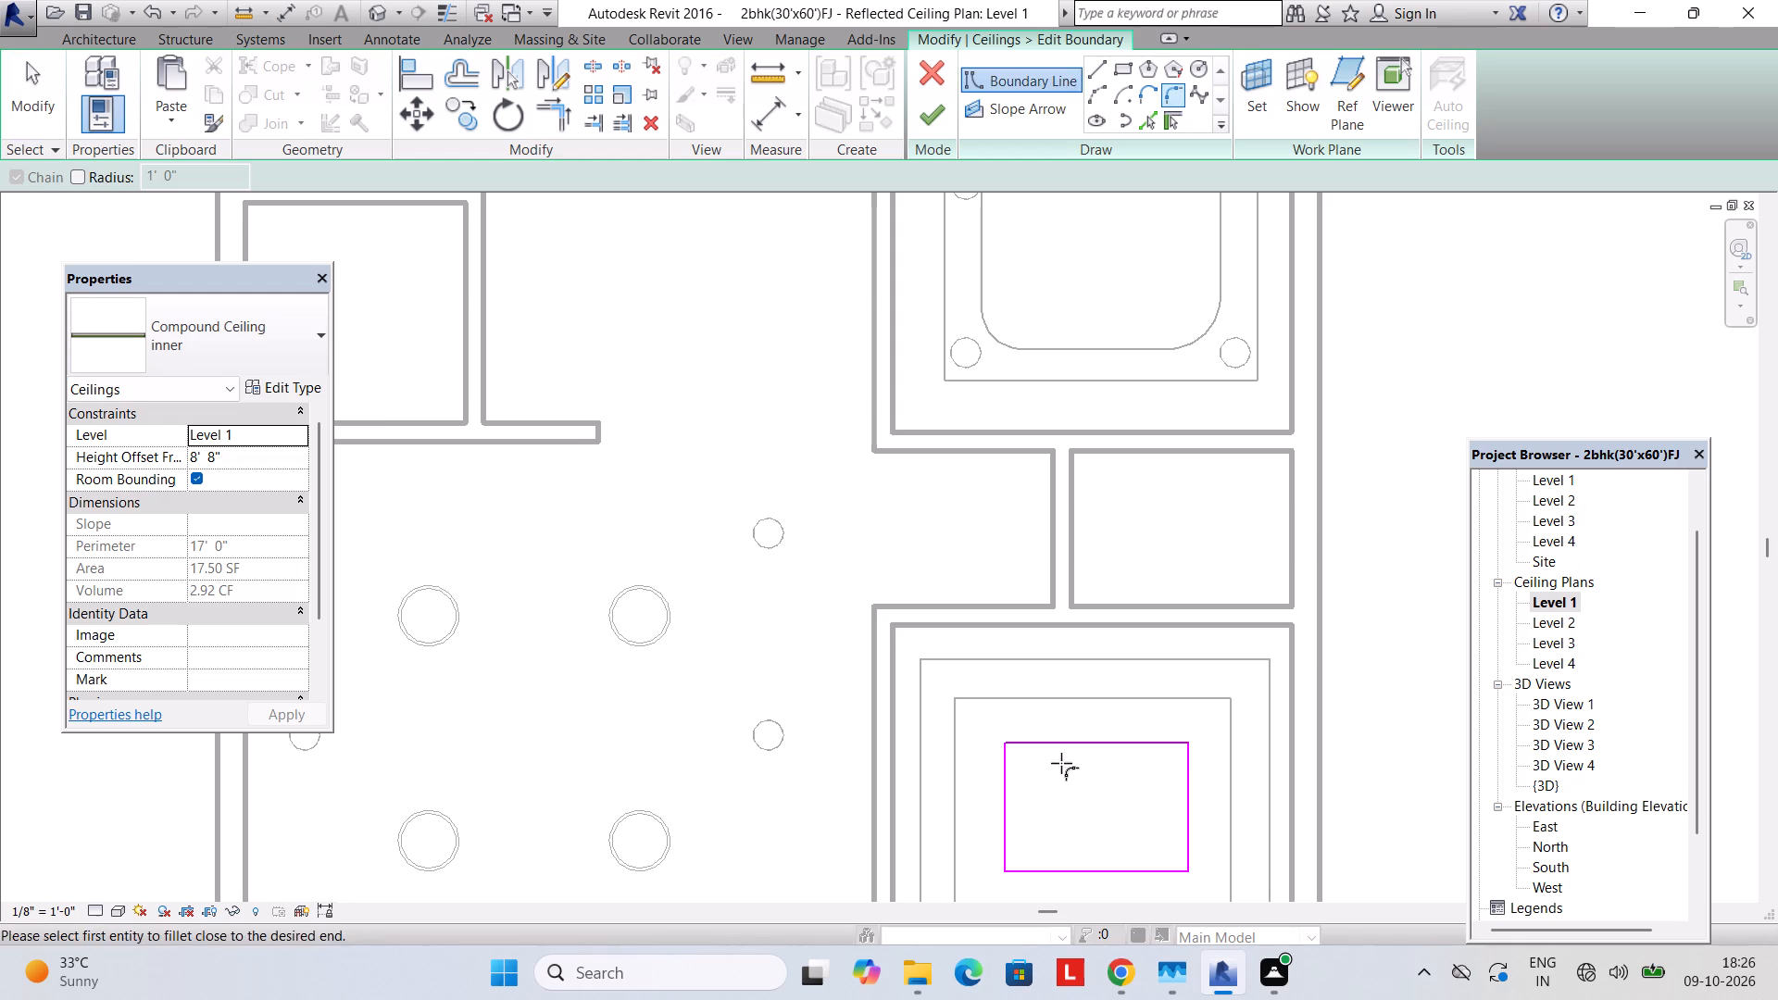
left_click(1009, 781)
left_click(1013, 743)
left_click(1017, 751)
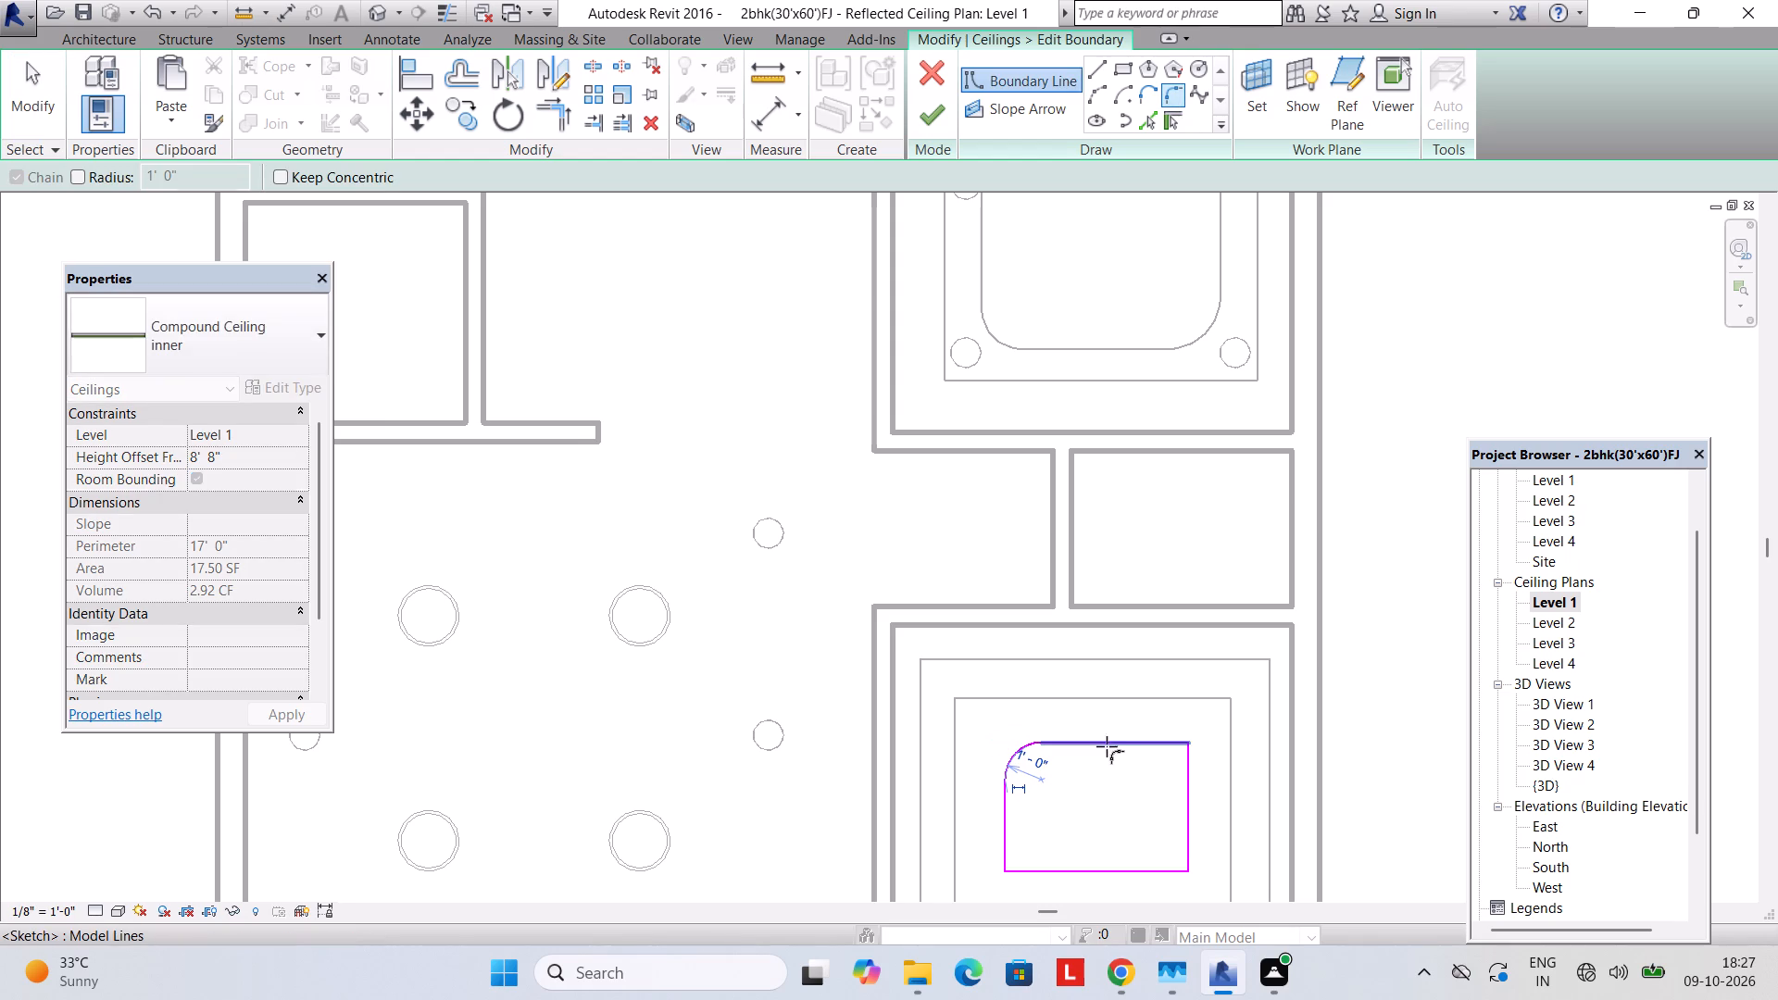
left_click(1168, 743)
left_click(1193, 756)
left_click(1179, 767)
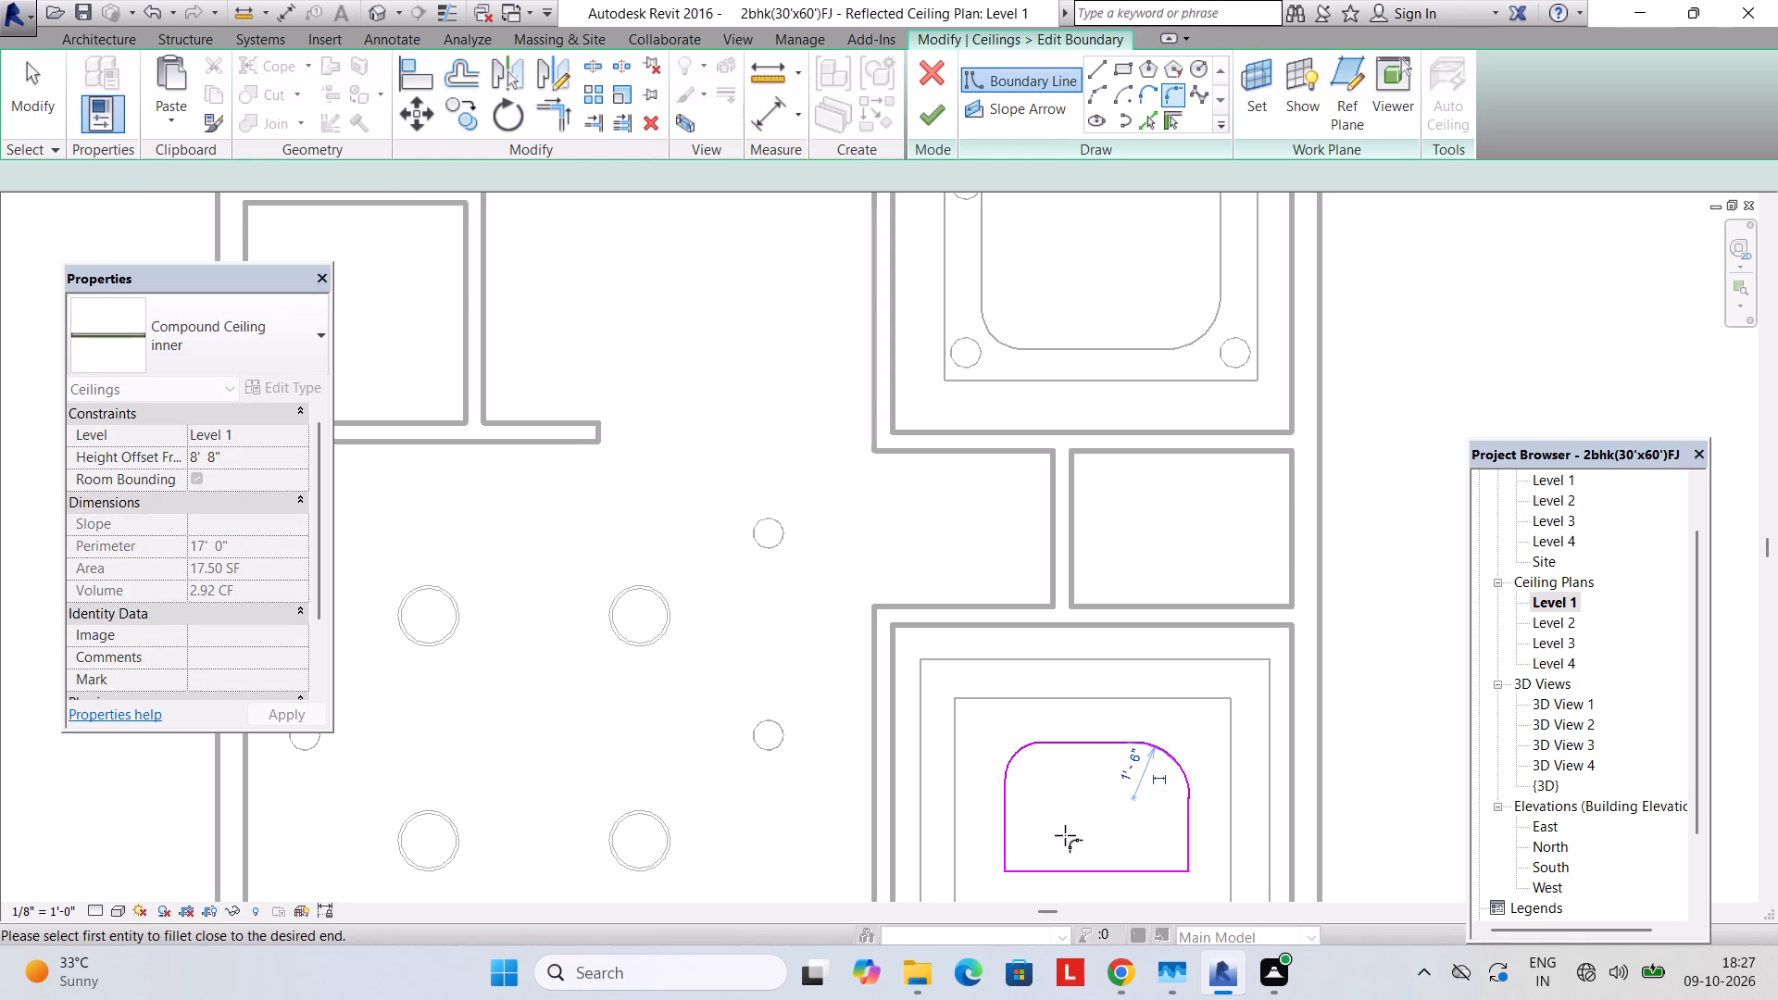
Fillet the two lower corners of the inner ceiling's boundary at about 1' 0" radius and finish the sketch.
left_click(1013, 841)
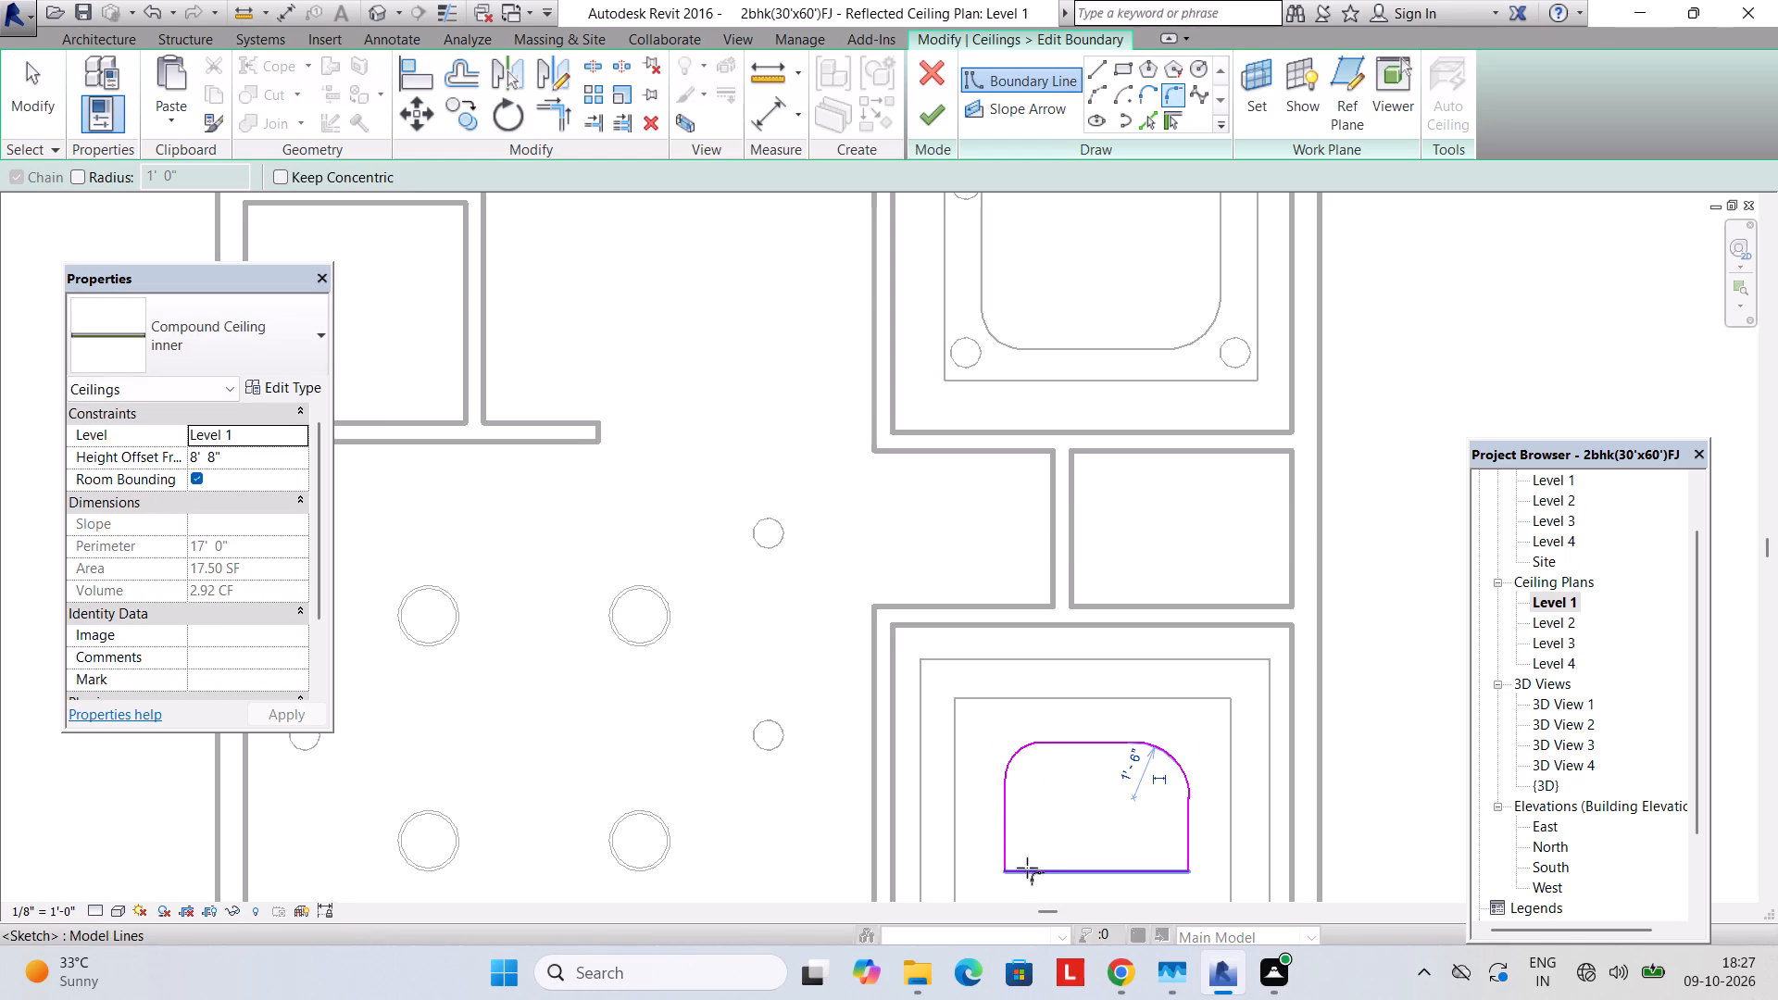
left_click(1026, 866)
left_click(1020, 862)
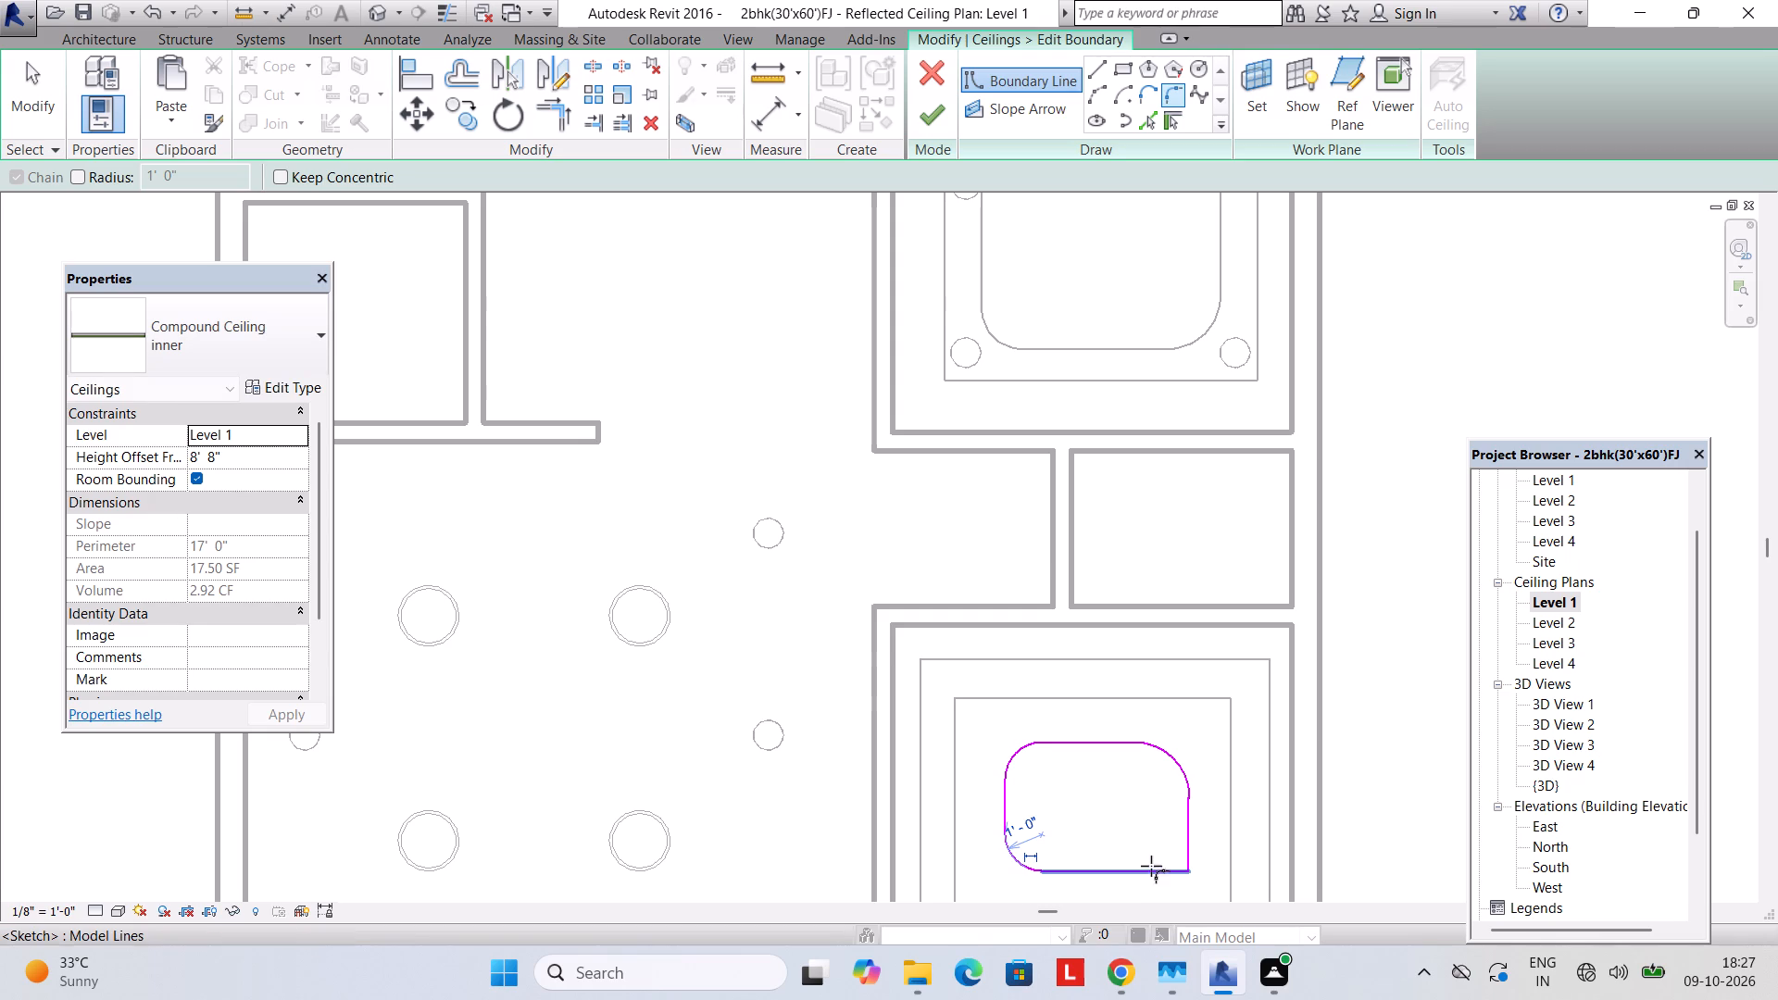
left_click(1159, 872)
left_click(1184, 852)
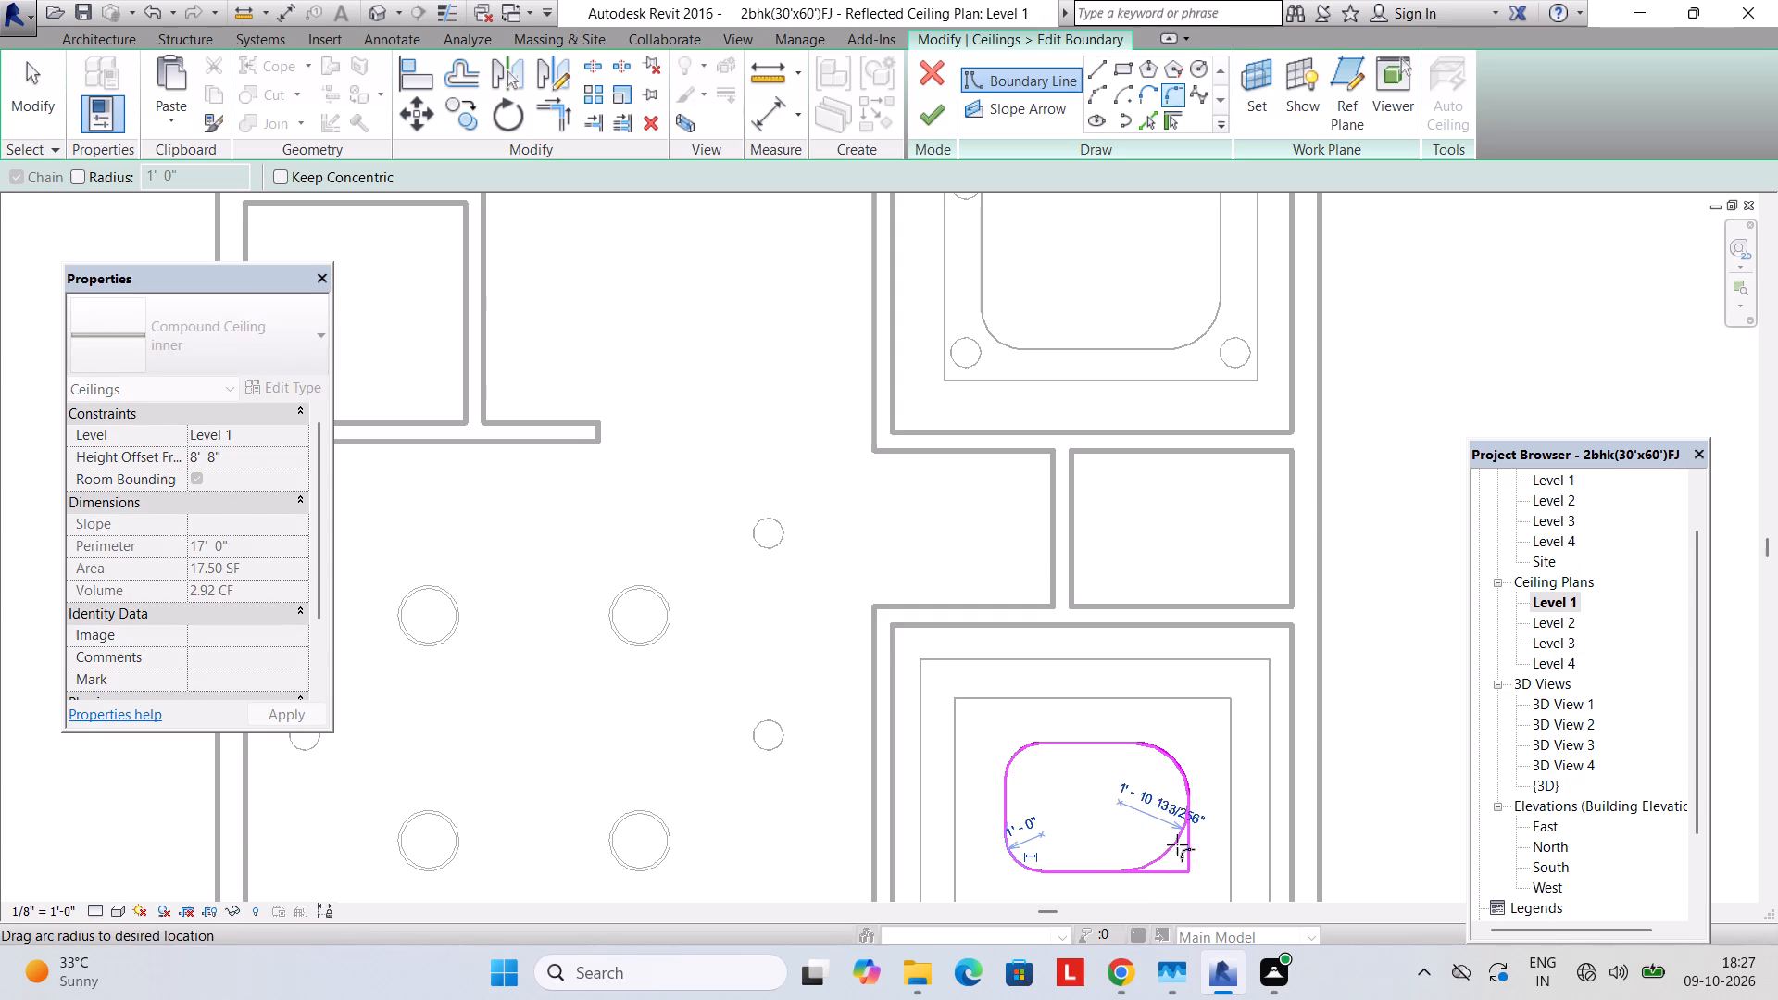
left_click(1184, 854)
scroll(1159, 794, "down", 1)
scroll(1158, 795, "up", 3)
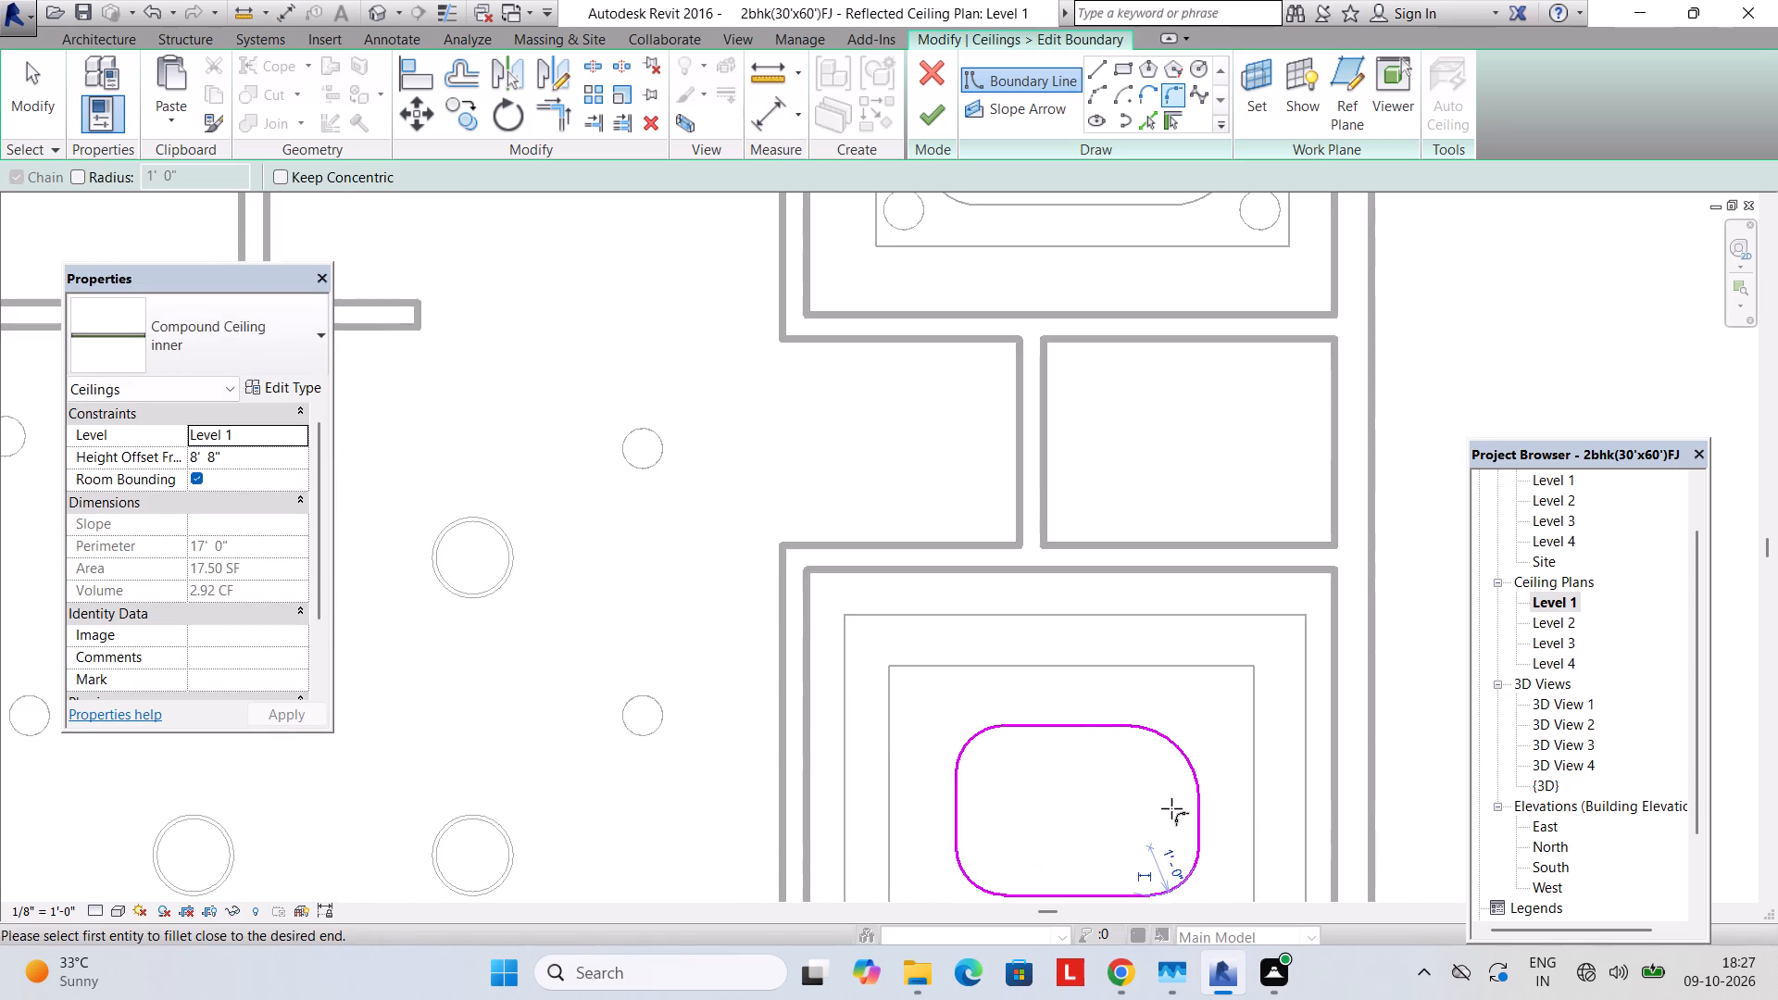
scroll(1171, 808, "up", 4)
middle_click_drag(1176, 821, 1051, 712)
key("Escape")
left_click(1098, 719)
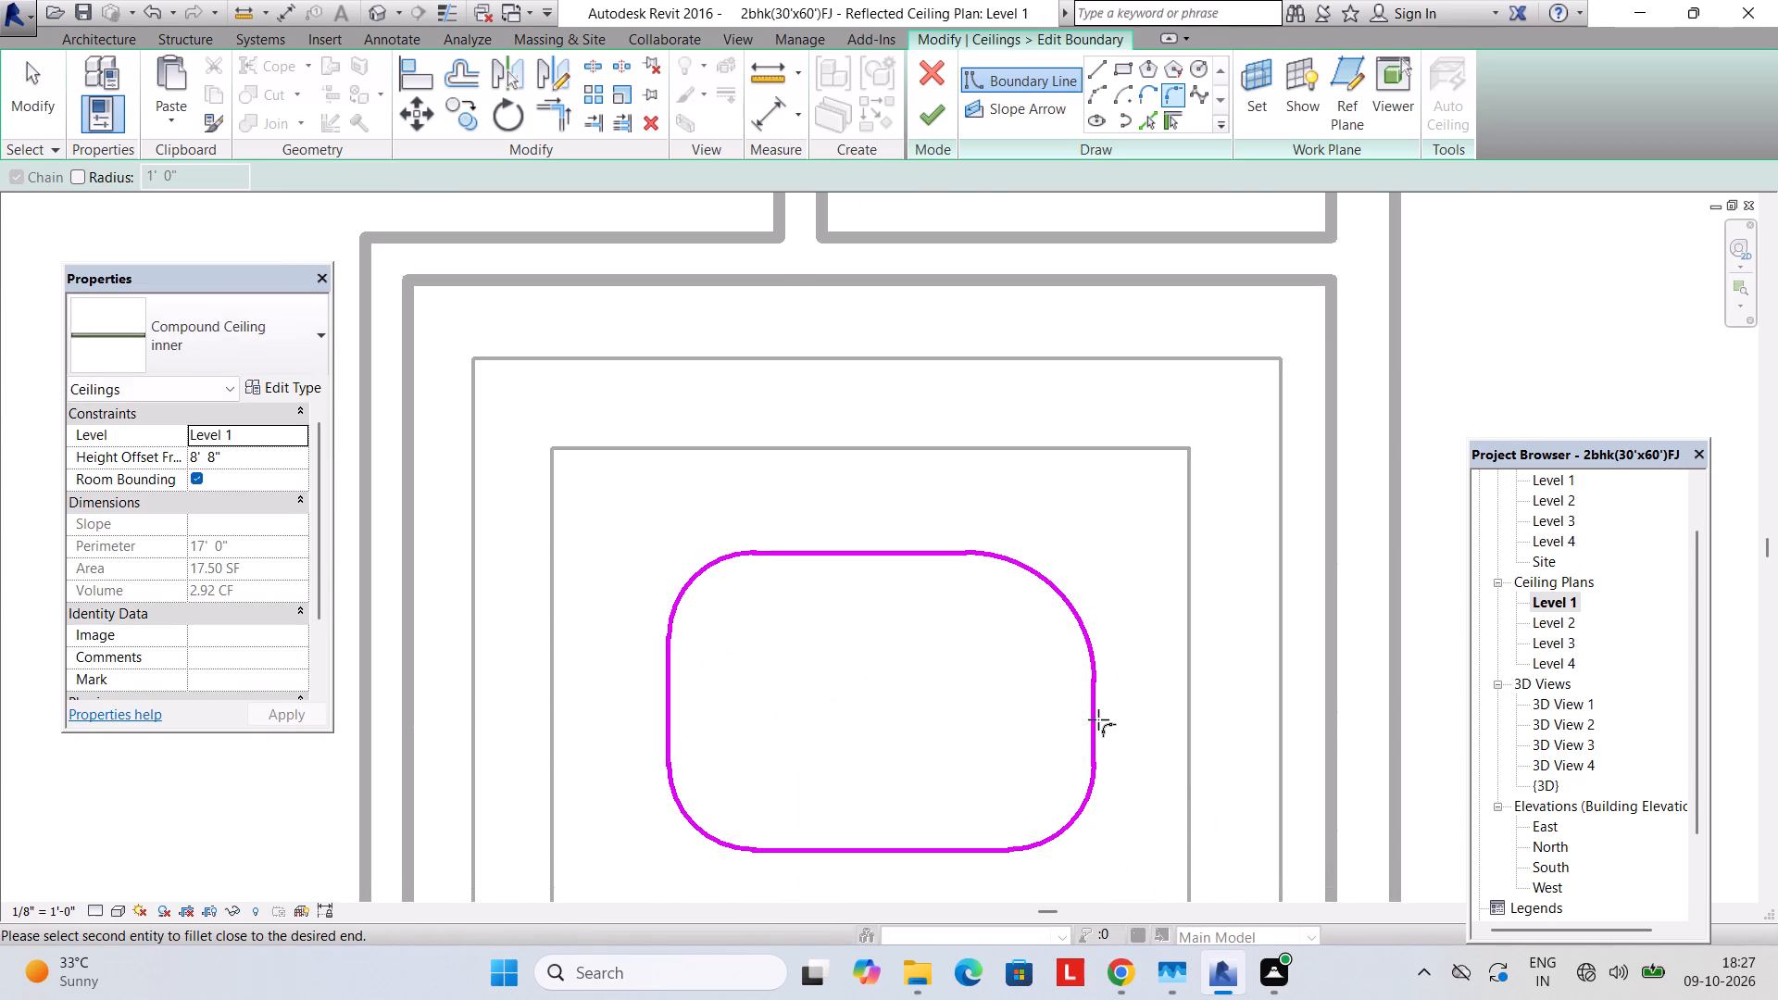
key("Escape")
key("Escape")
left_click(938, 111)
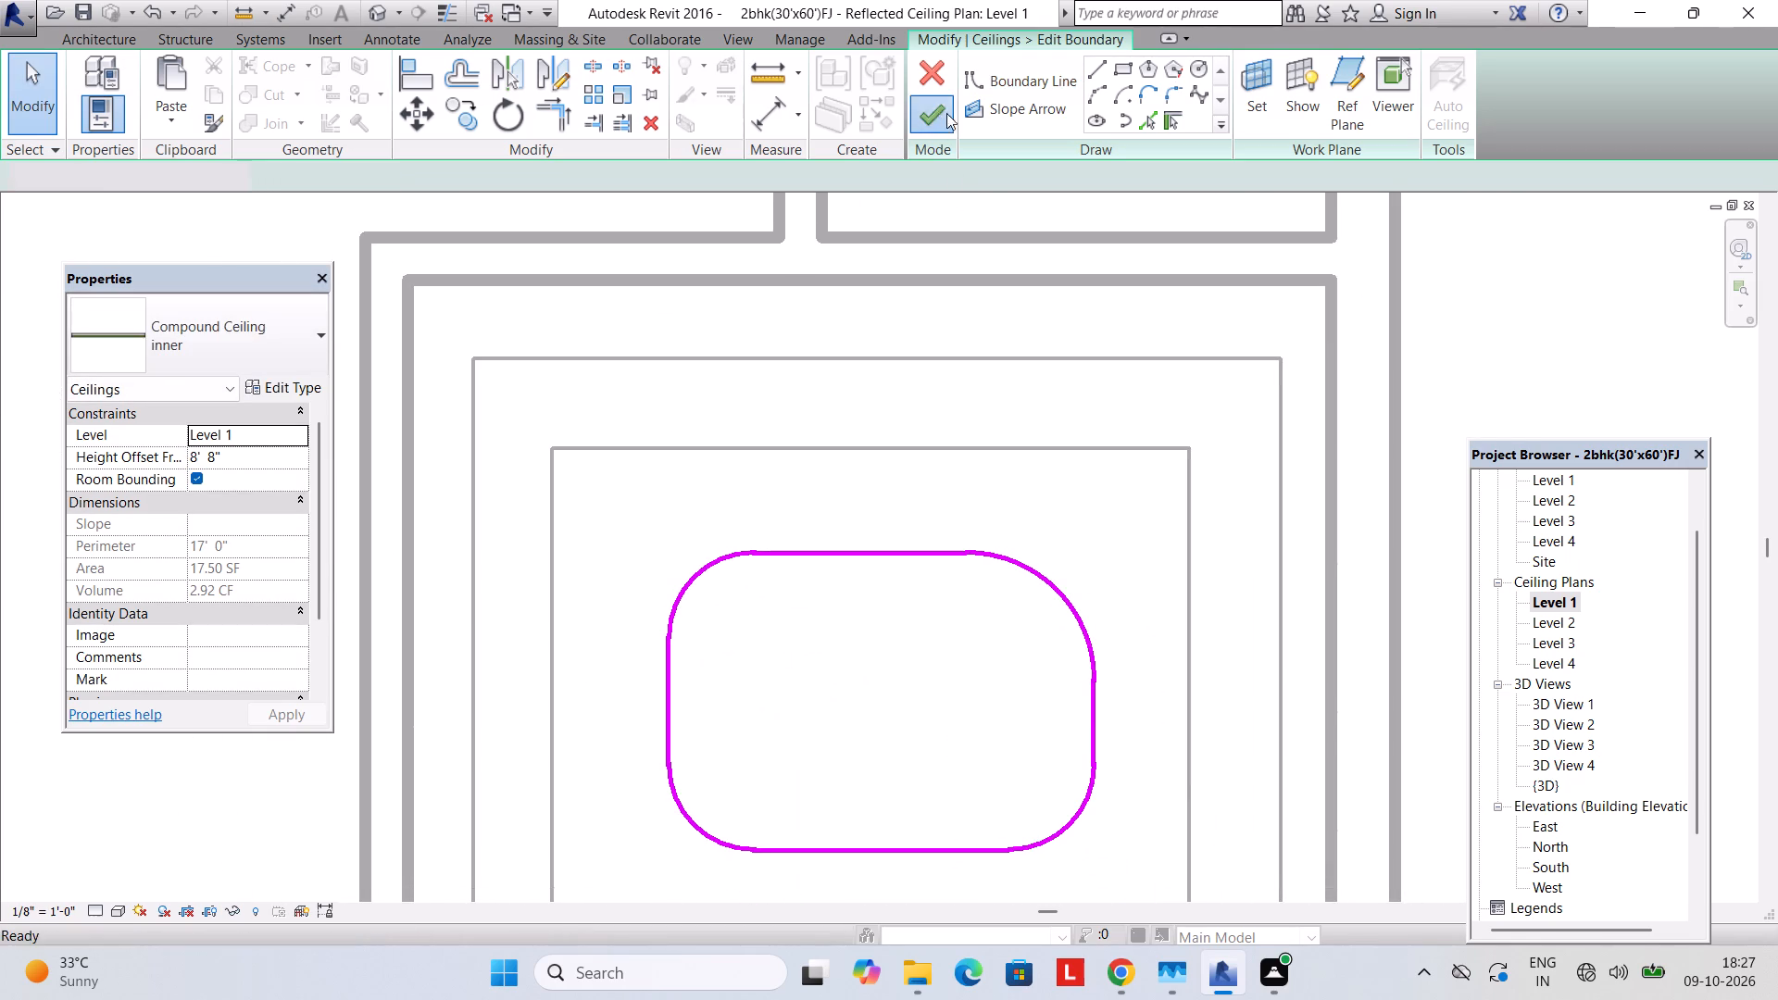
left_click(1095, 661)
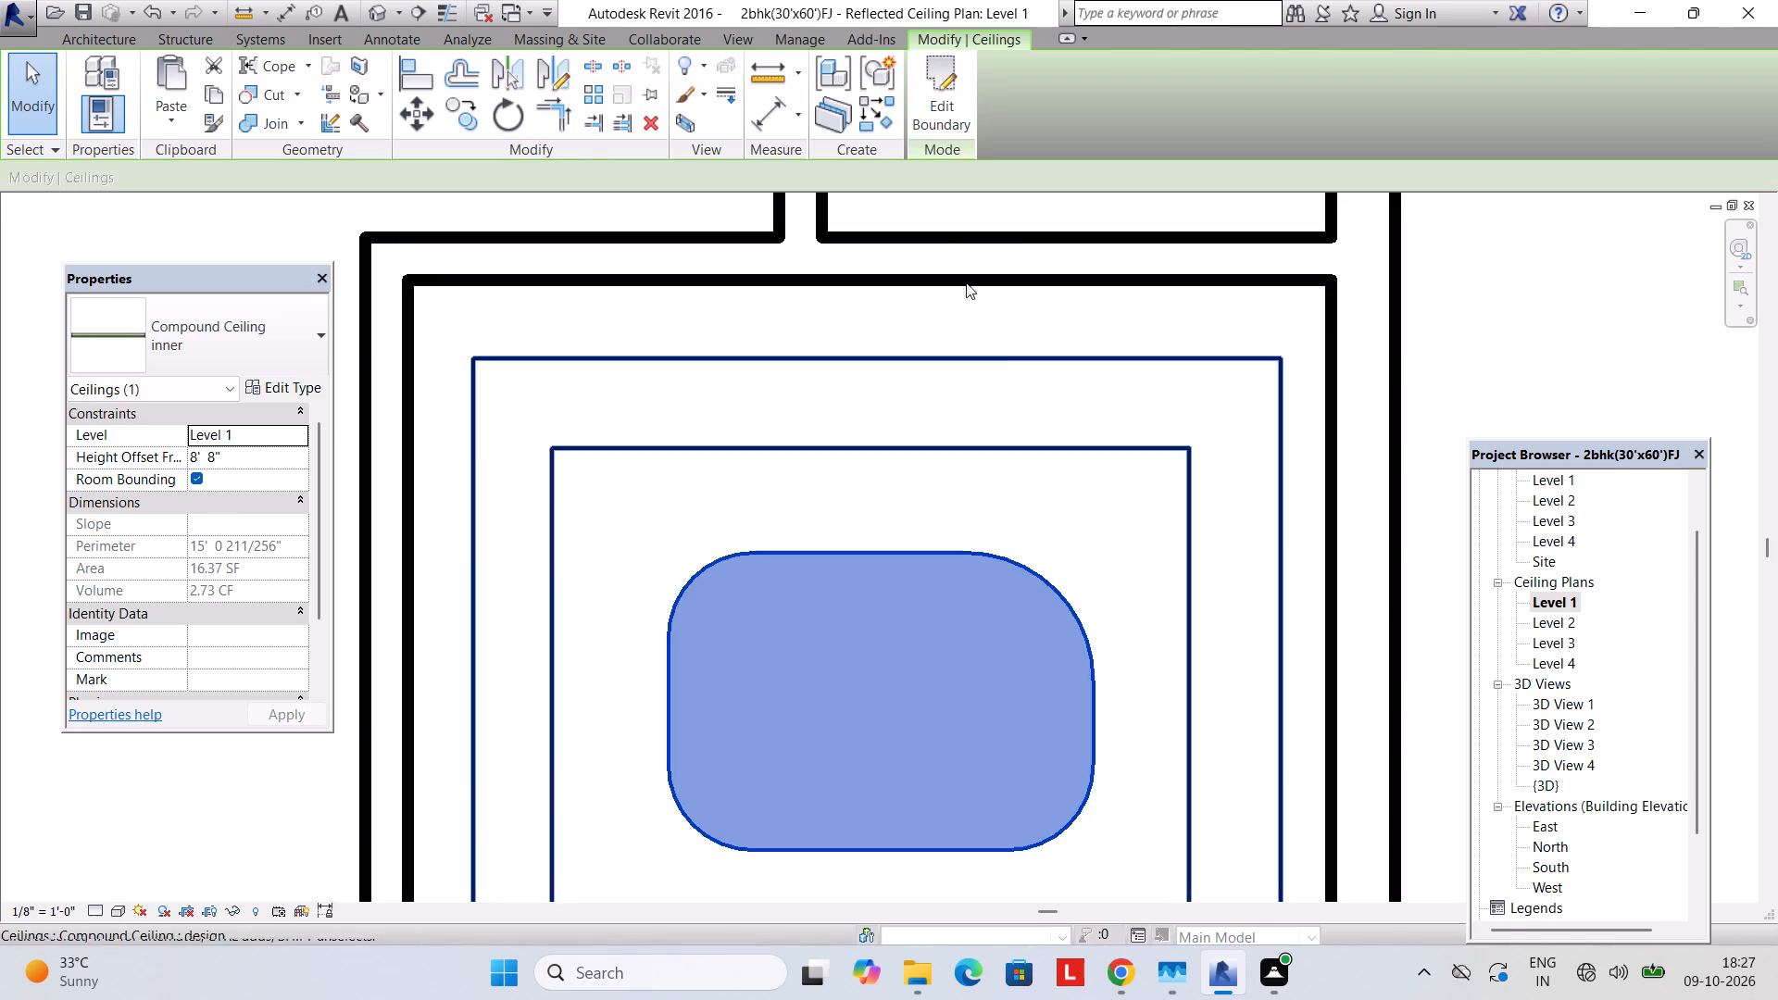
key("Escape")
Examine the front bedroom's rounded inner ceiling and its surrounding frame from below in the 3D view.
left_click(672, 113)
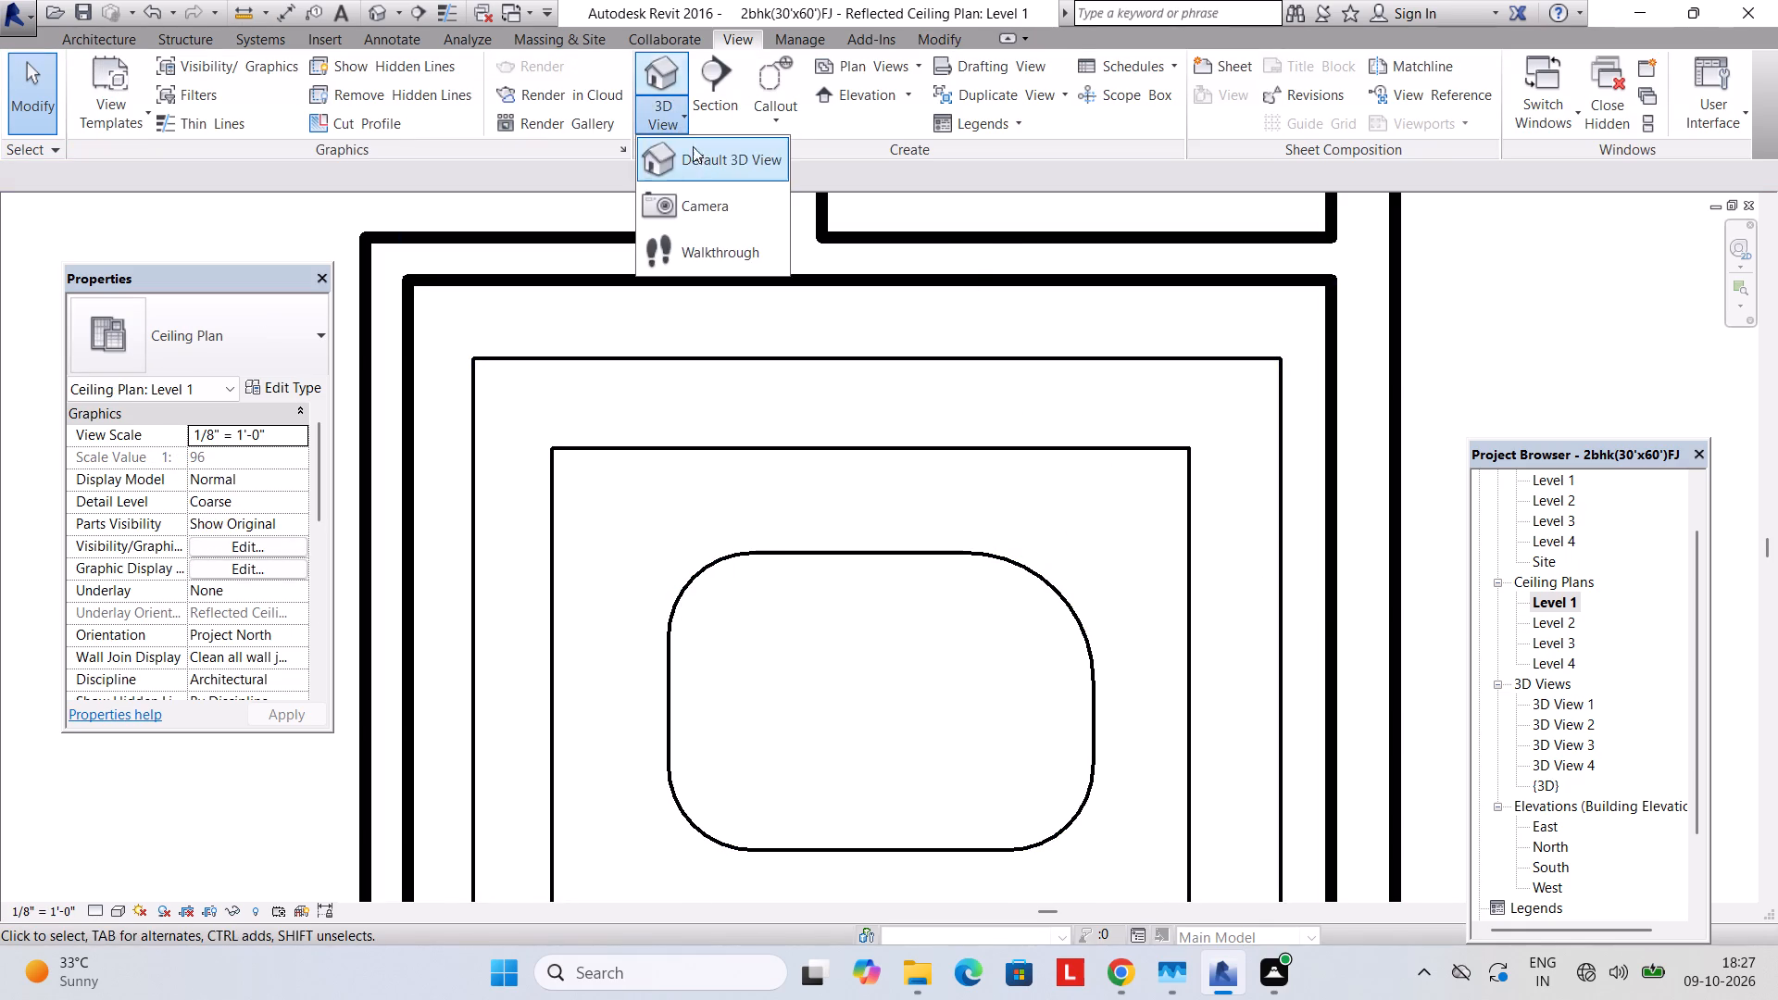
left_click(697, 159)
middle_click_drag(894, 571, 962, 582)
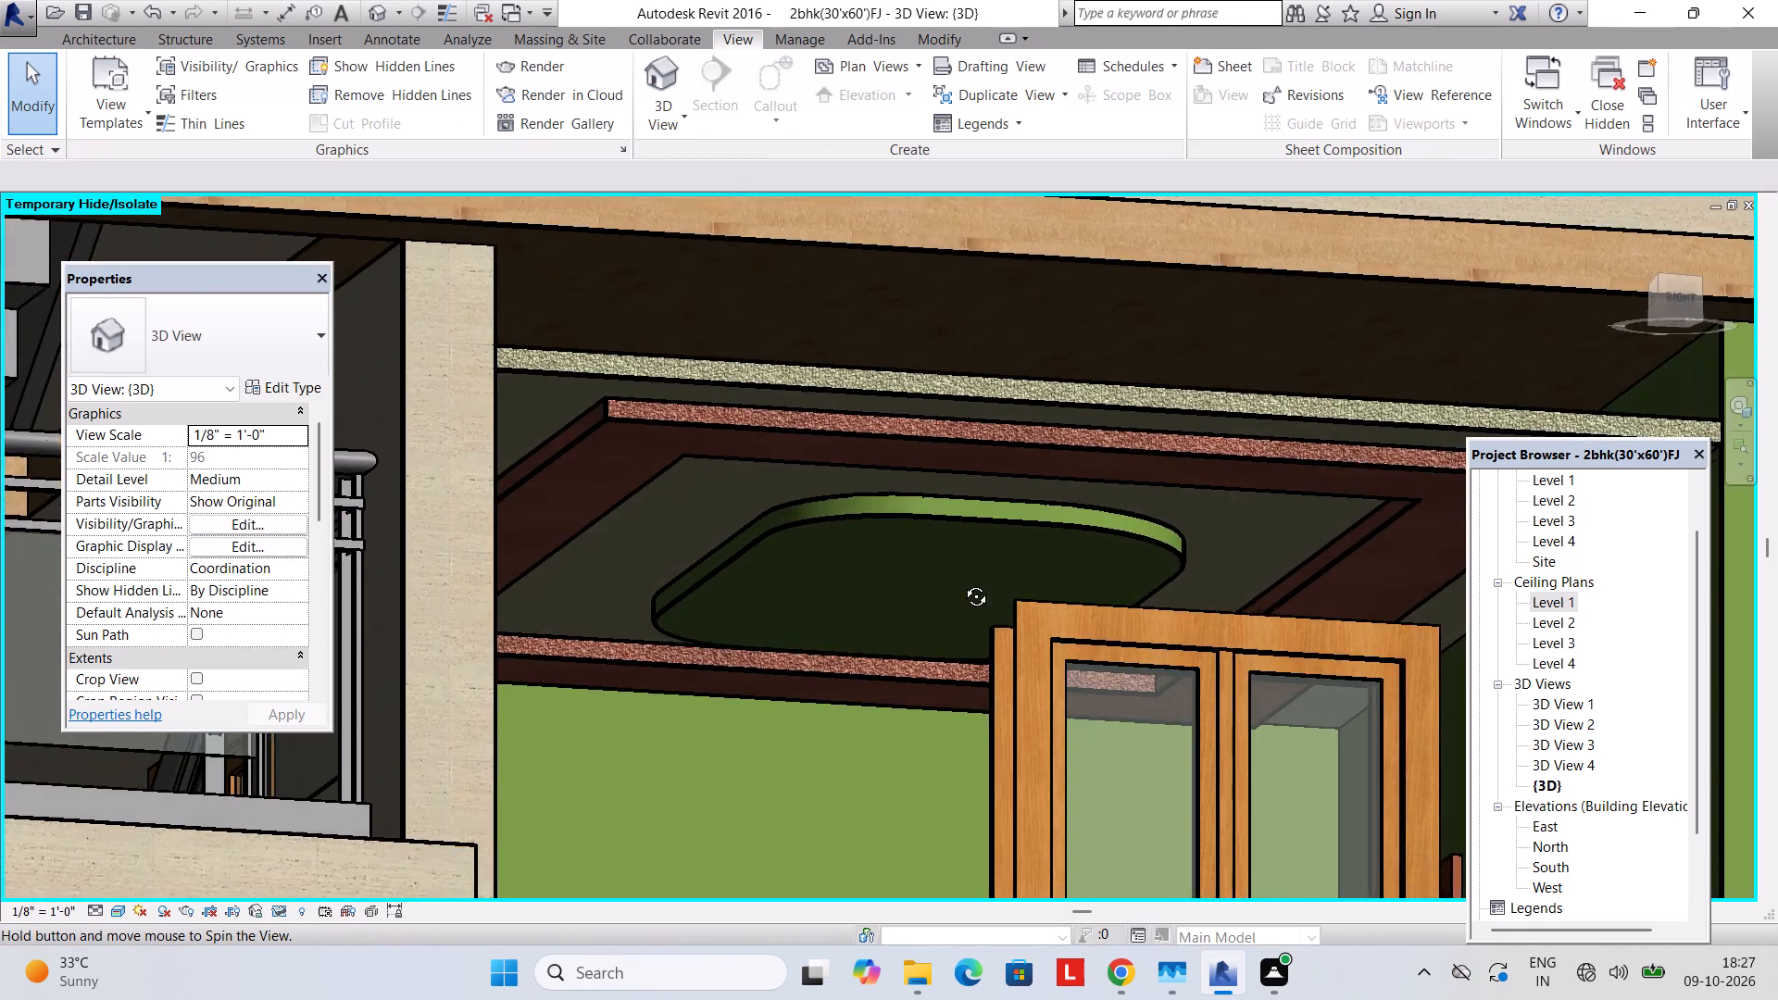
middle_click_drag(962, 582, 897, 672)
Place a Ceiling Light - Linear Box 1'x4'(2 Lamp) - 120V in the middle of the rounded inner ceiling on the Level 1 ceiling plan.
double_click(1548, 605)
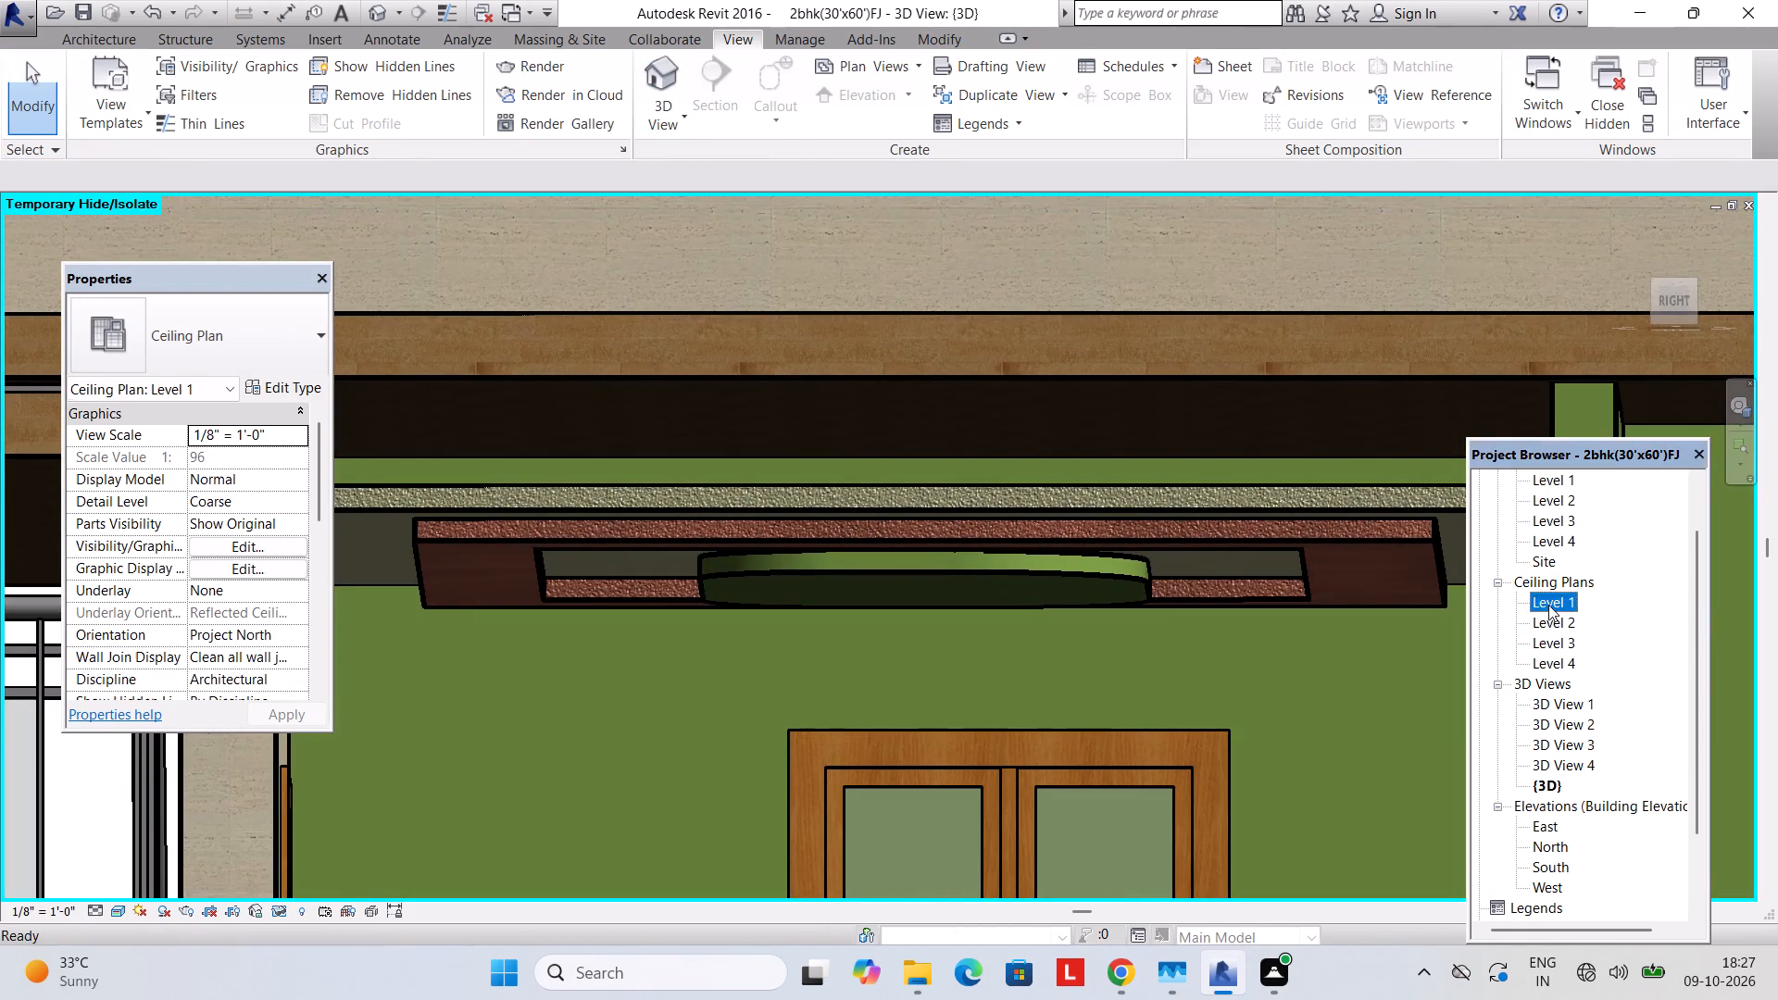
middle_click_drag(906, 650, 901, 619)
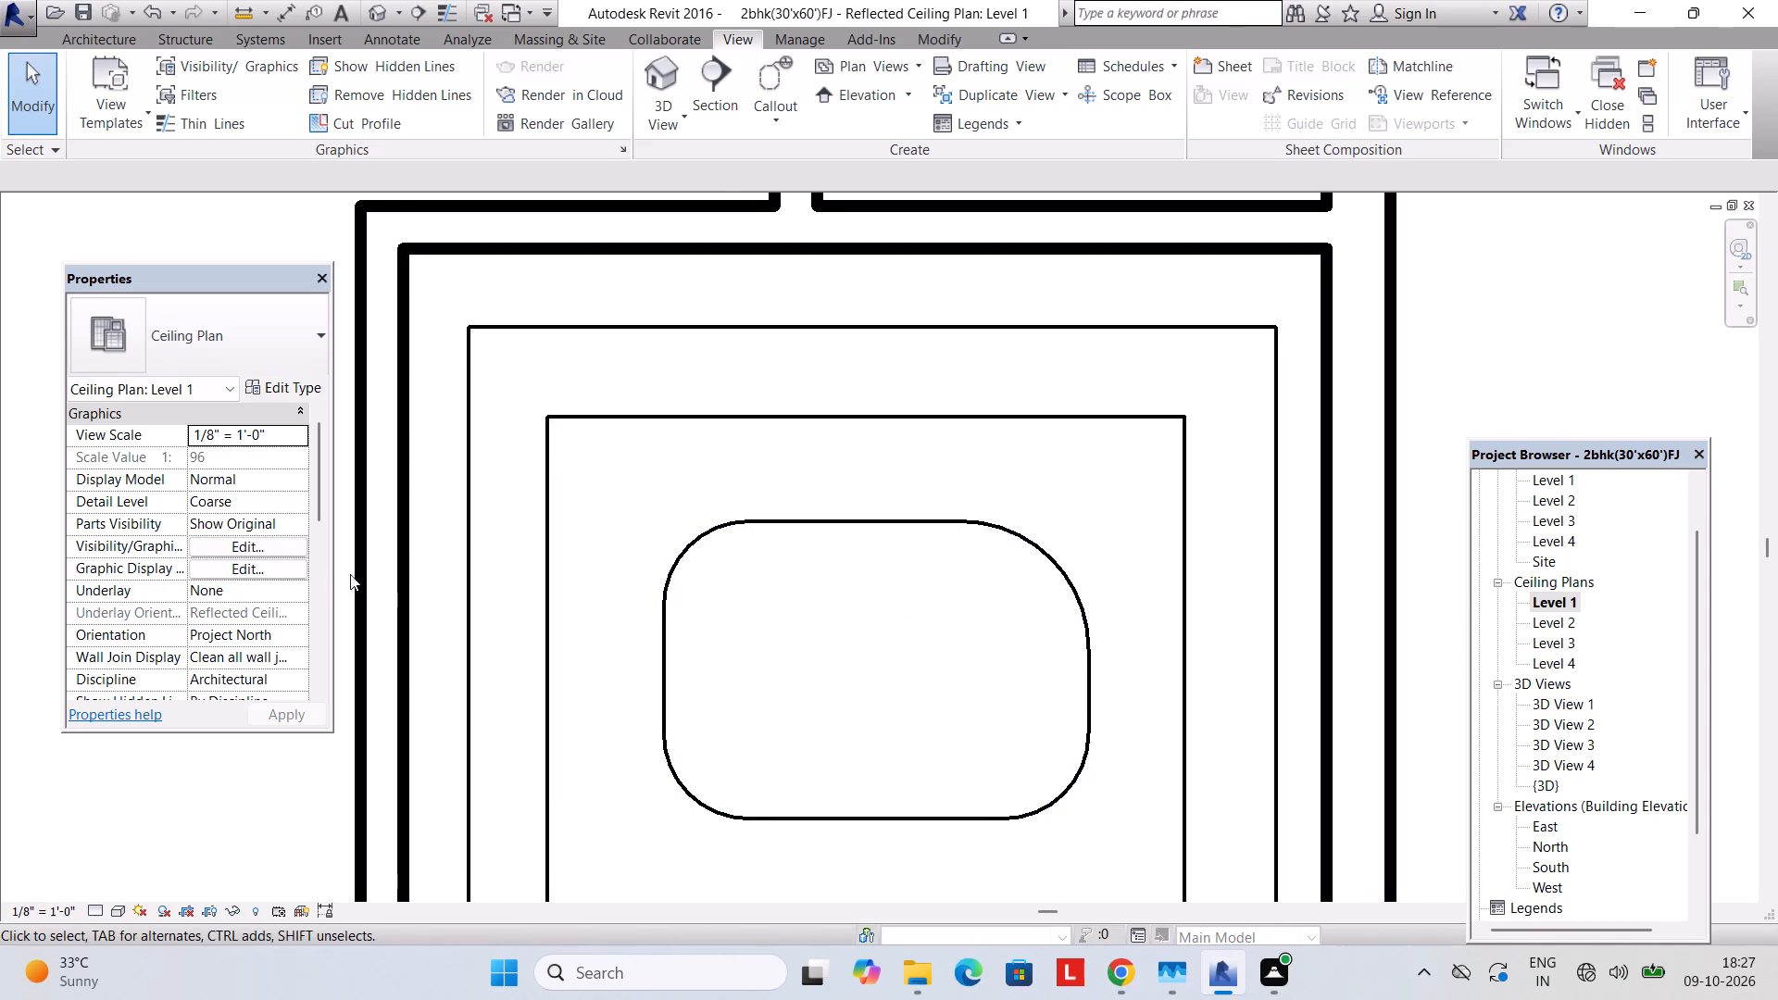
scroll(378, 565, "down", 1)
scroll(221, 196, "down", 2)
middle_click_drag(342, 296, 456, 327)
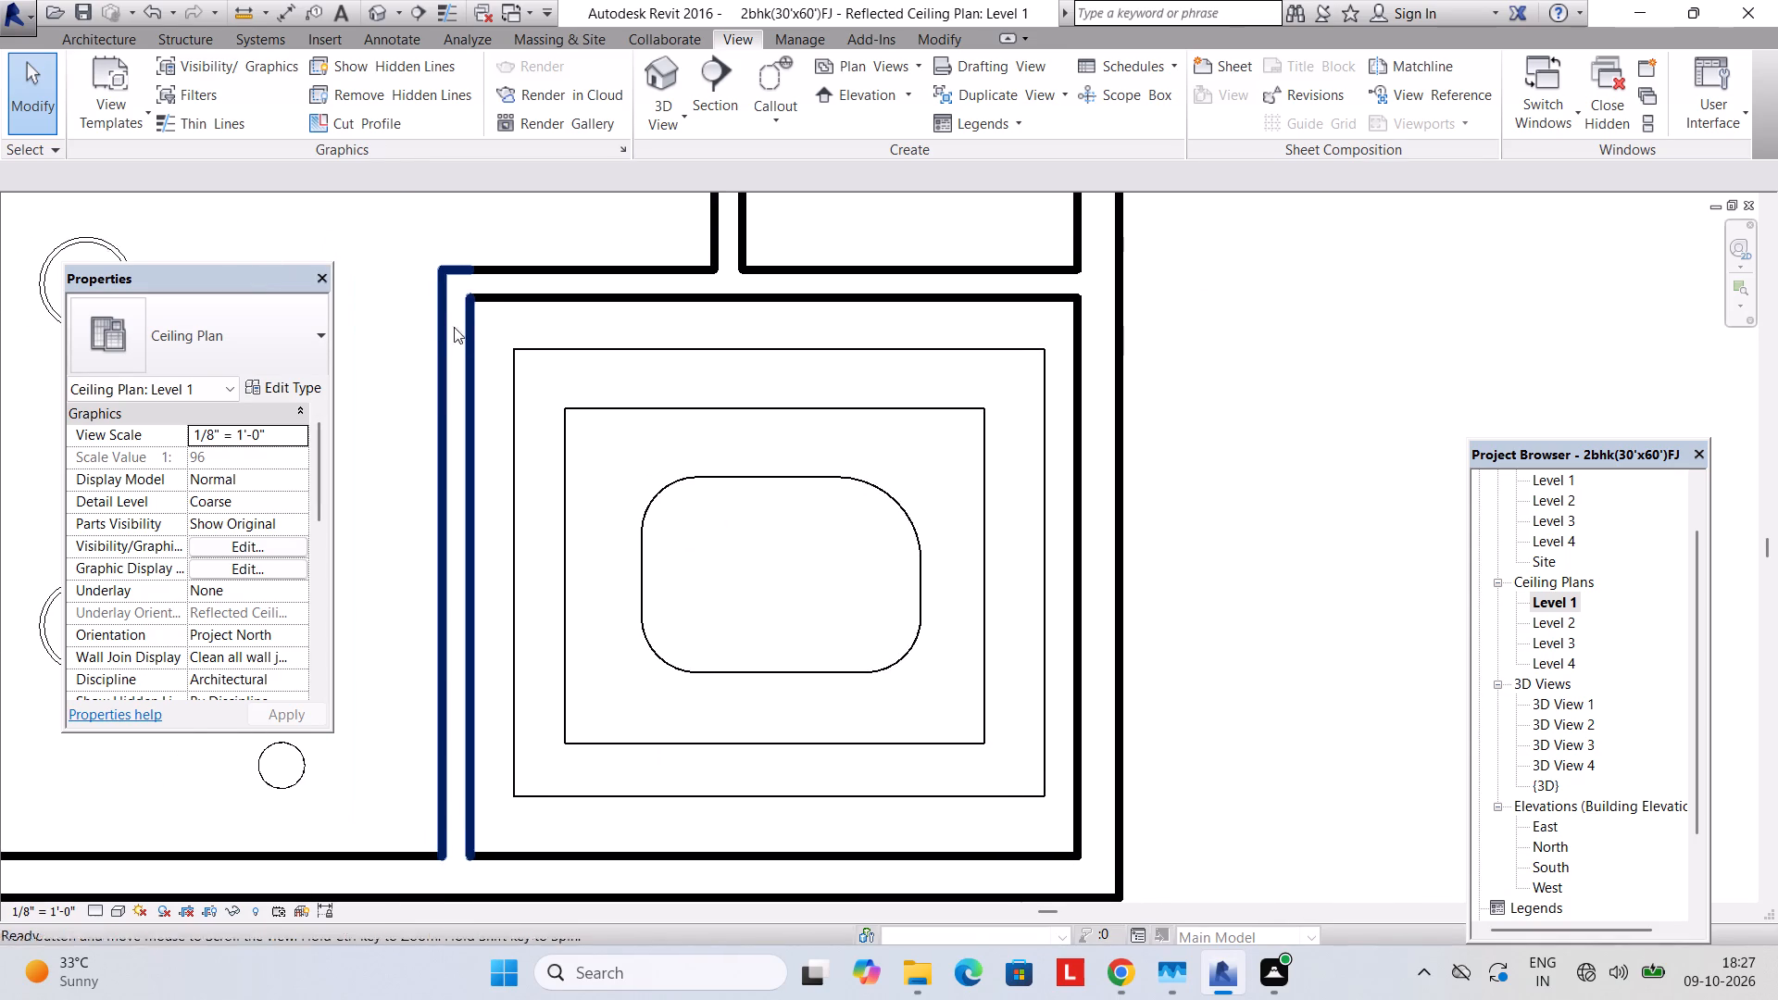
left_click_drag(121, 41, 133, 45)
left_click(272, 121)
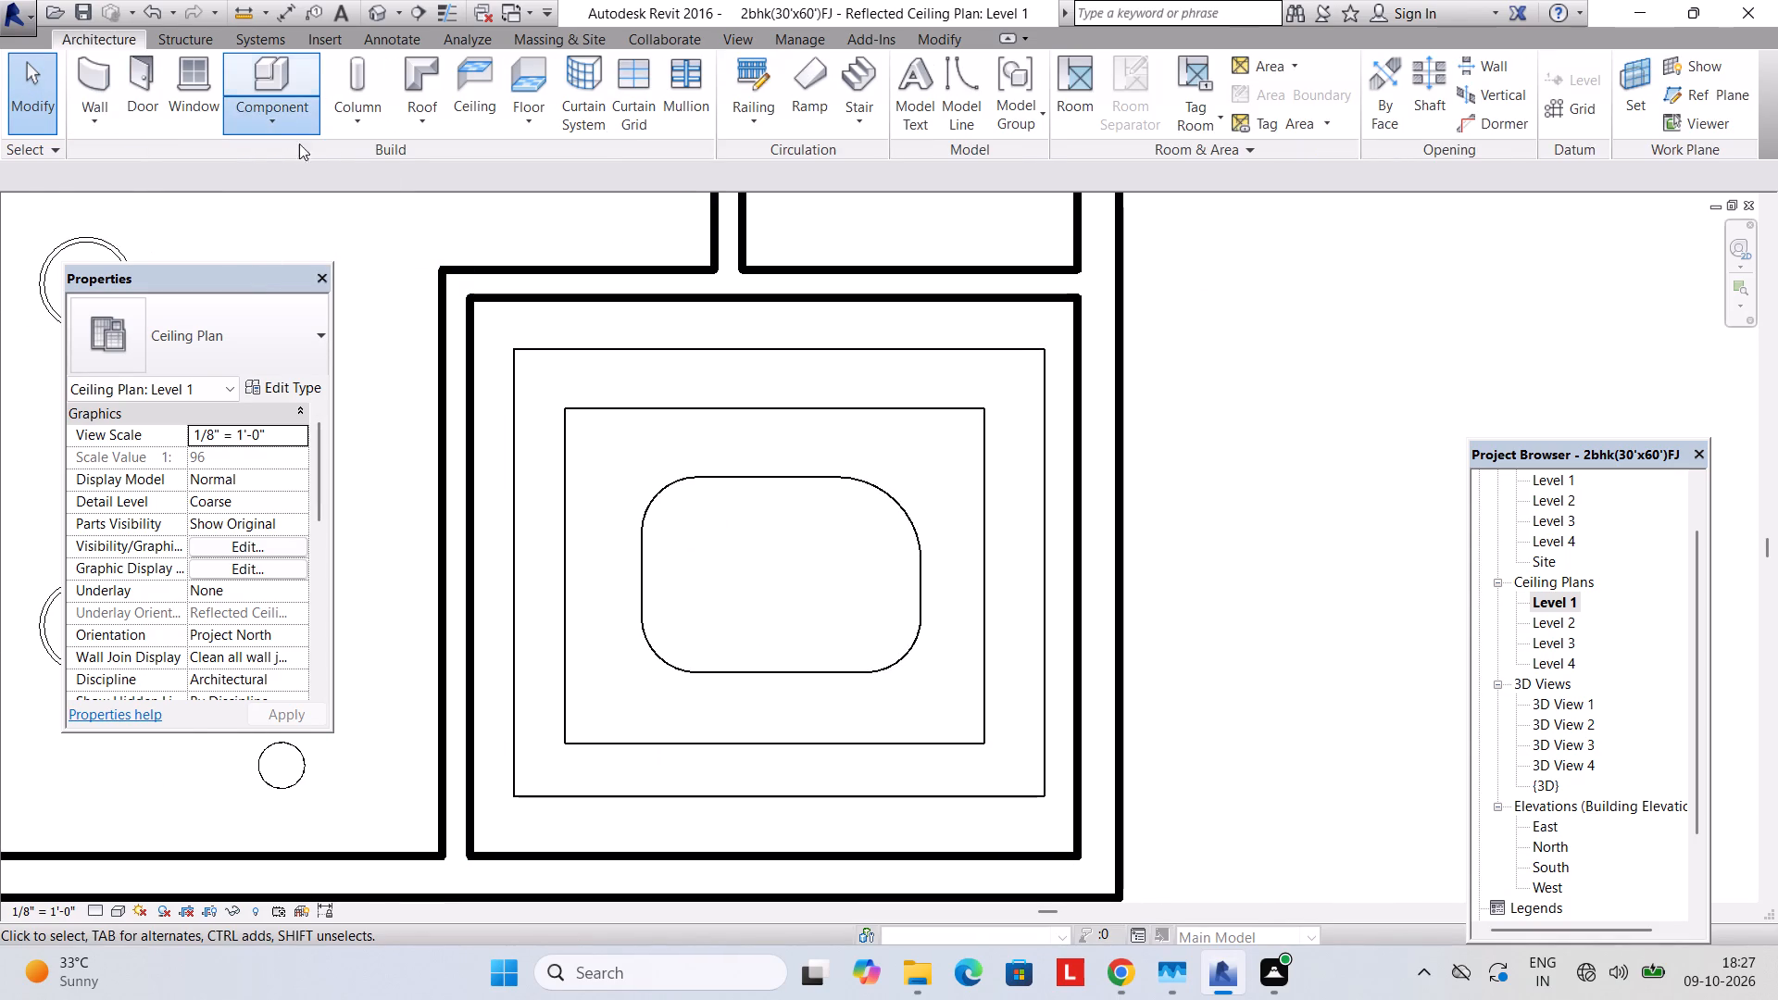
left_click(317, 170)
left_click(256, 343)
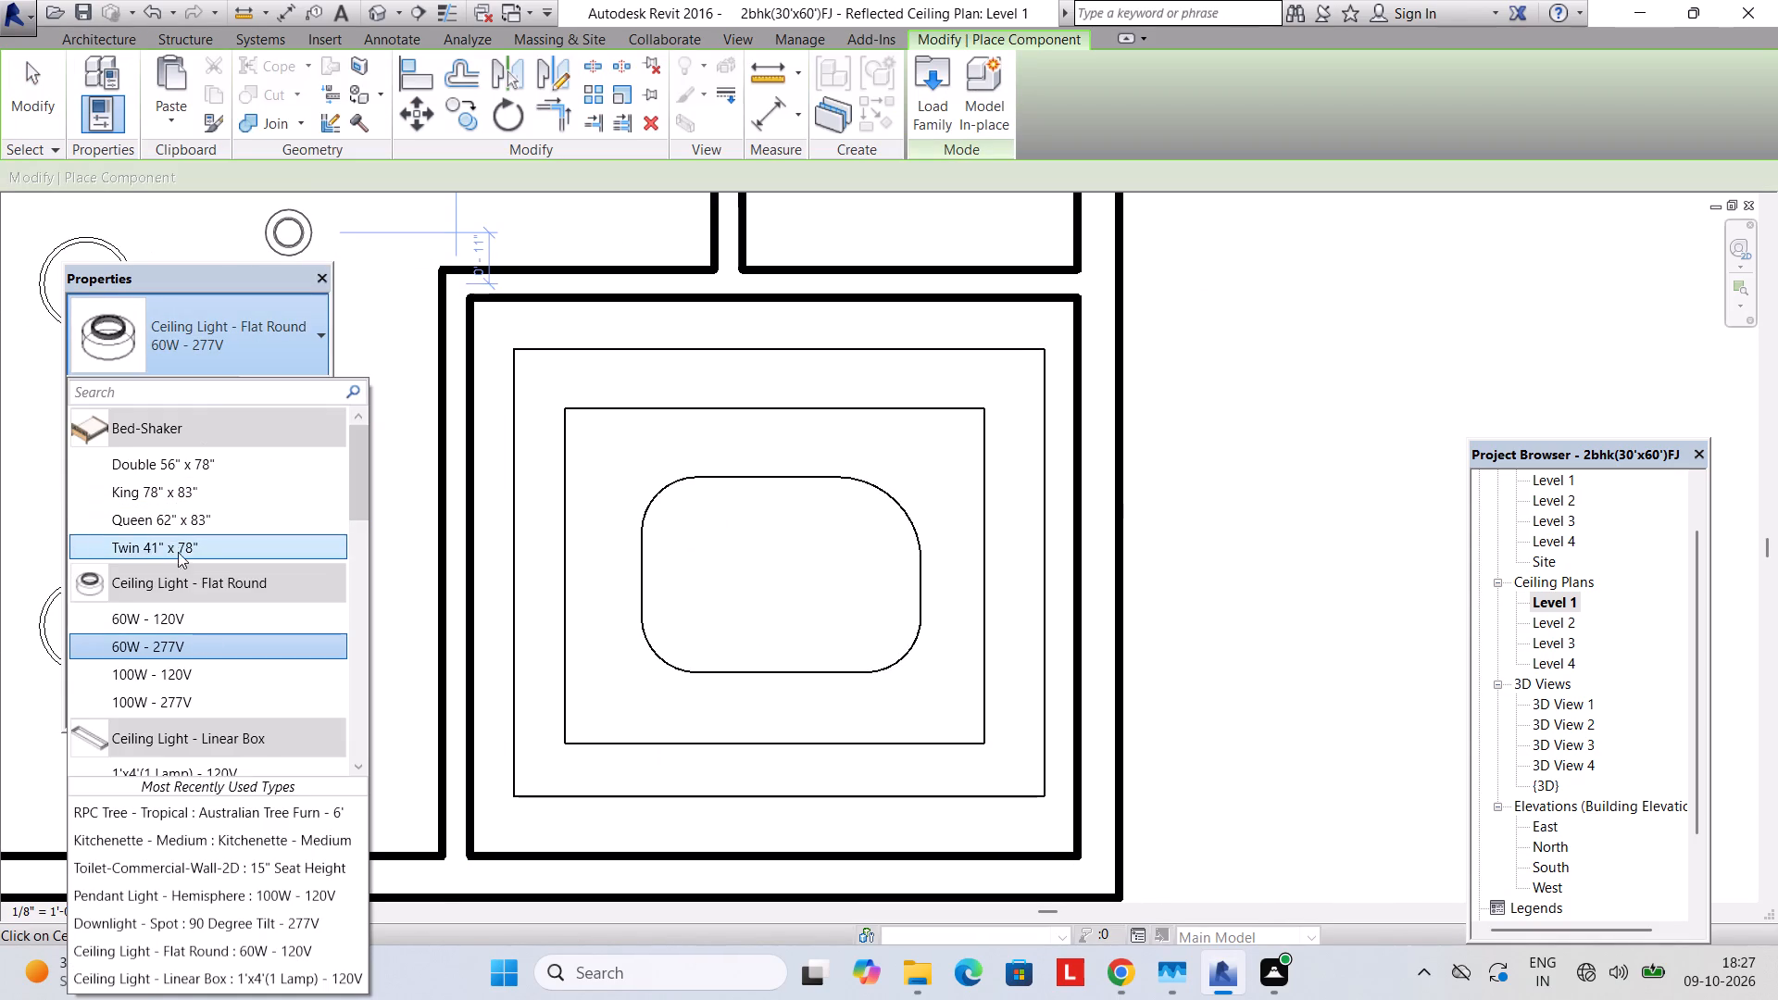
scroll(174, 737, "down", 2)
left_click(211, 705)
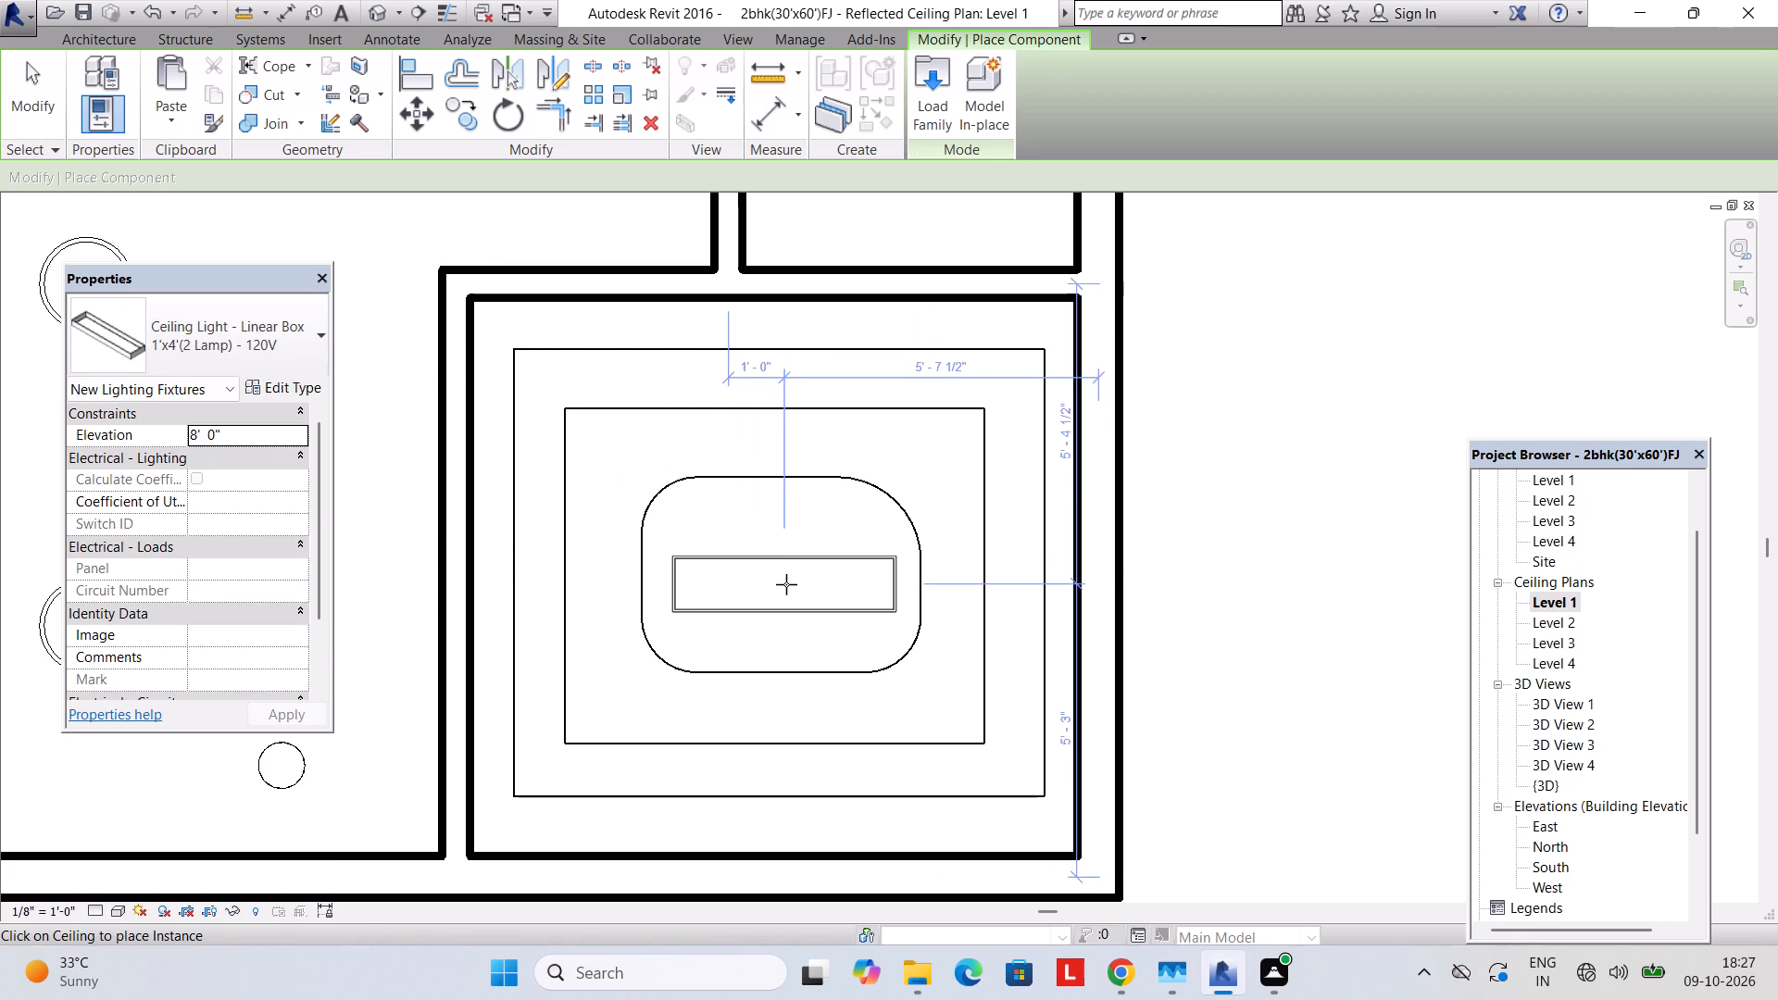
left_click(786, 584)
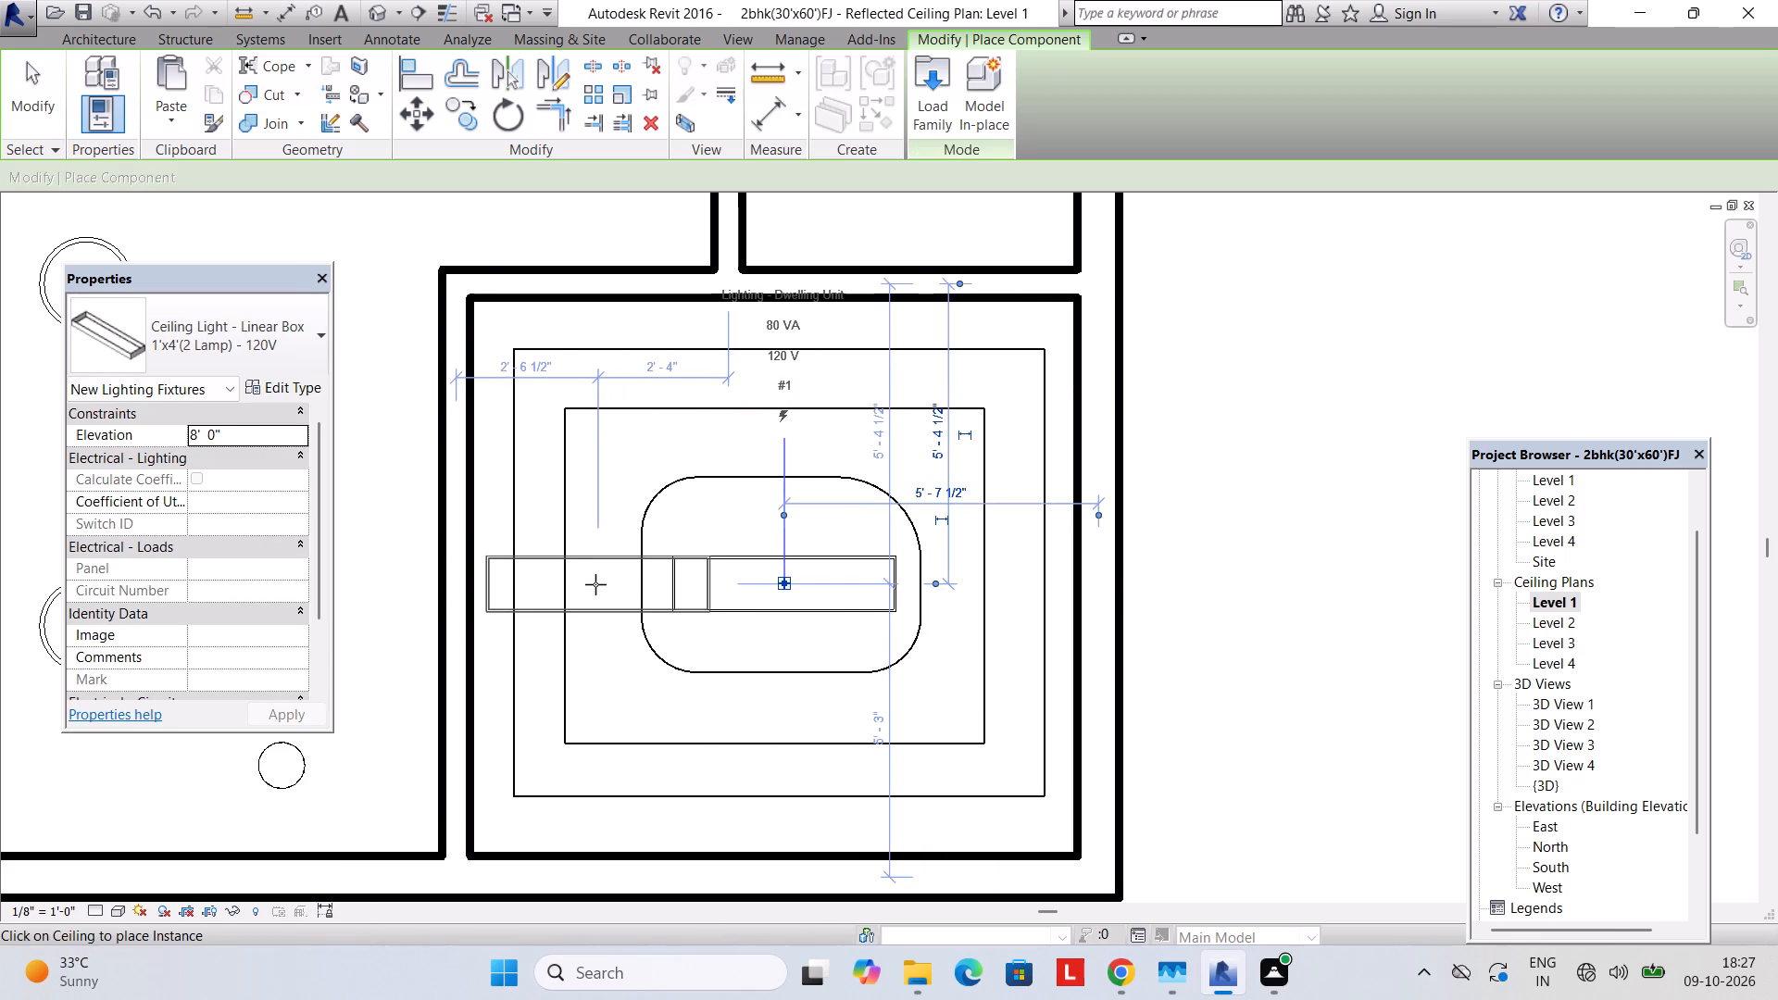
Place four more linear box lights around the front bedroom's ceiling frame, one on each side of the inner ceiling.
key("space")
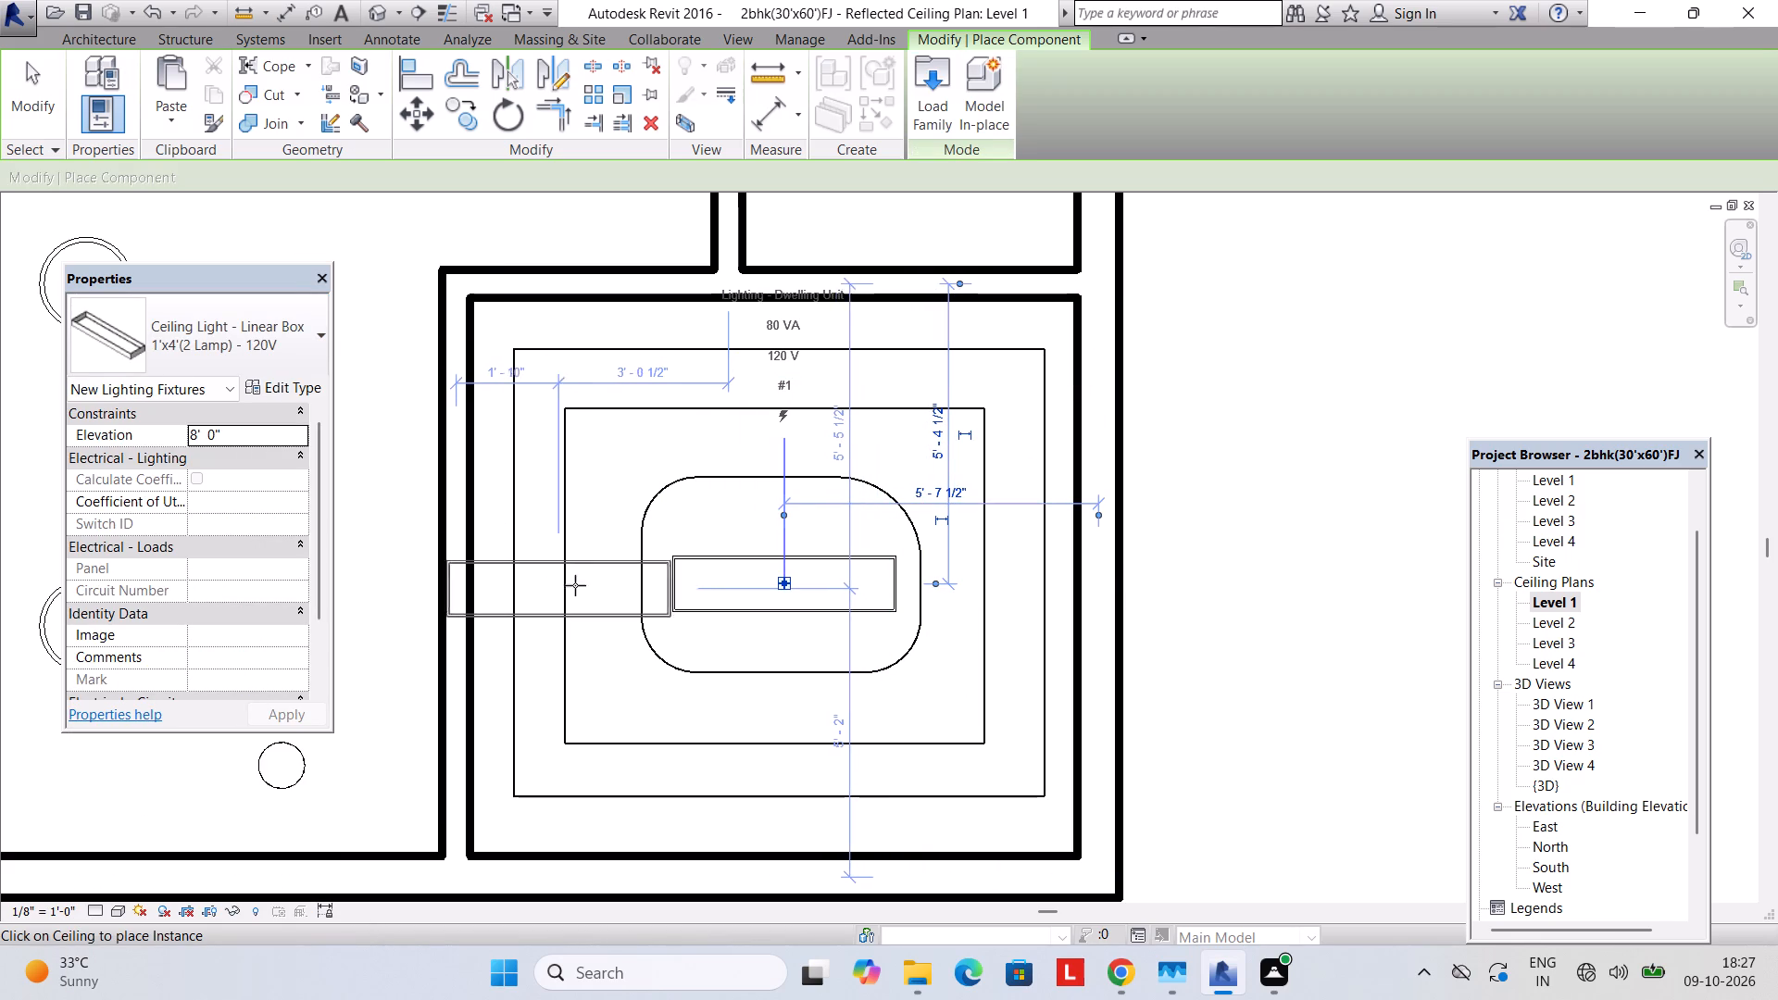
left_click(762, 380)
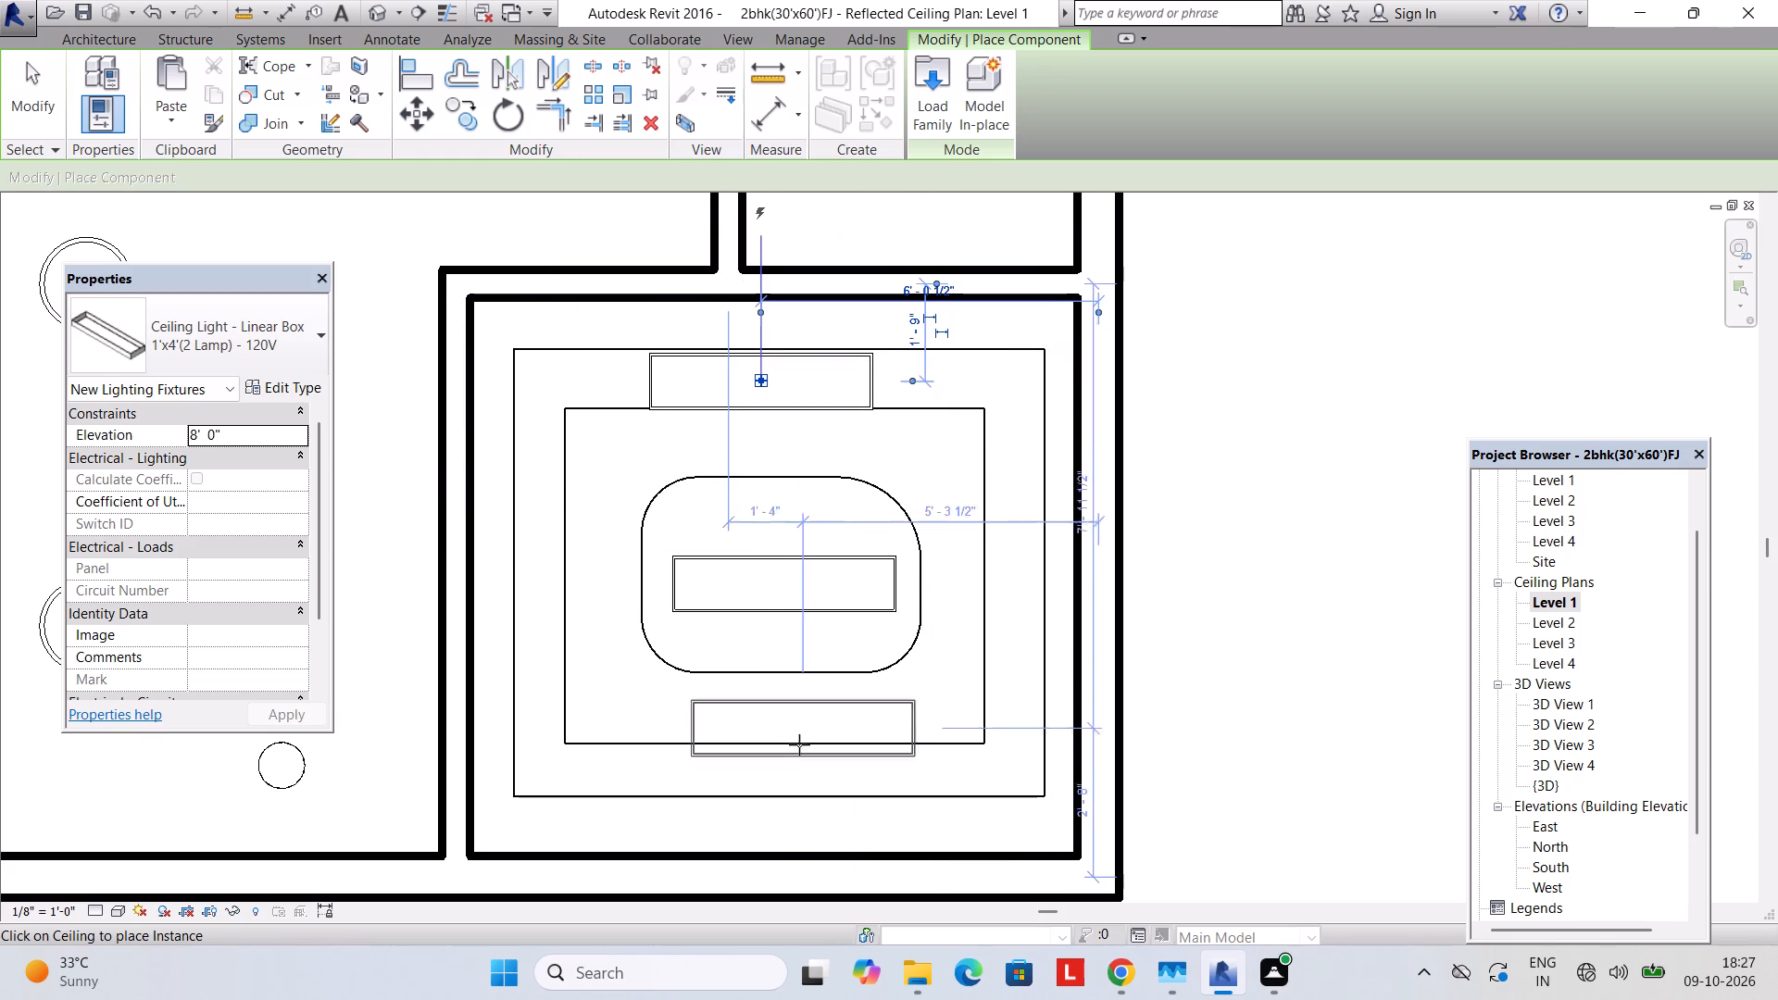
left_click(785, 768)
left_click(1022, 542)
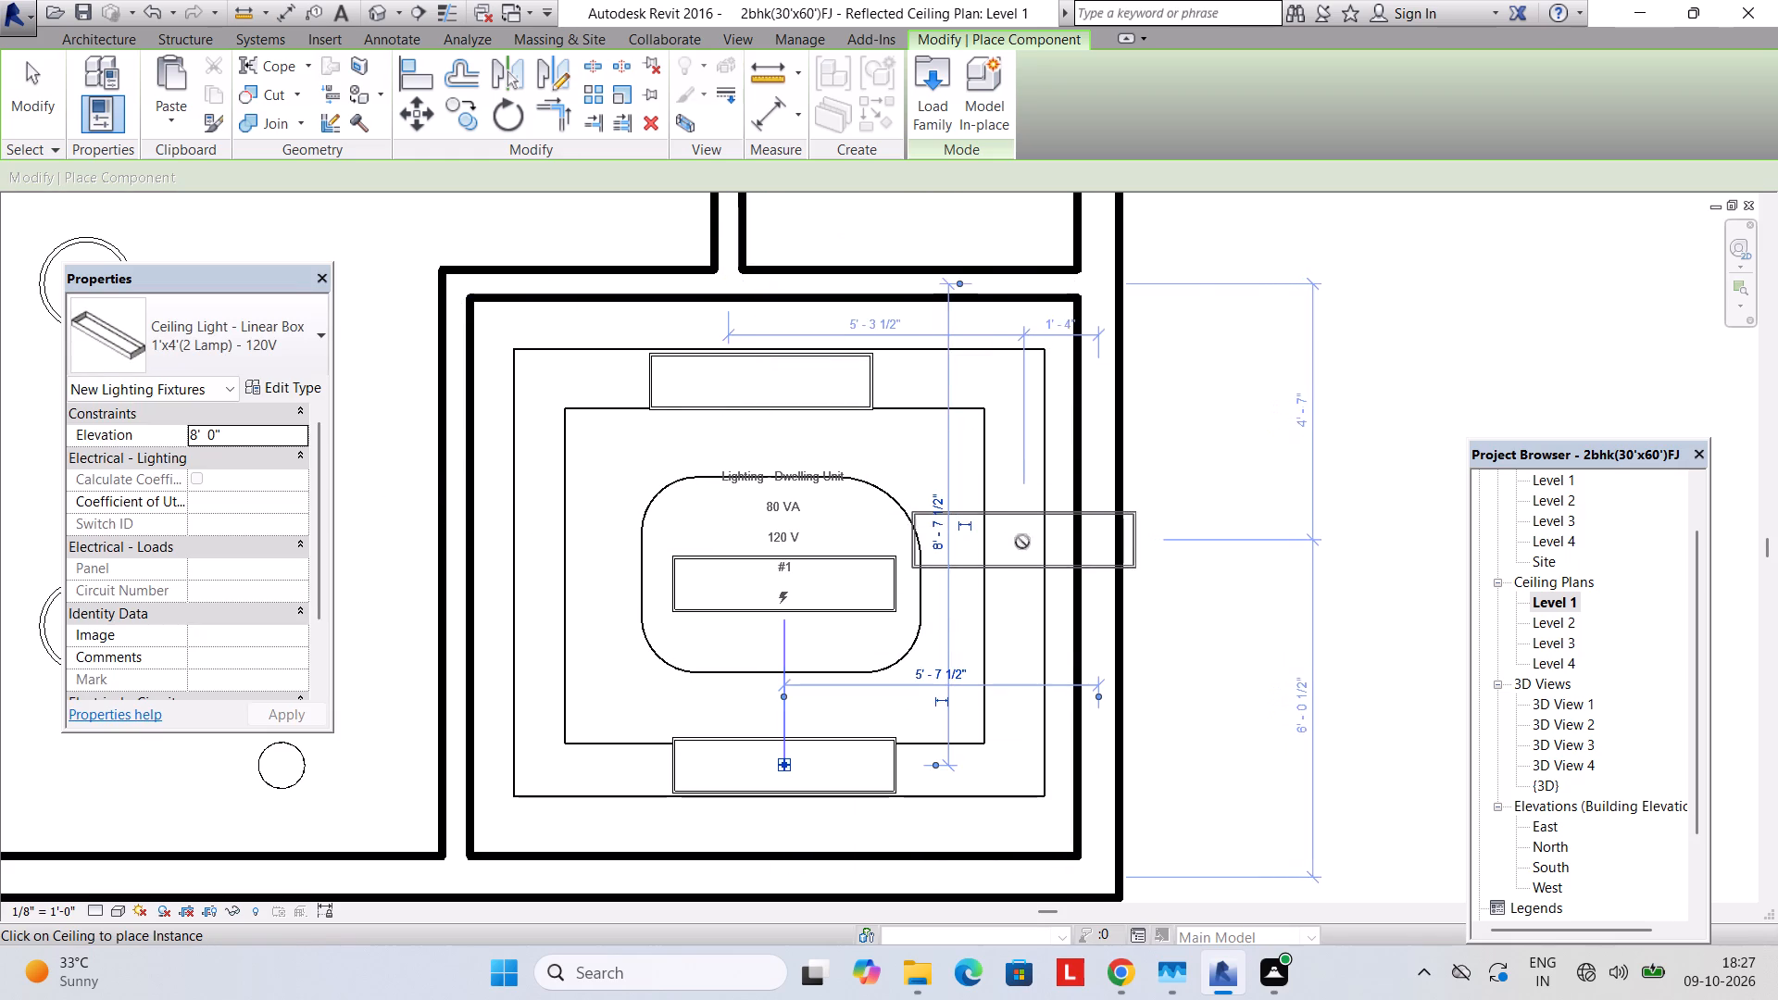
left_click(556, 587)
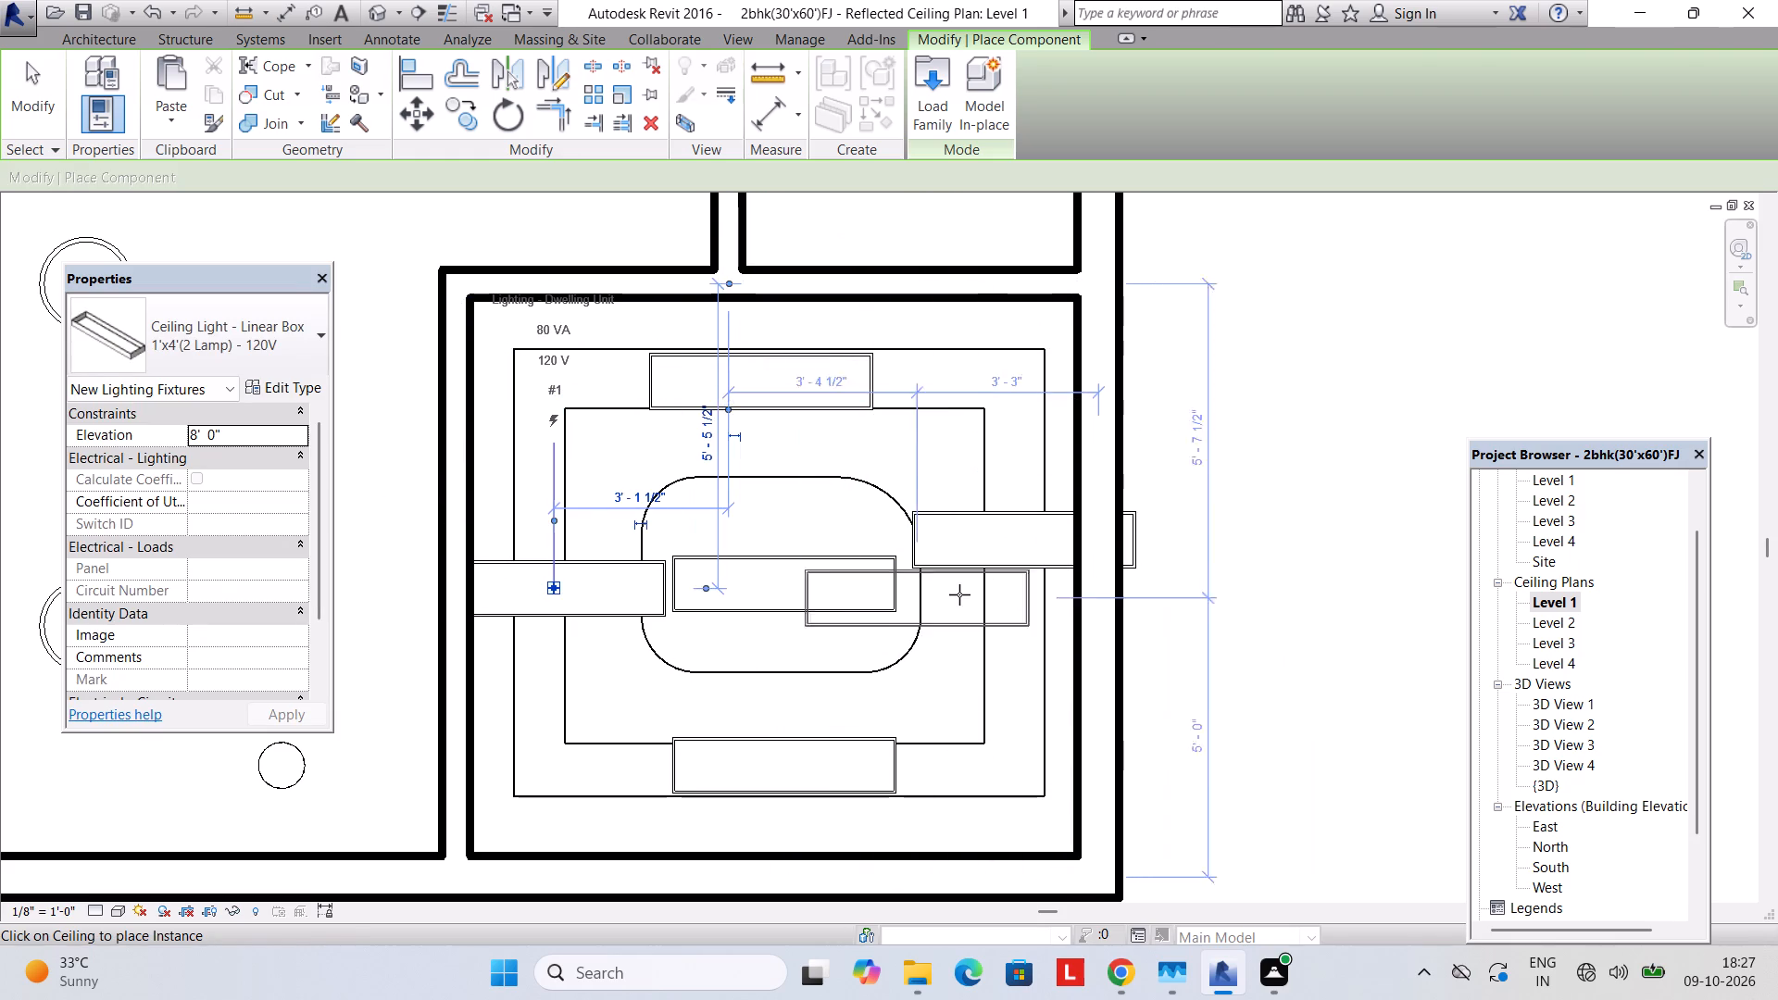
key("Escape")
key("Escape")
Rotate the linear light on the frame's right side 90 degrees and nudge it down and inward to fit within the frame.
left_click(996, 568)
key("space")
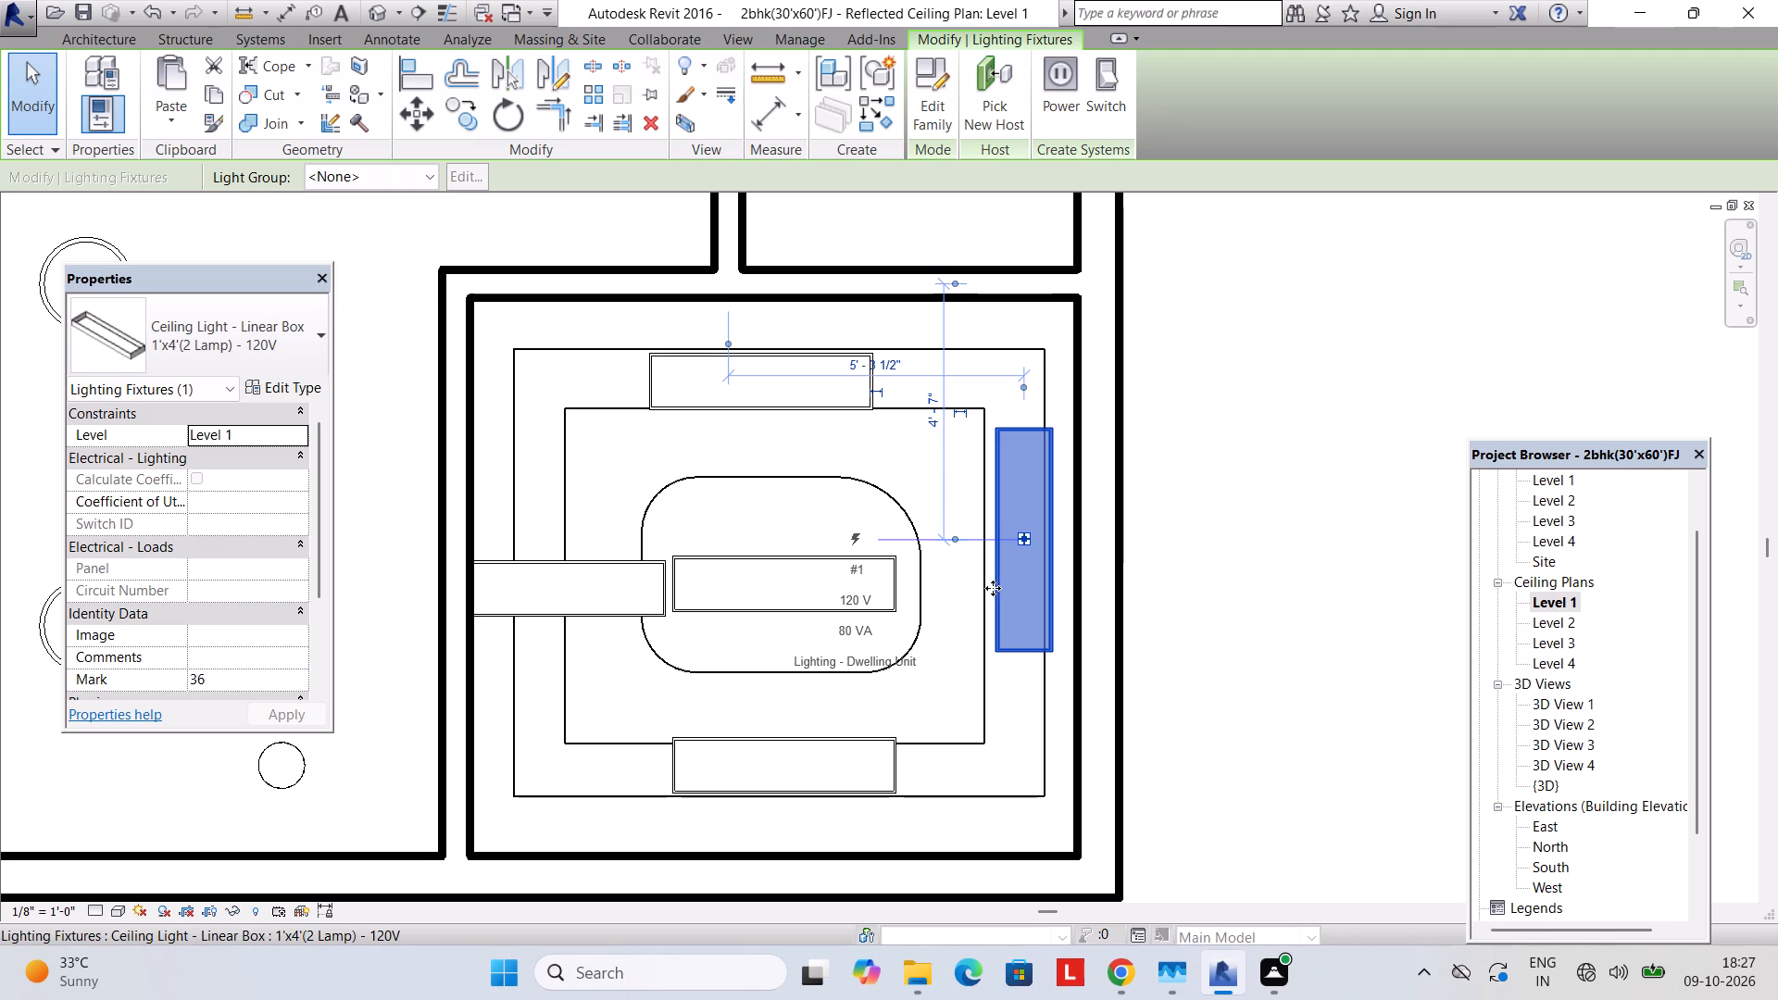
key("Down")
key("Down")
key("Down")
key("Left")
key("Left")
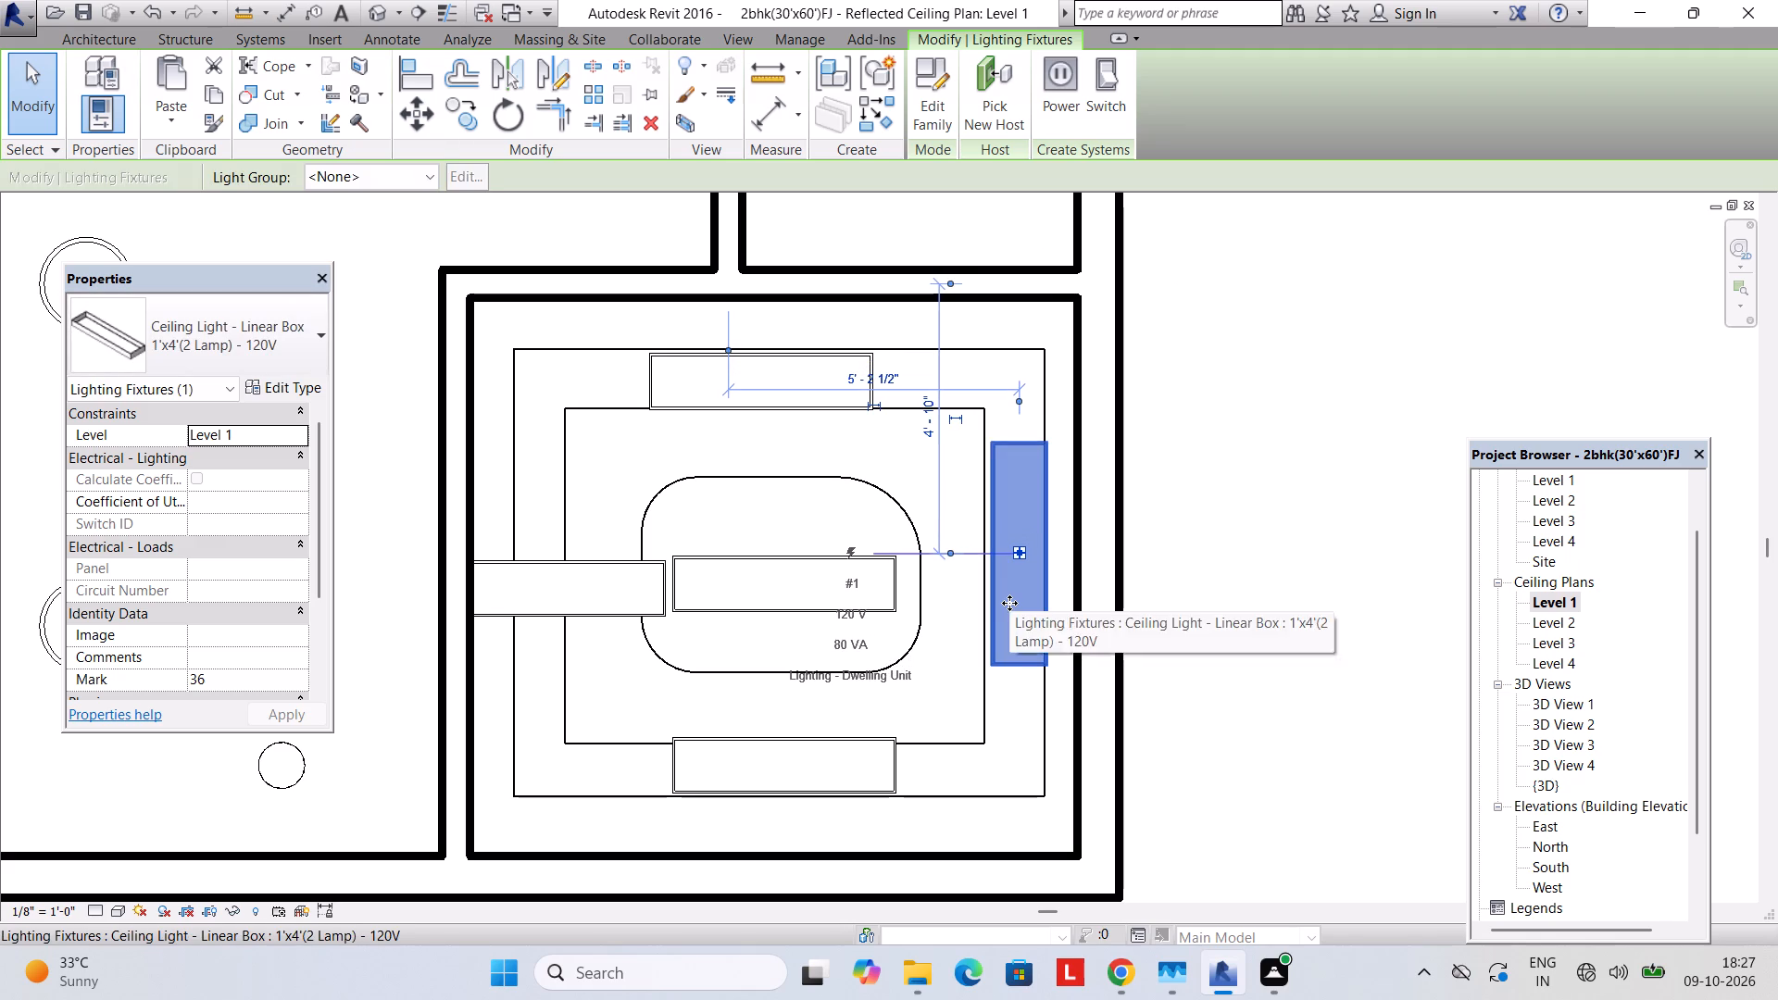
key("Down")
key("Down")
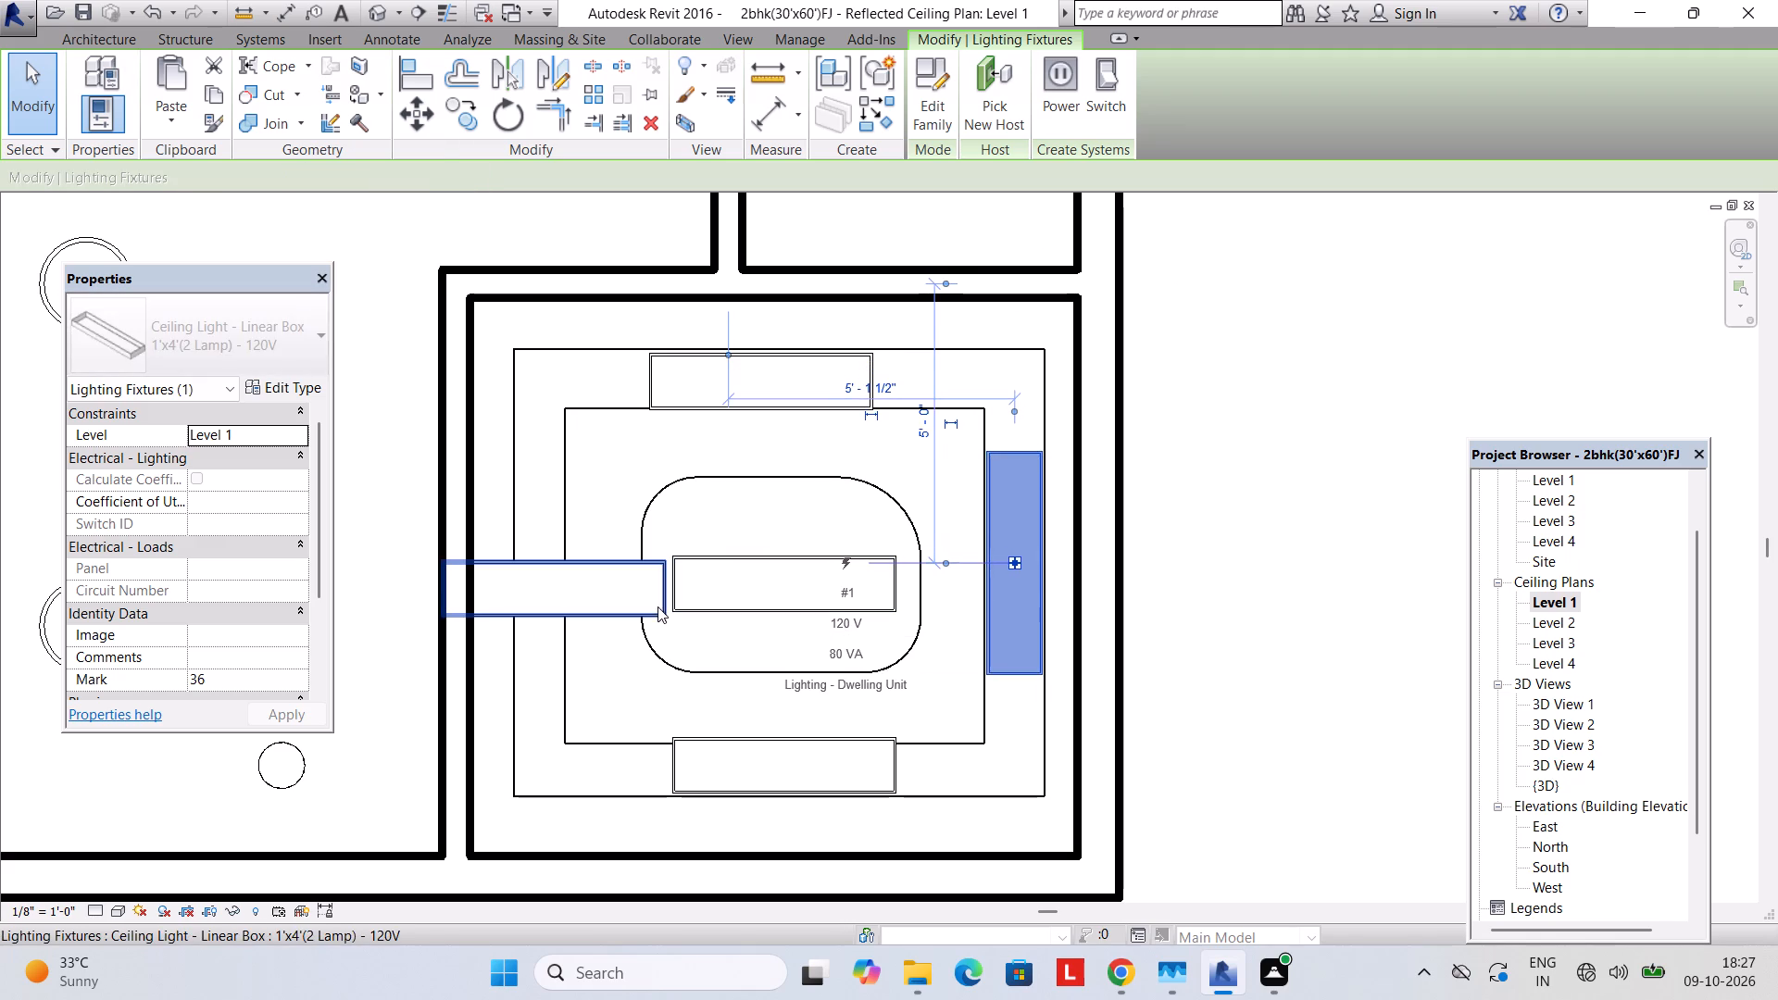
Rotate the linear light on the frame's left side 90 degrees and nudge it outward to 1' 6" from the wall and slightly upward.
left_click(630, 587)
key("space")
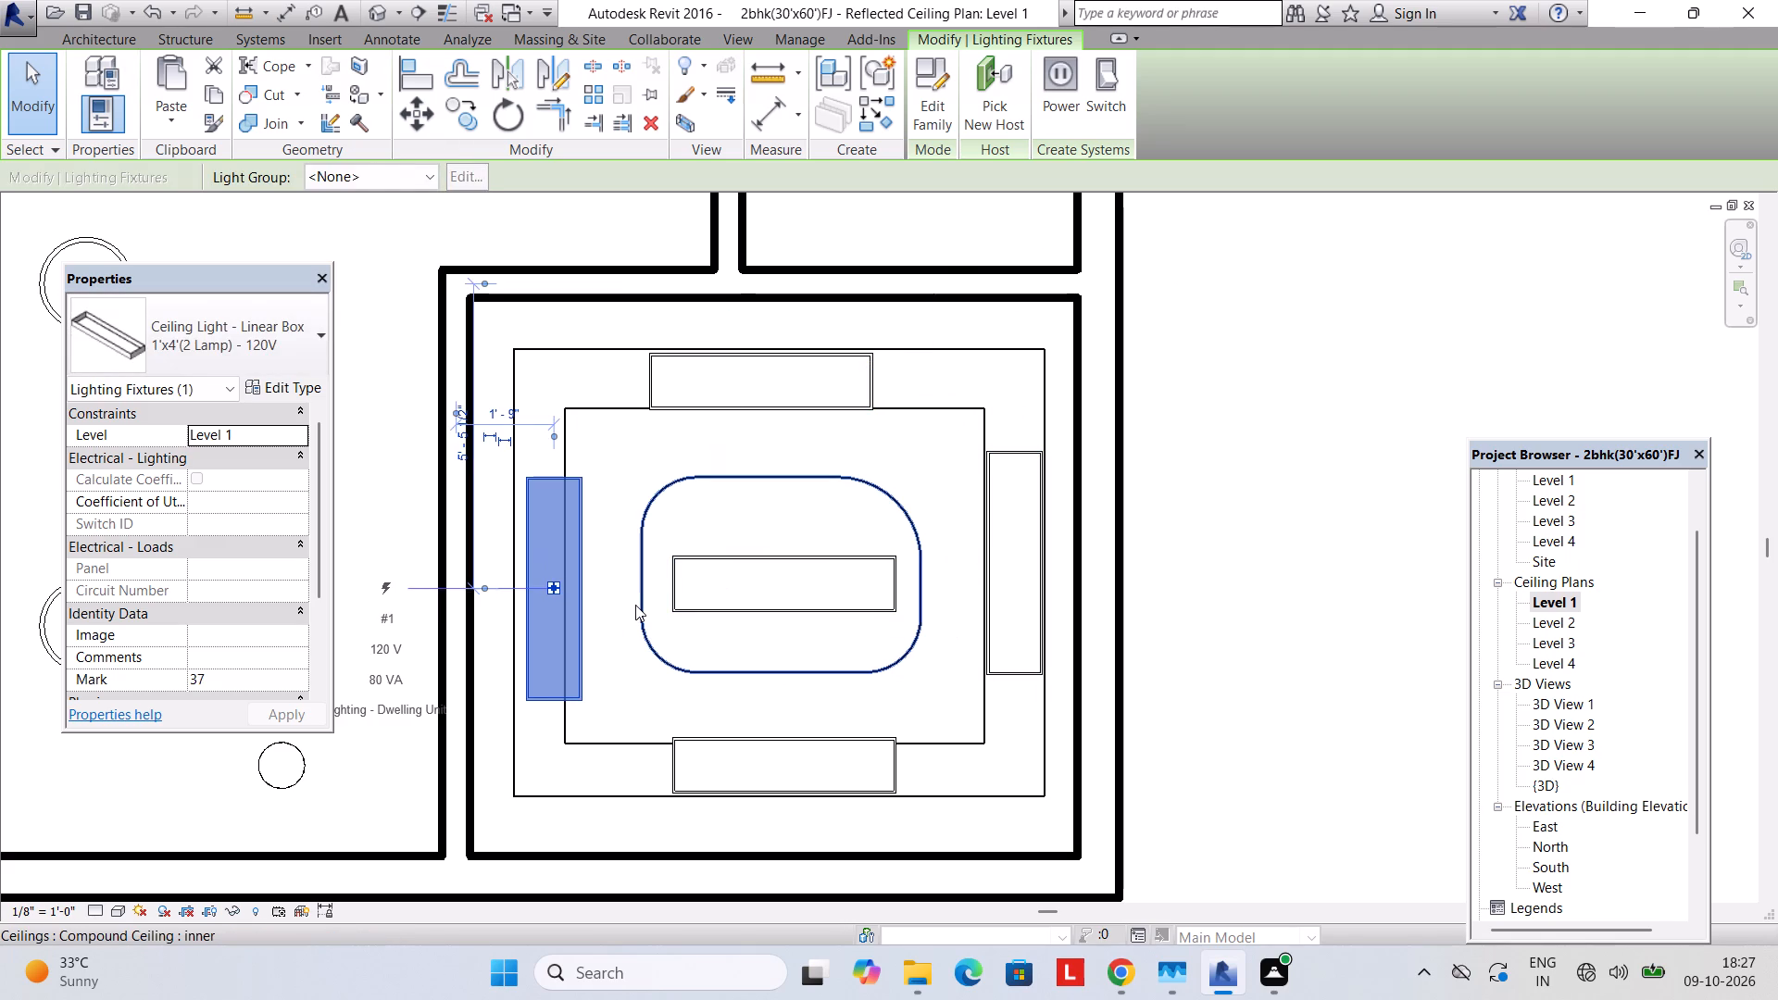
key("Left")
key("Left")
key("Left")
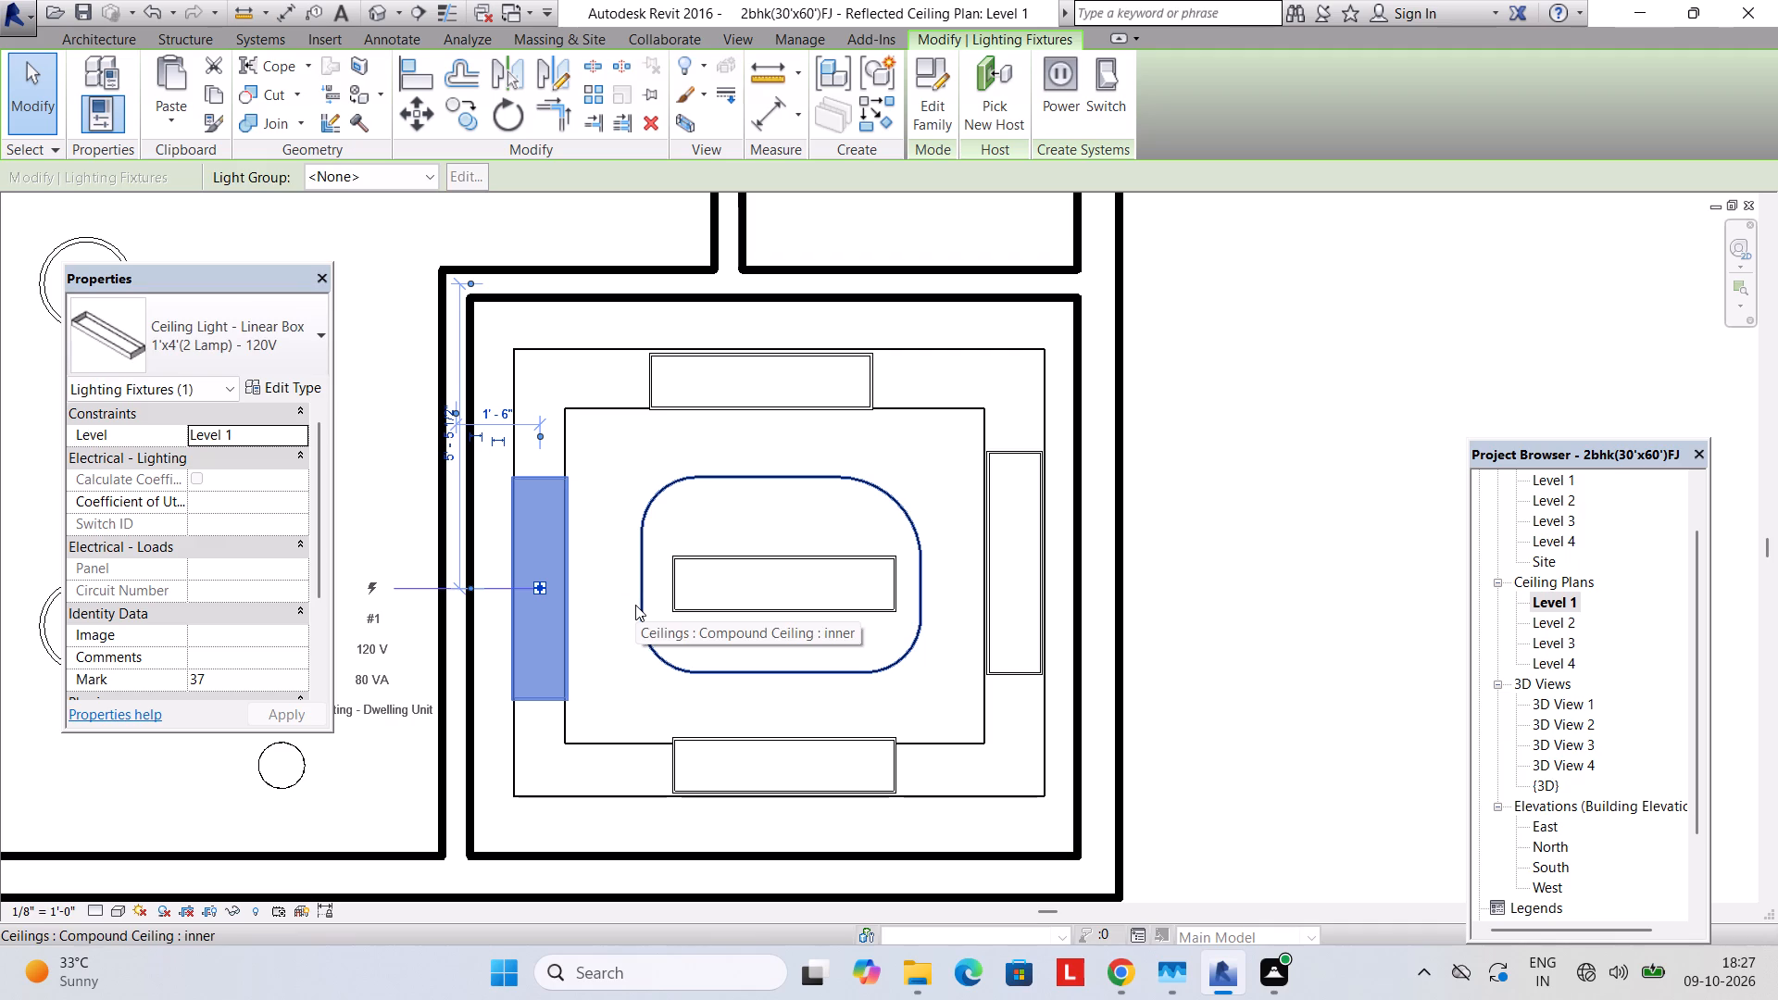
key("Up")
scroll(632, 586, "up", 5)
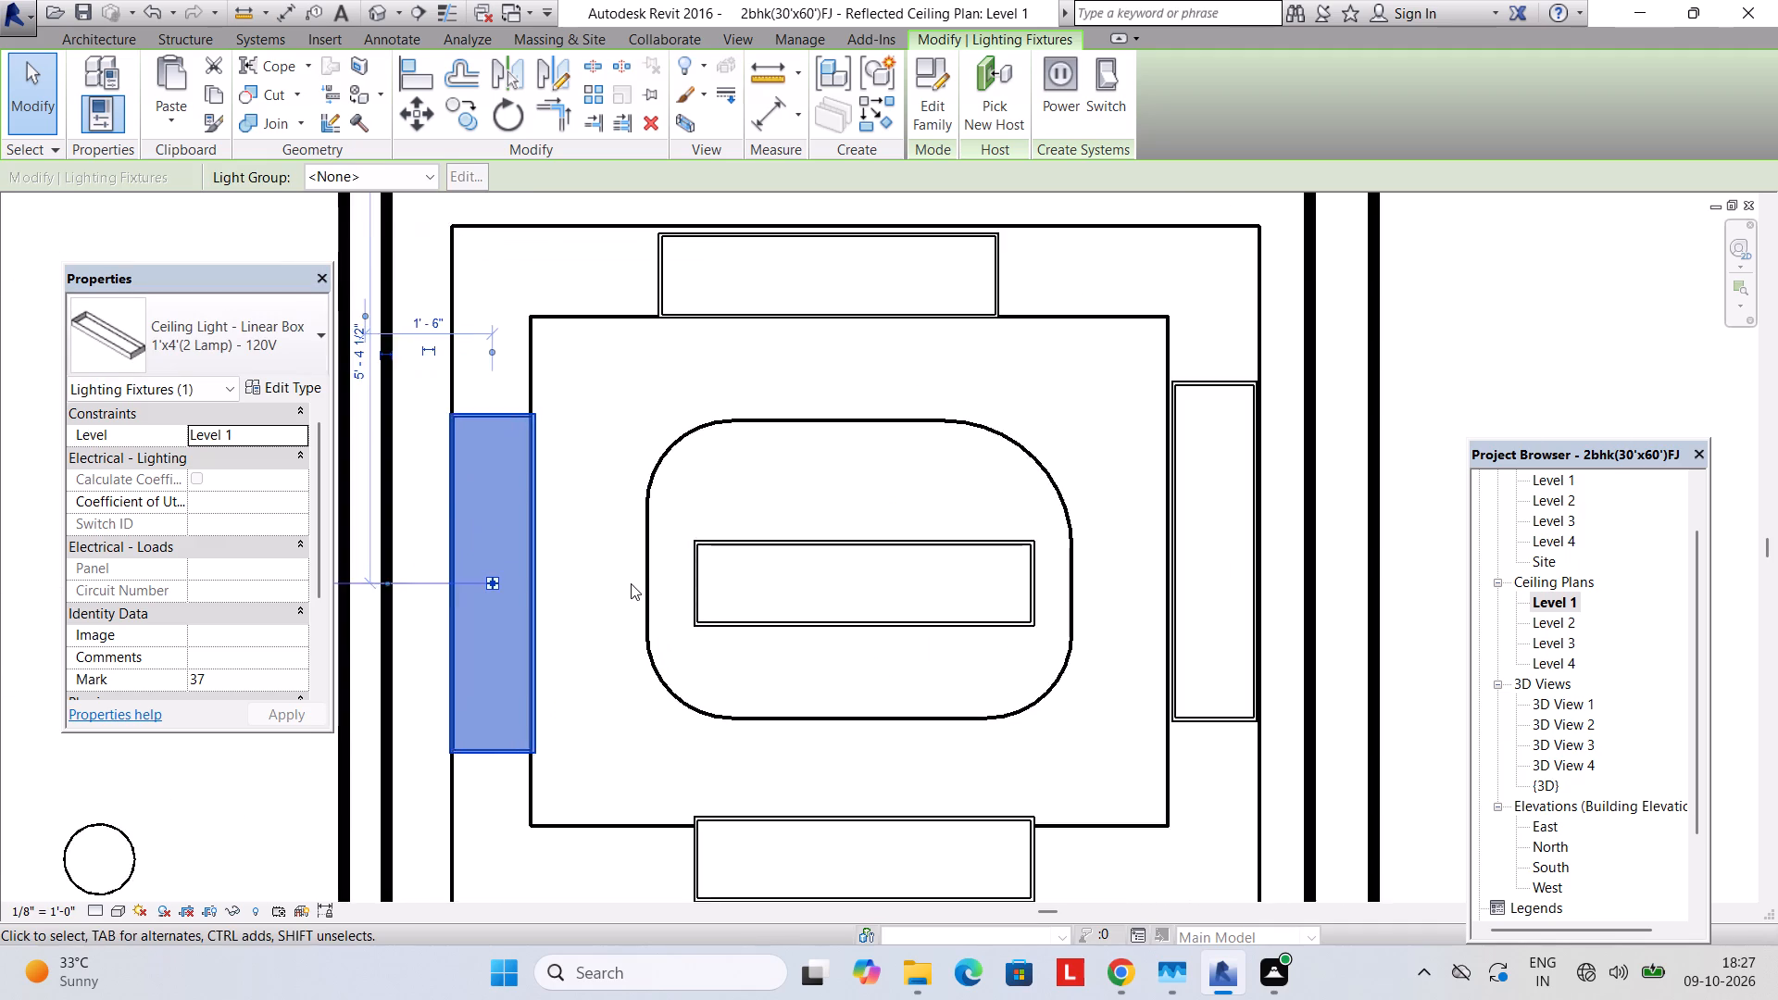
key("Escape")
scroll(1213, 646, "down", 5)
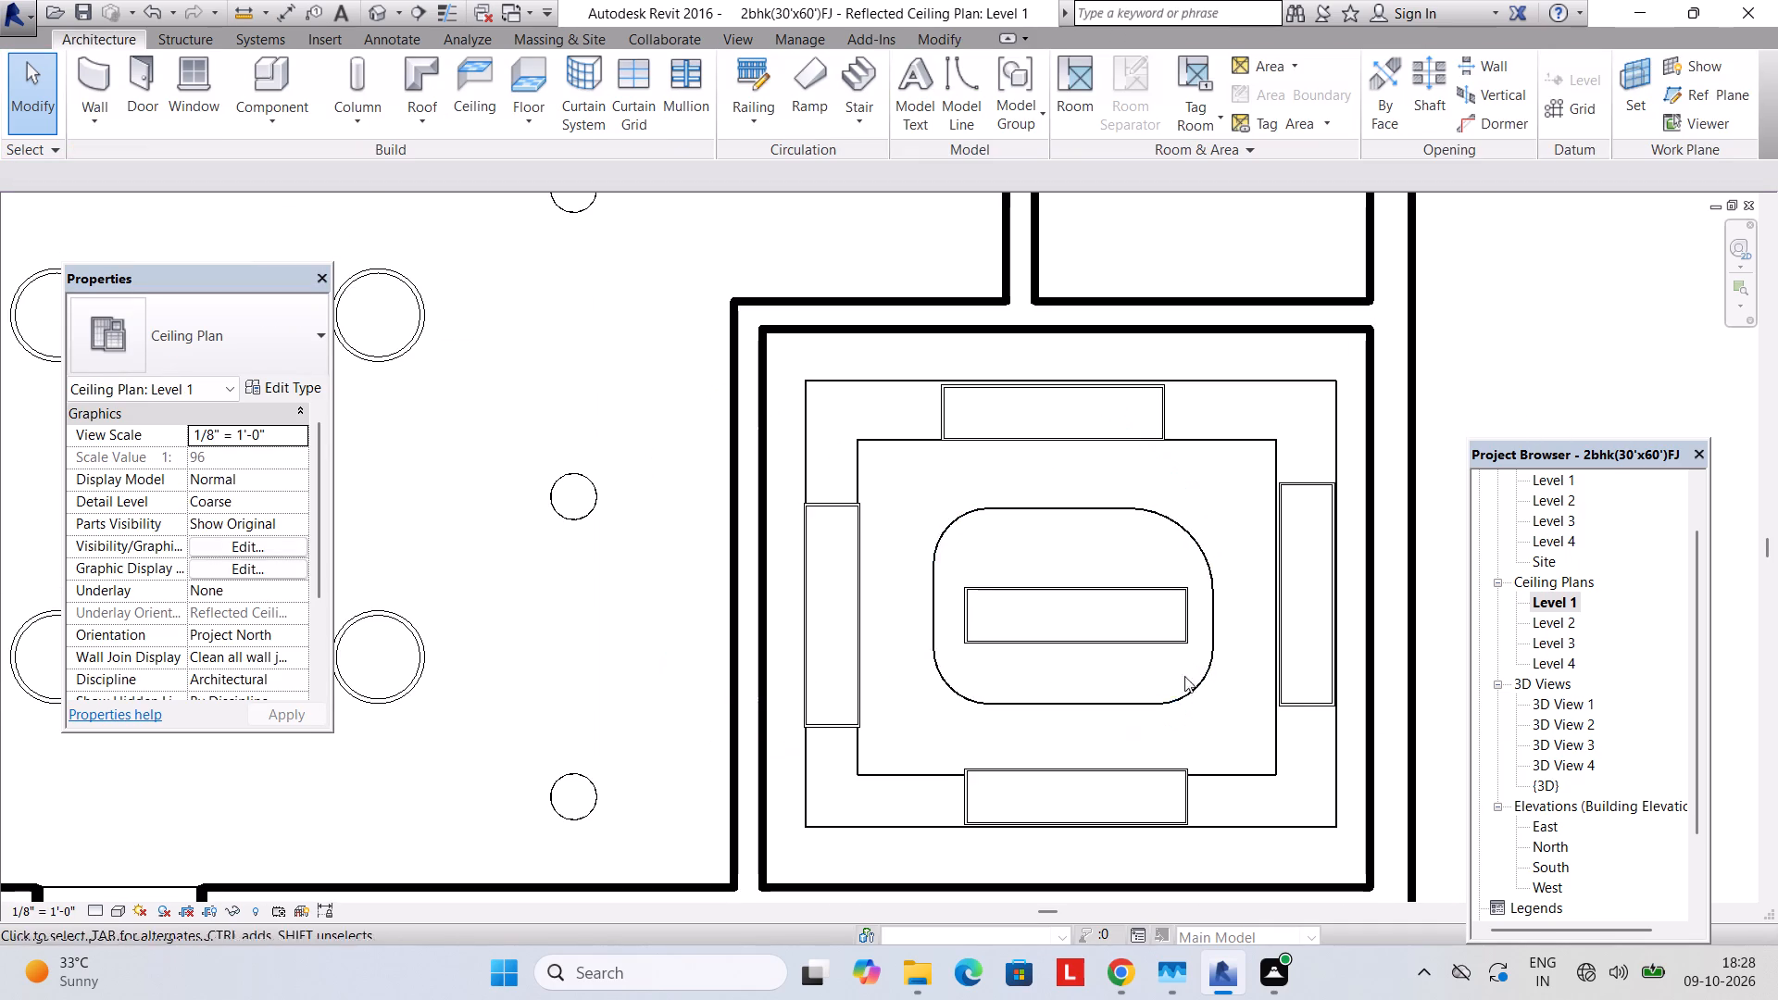
middle_click_drag(1121, 704, 1108, 684)
left_click(820, 503)
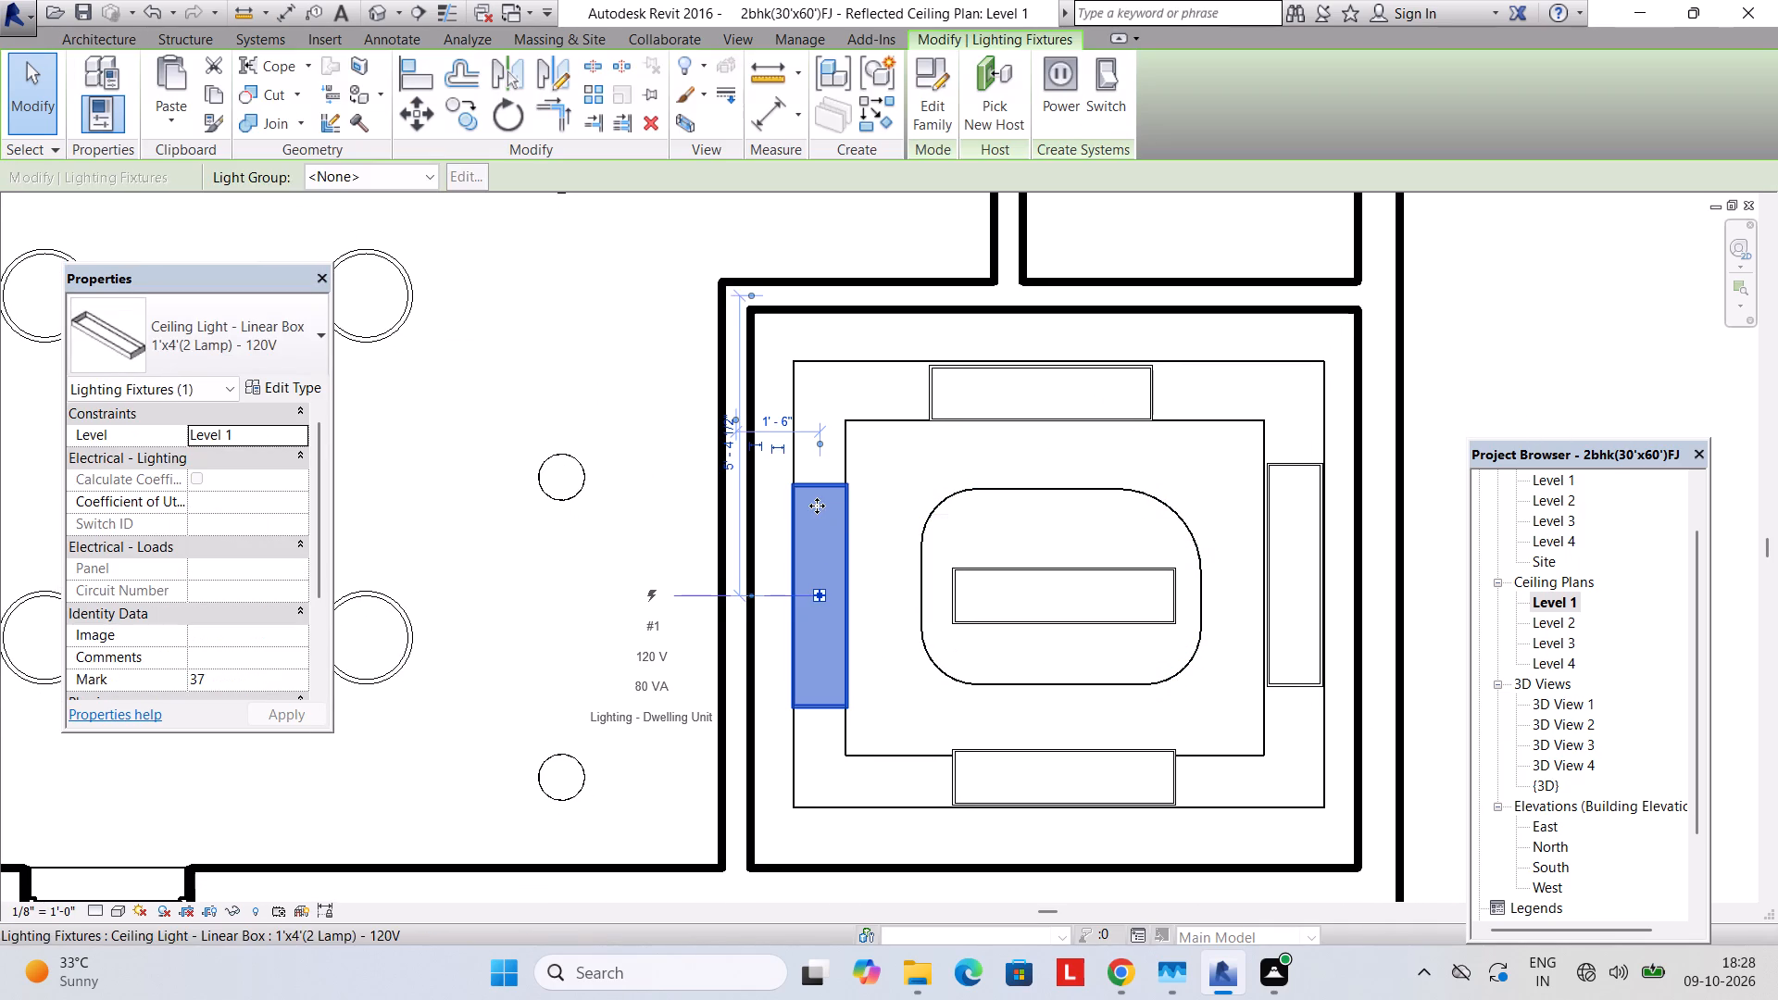
key("Up")
key("Escape")
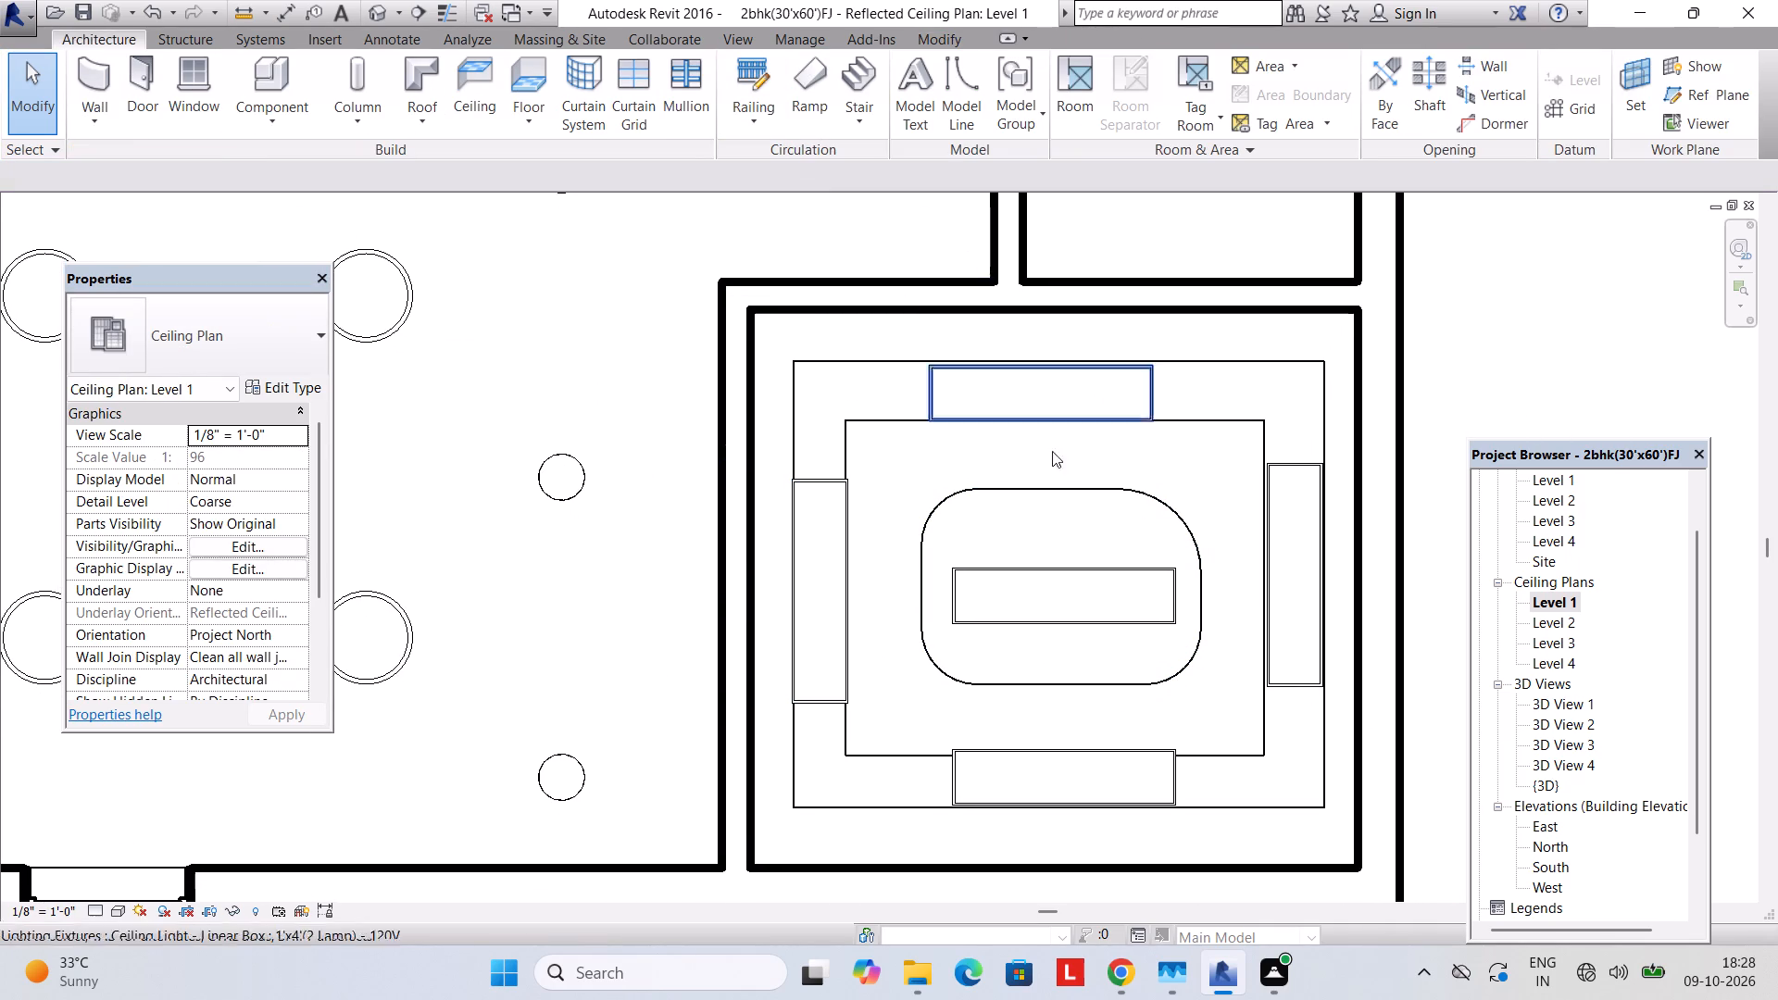
Place a camera in the front bedroom on the Level 1 floor plan, looking across the bed toward the window wall.
scroll(1060, 474, "down", 2)
middle_click_drag(1012, 473, 938, 466)
left_click(1541, 497)
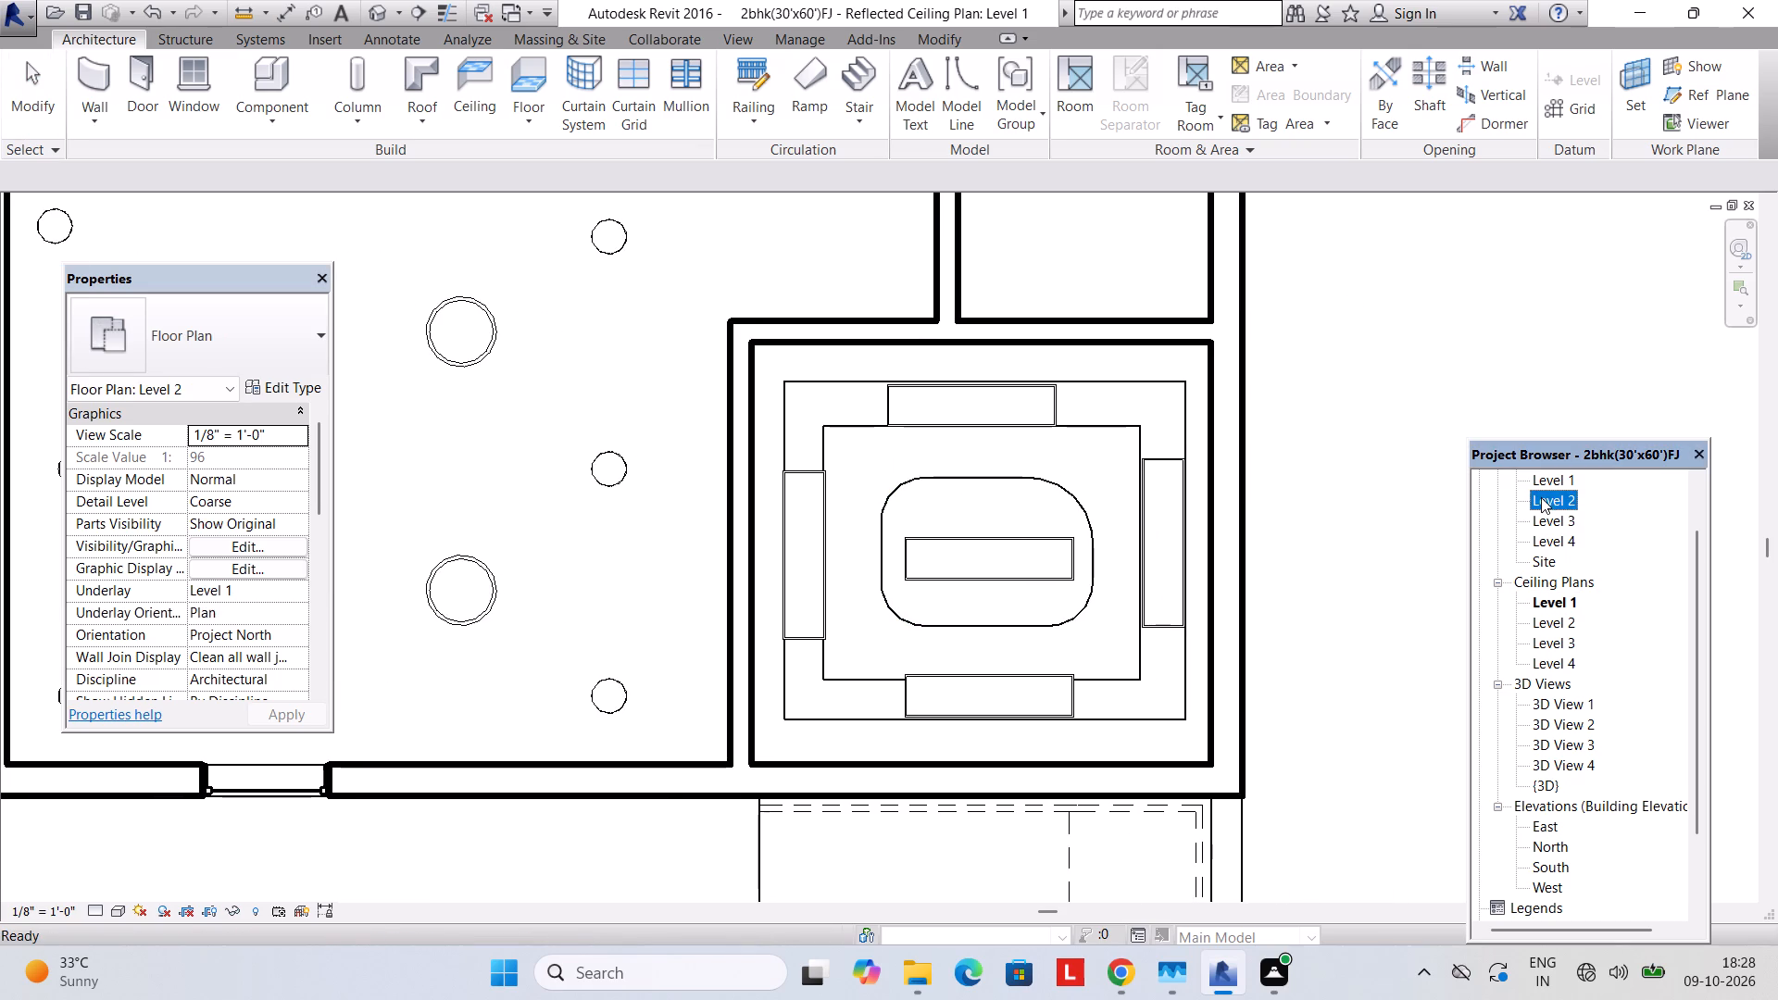
double_click(1545, 482)
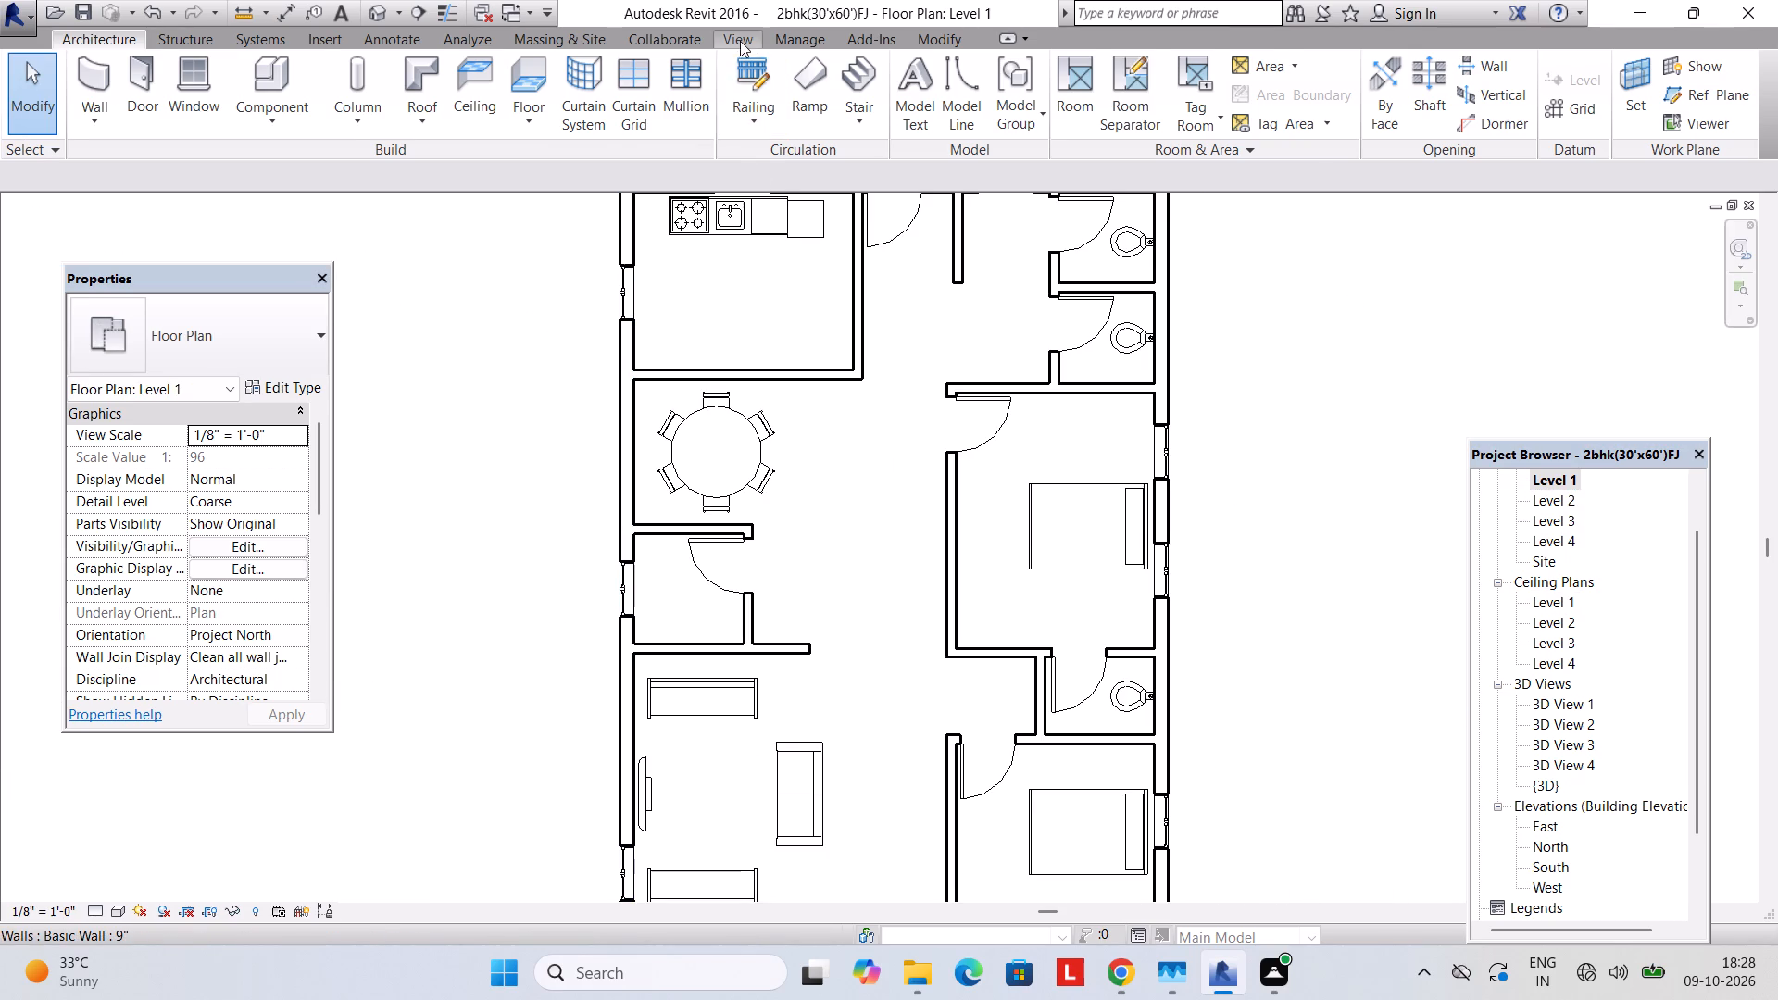
left_click(740, 41)
left_click(648, 131)
left_click(702, 206)
middle_click_drag(809, 479, 621, 401)
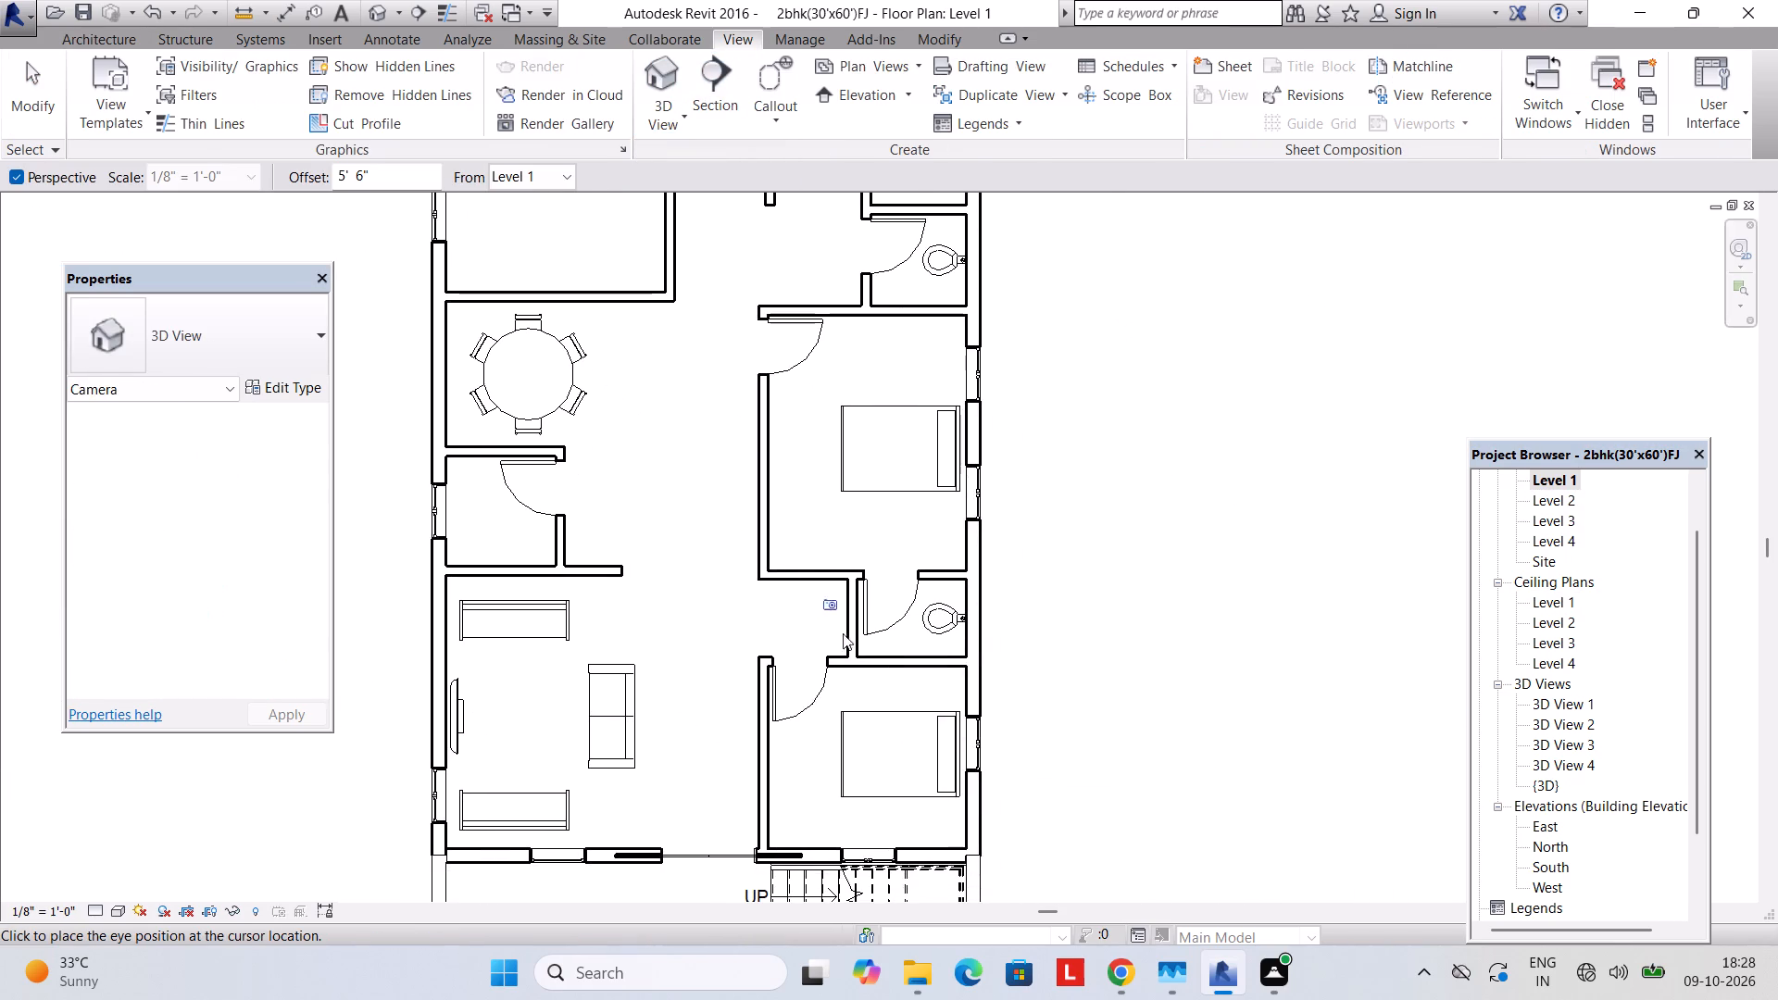
left_click(791, 764)
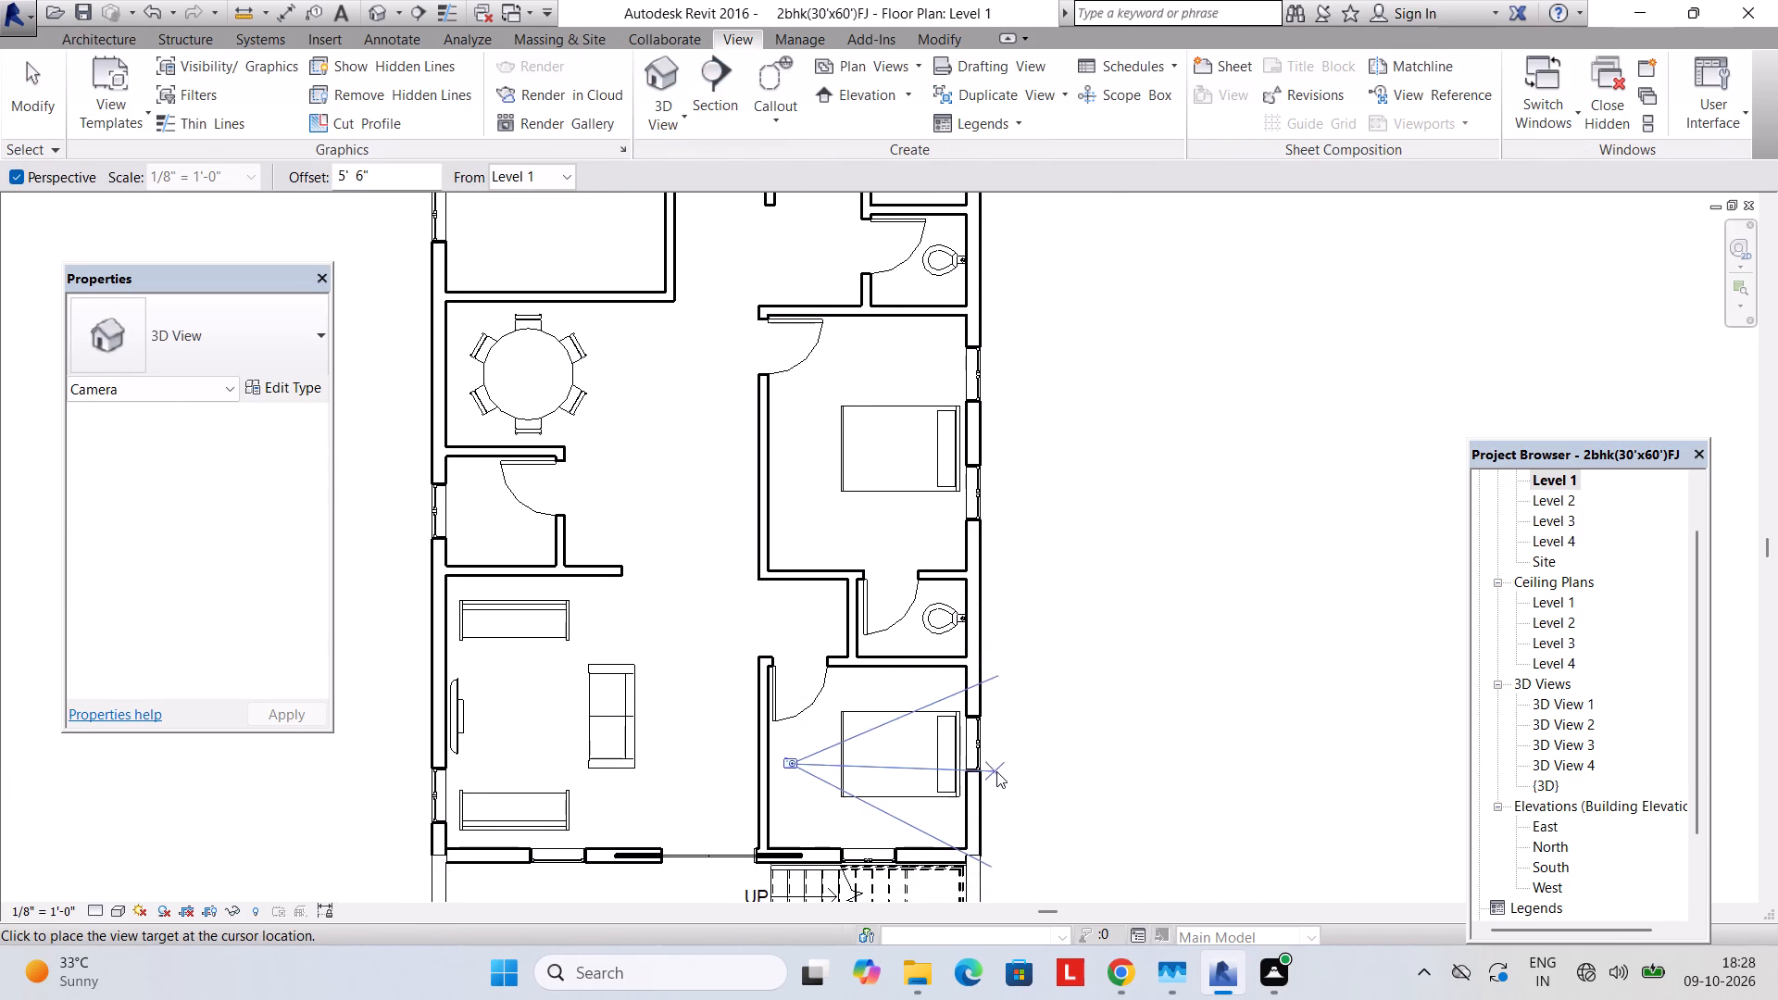
left_click(1001, 771)
Resize the new camera view's crop region to take in the bed and ceiling lights, with the sides trimmed near the window wall's edges.
scroll(818, 726, "down", 7)
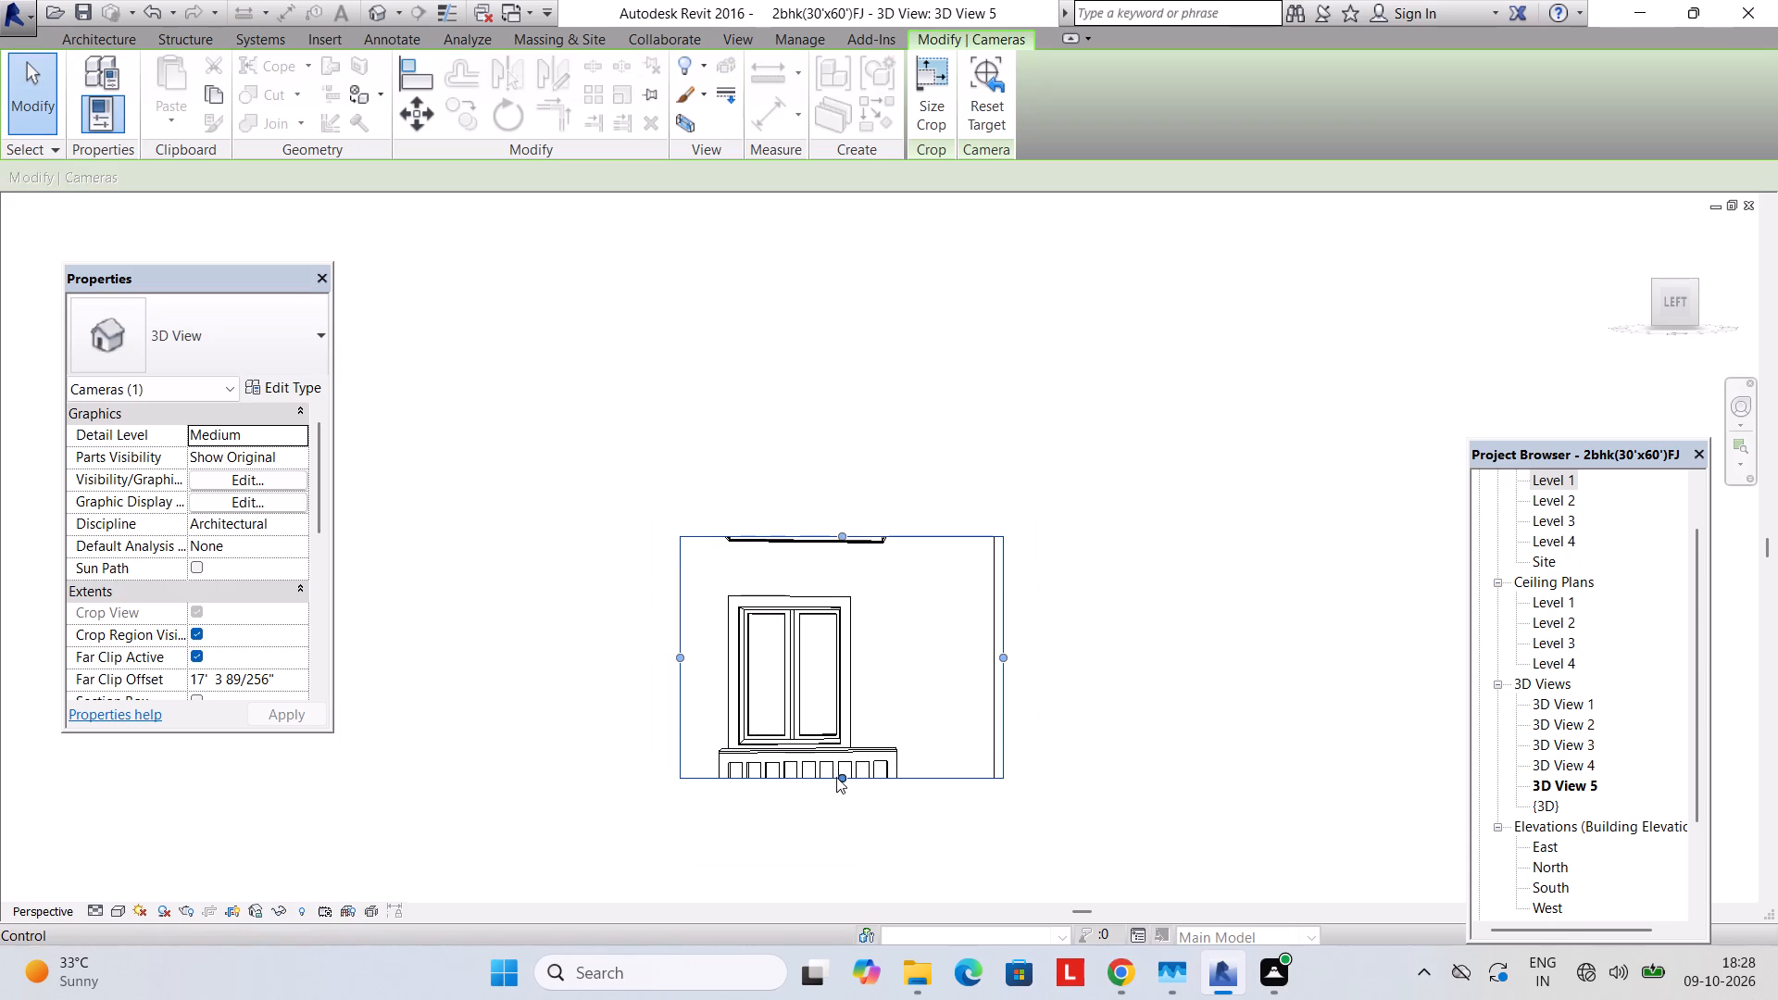
left_click_drag(836, 777, 835, 881)
left_click_drag(677, 712, 525, 728)
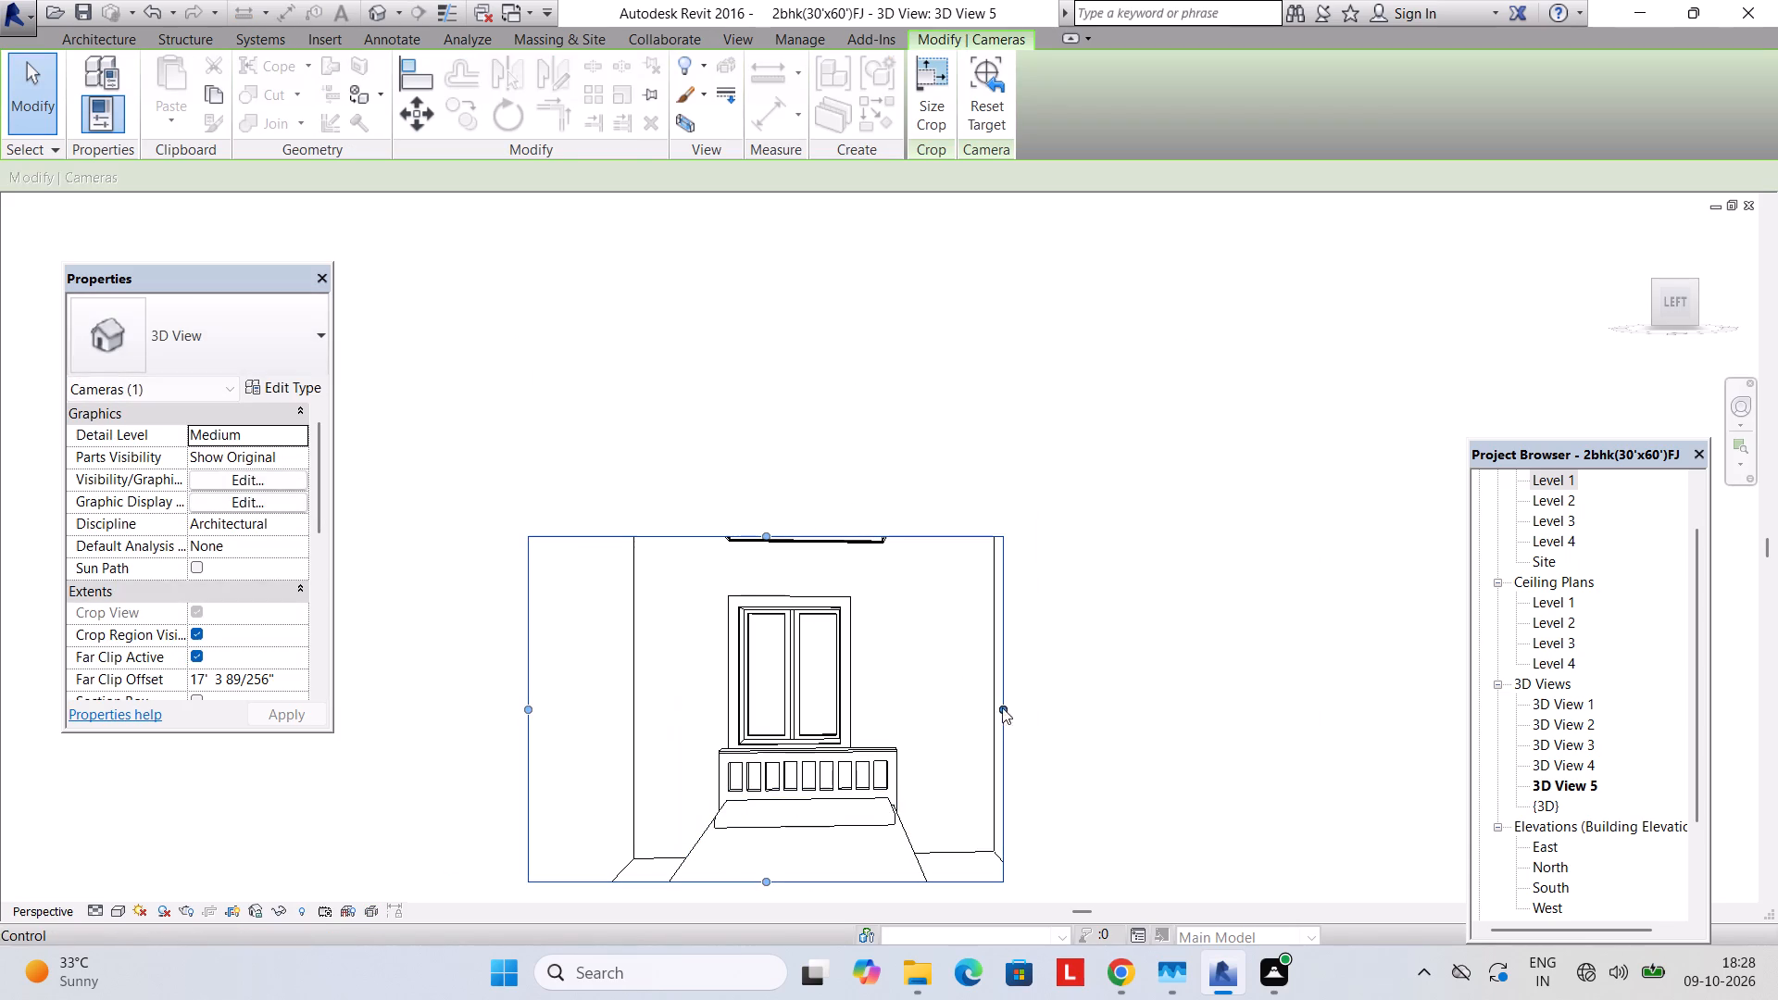
left_click_drag(1000, 707, 1070, 718)
left_click_drag(795, 538, 794, 406)
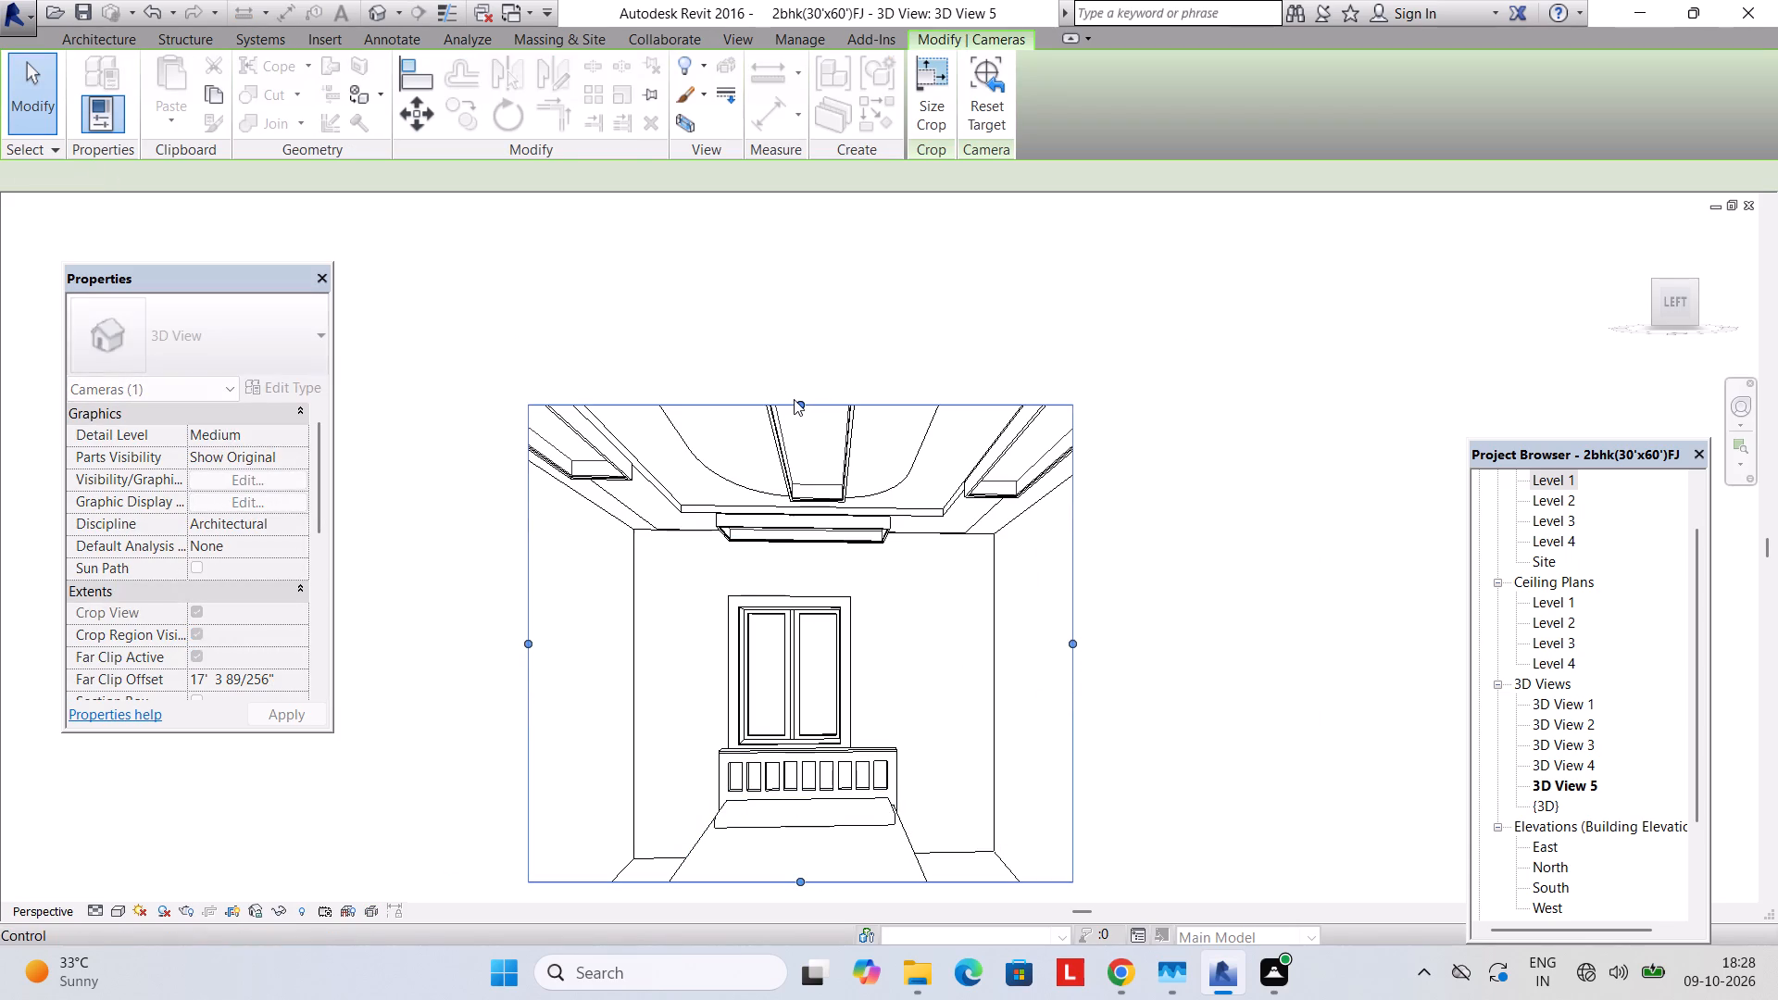
left_click_drag(794, 399, 794, 375)
left_click_drag(517, 629, 551, 633)
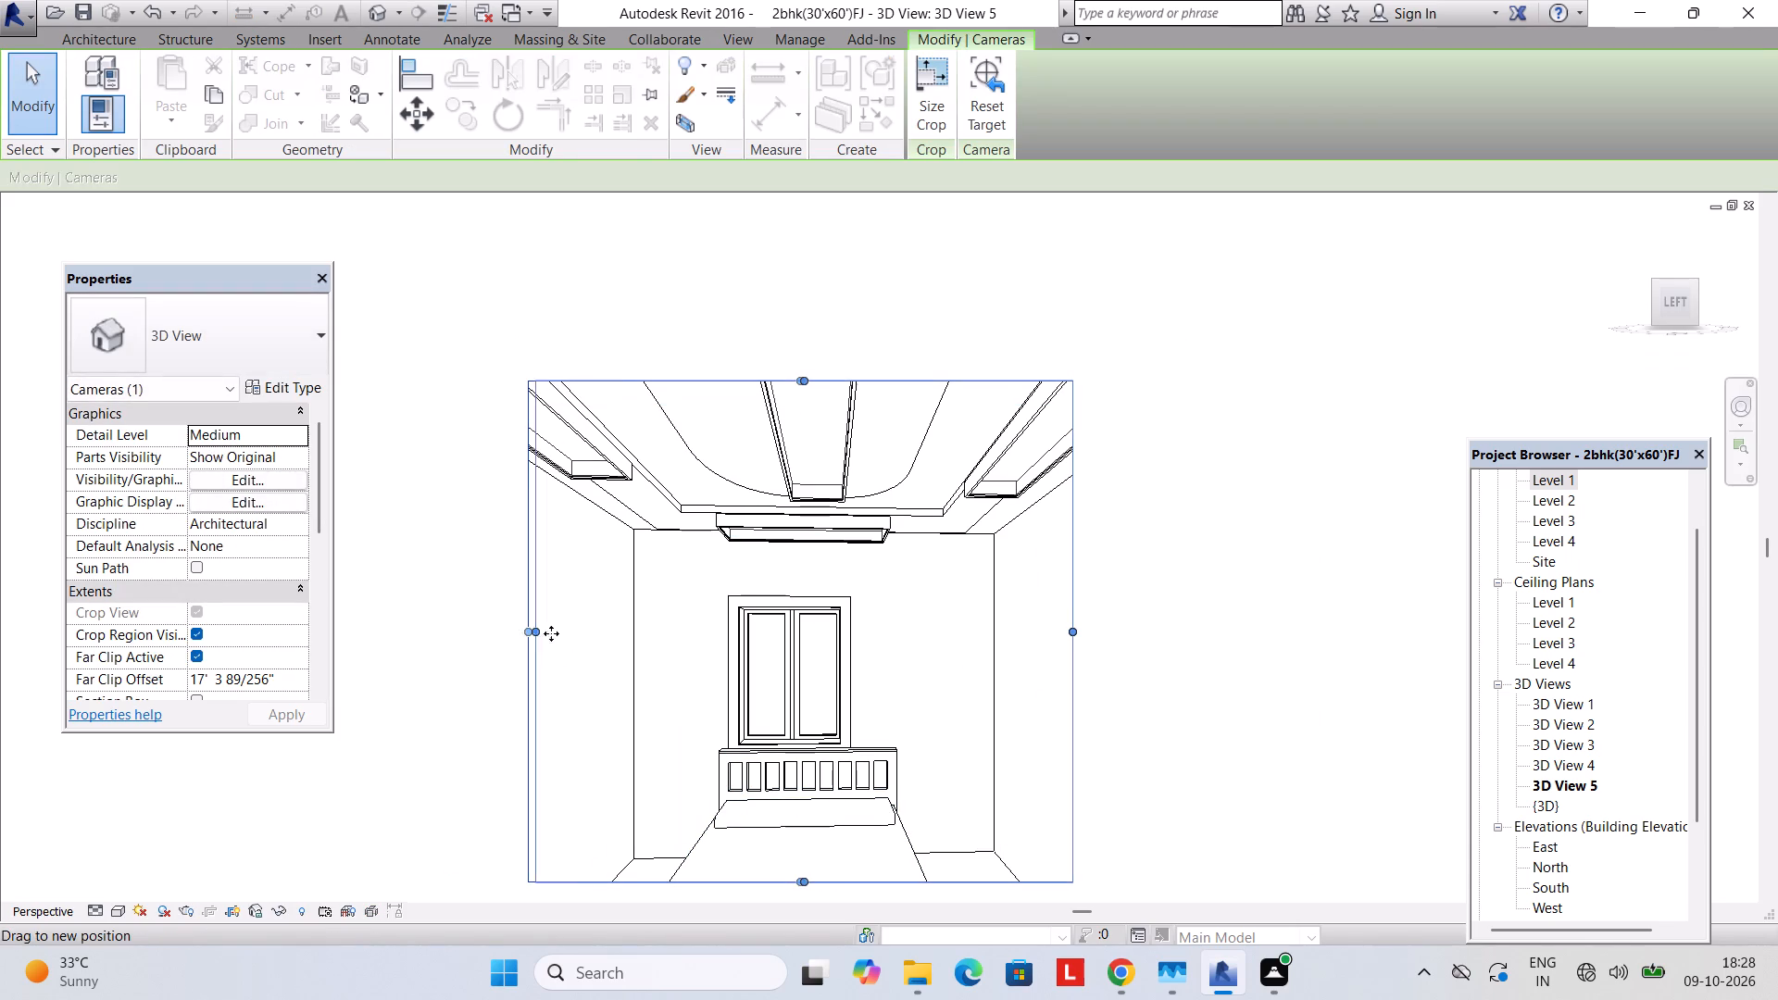
left_click_drag(551, 633, 626, 647)
left_click_drag(1077, 632, 1001, 638)
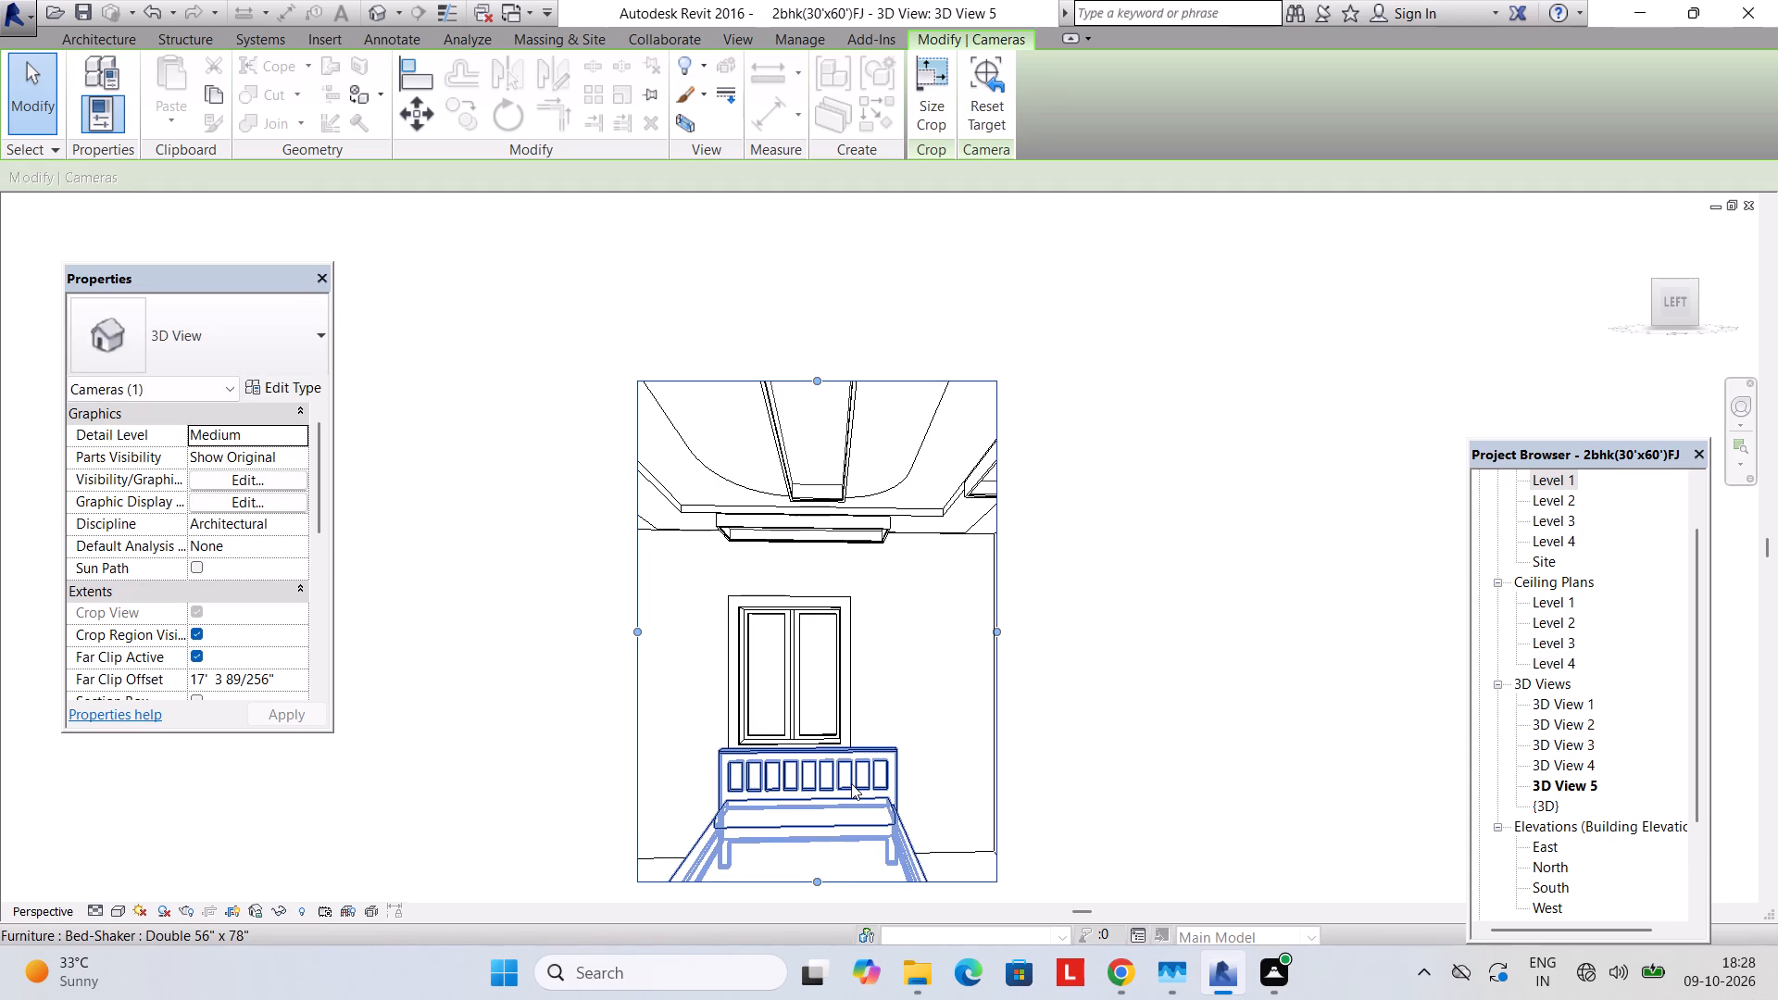
Render the front bedroom camera view at Low quality and 75 DPI printer resolution with the Interior: Artificial only lighting scheme.
type("rr")
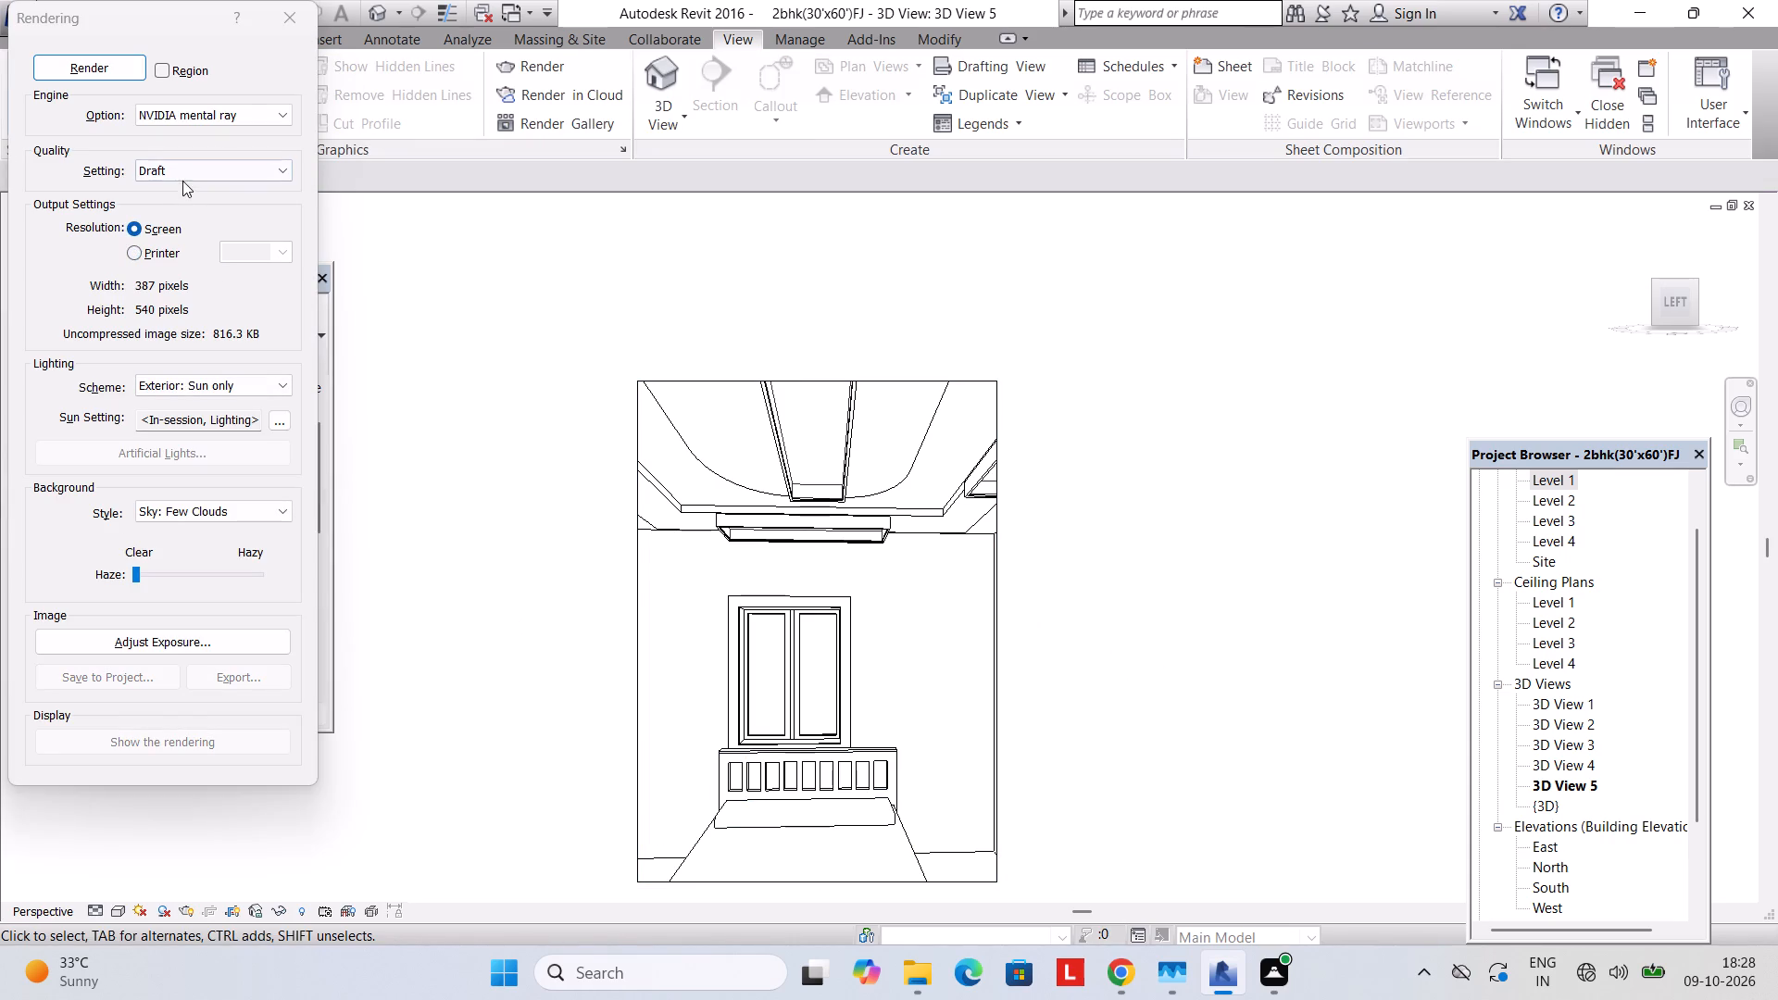
left_click(185, 170)
left_click(182, 211)
left_click(140, 256)
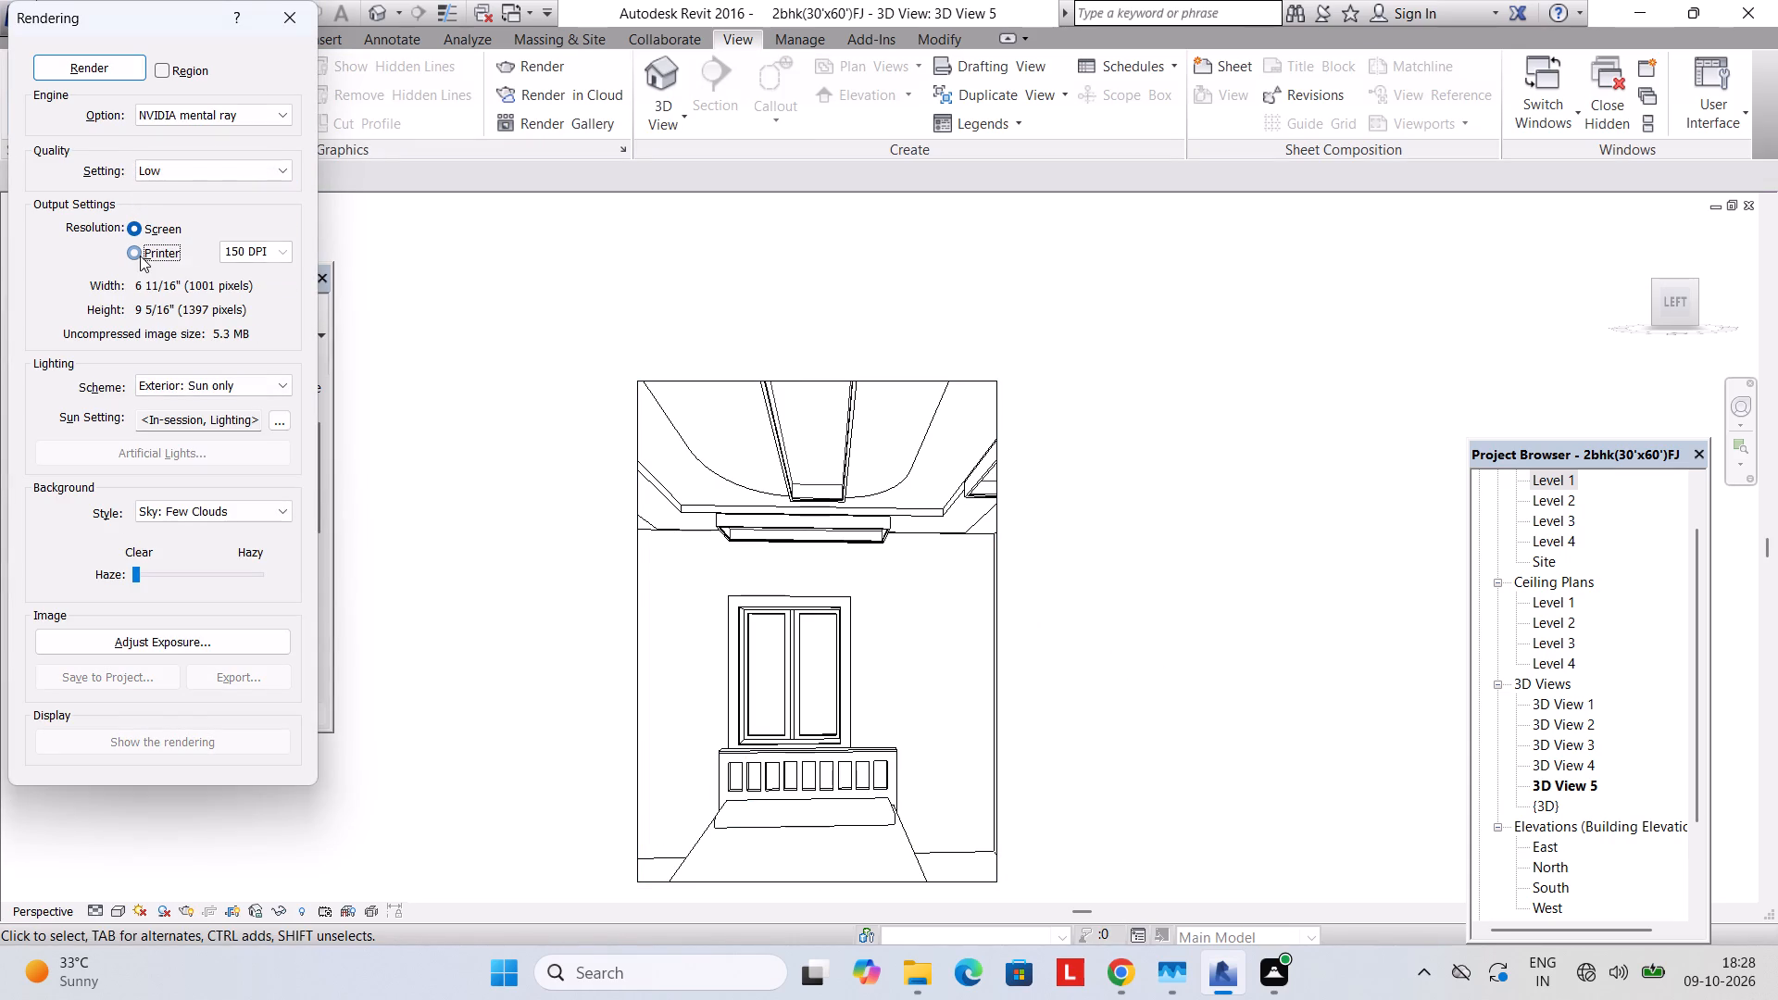
left_click(269, 250)
left_click(272, 255)
left_click(287, 250)
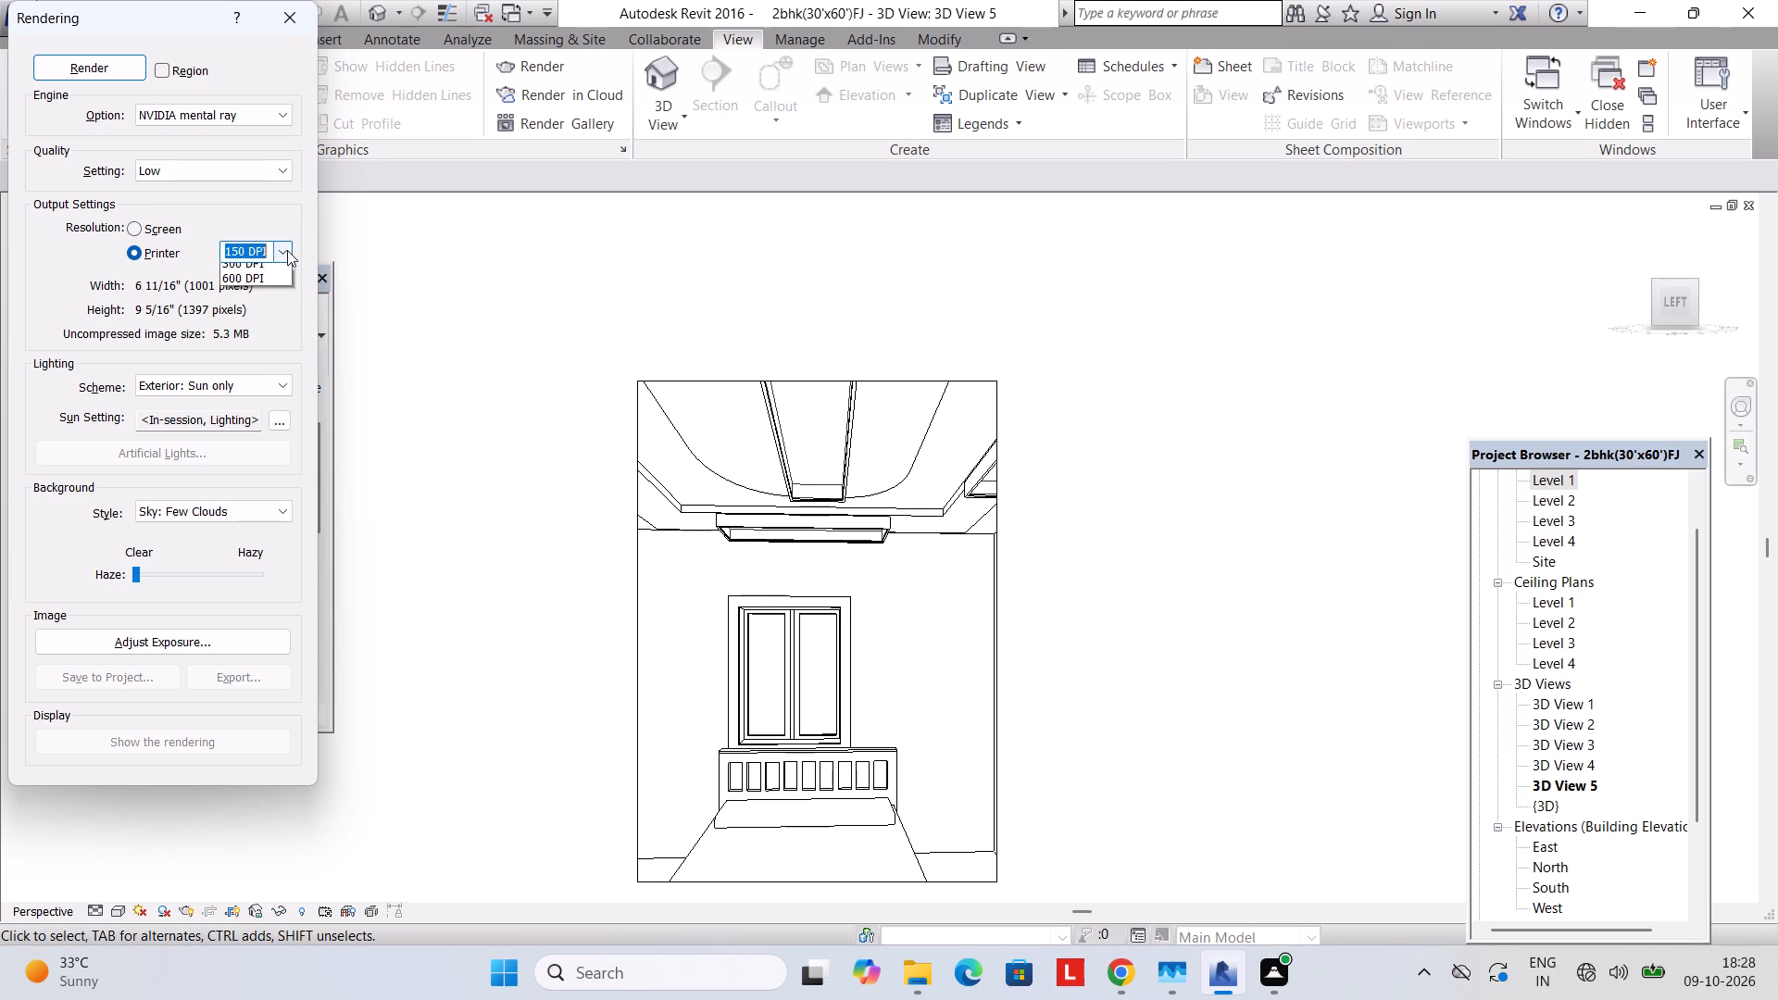
left_click(272, 275)
left_click(251, 395)
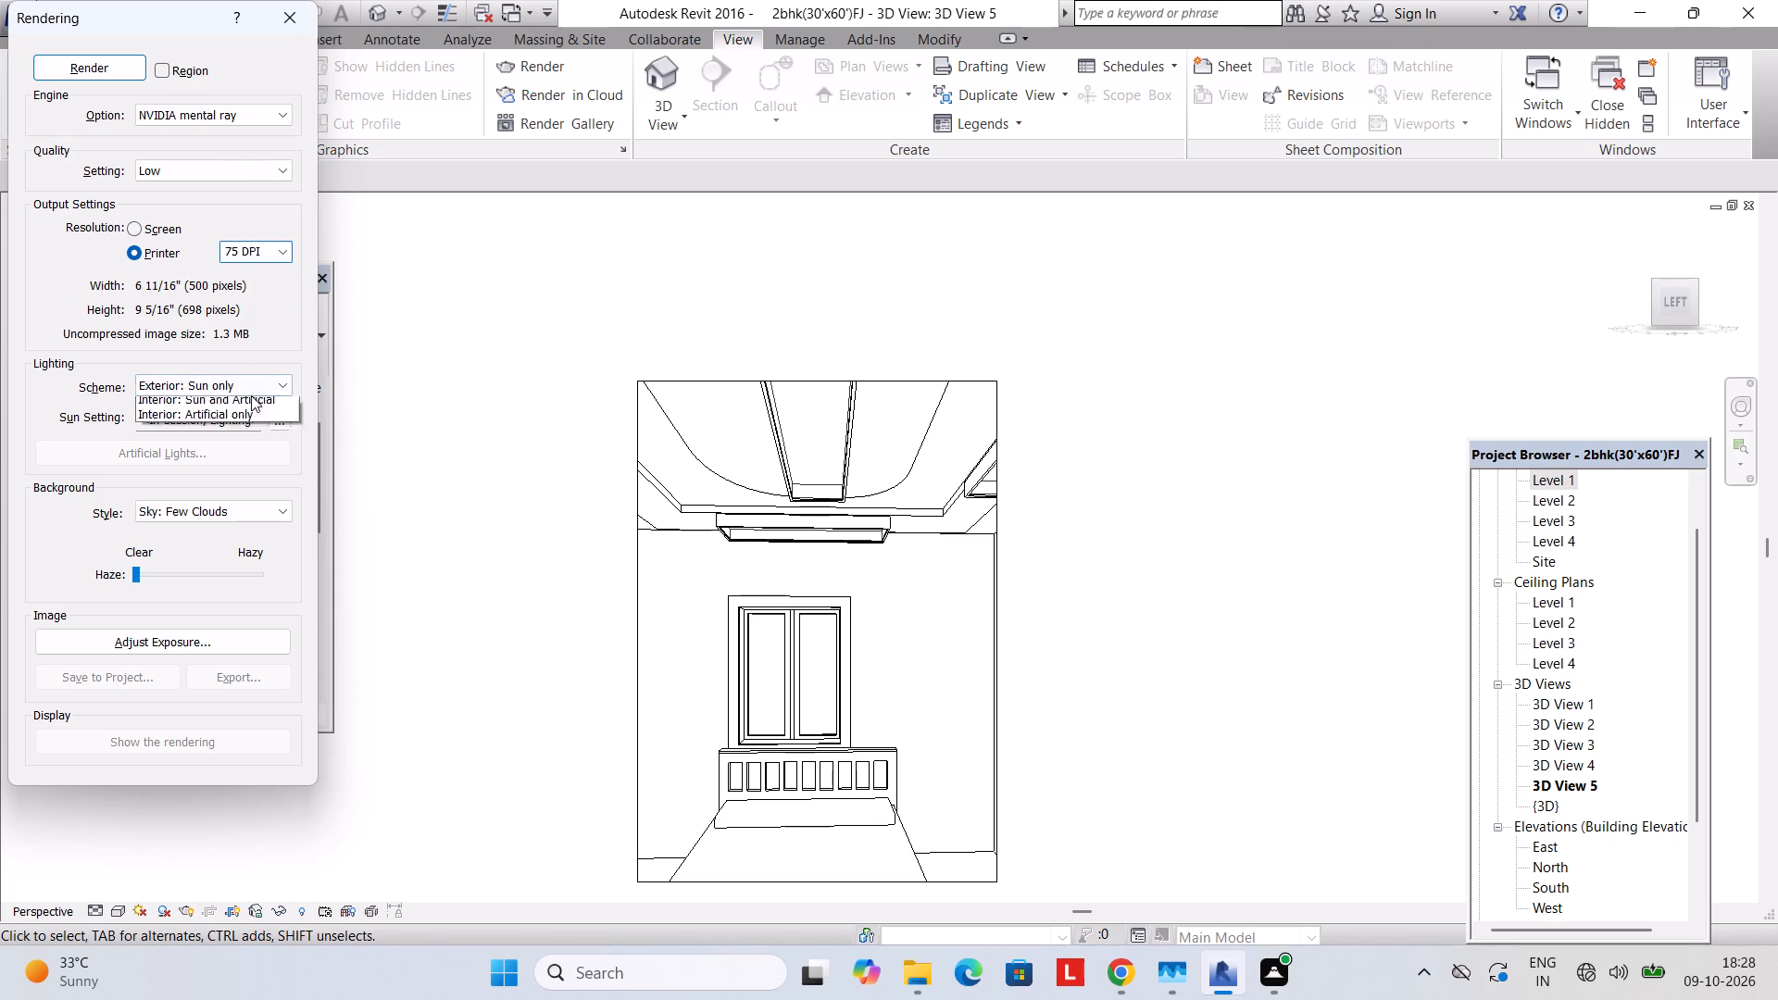
left_click(241, 484)
left_click(74, 75)
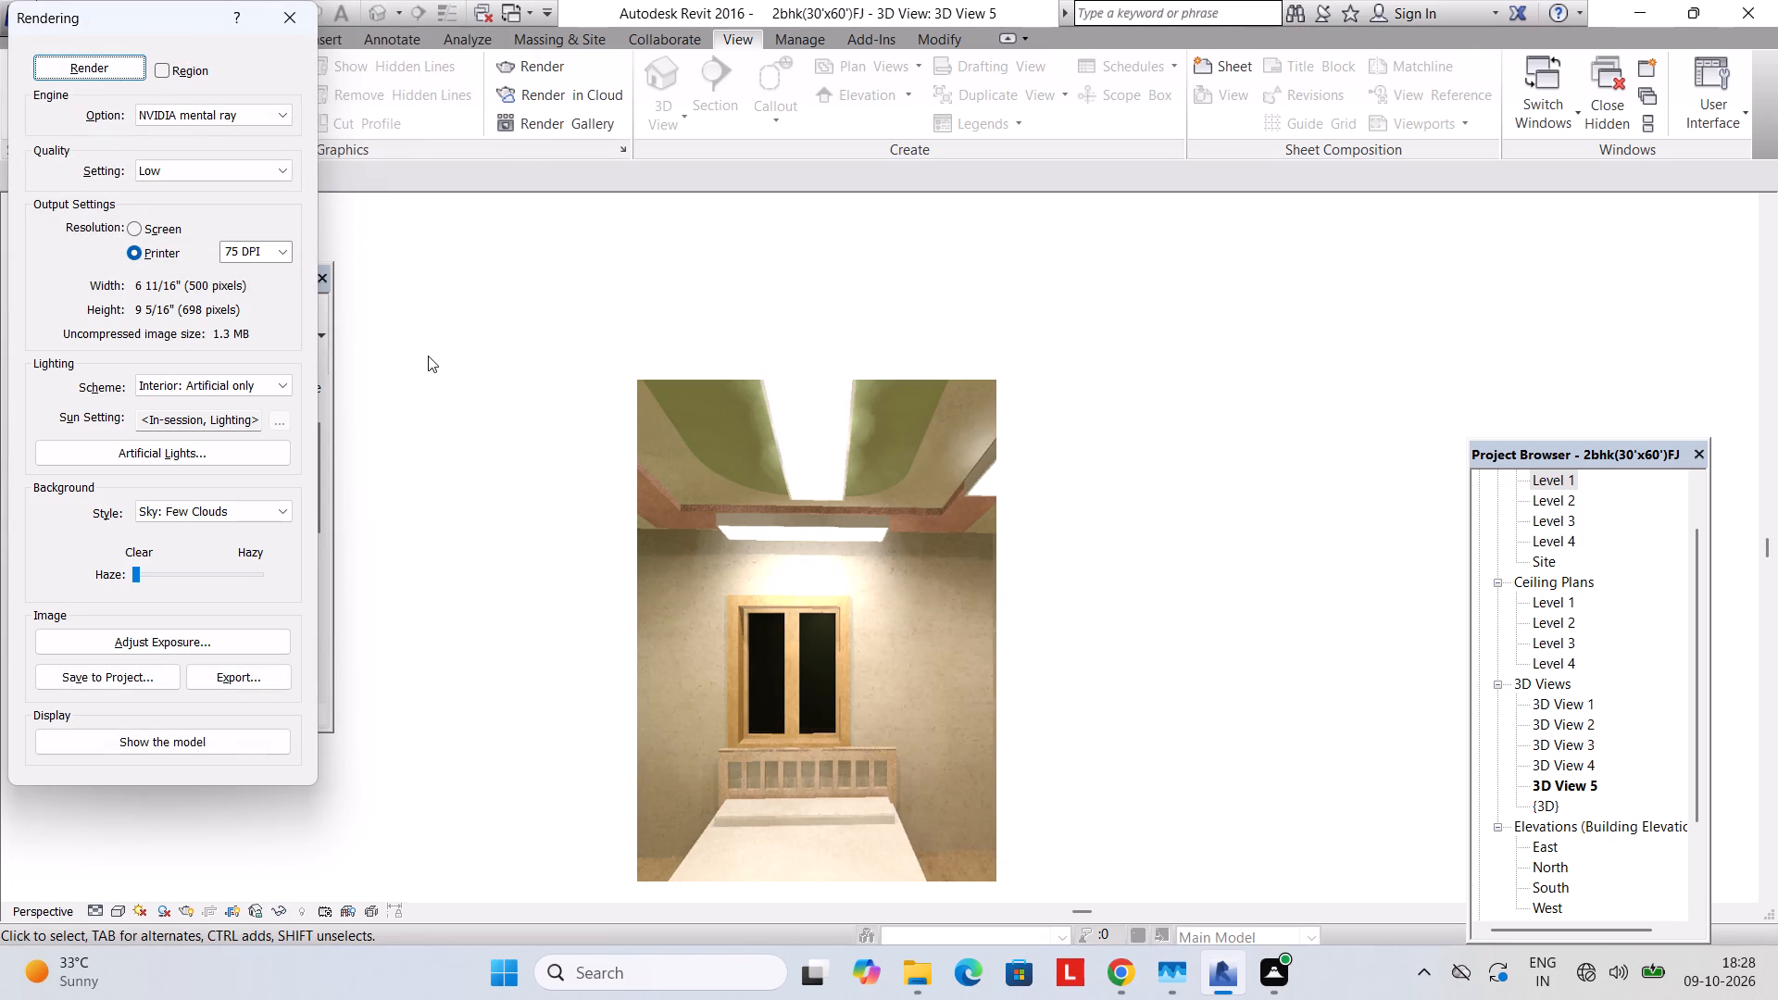
left_click(280, 2)
Copy the front bedroom's two false ceilings and five linear lights from the Level 1 ceiling plan.
scroll(1586, 599, "down", 2)
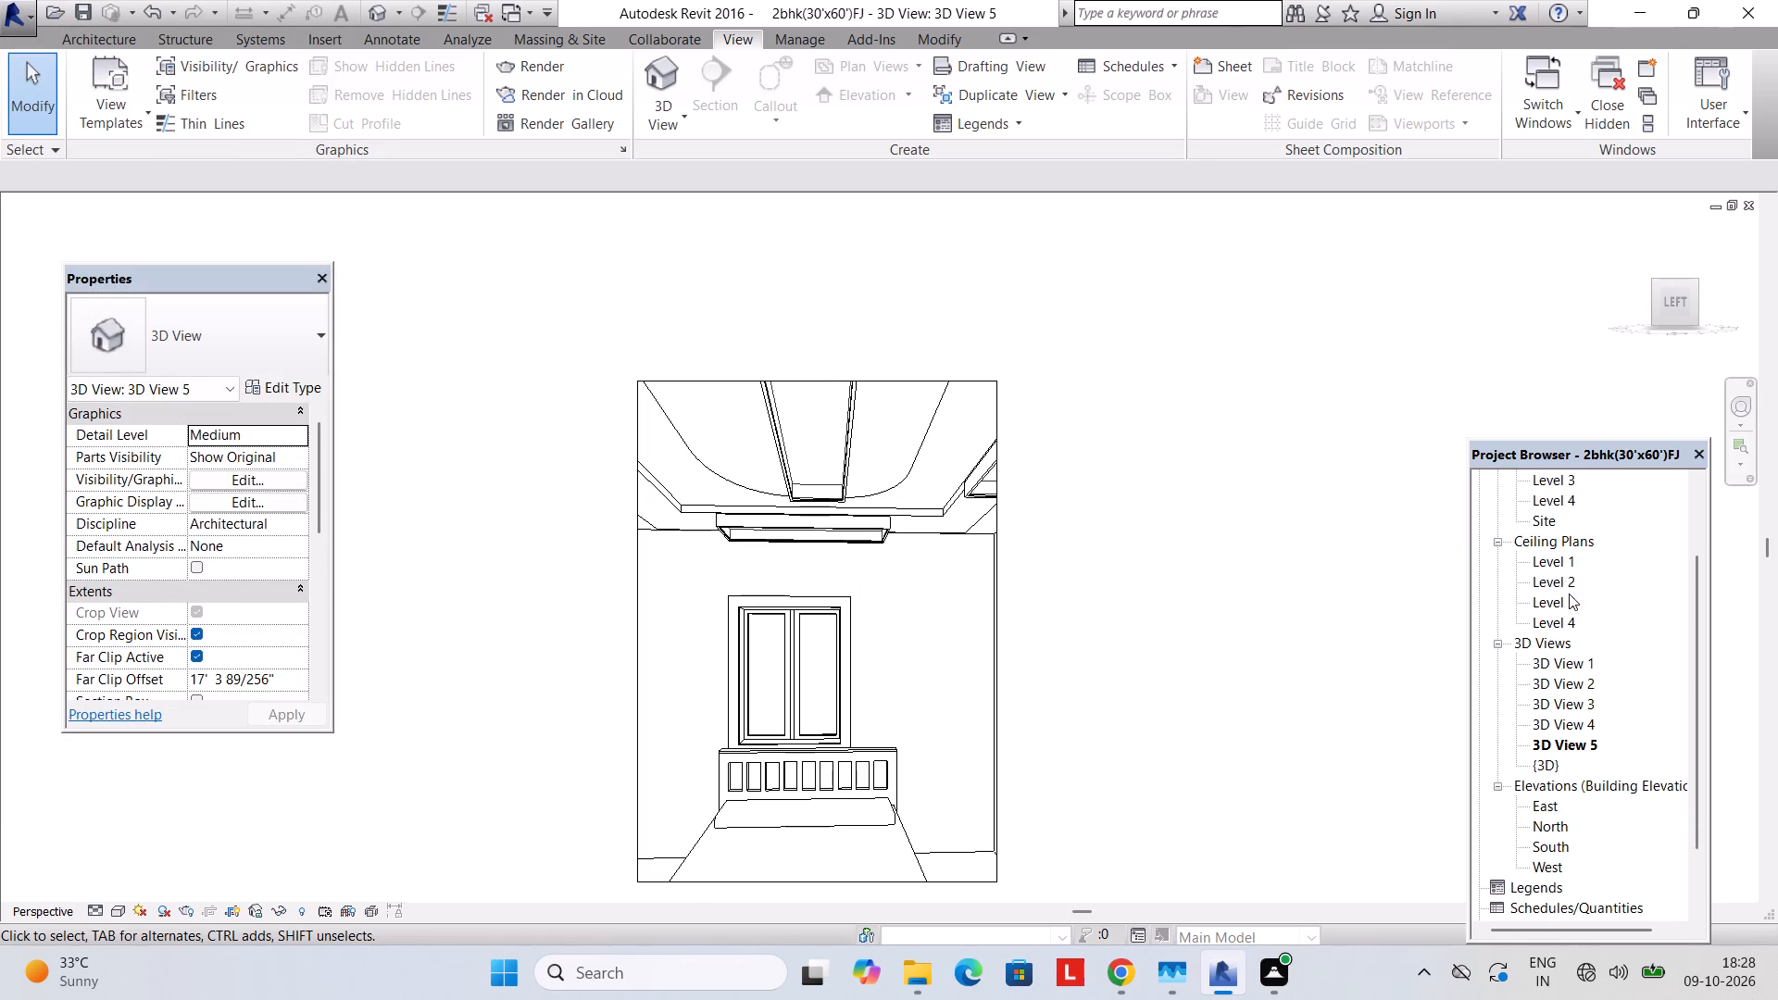
double_click(1568, 588)
scroll(1125, 592, "down", 3)
middle_click_drag(1017, 502, 1006, 588)
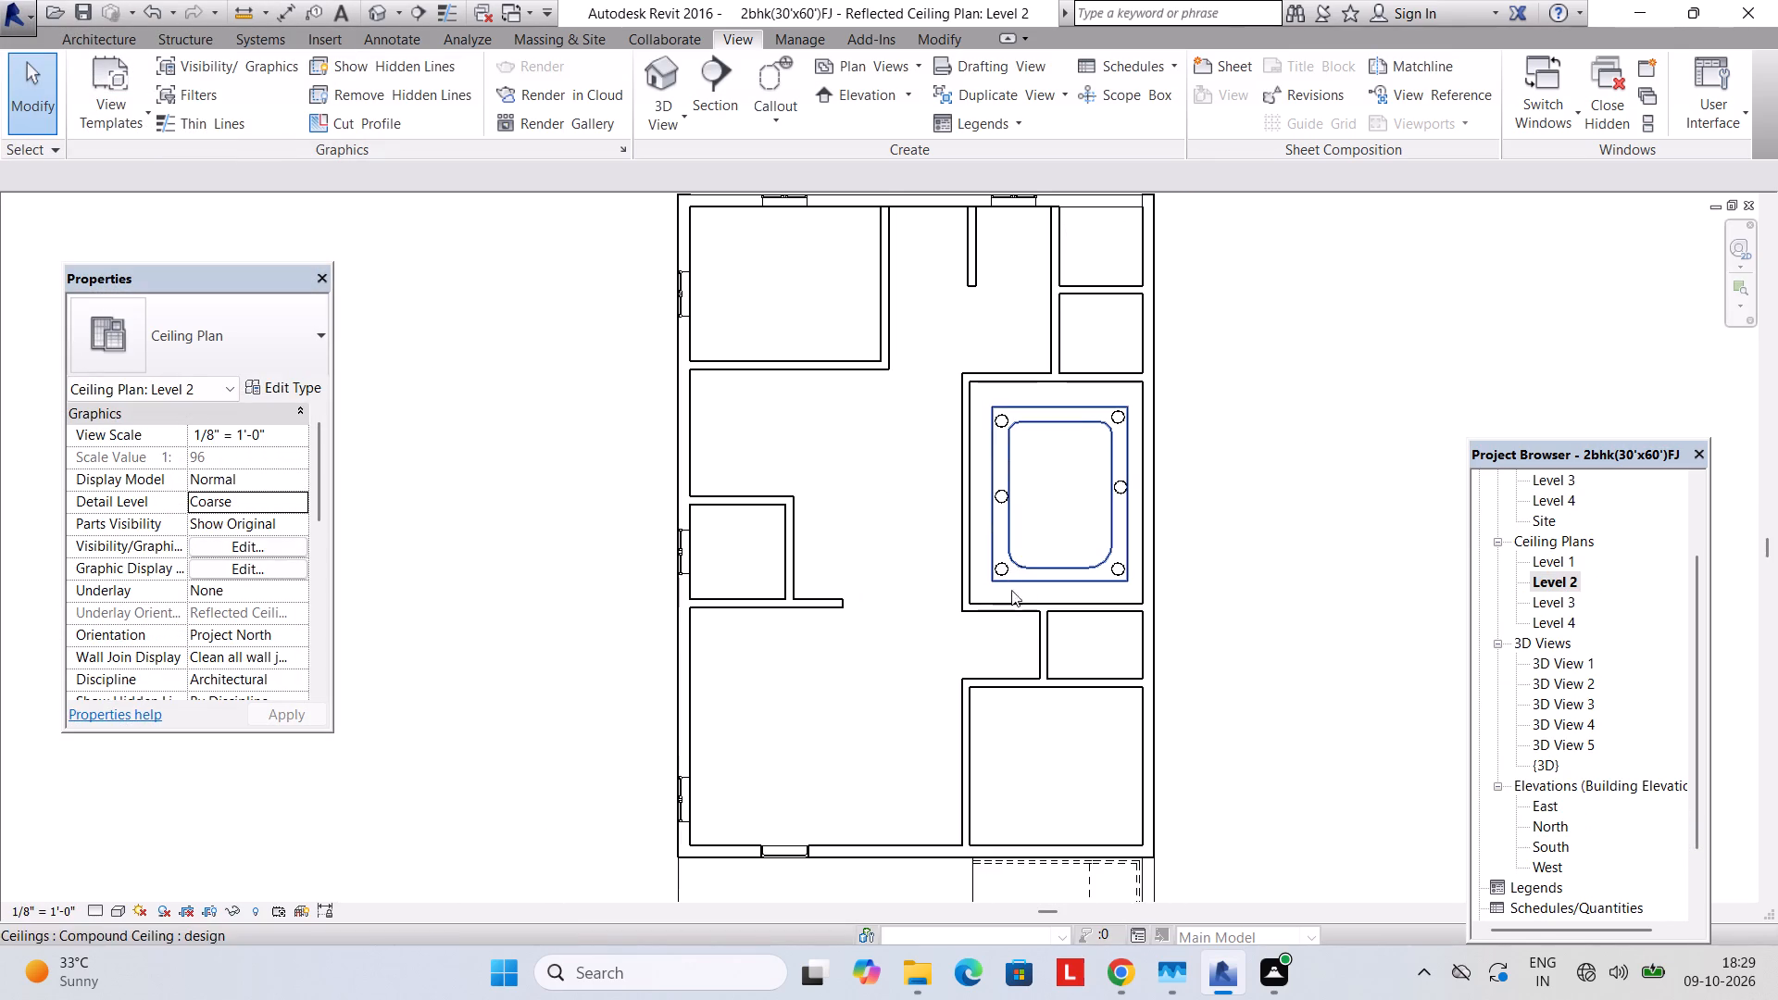
double_click(1552, 558)
scroll(1037, 581, "down", 2)
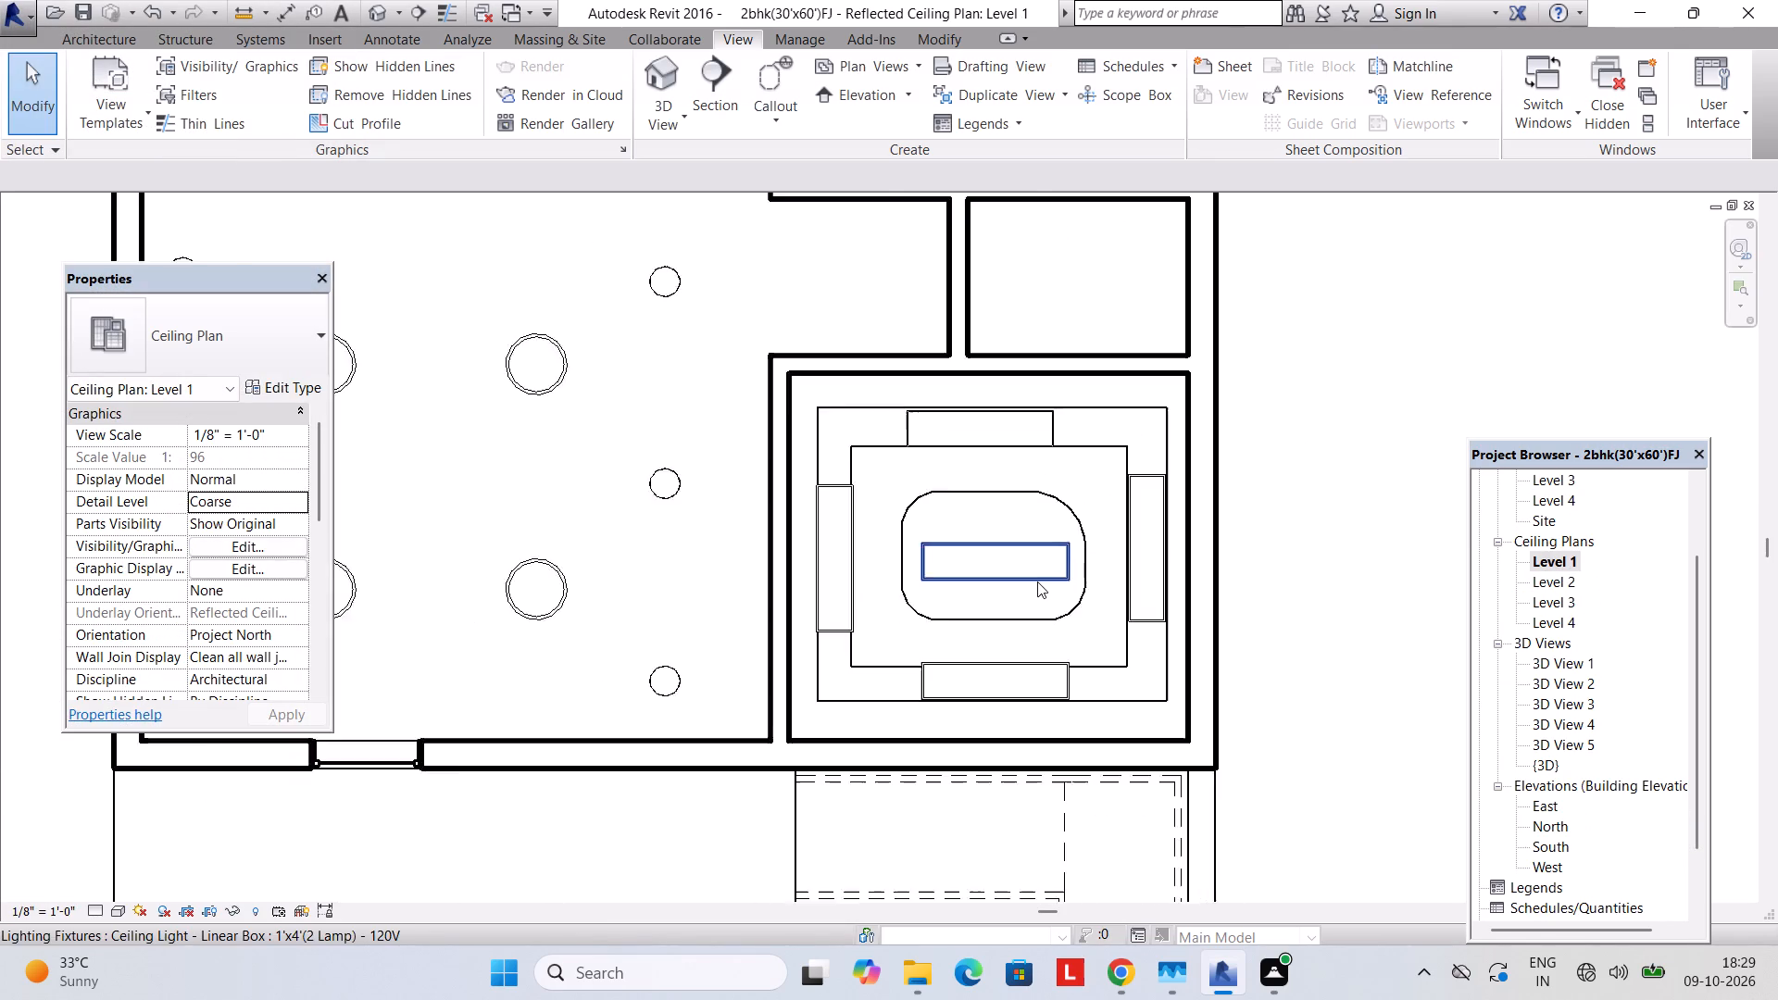
left_click(970, 594)
left_click_drag(837, 419, 898, 500)
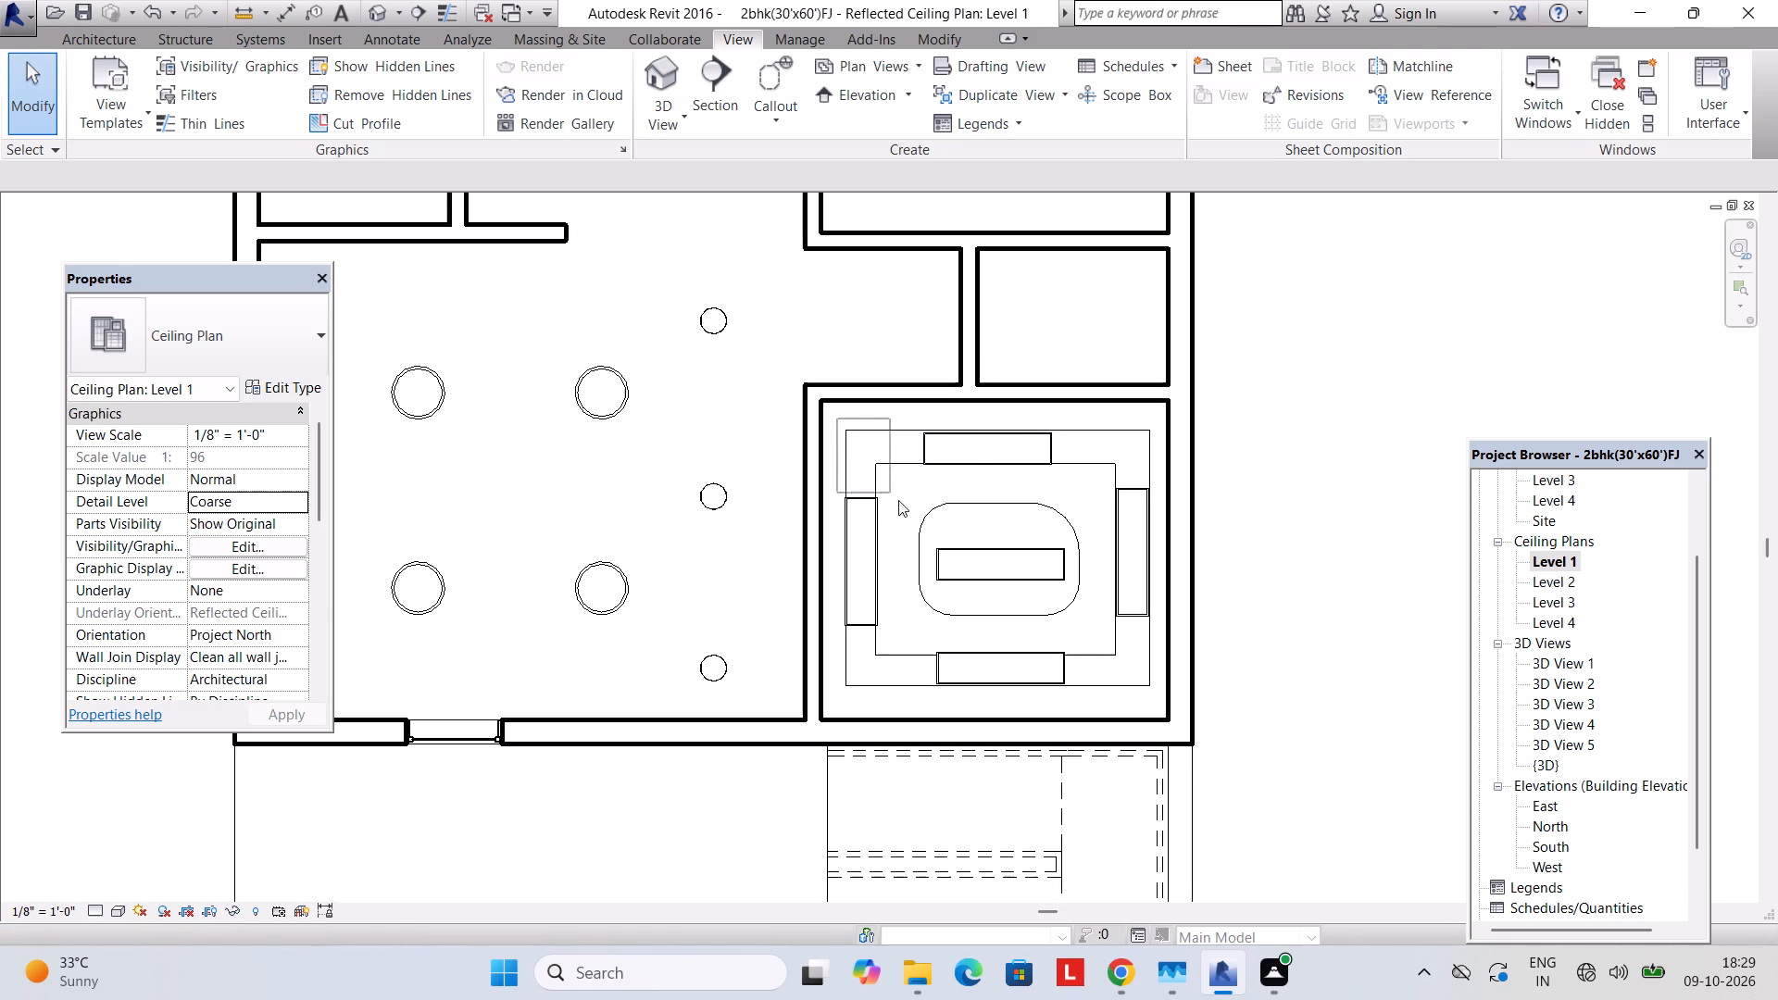
left_click_drag(898, 500, 1164, 695)
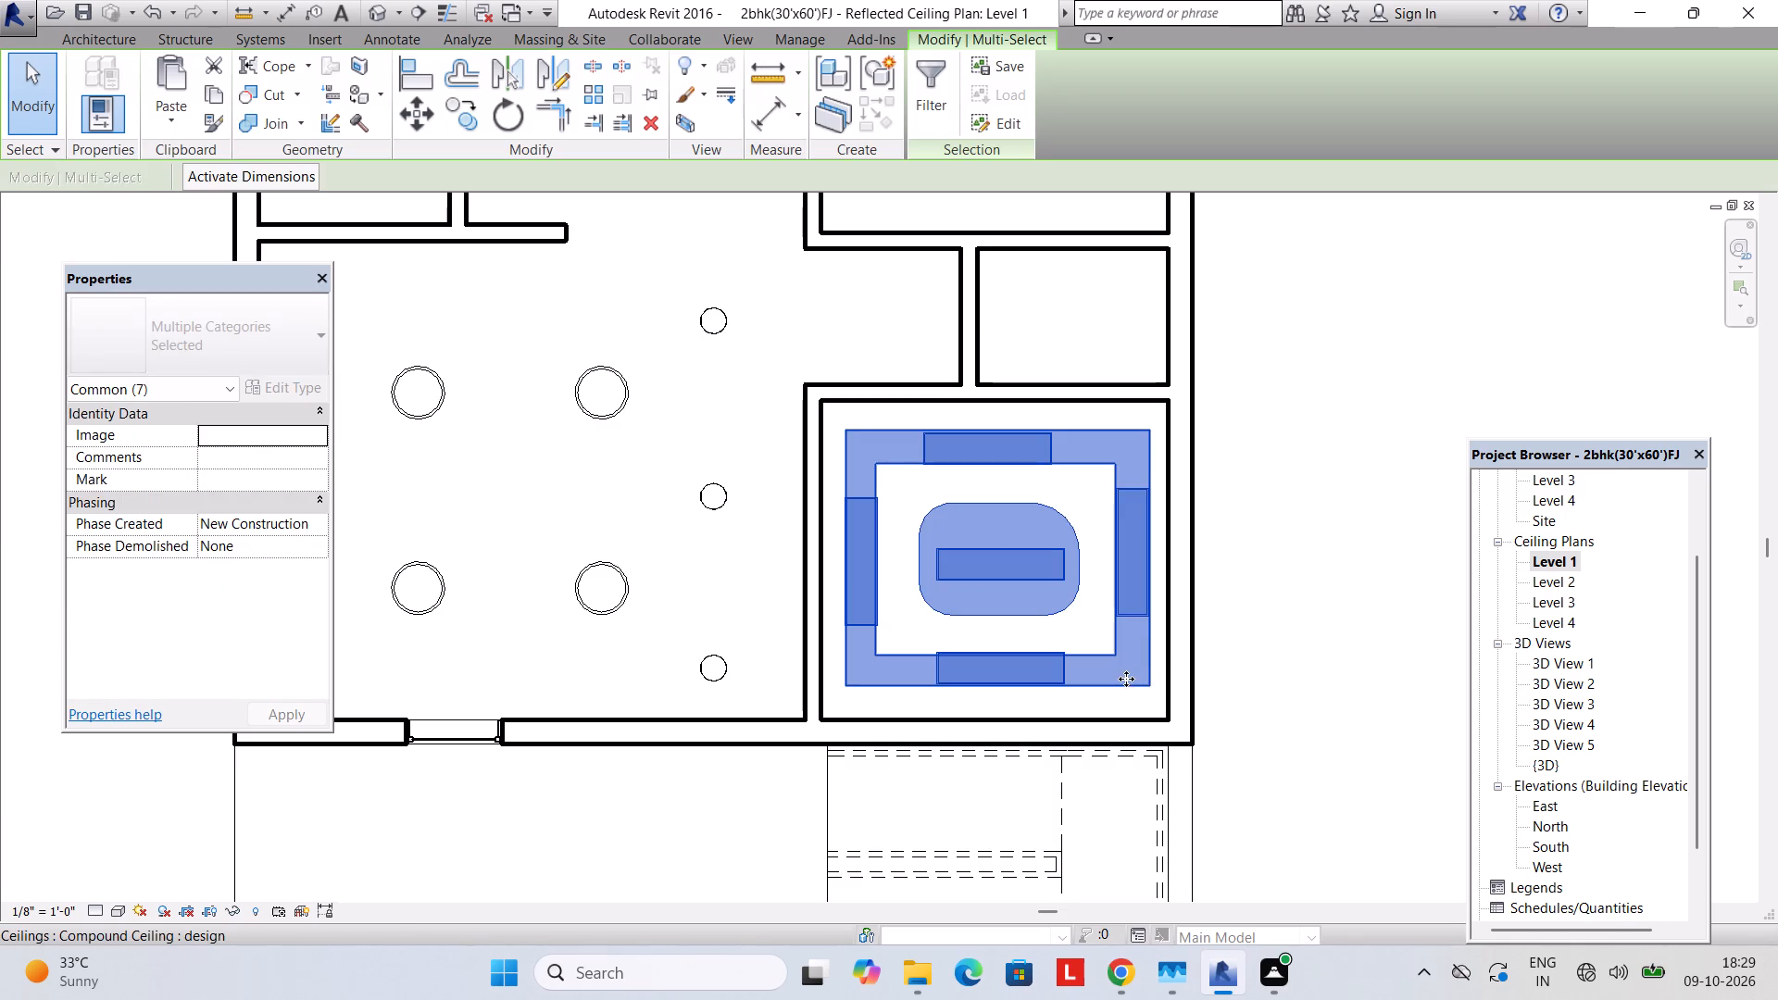
key("ctrl+c")
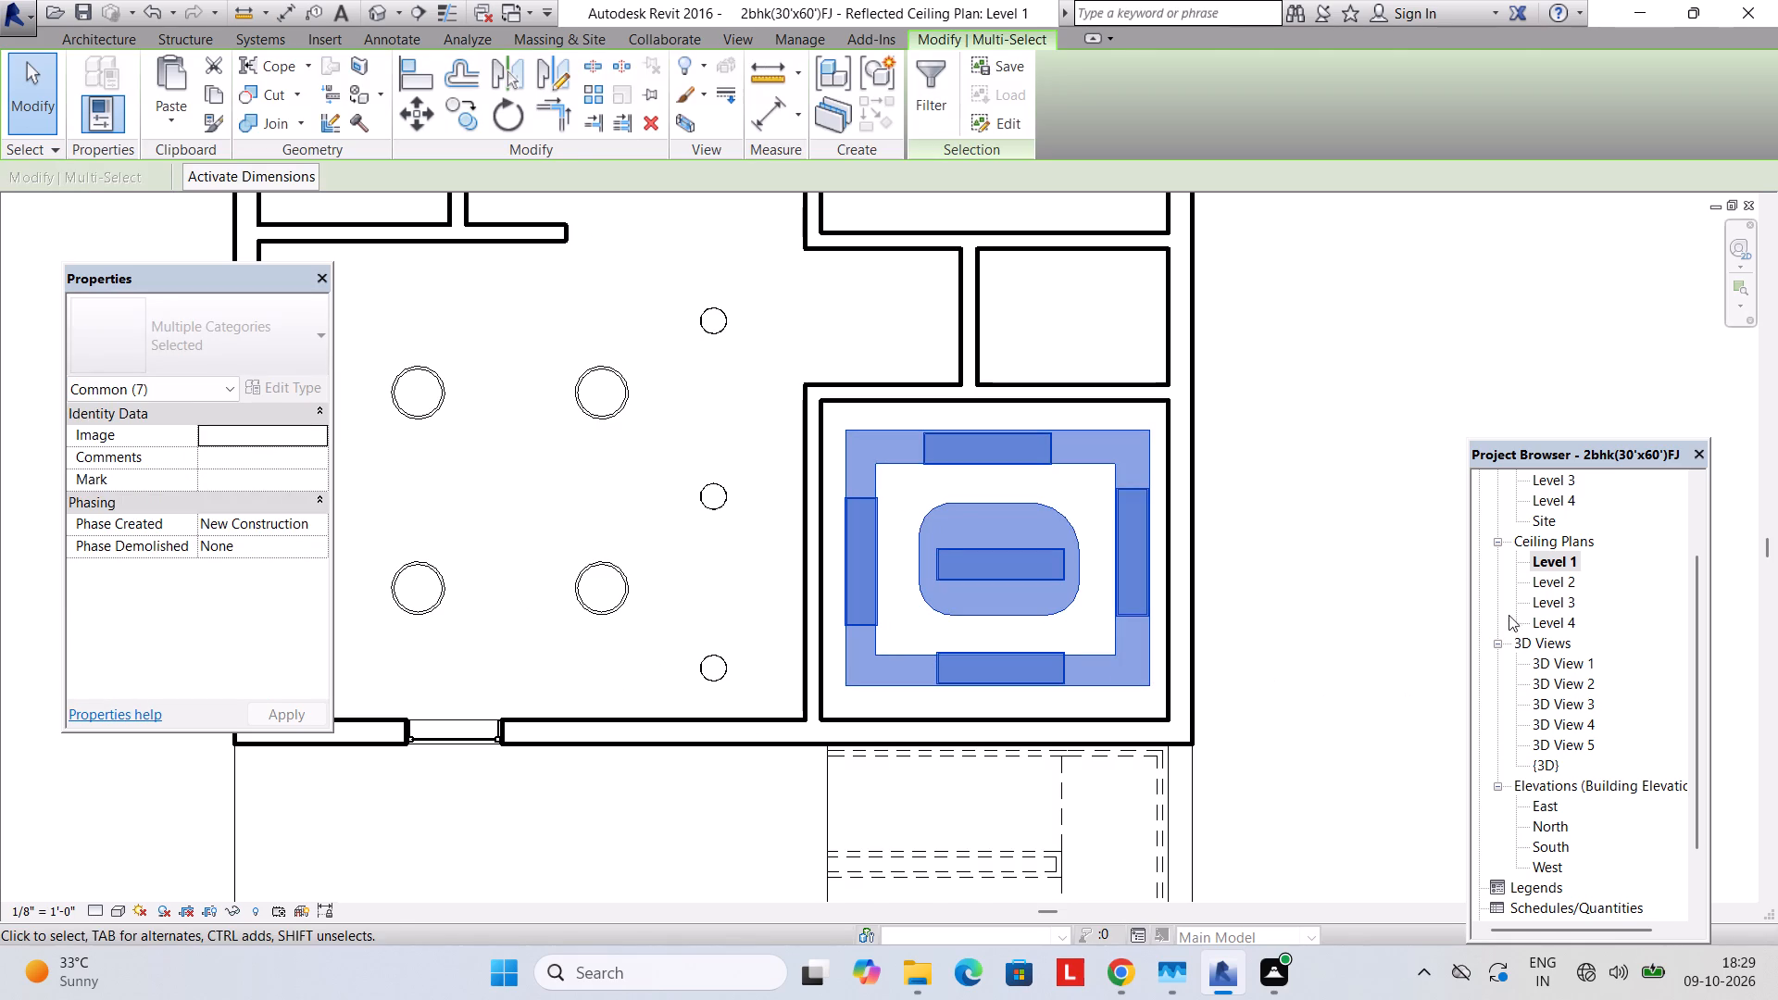
Paste the copied ceilings and linear lights into the front bedroom on the Level 2 ceiling plan, spaced within its walls.
double_click(1542, 586)
middle_click_drag(1033, 730, 1001, 647)
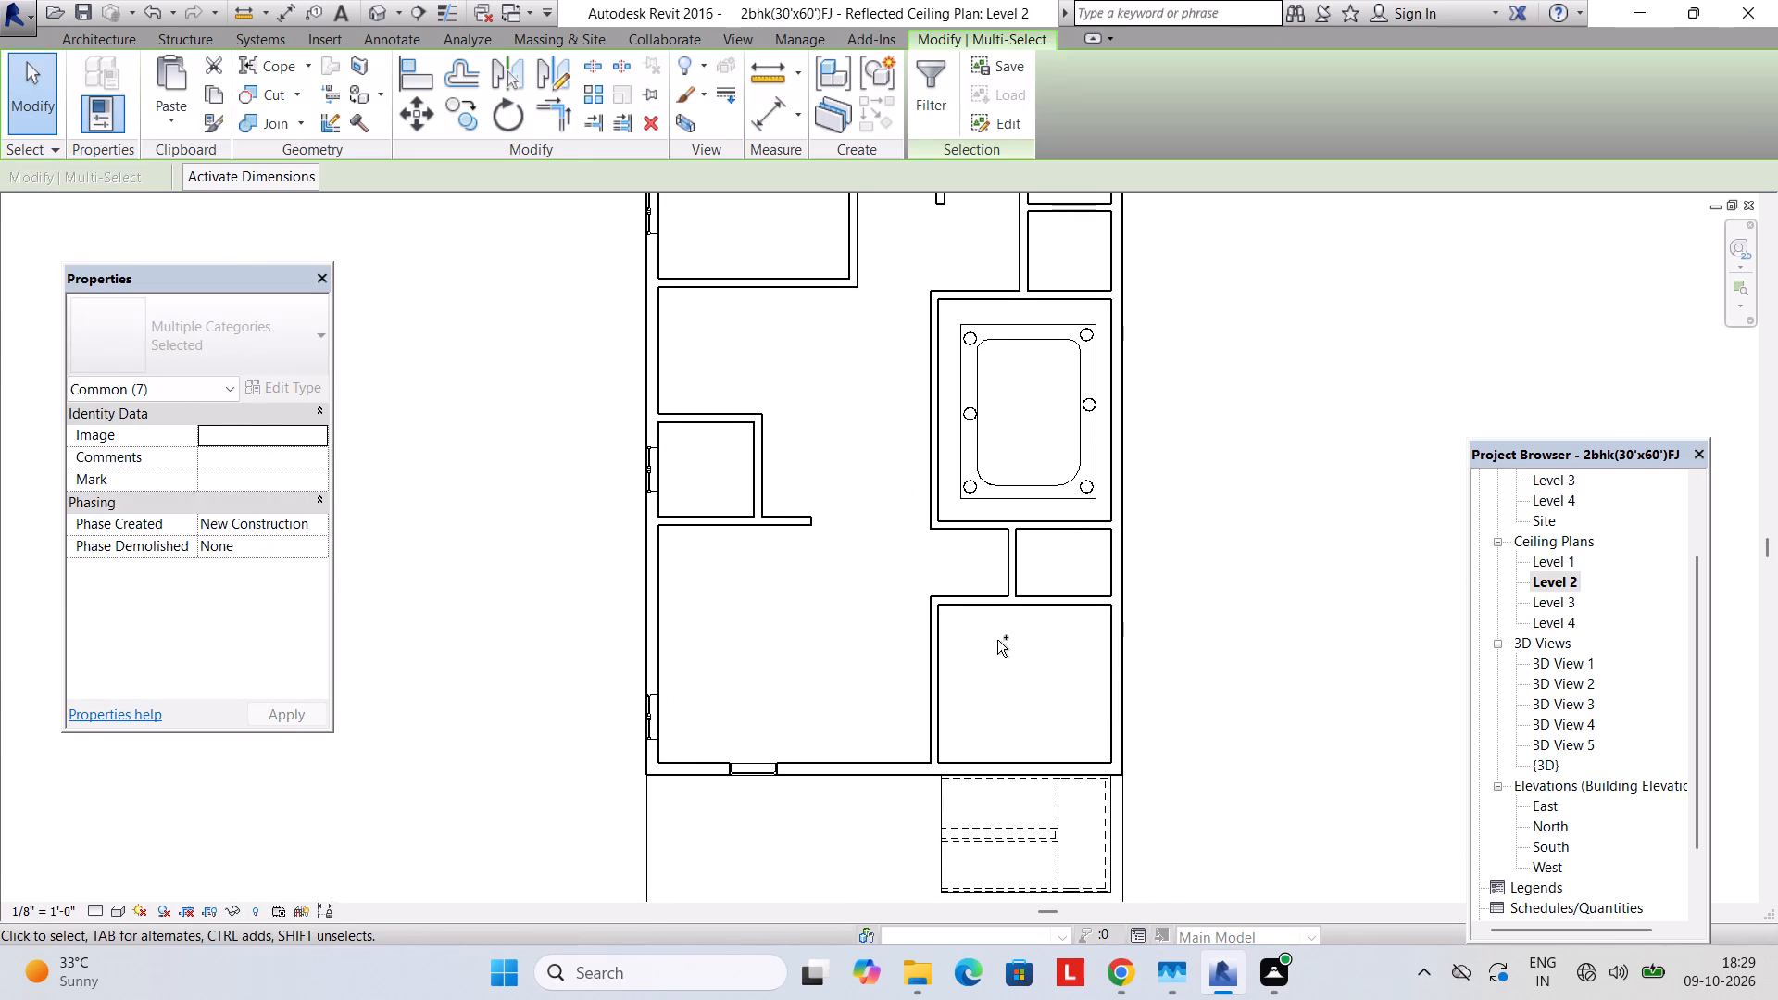
key("ctrl+v")
scroll(942, 761, "up", 7)
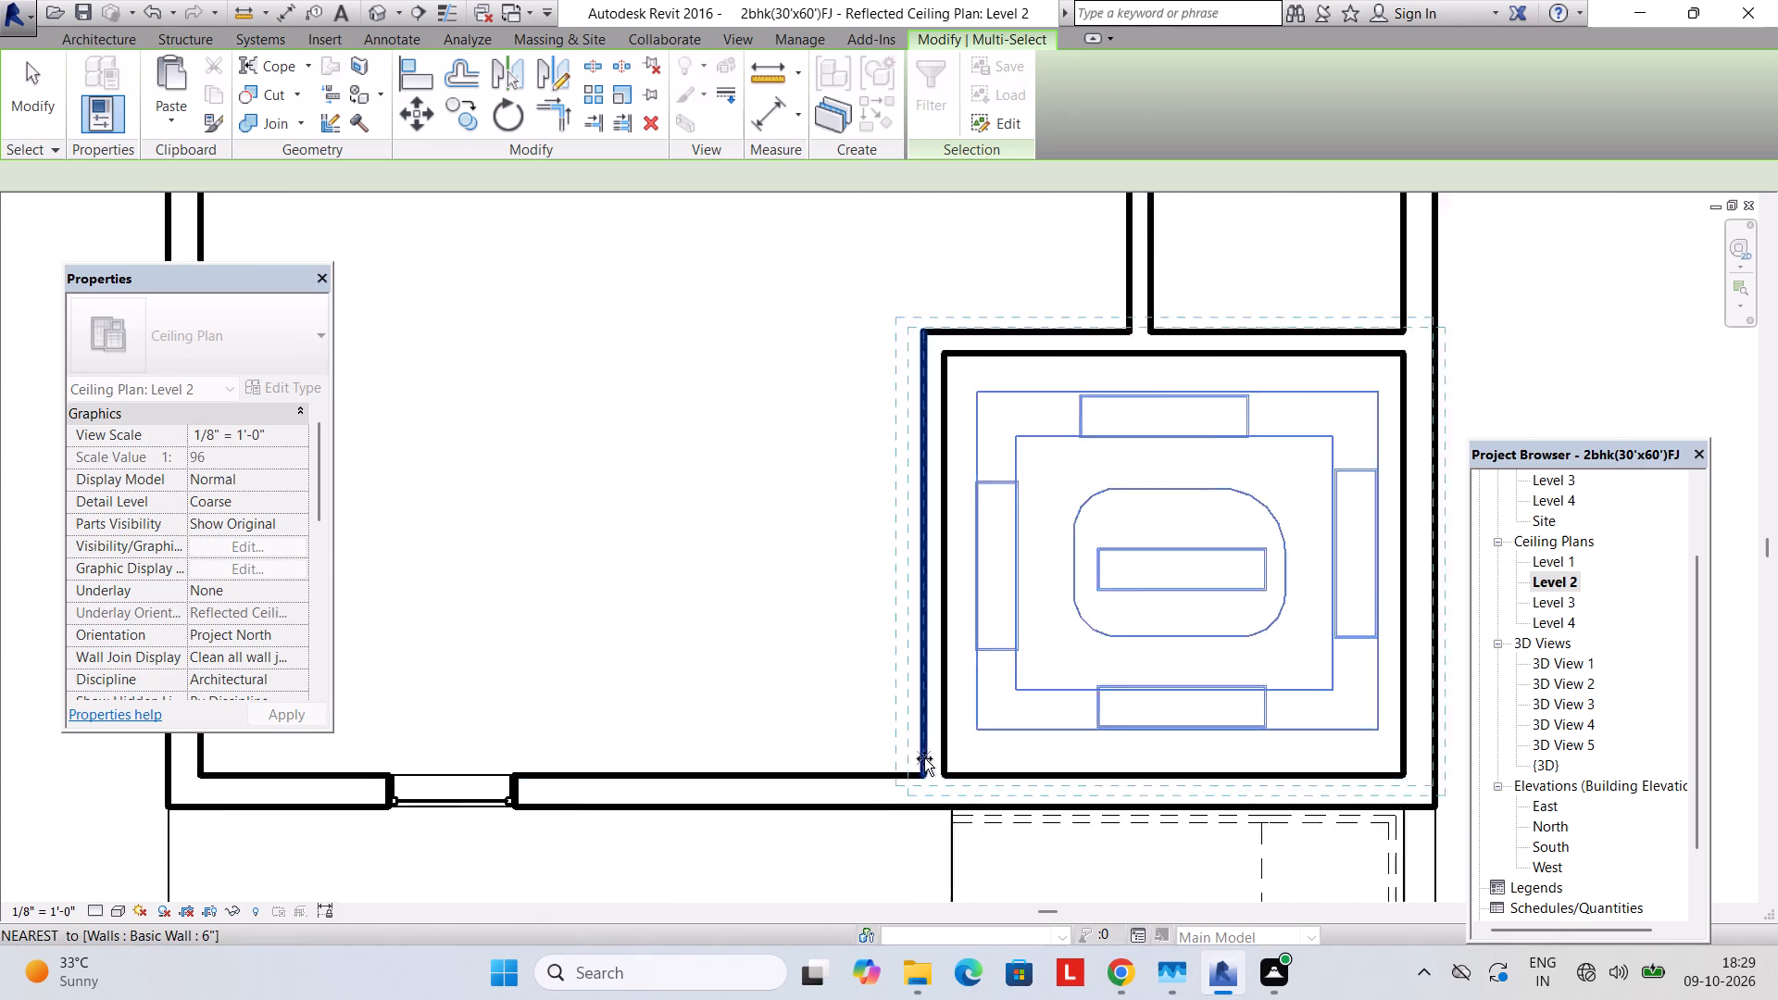
scroll(924, 758, "up", 5)
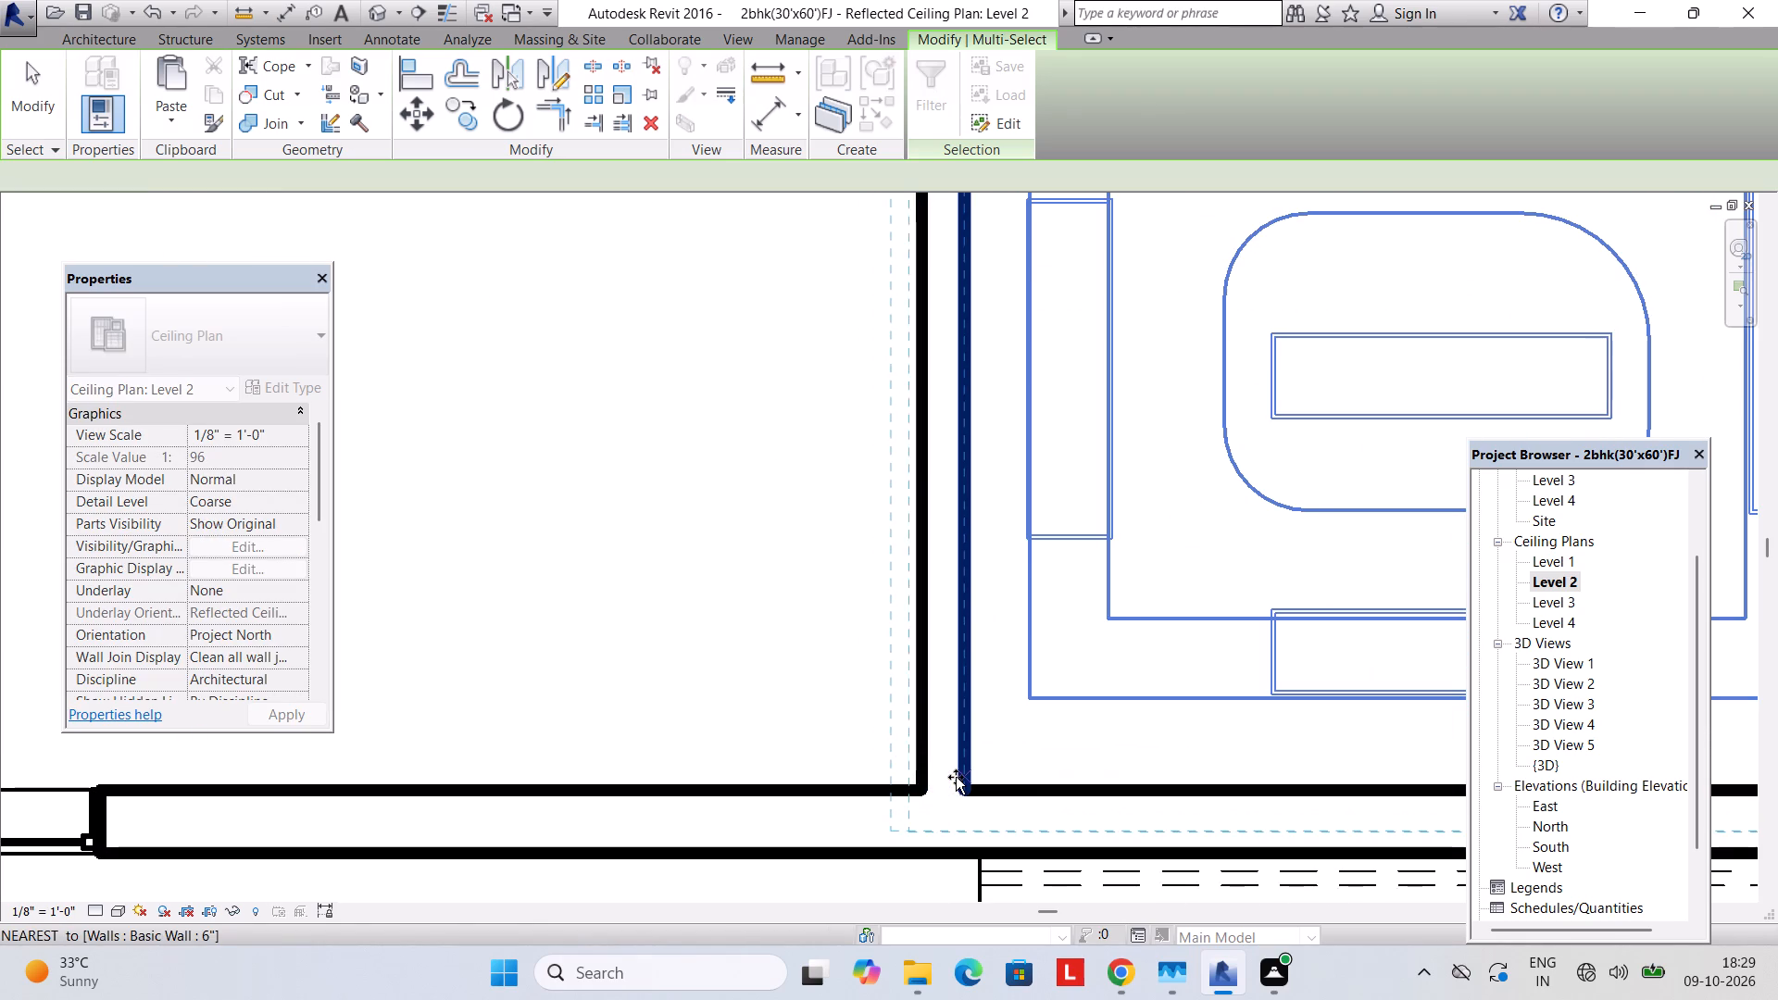
scroll(954, 777, "up", 6)
middle_click_drag(944, 769, 931, 683)
scroll(931, 694, "up", 3)
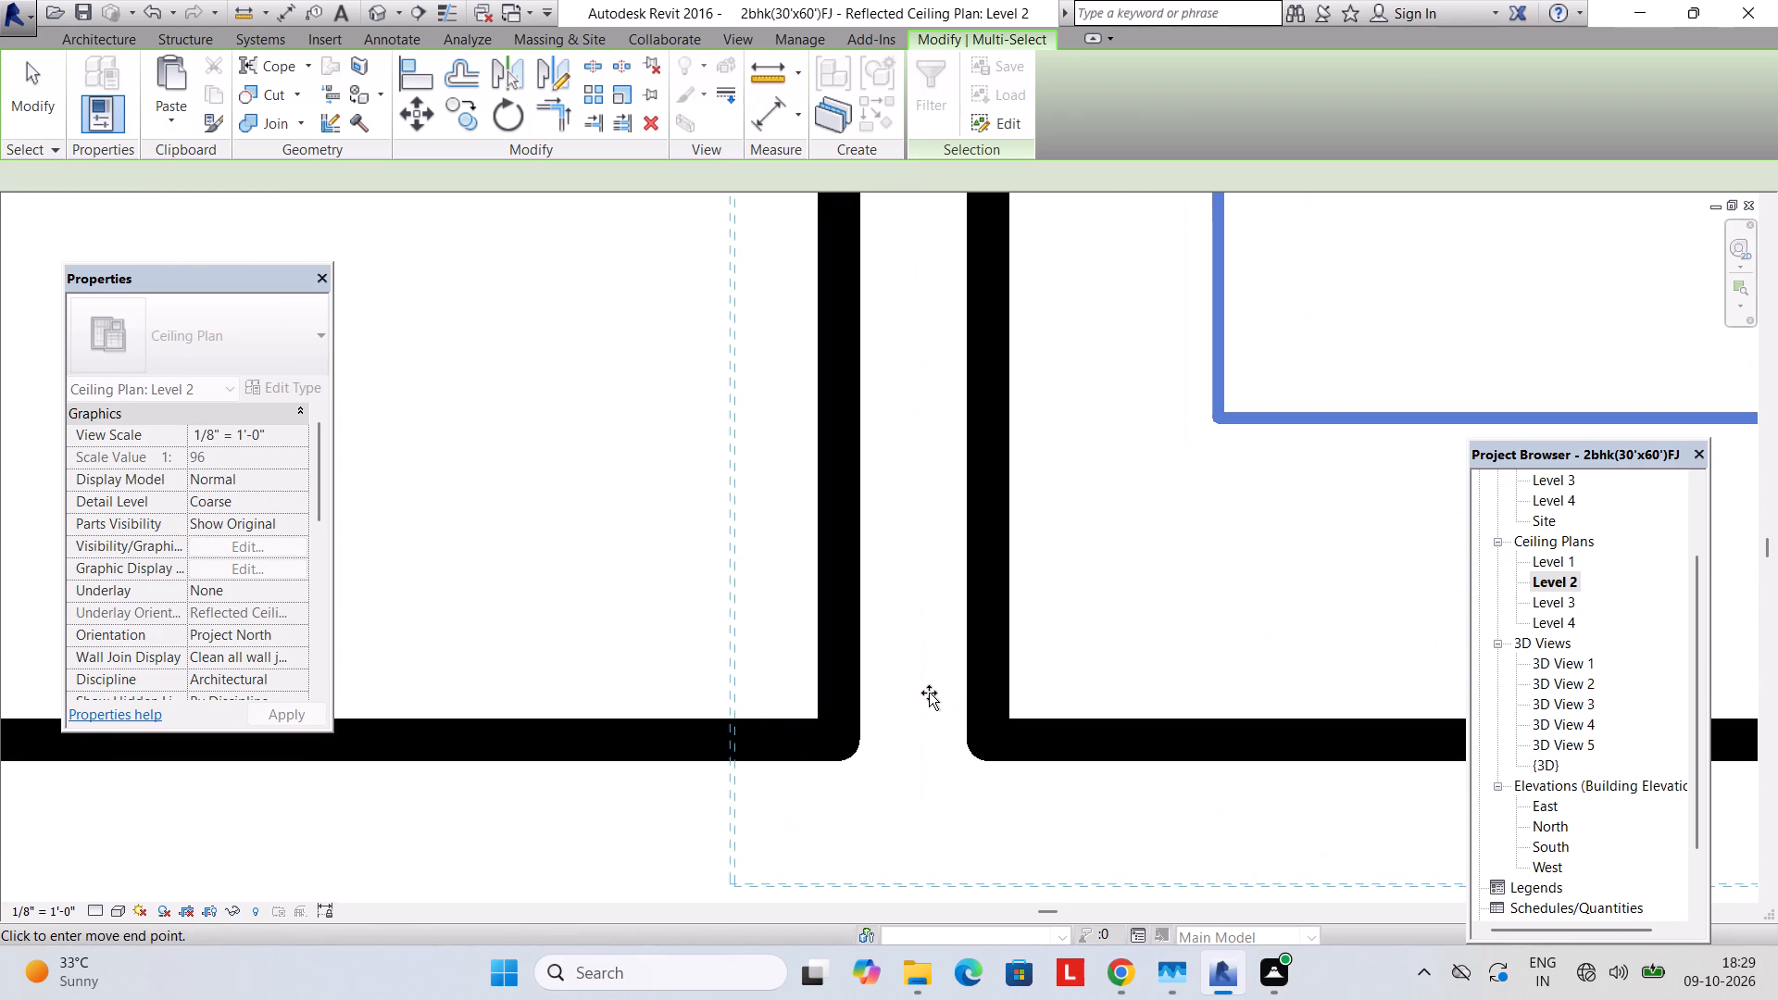
left_click(924, 691)
scroll(926, 679, "down", 9)
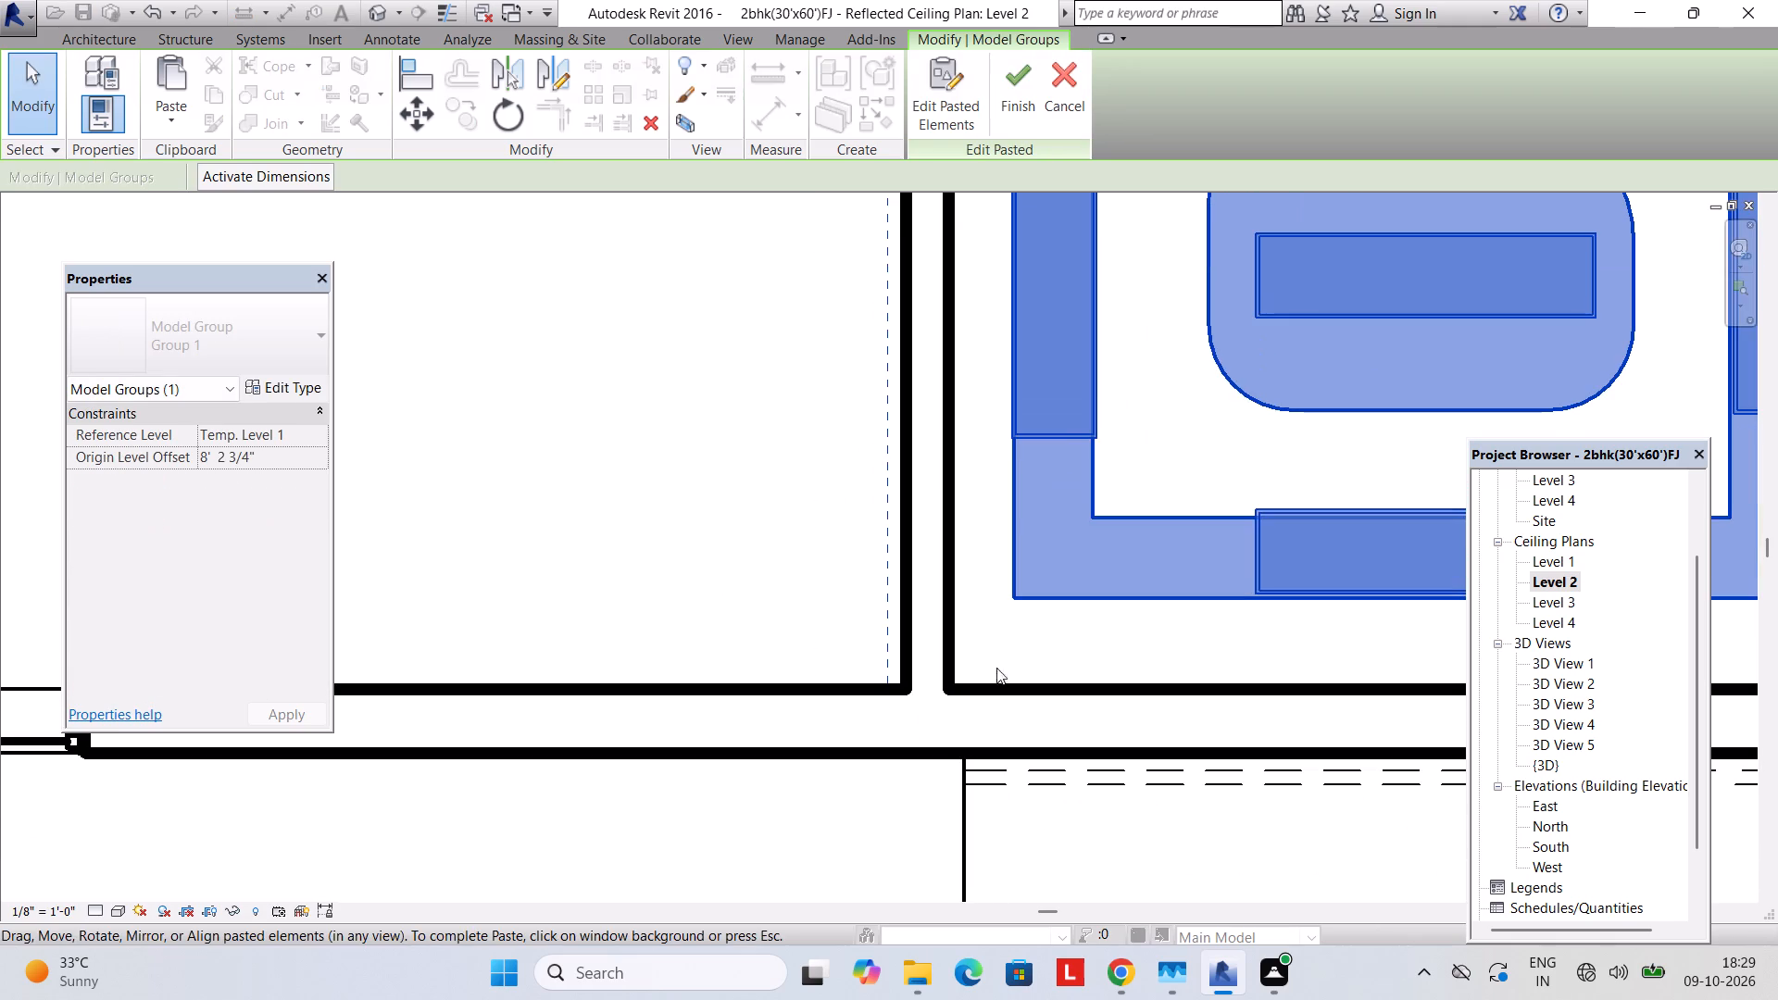
key("Escape")
scroll(1137, 625, "down", 3)
middle_click_drag(1108, 617, 1006, 709)
scroll(939, 657, "down", 8)
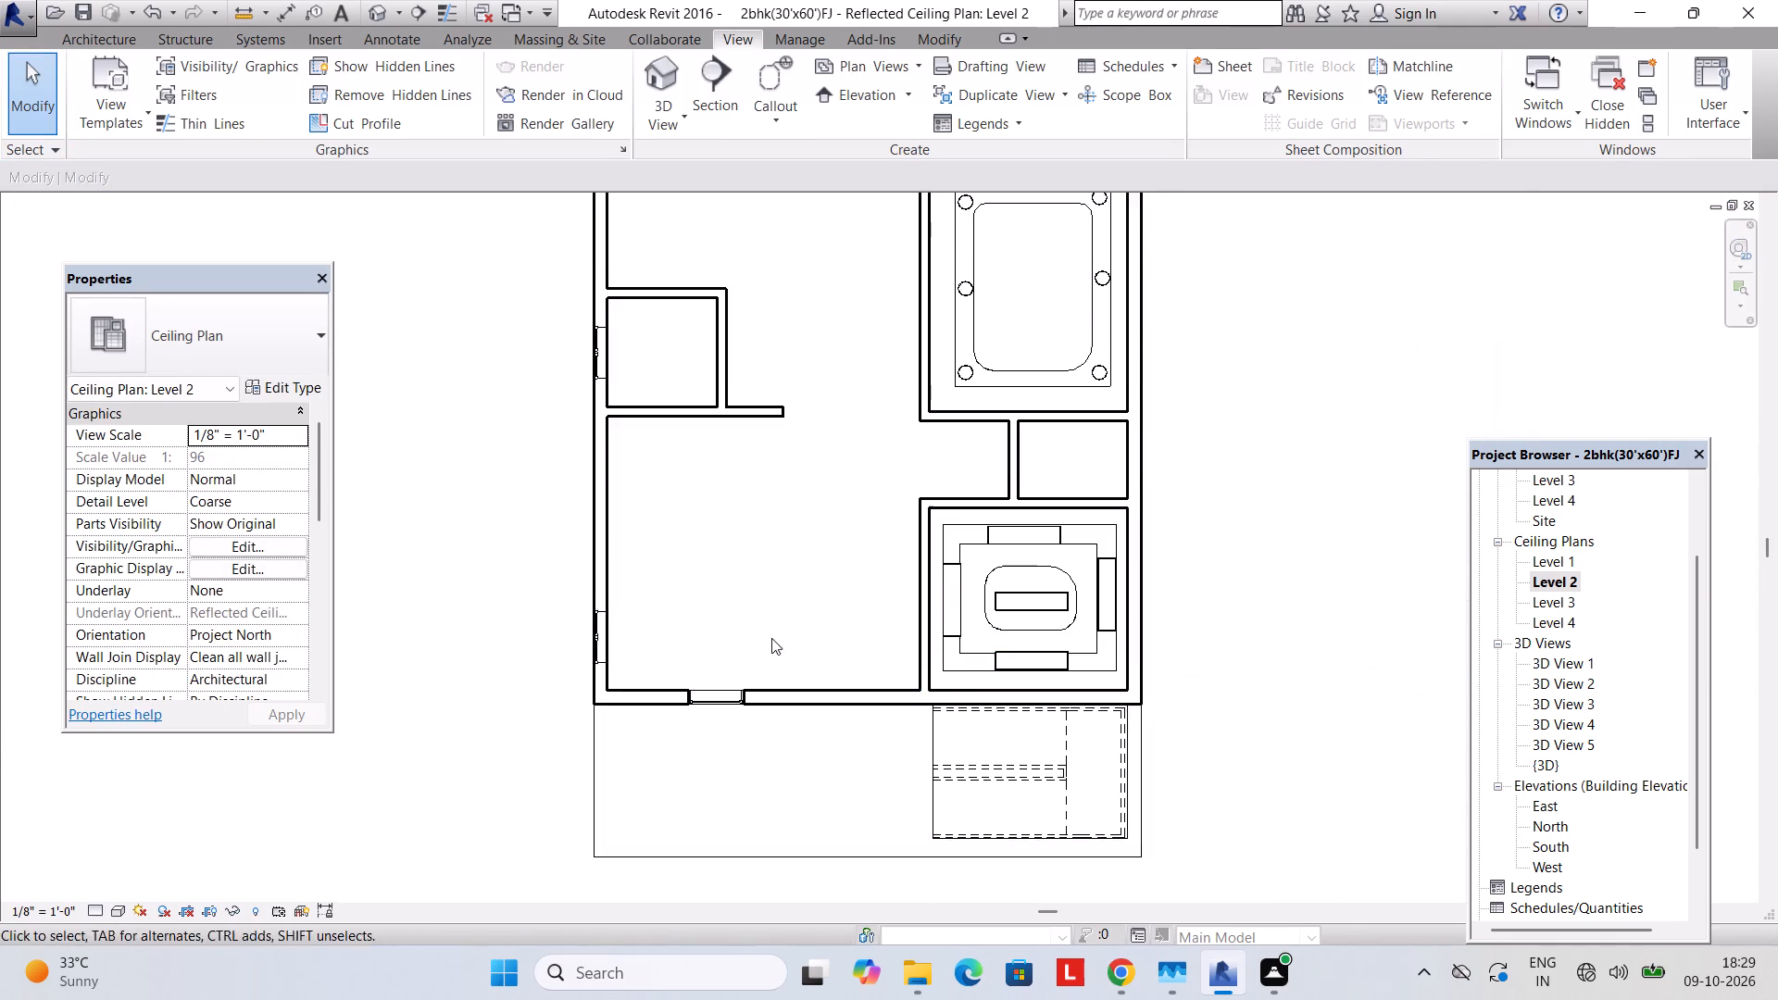
Copy the front hall's ten round lights, six small and four large, from the Level 1 ceiling plan.
middle_click_drag(771, 637, 791, 655)
double_click(1549, 559)
scroll(805, 580, "down", 3)
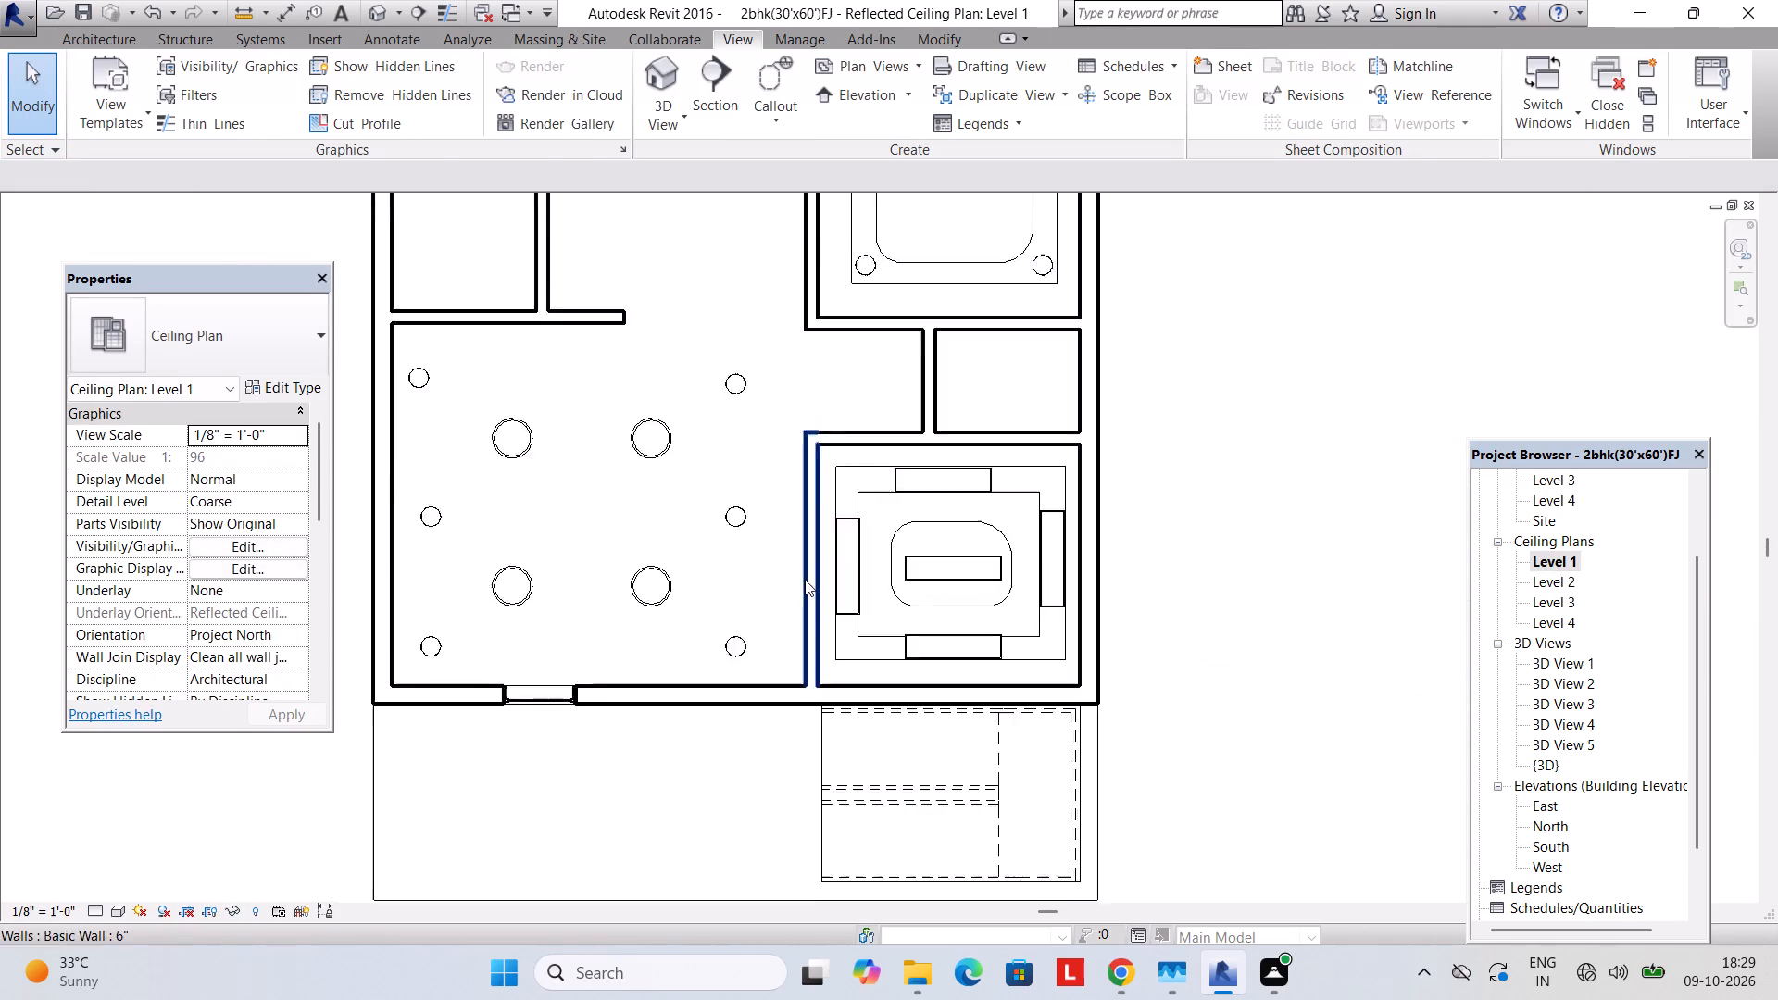
middle_click_drag(722, 601, 810, 603)
left_click_drag(545, 381, 570, 433)
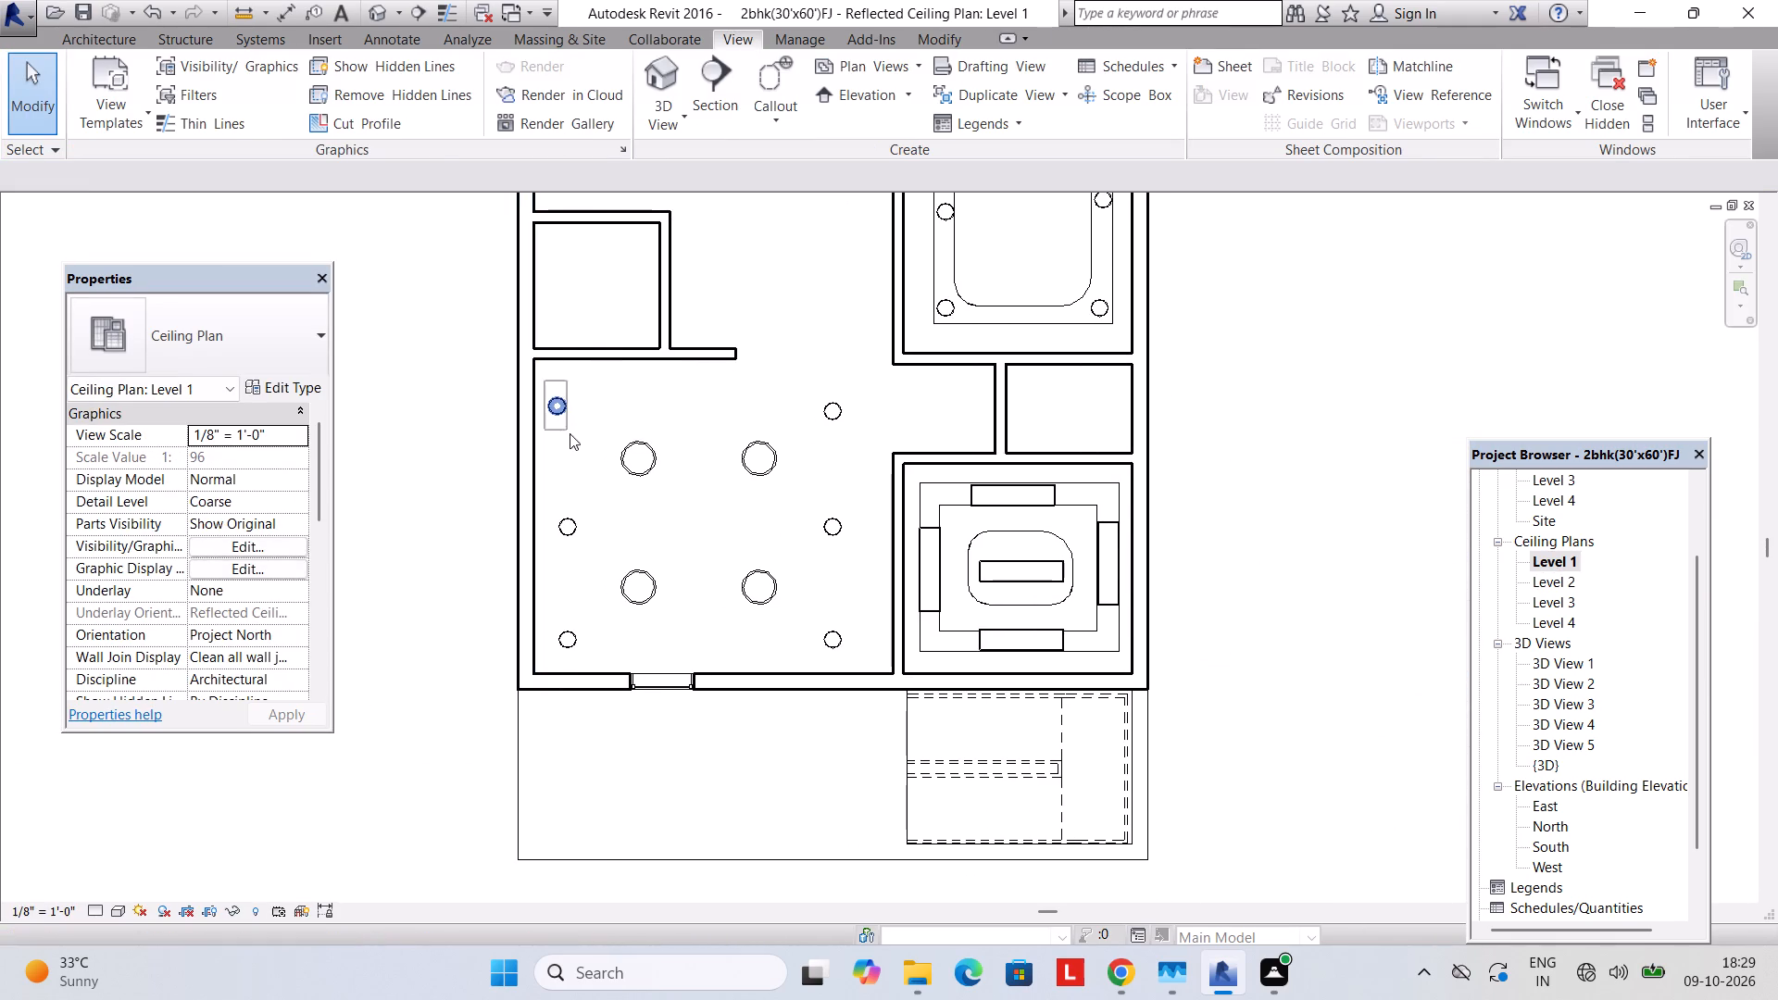
left_click_drag(570, 433, 862, 665)
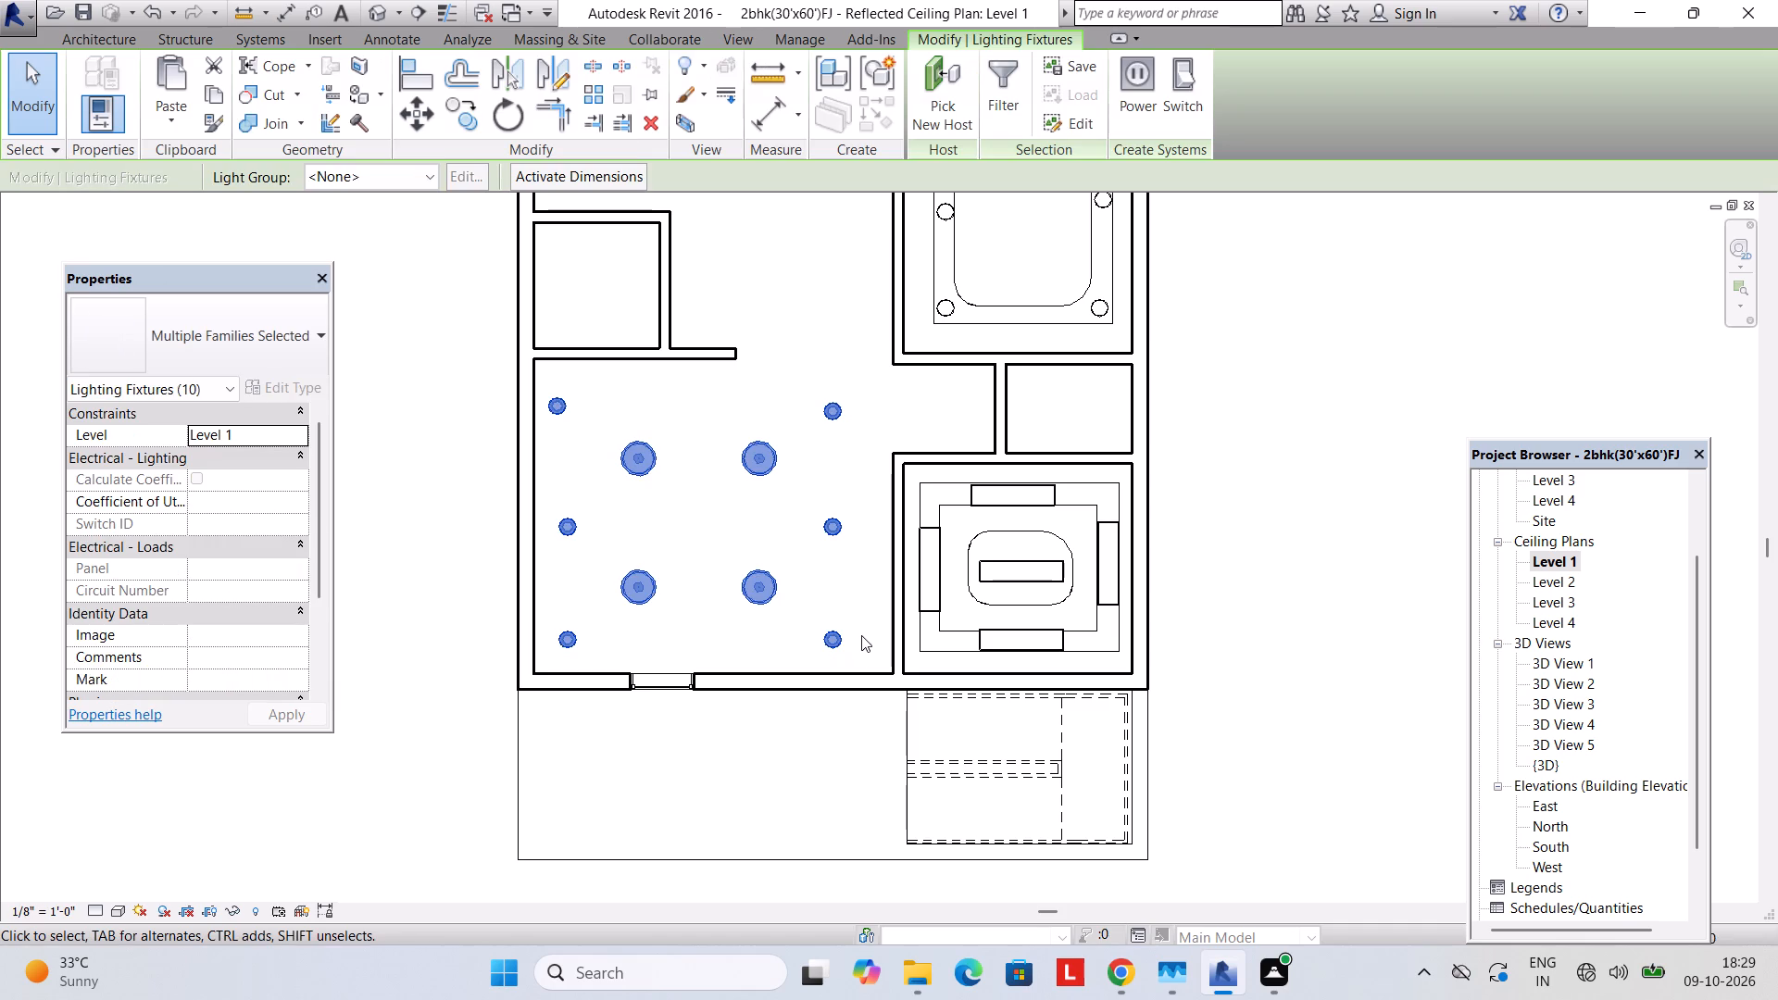
key("ctrl+c")
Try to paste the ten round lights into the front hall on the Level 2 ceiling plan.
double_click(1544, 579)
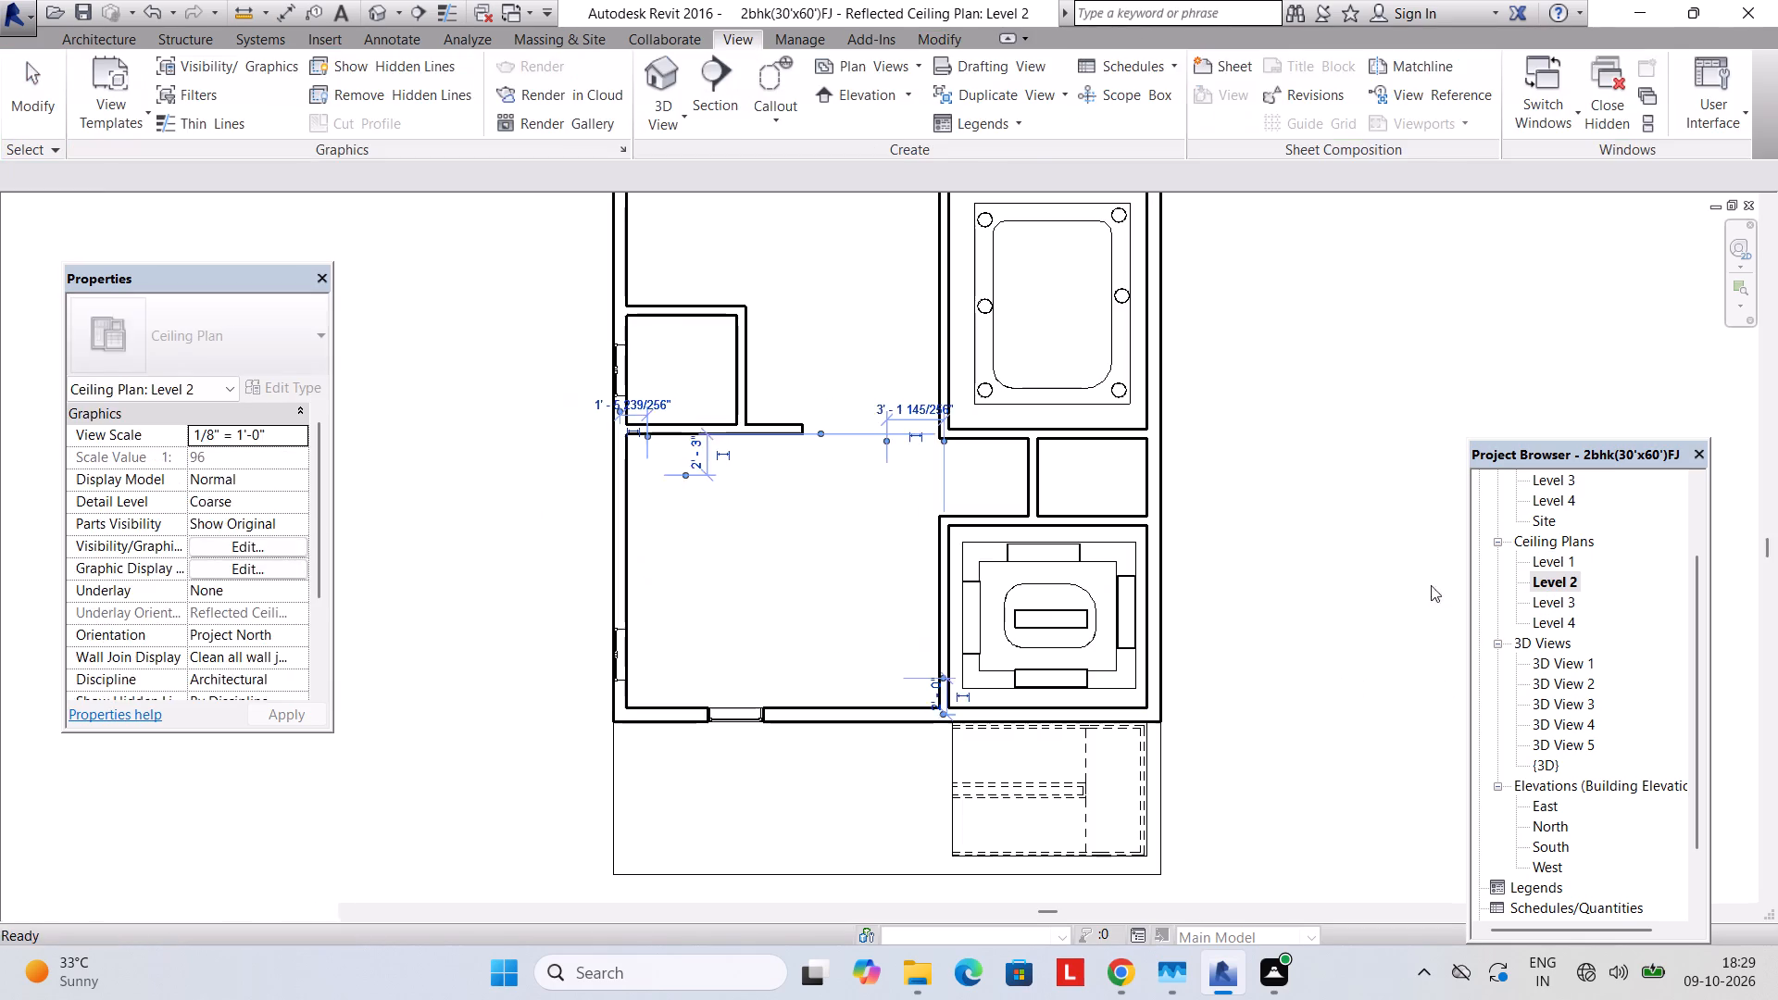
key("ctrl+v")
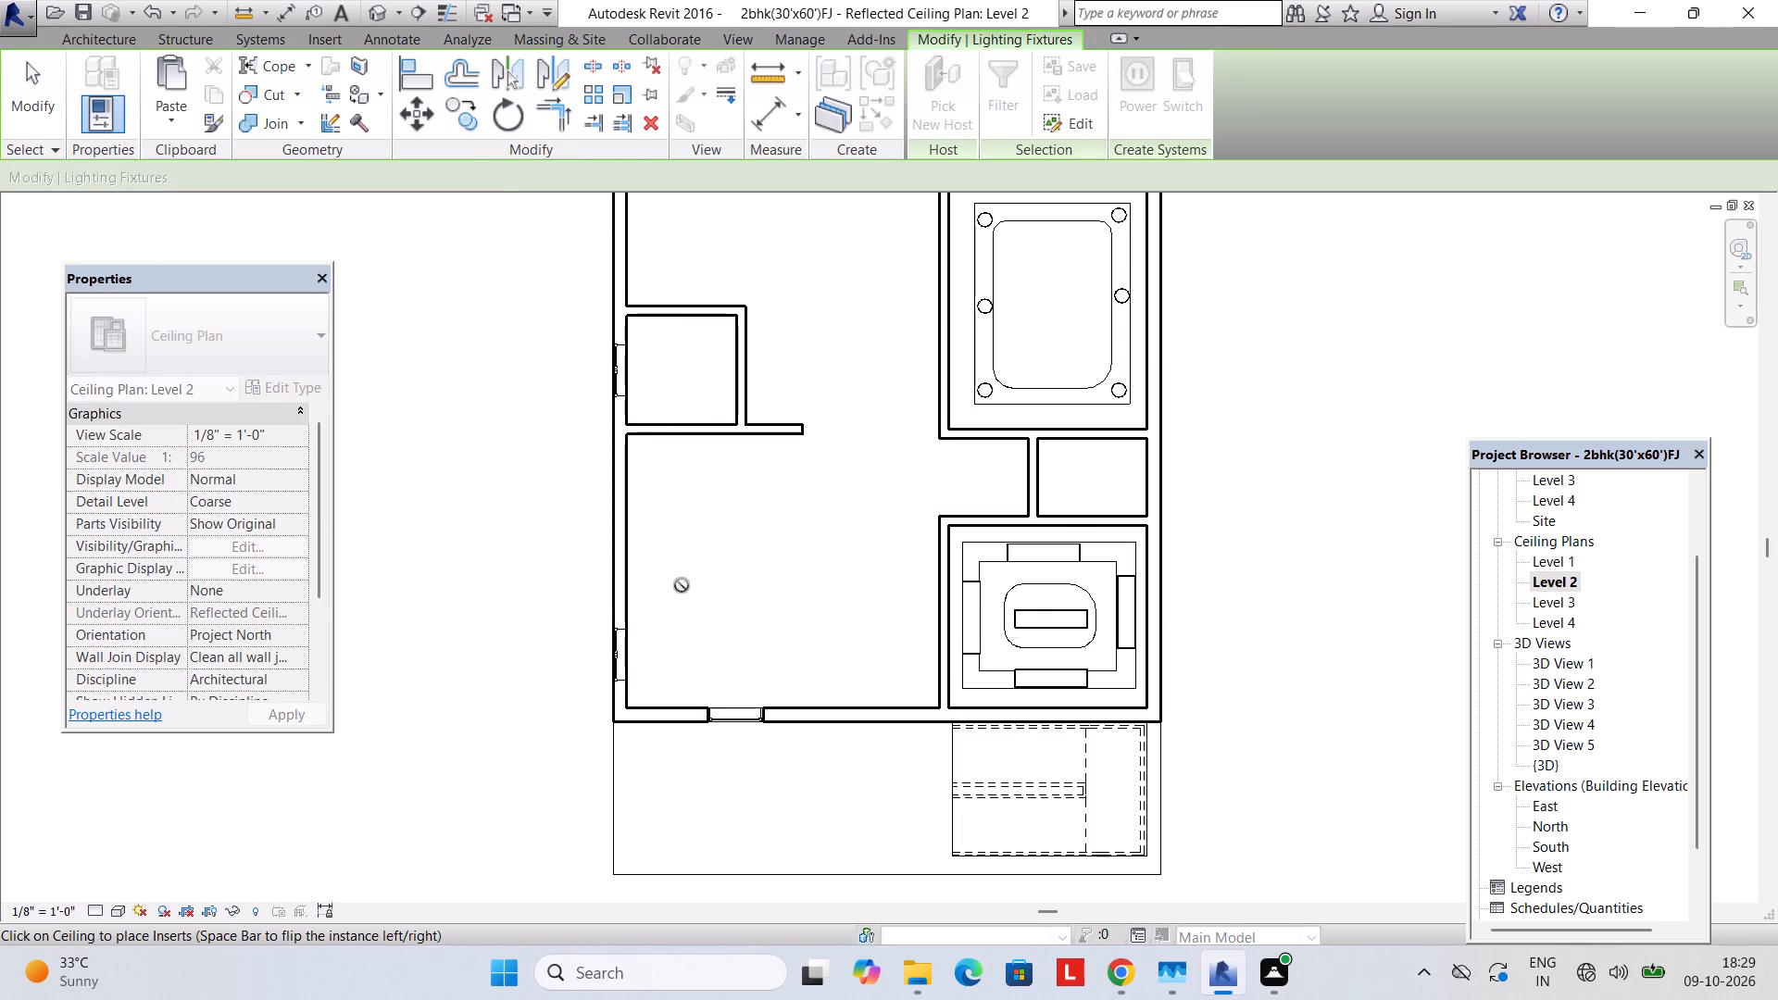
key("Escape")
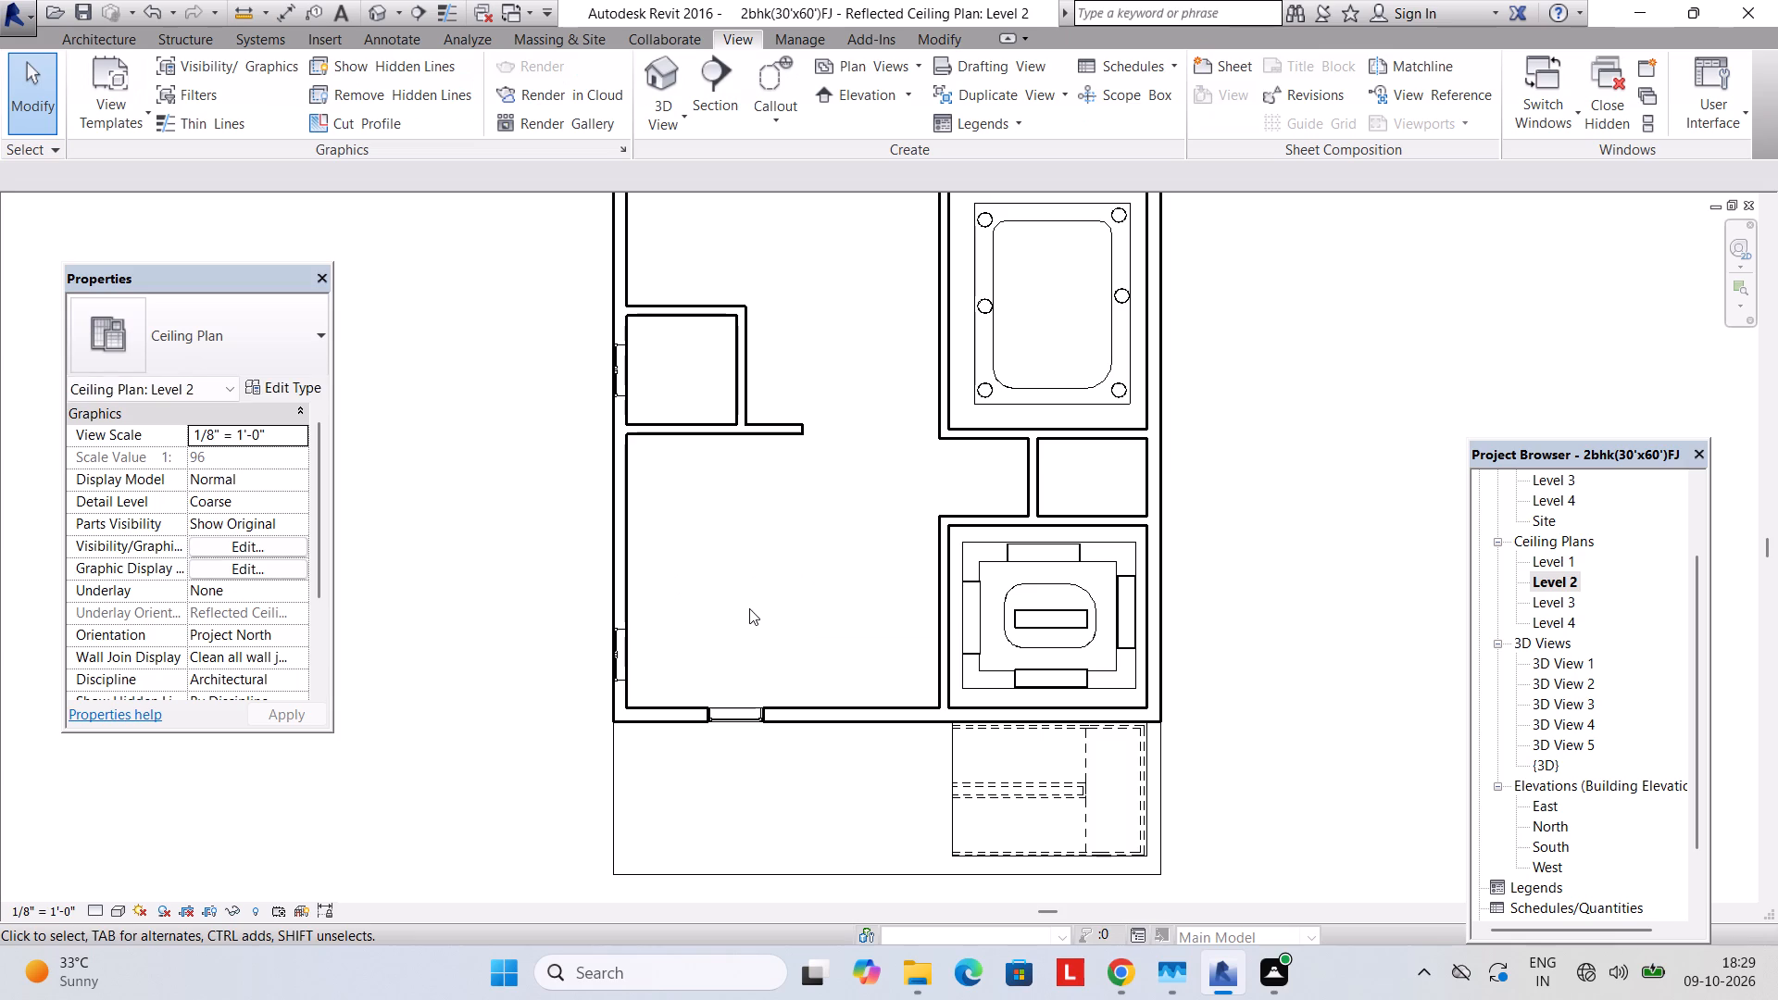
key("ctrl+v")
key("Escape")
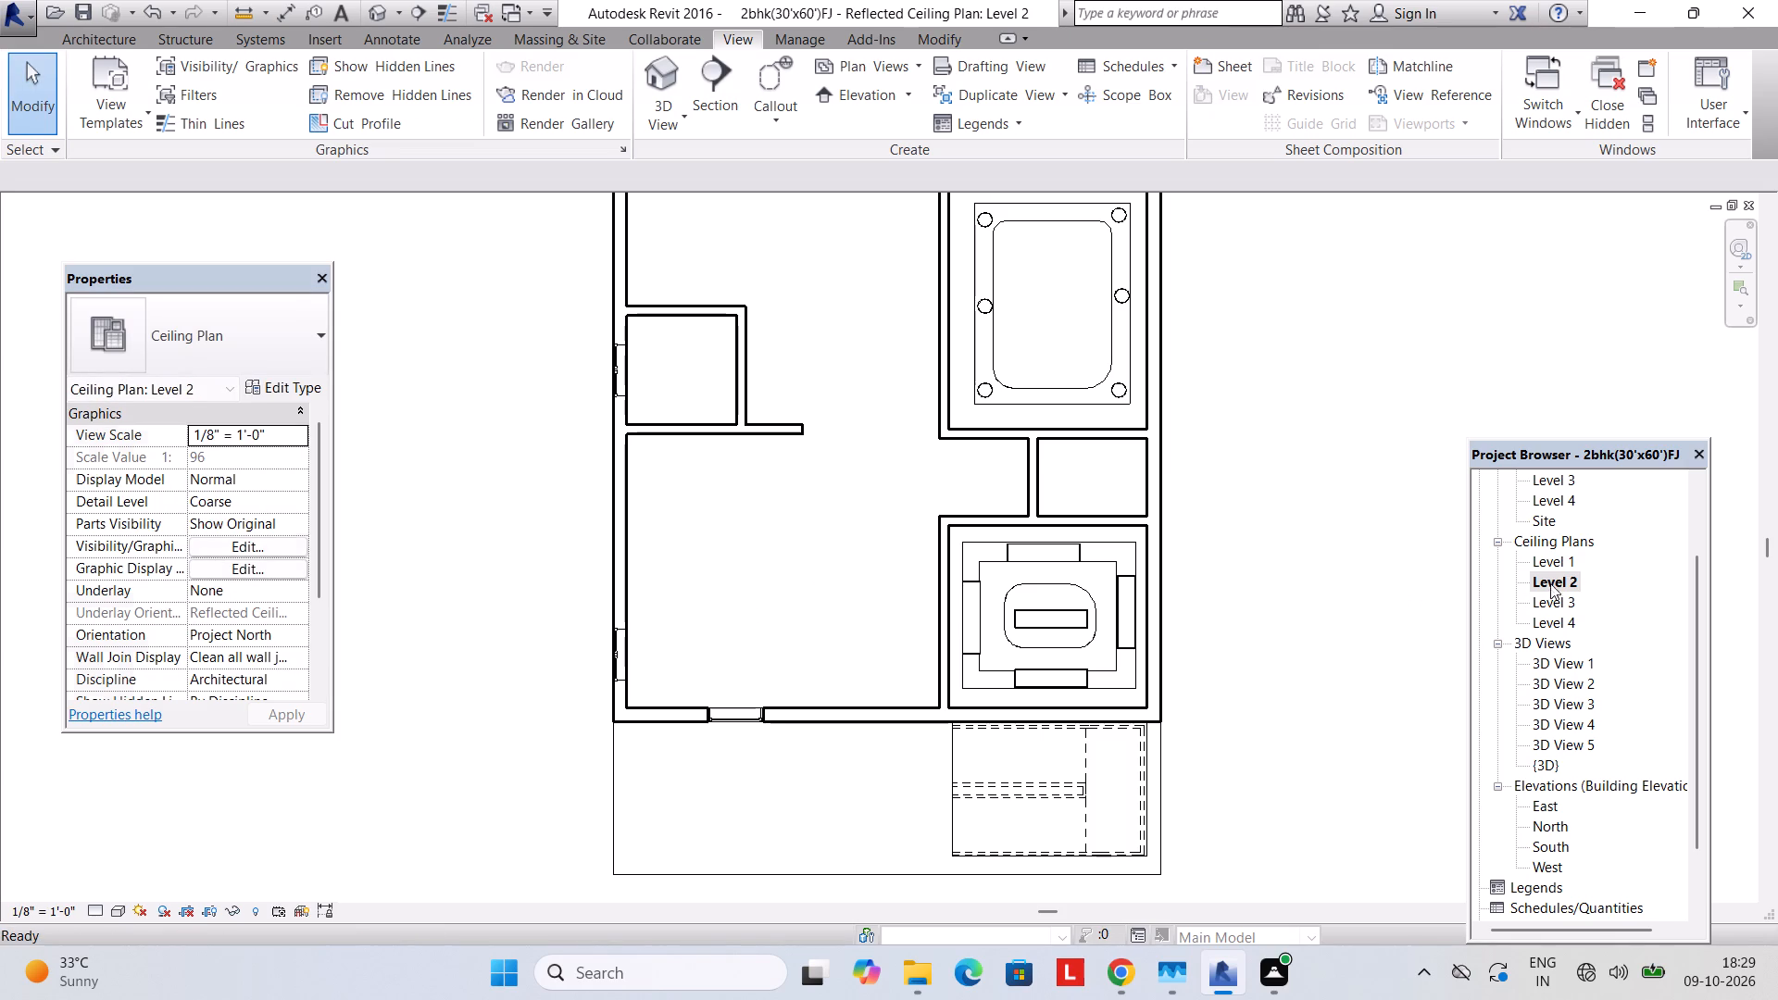
Place an automatic ceiling of type inner at an 8' 8" height offset across the Level 2 hall area.
double_click(1549, 560)
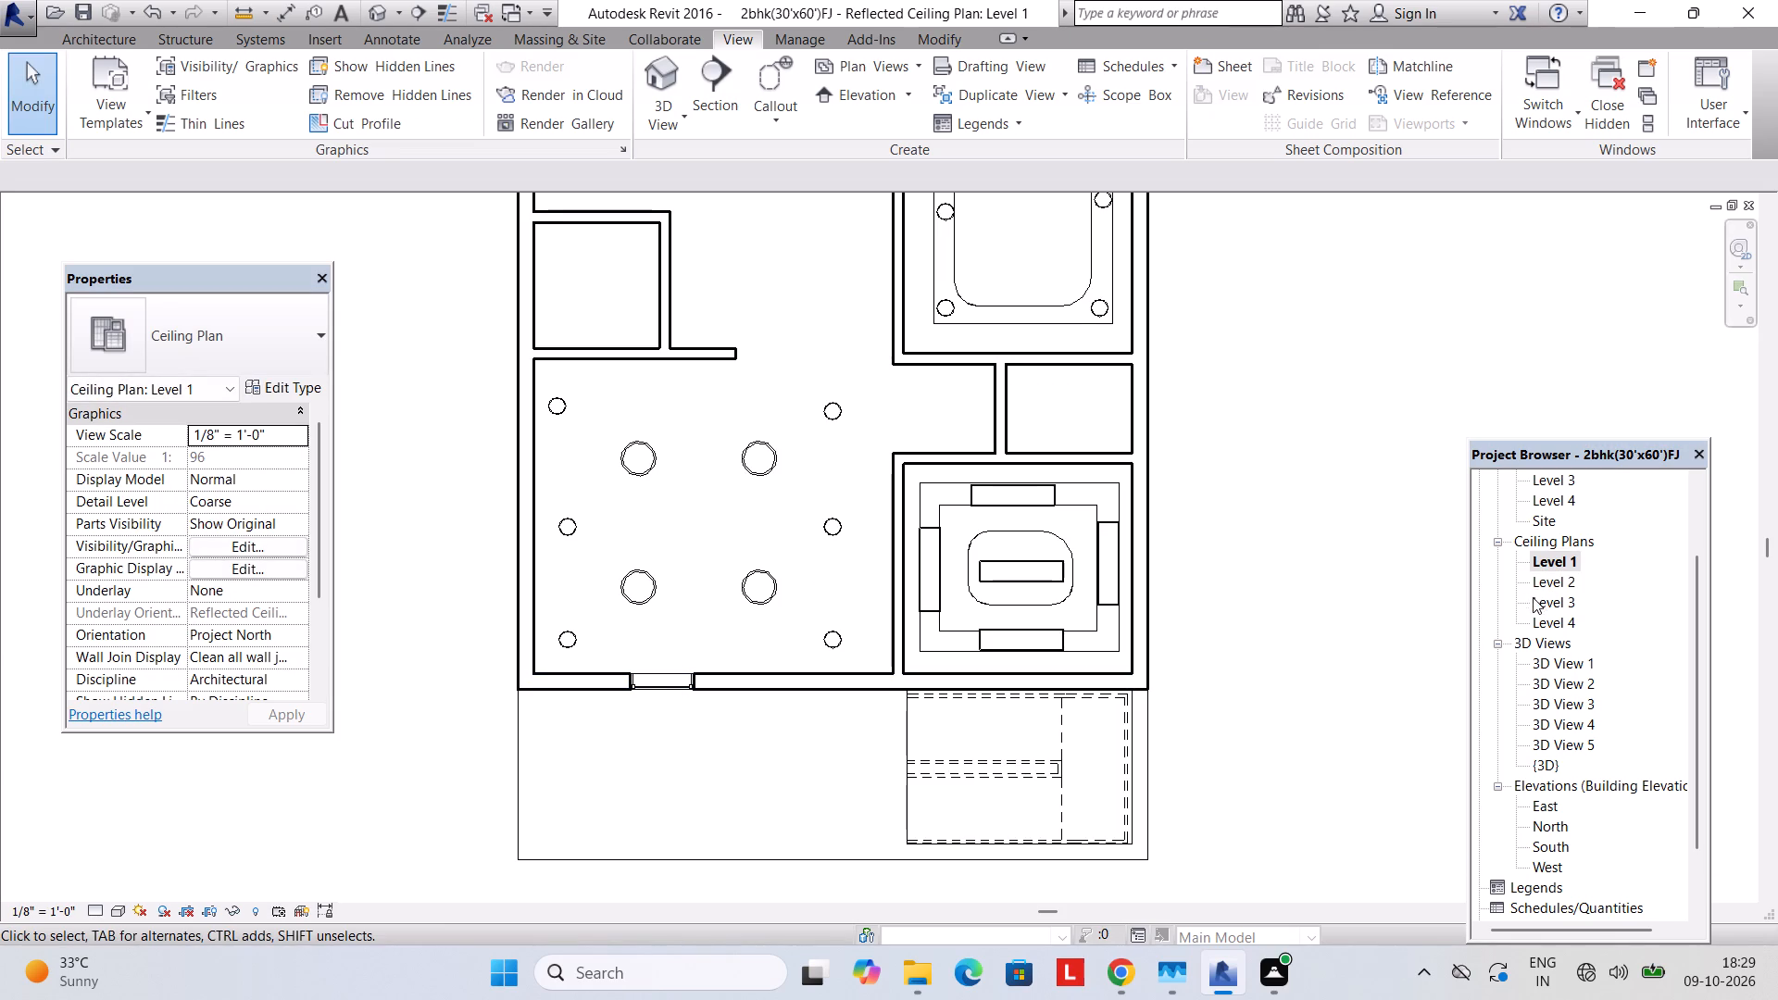
double_click(1542, 587)
scroll(849, 461, "down", 1)
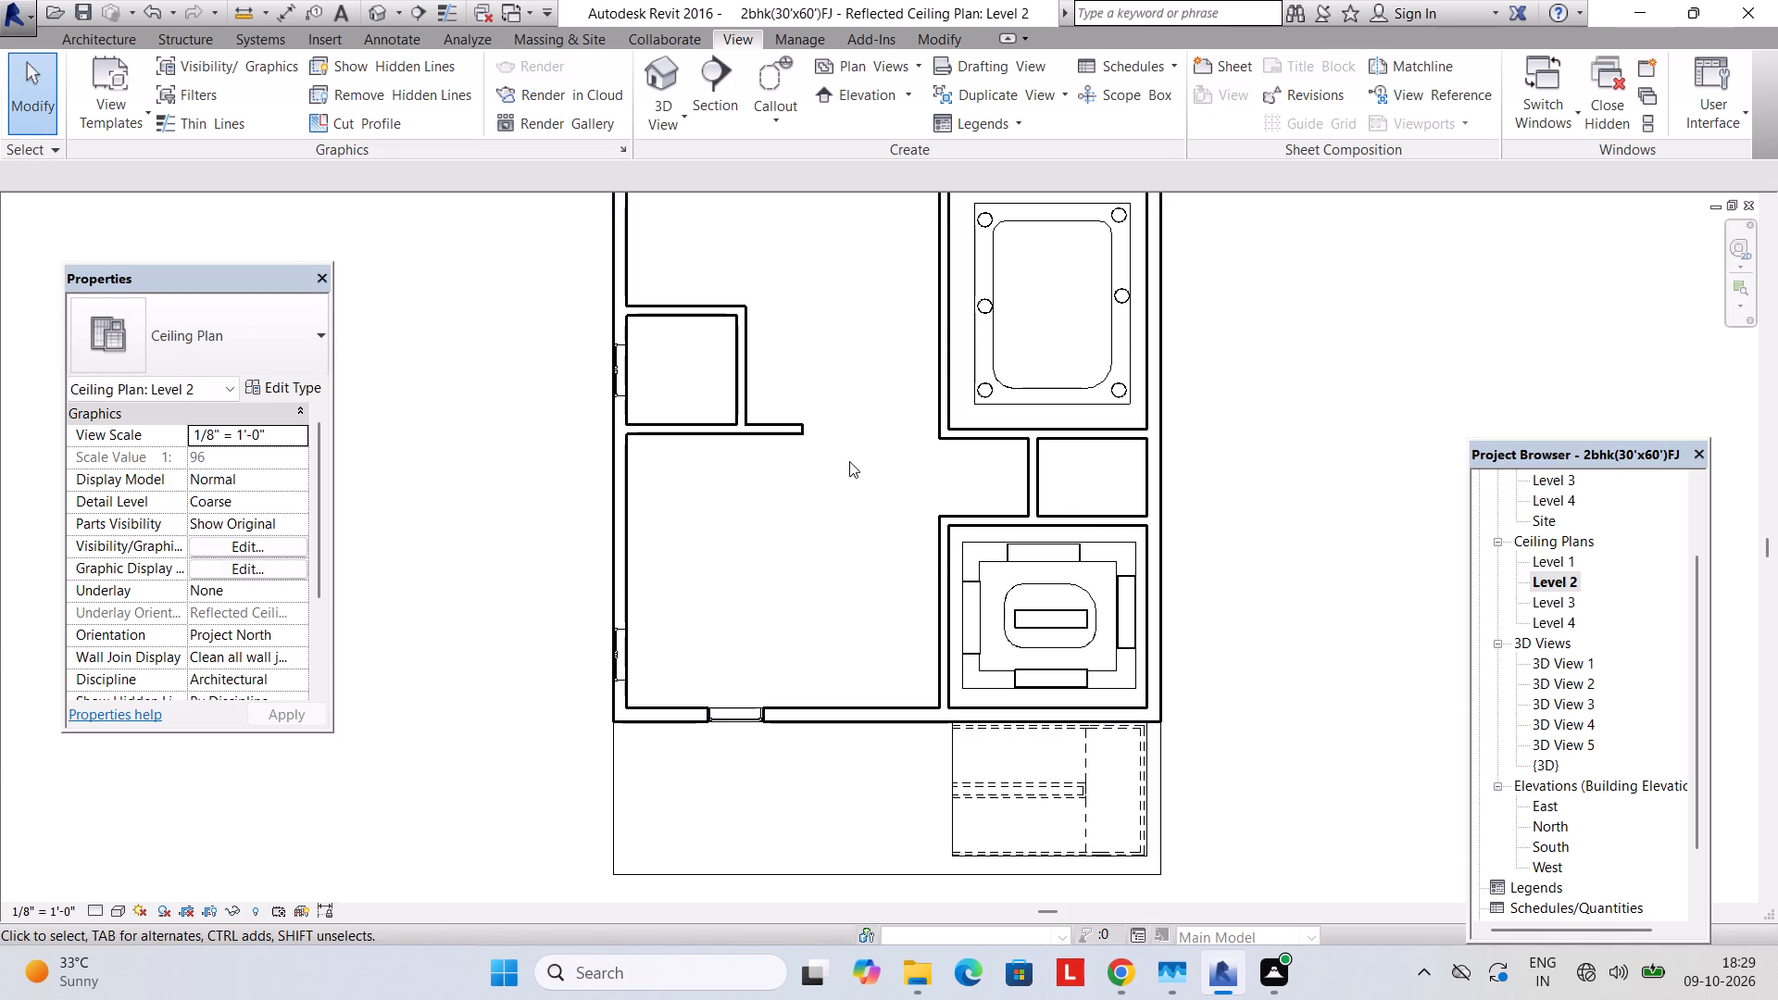
middle_click_drag(854, 501, 882, 602)
middle_click_drag(891, 560, 862, 601)
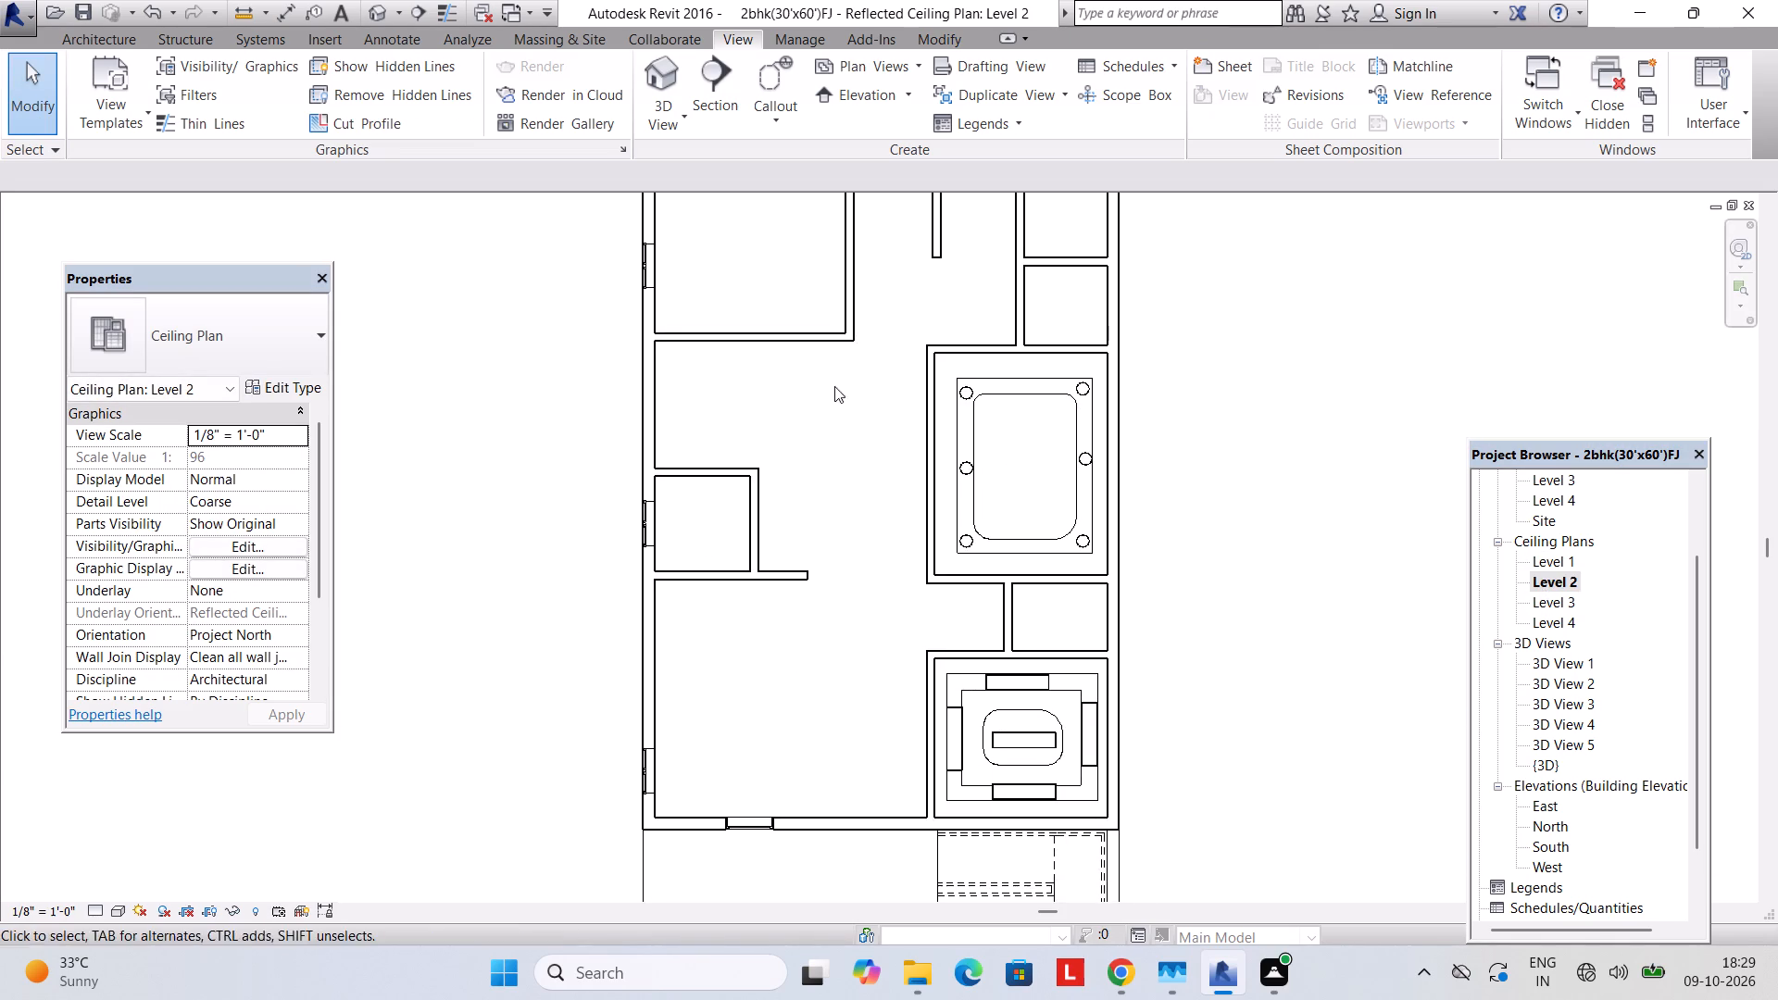
left_click(109, 44)
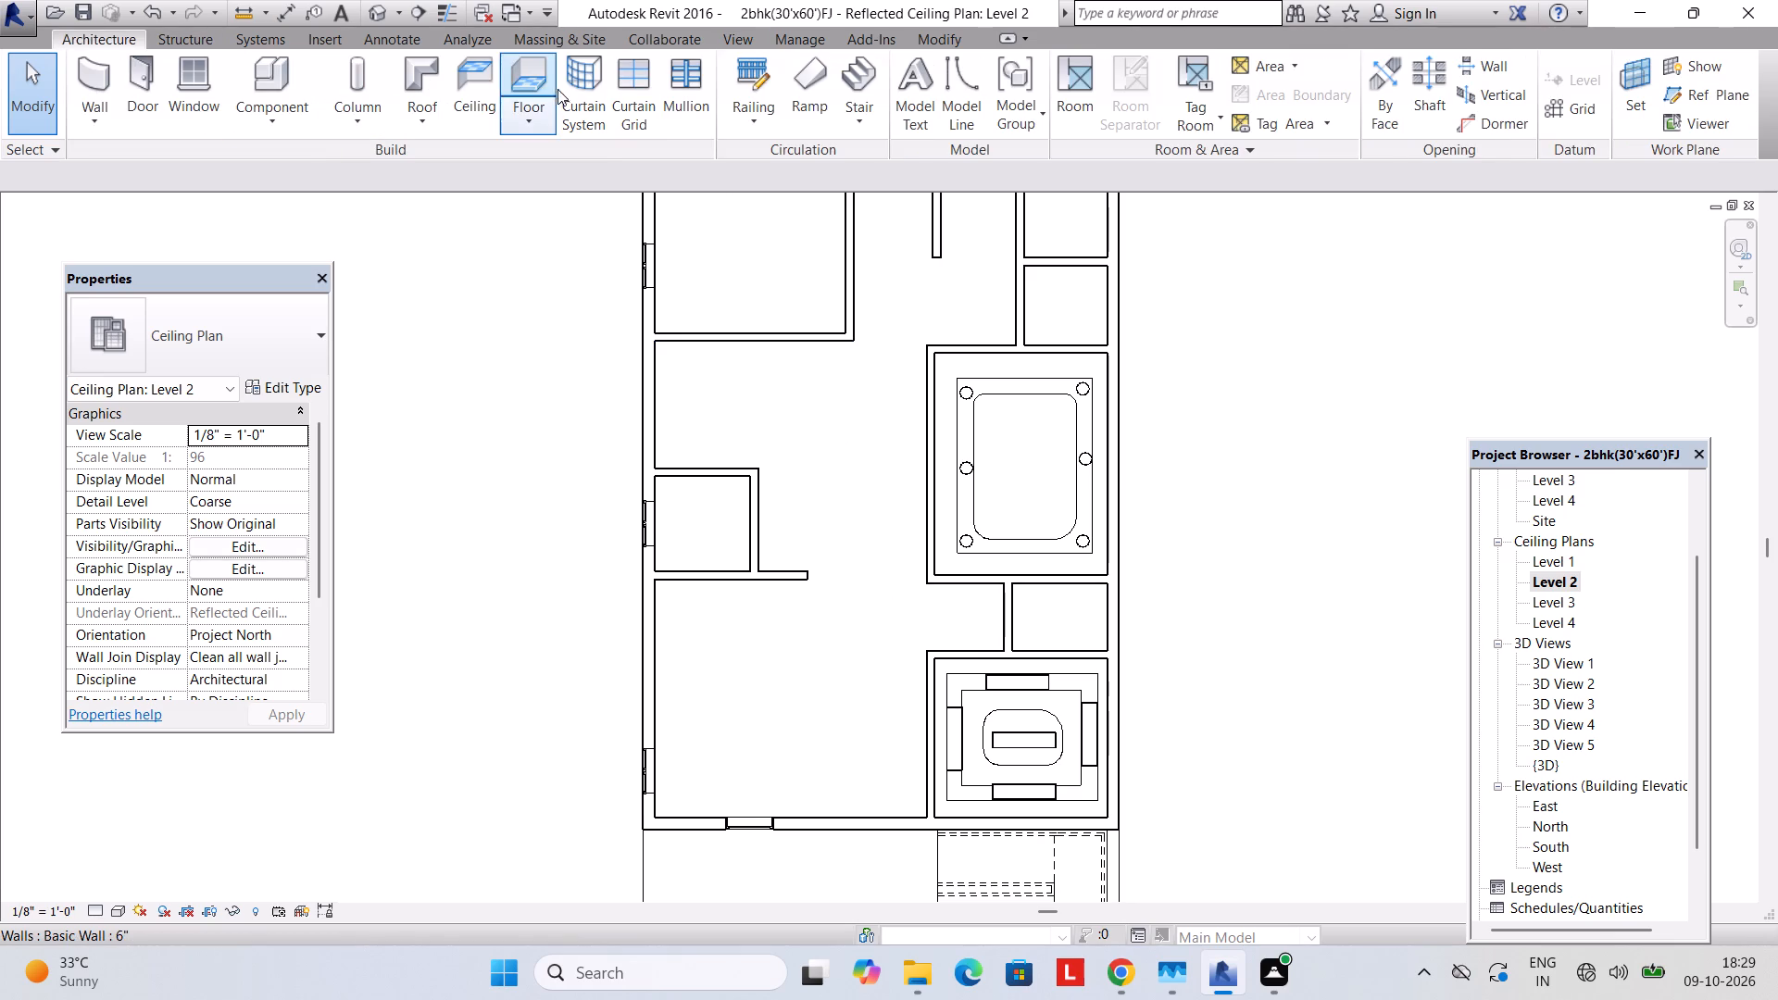
left_click(491, 95)
left_click(782, 703)
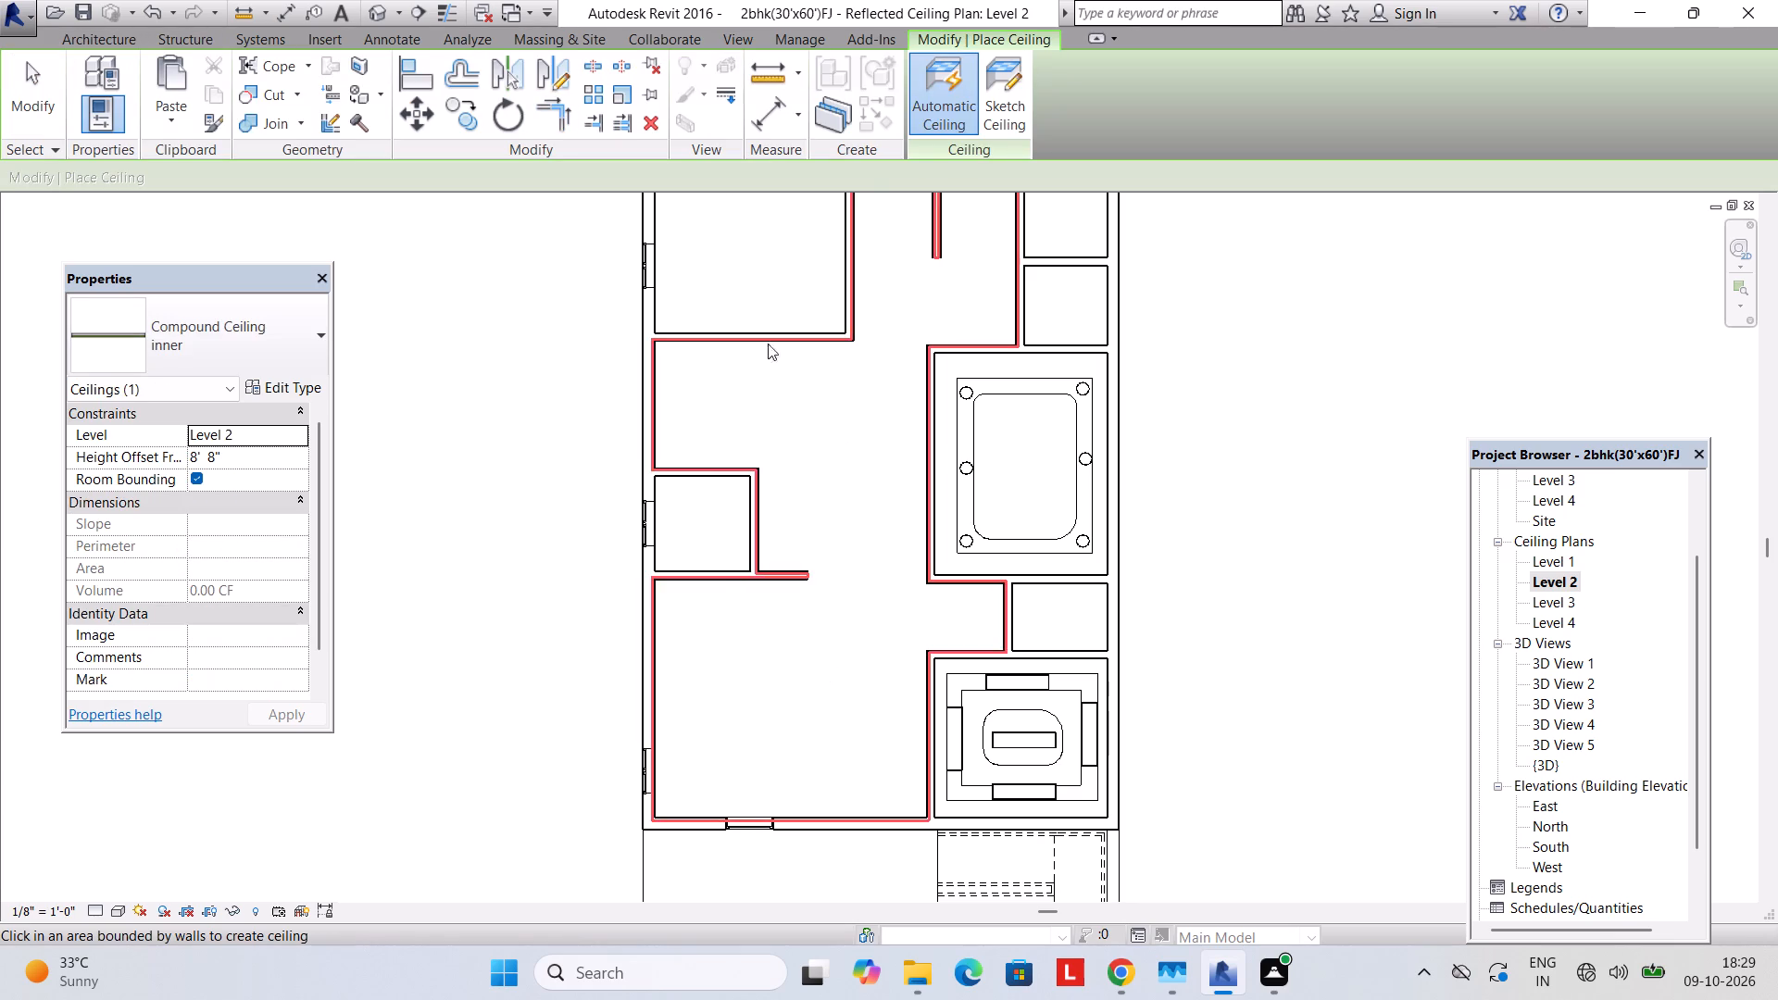
left_click(858, 539)
key("Escape")
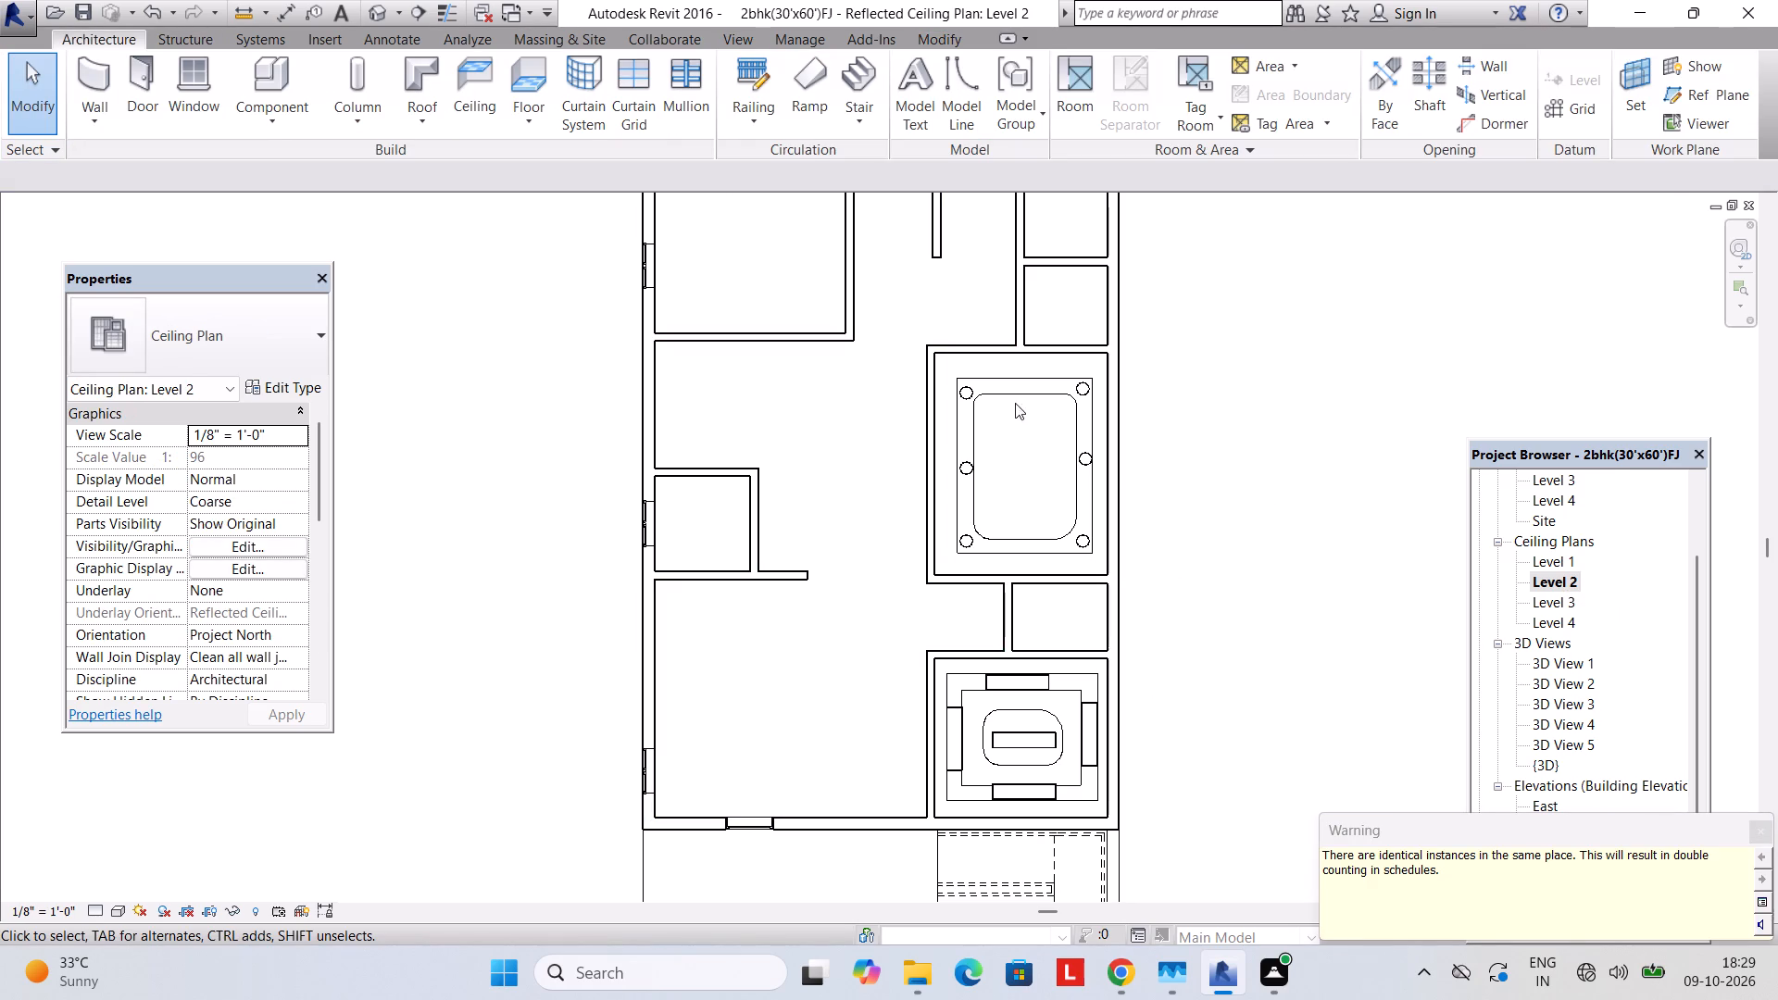
Paste the ten copied round lights onto the new ceiling in the Level 2 front hall, arranged between its walls.
key("ctrl+v")
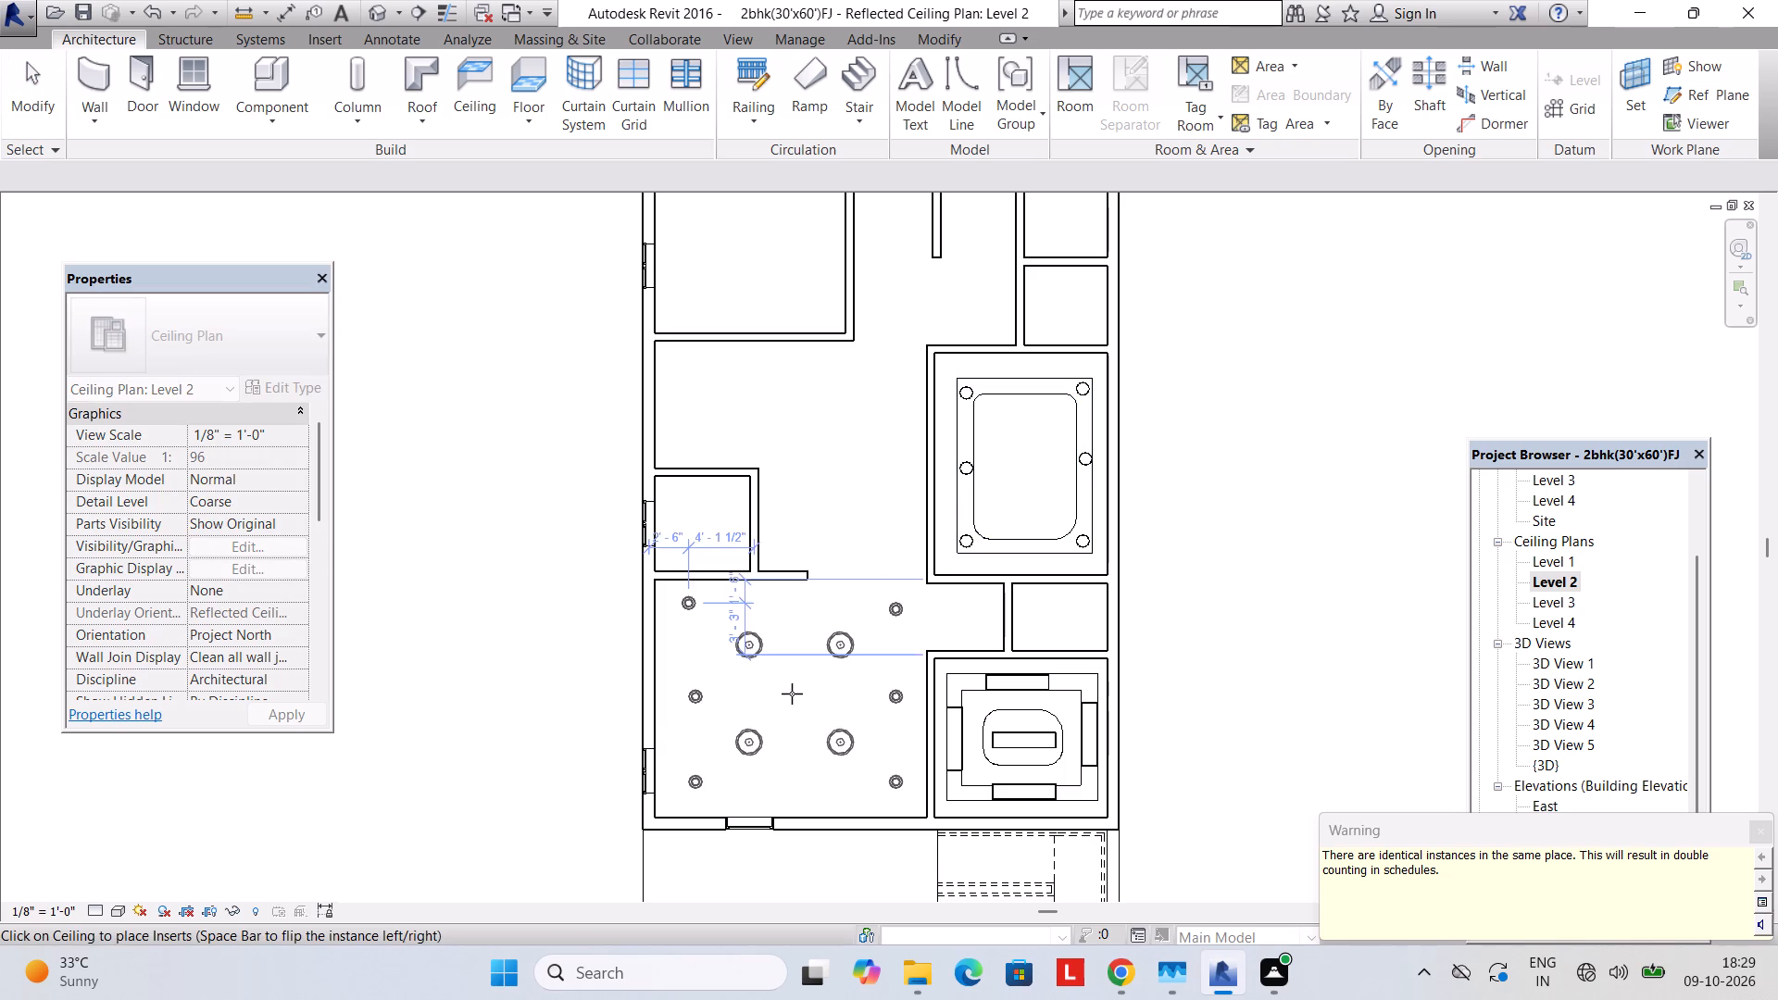
scroll(783, 706, "up", 2)
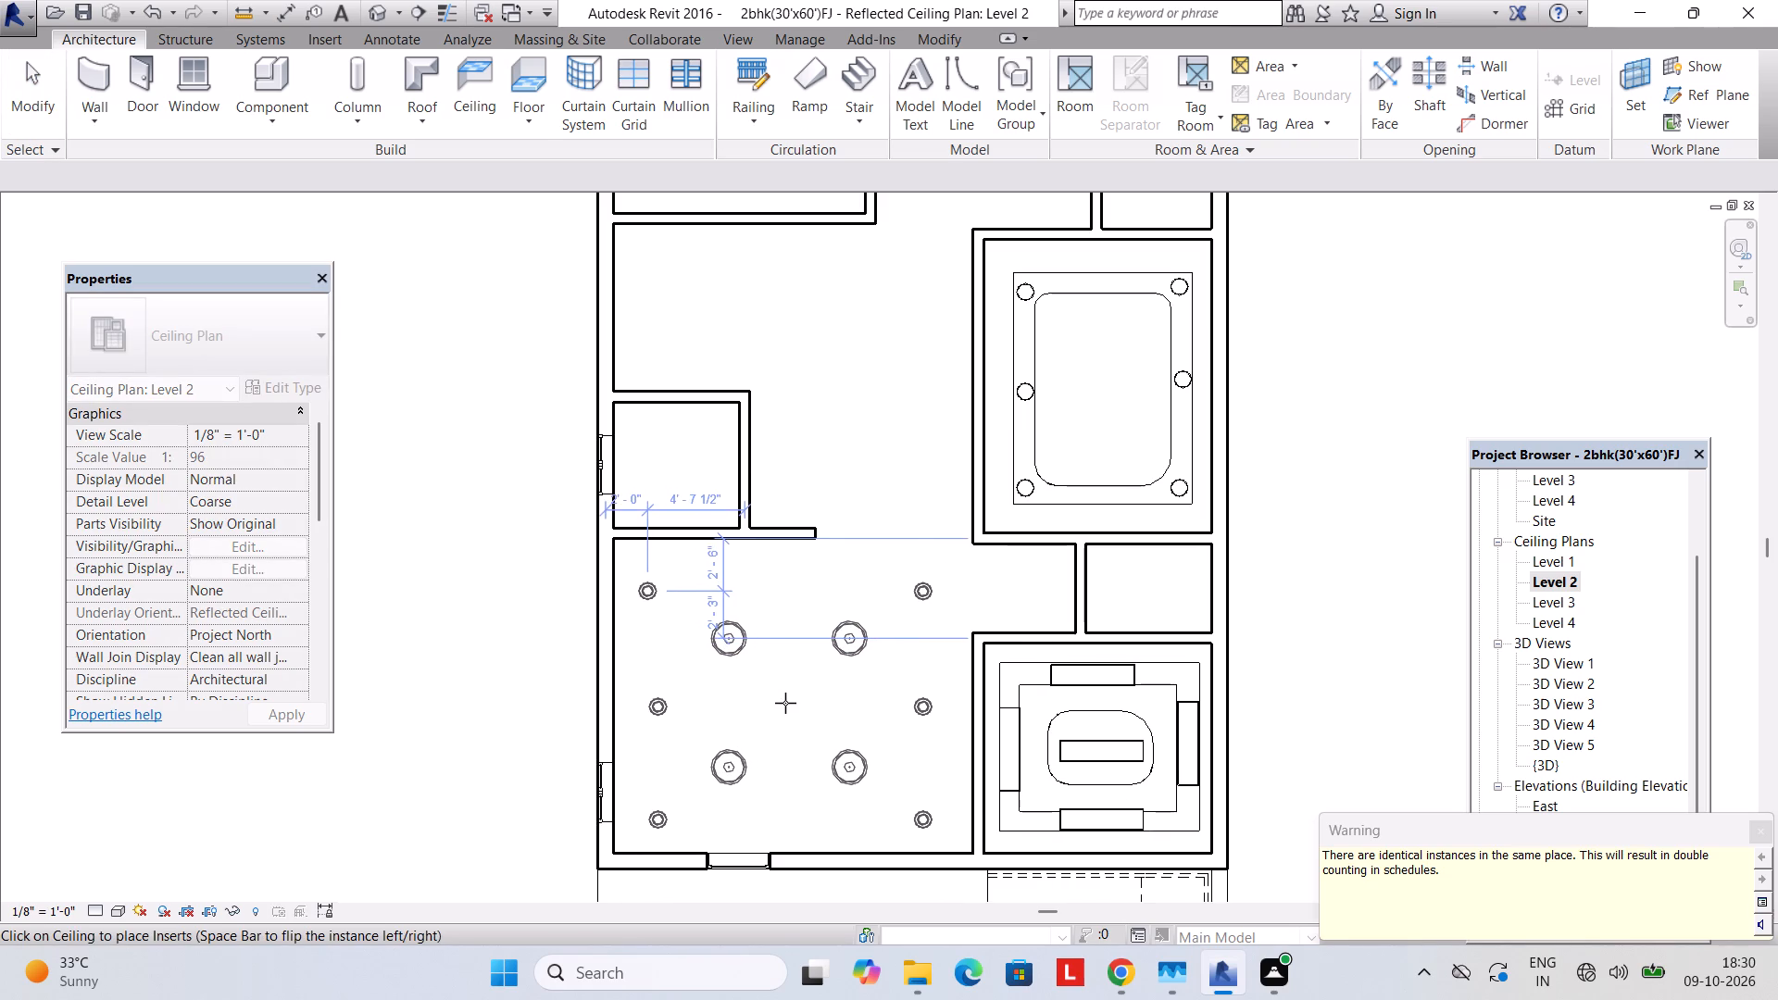
left_click(785, 703)
key("Escape")
middle_click_drag(788, 387, 783, 567)
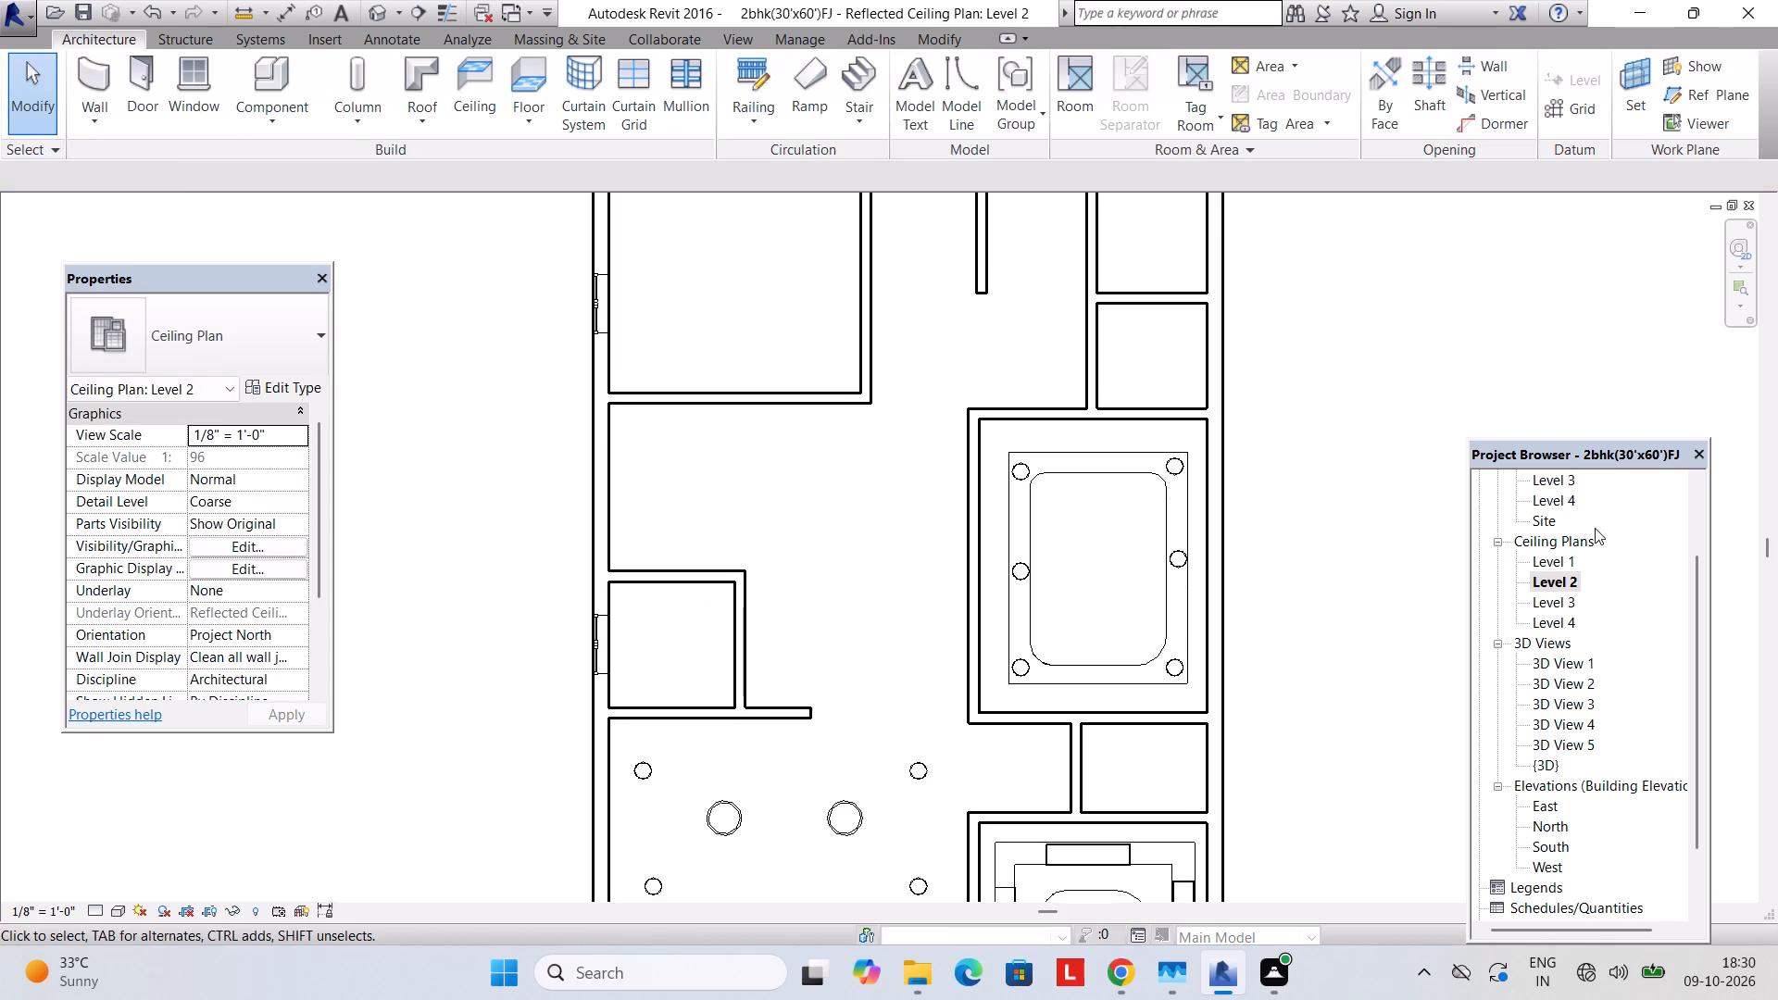
Copy the two hemisphere pendant lights over the dining area from the Level 1 ceiling plan into the Level 2 dining area.
double_click(1560, 564)
scroll(639, 525, "down", 2)
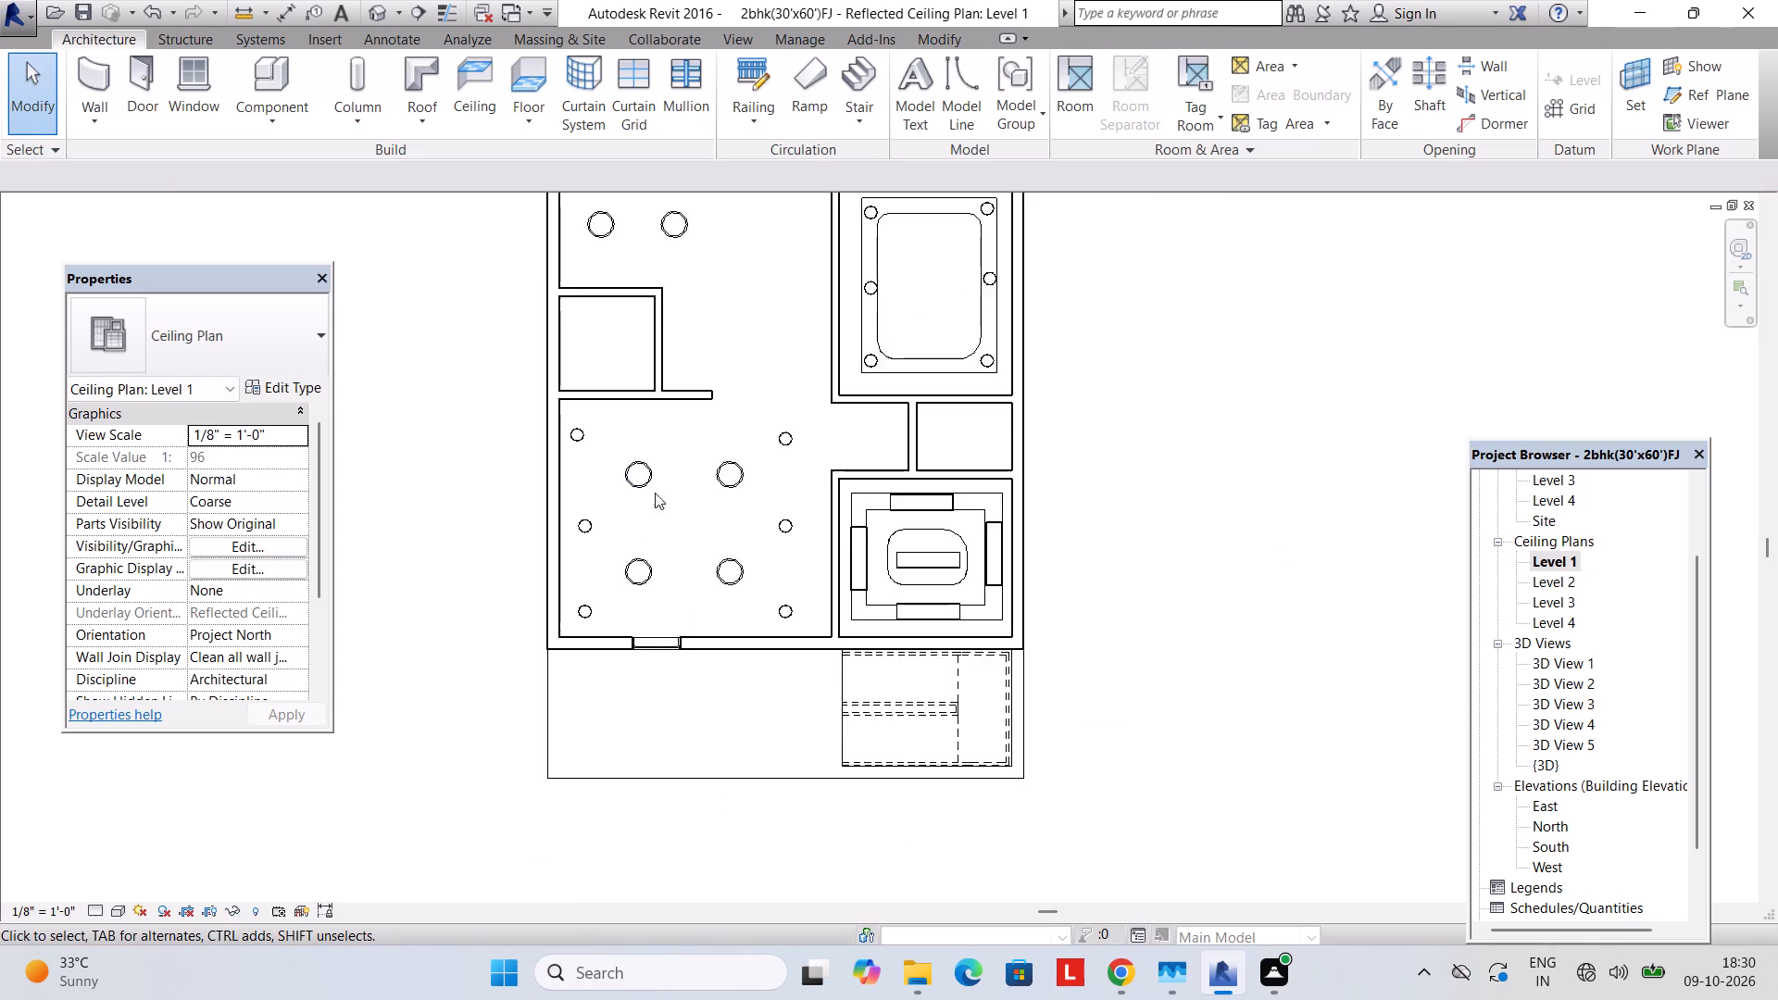
middle_click_drag(655, 463, 667, 722)
middle_click_drag(658, 576, 666, 681)
left_click_drag(613, 555, 706, 619)
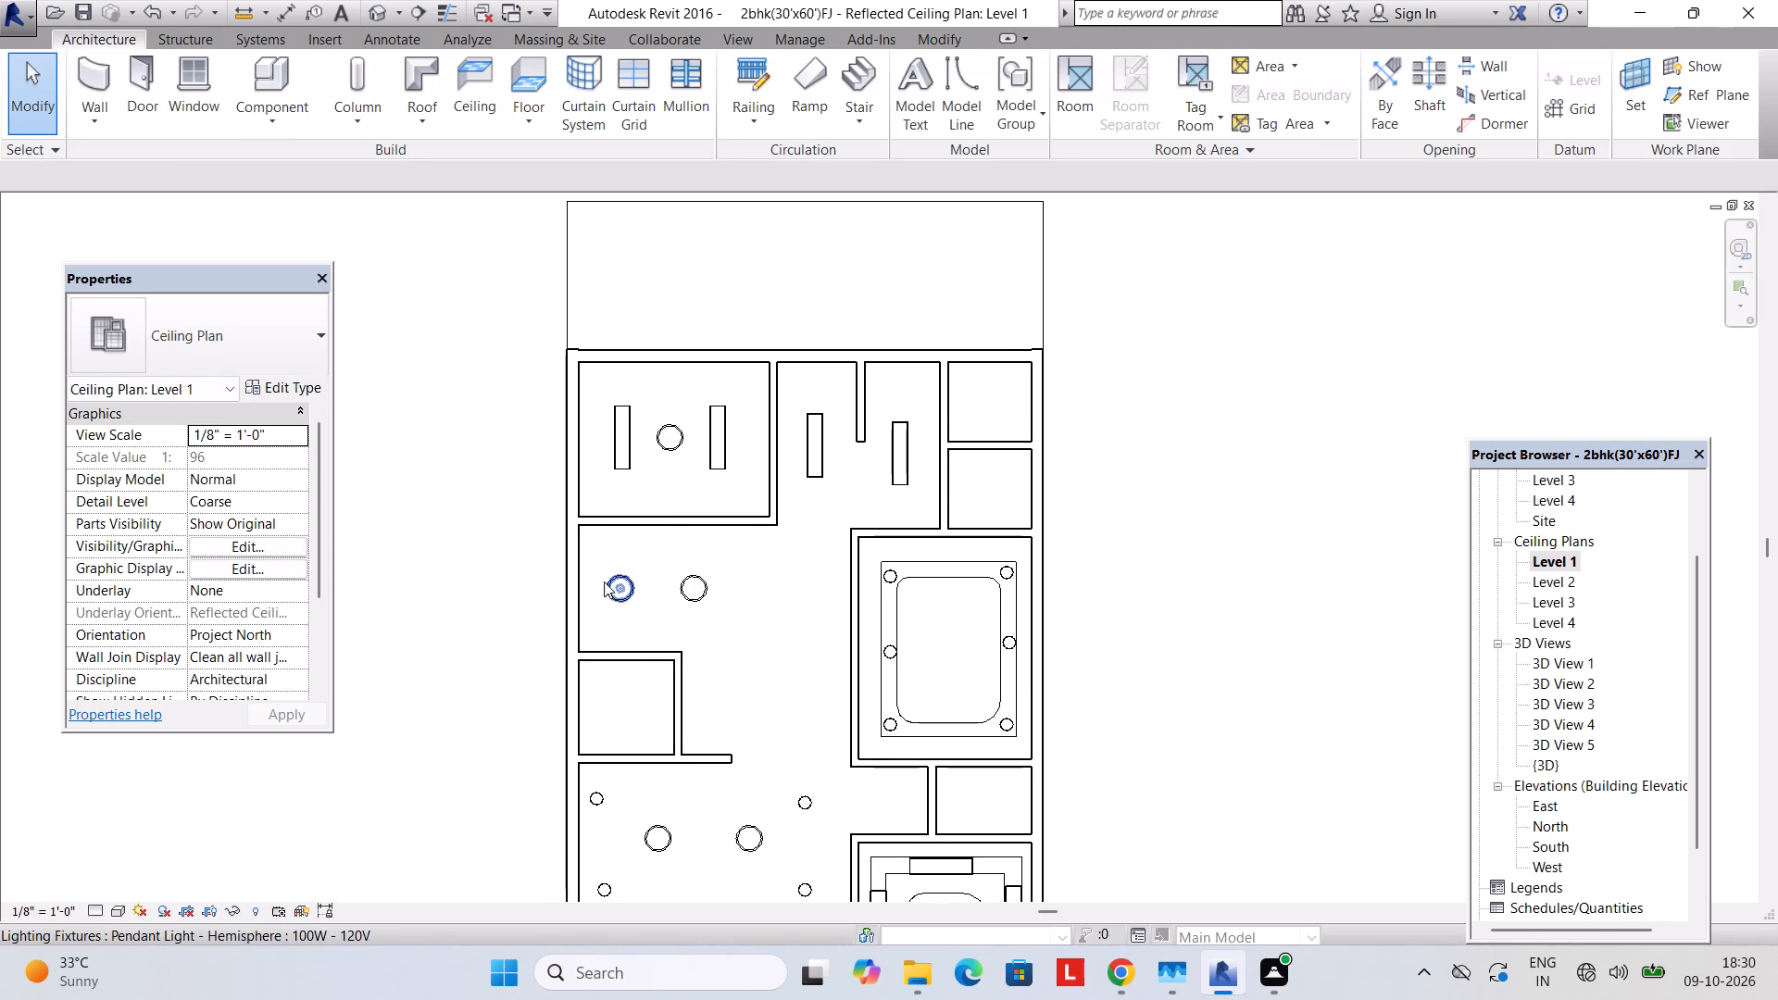
left_click_drag(592, 556, 730, 619)
key("ctrl+c")
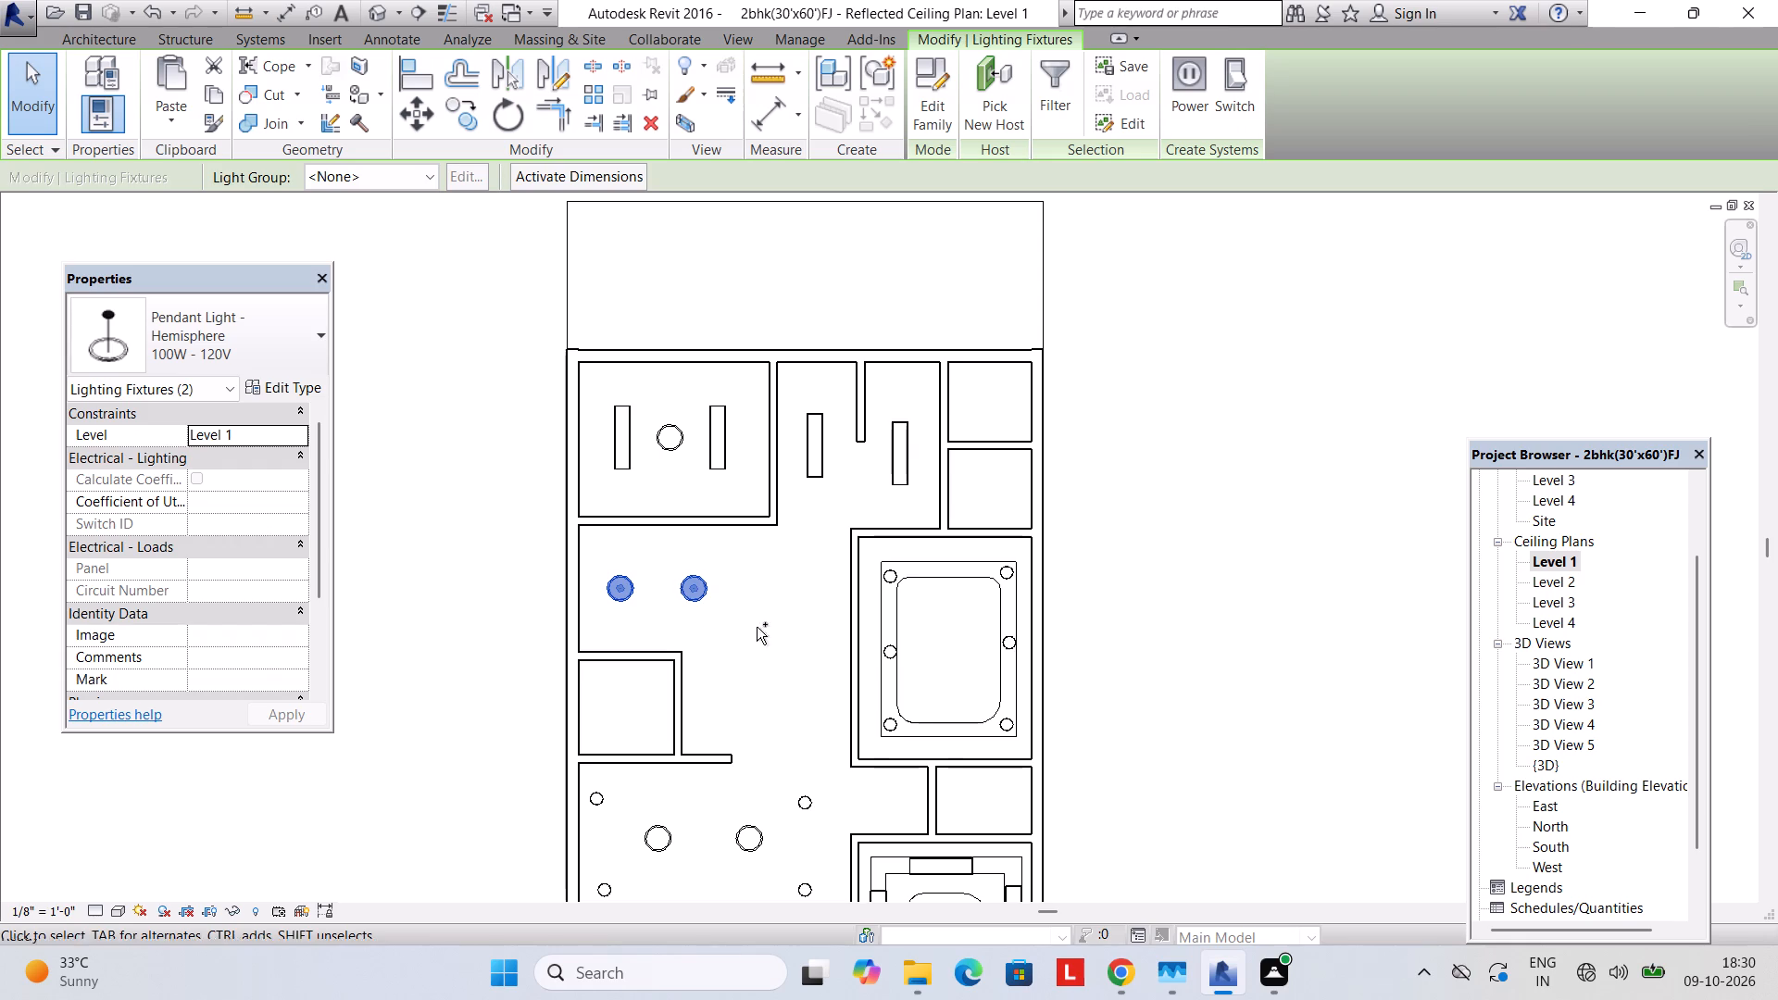
left_click(1523, 580)
double_click(1538, 577)
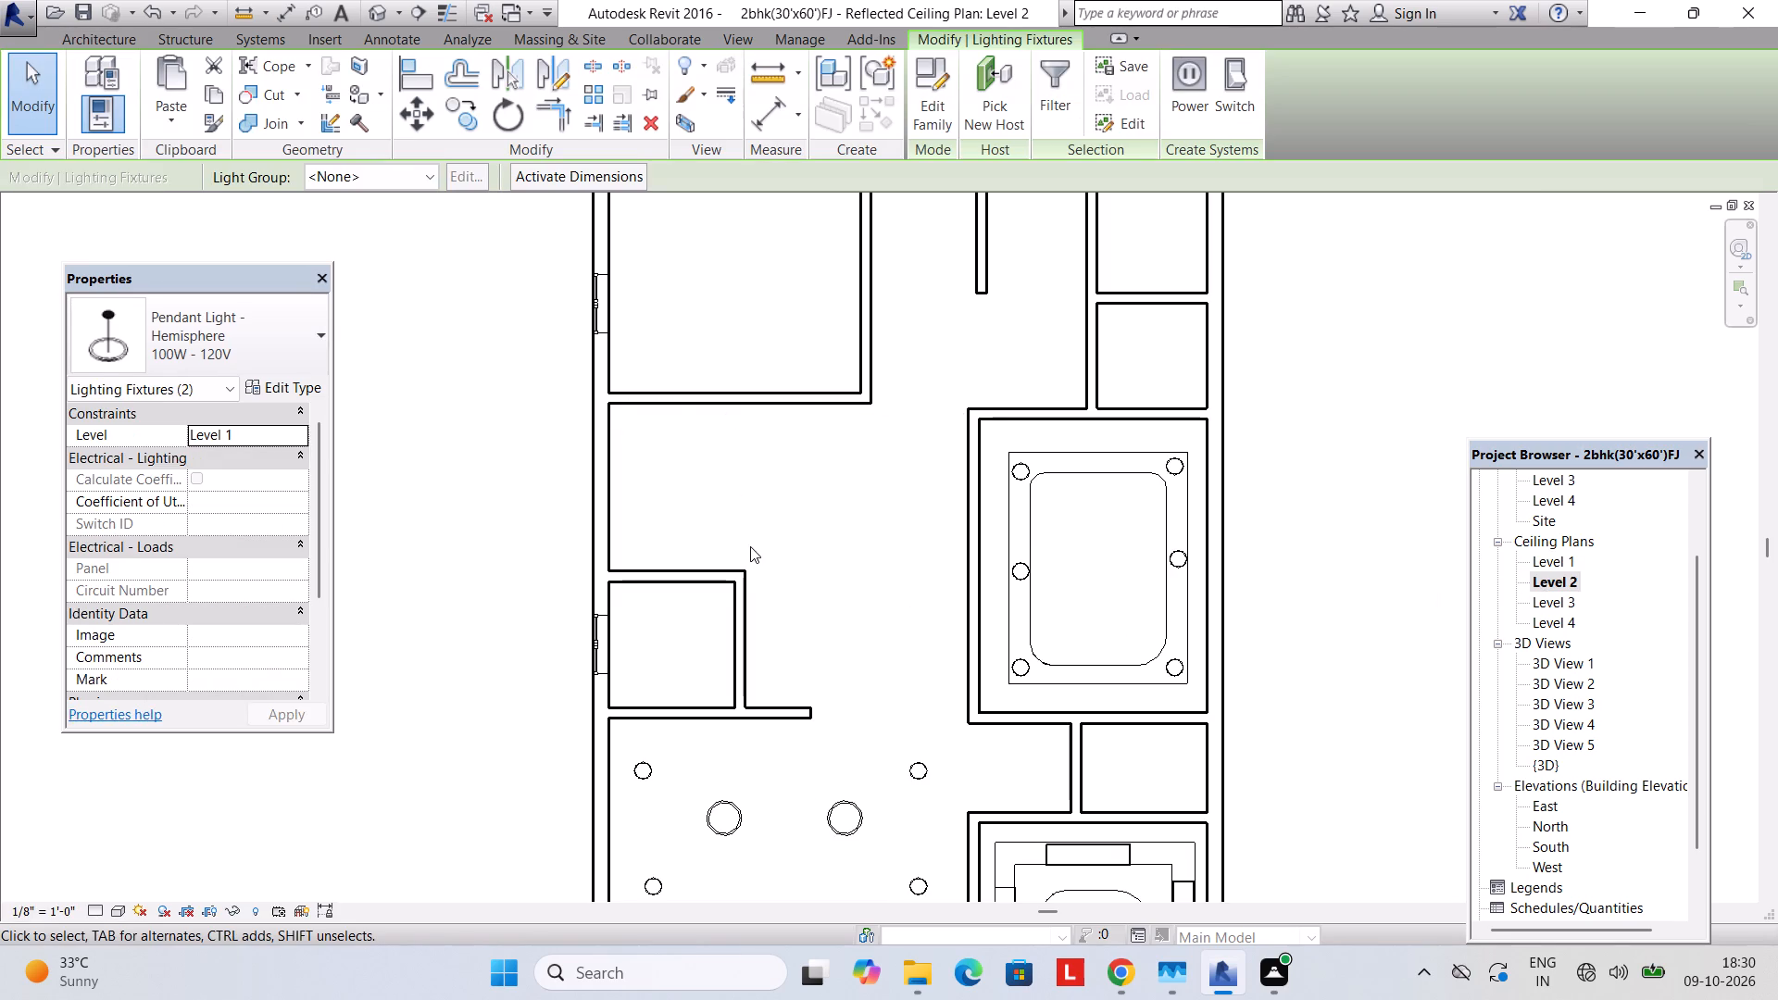
key("ctrl+v")
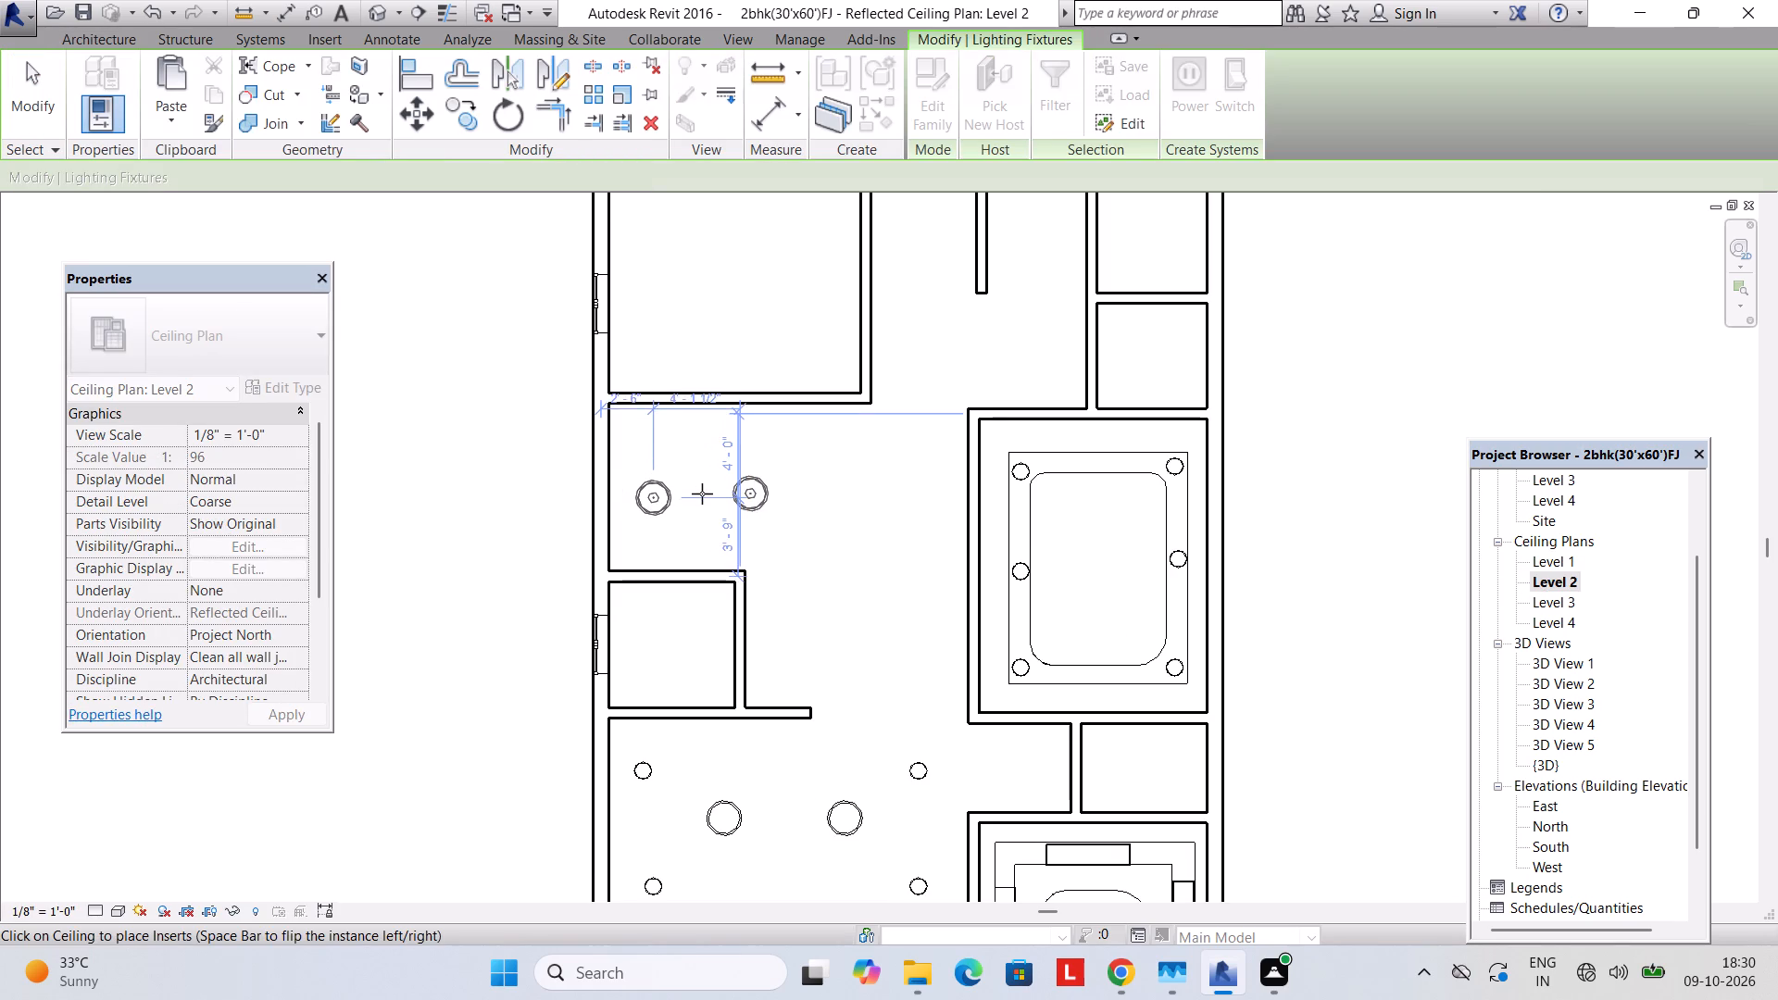
left_click(707, 494)
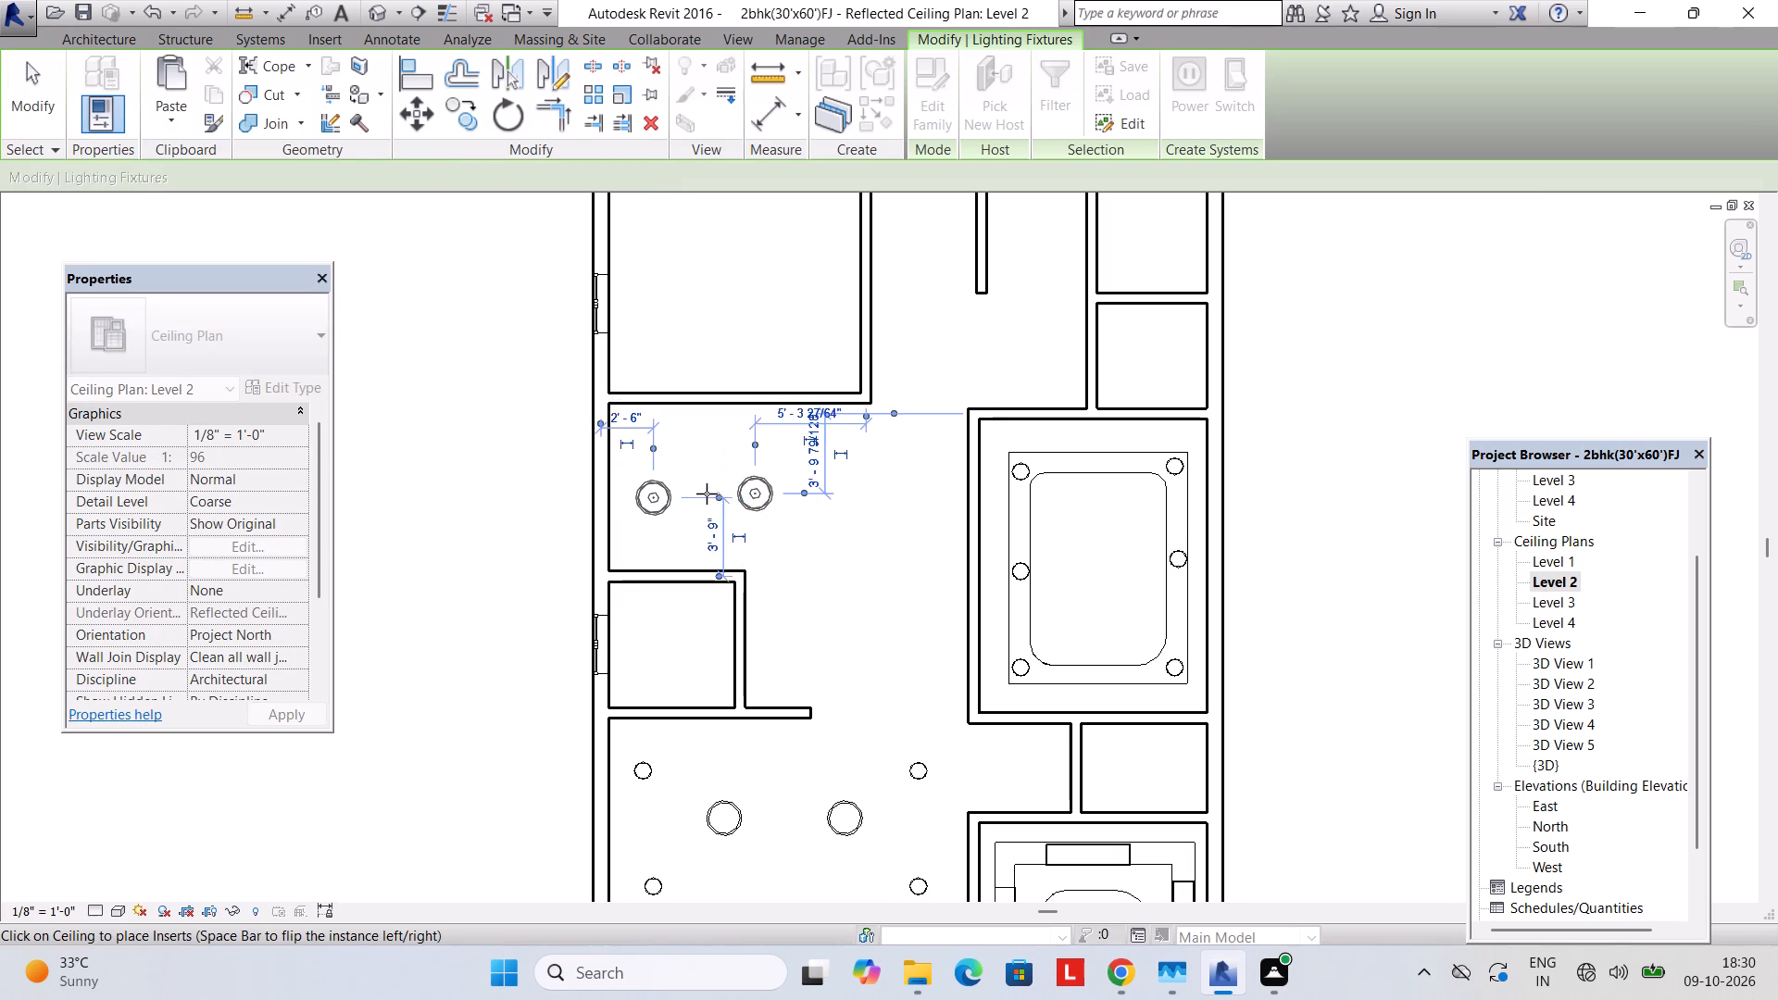
scroll(707, 478, "down", 1)
middle_click_drag(707, 478, 718, 682)
key("Escape")
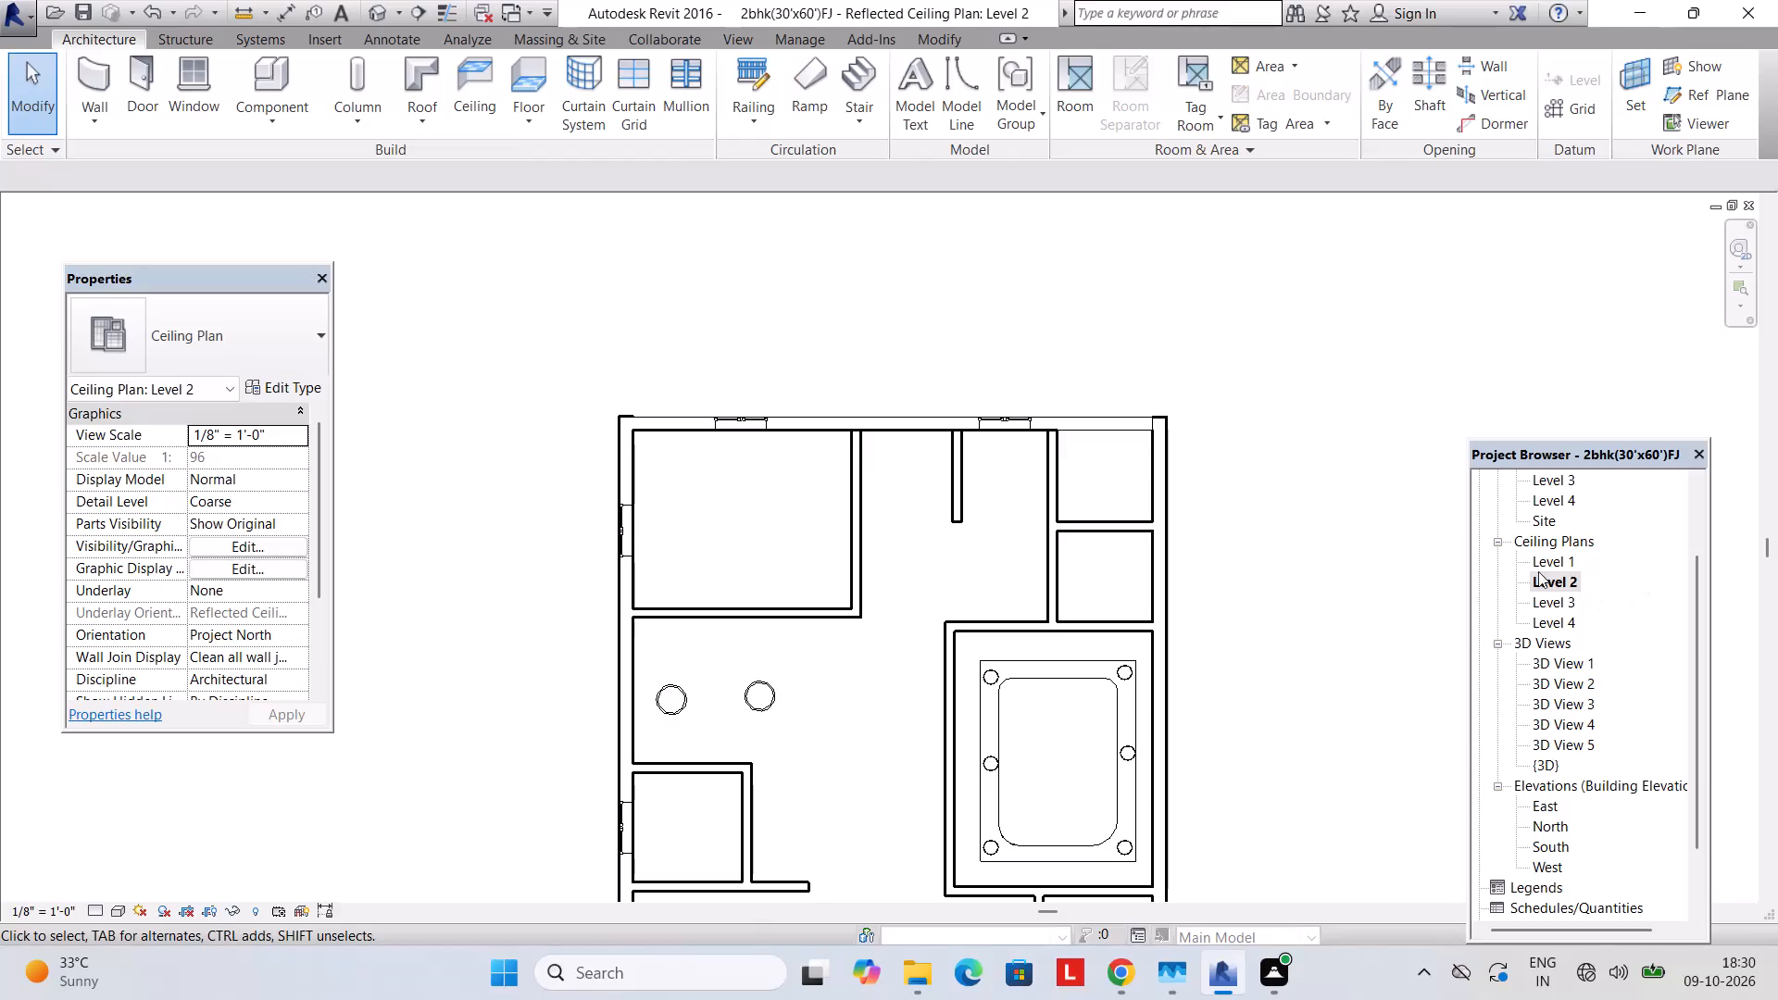
Copy the kitchen's three lights, two rectangular and one round, from the Level 1 ceiling plan.
double_click(1541, 556)
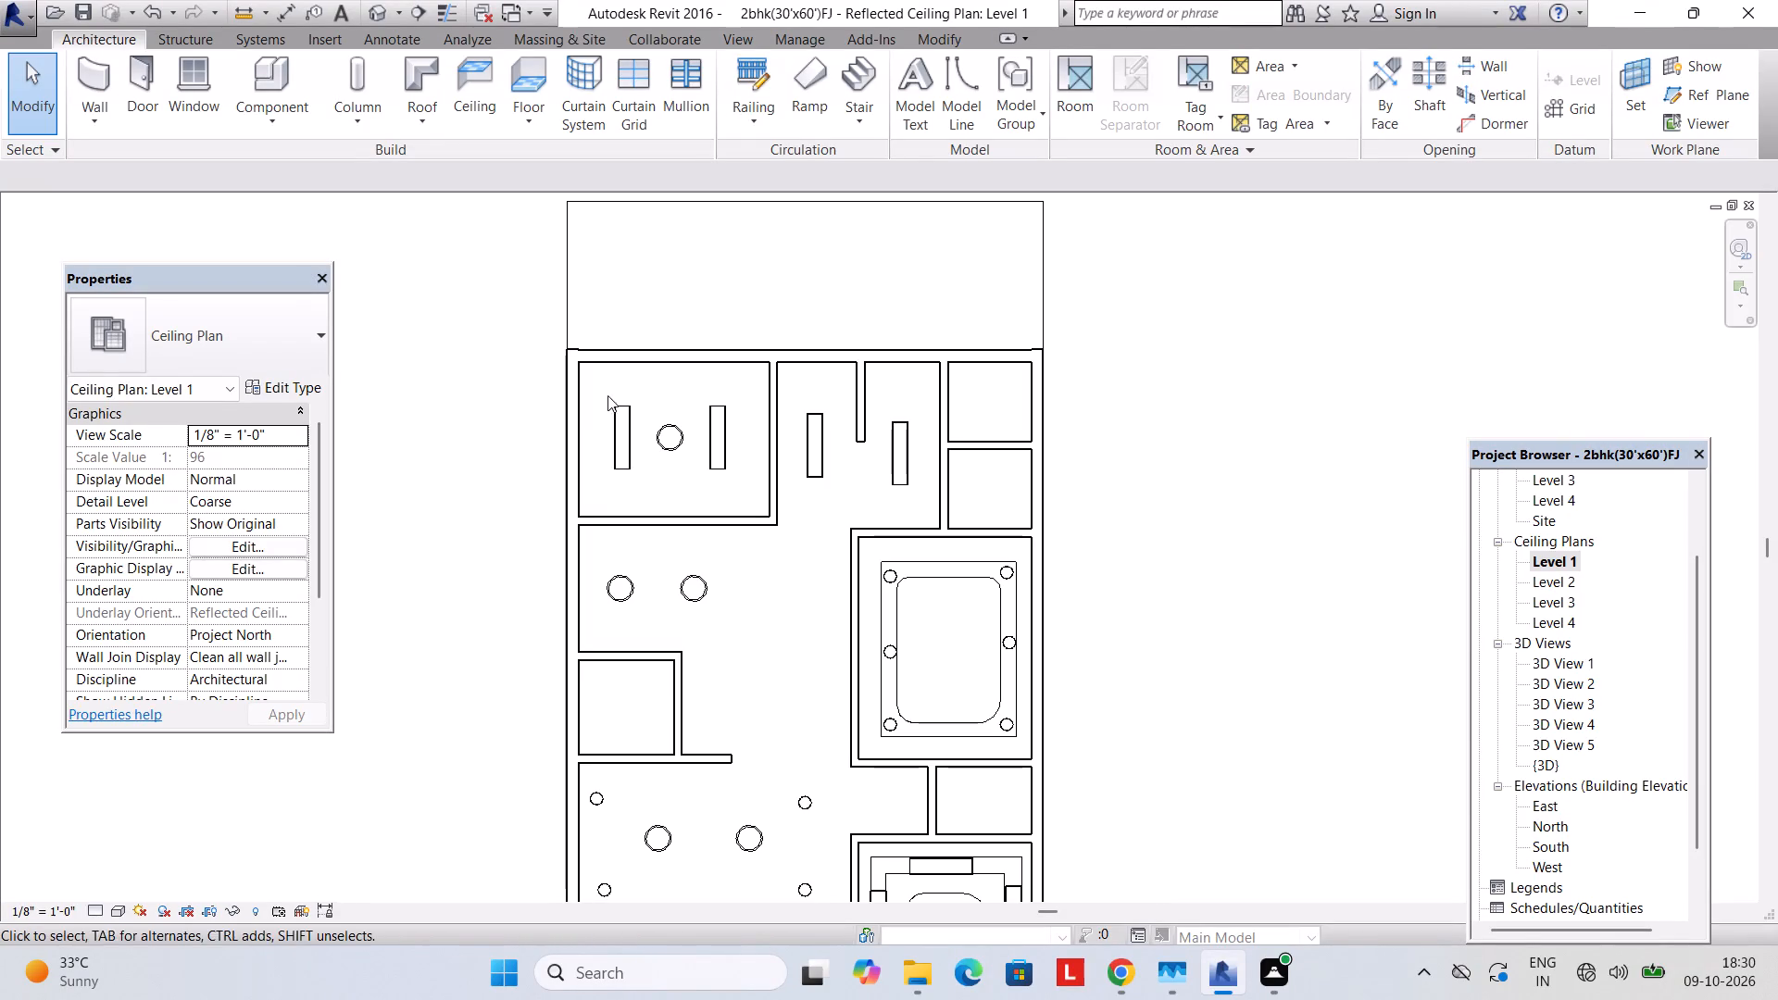
left_click_drag(613, 387, 736, 490)
key("ctrl+c")
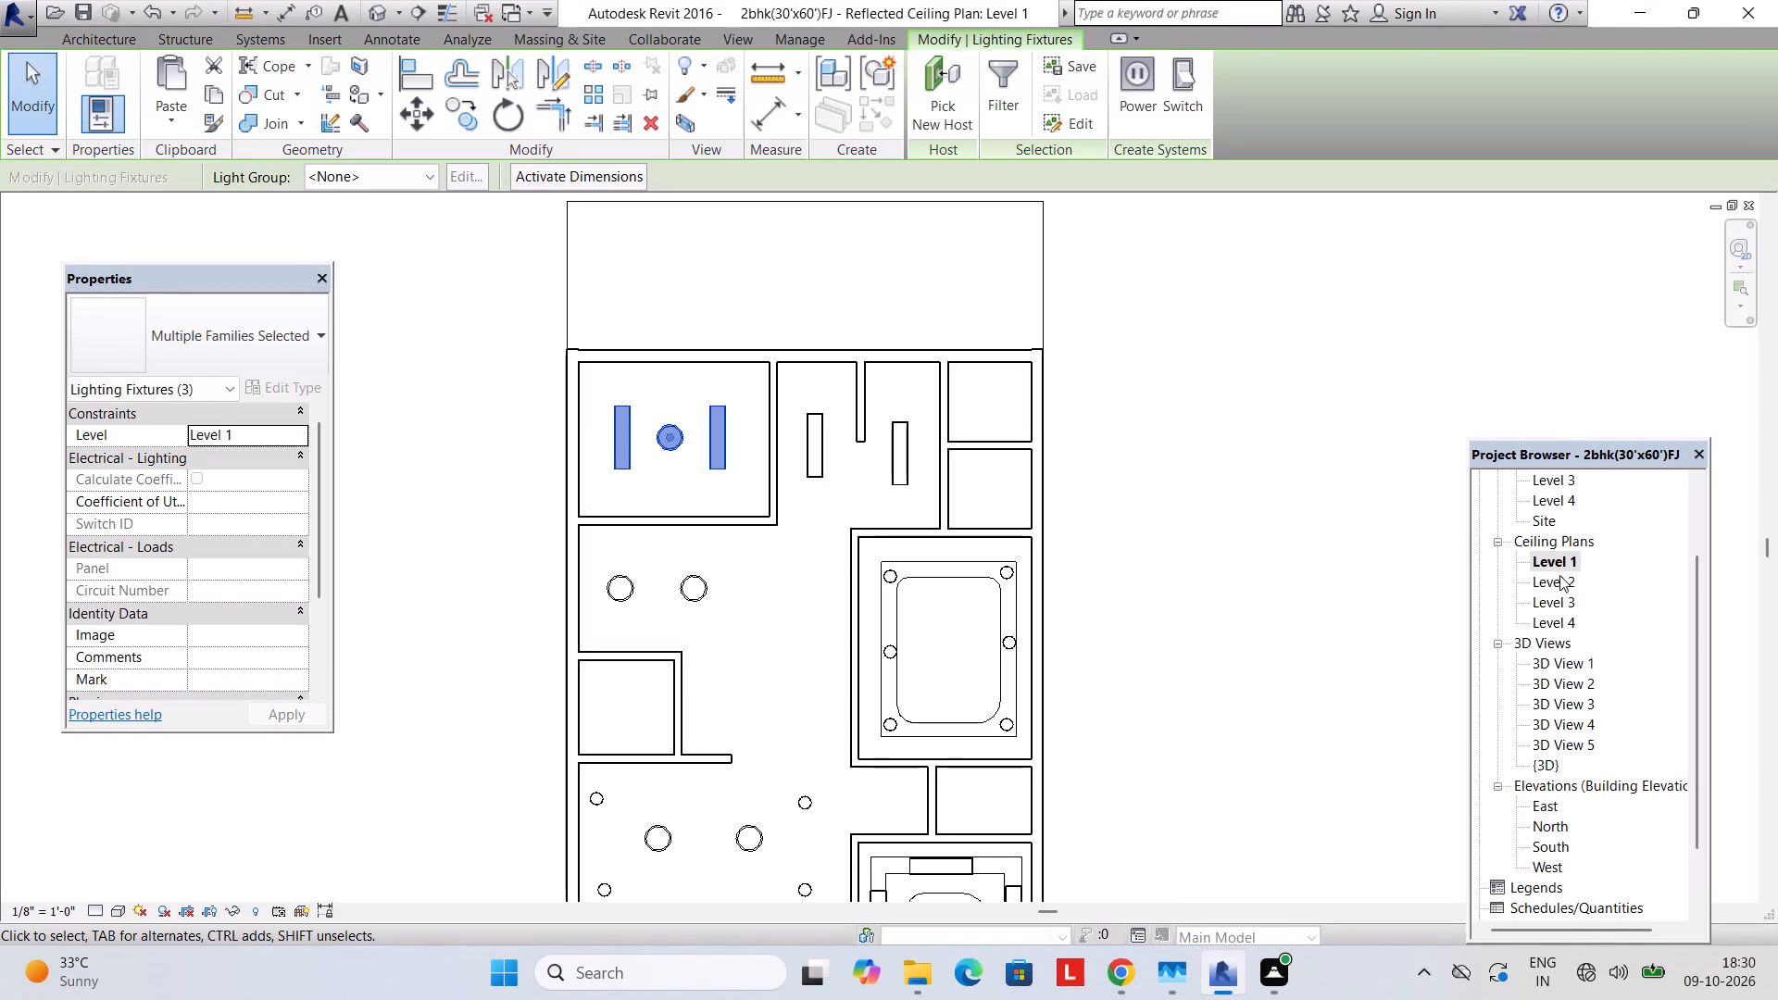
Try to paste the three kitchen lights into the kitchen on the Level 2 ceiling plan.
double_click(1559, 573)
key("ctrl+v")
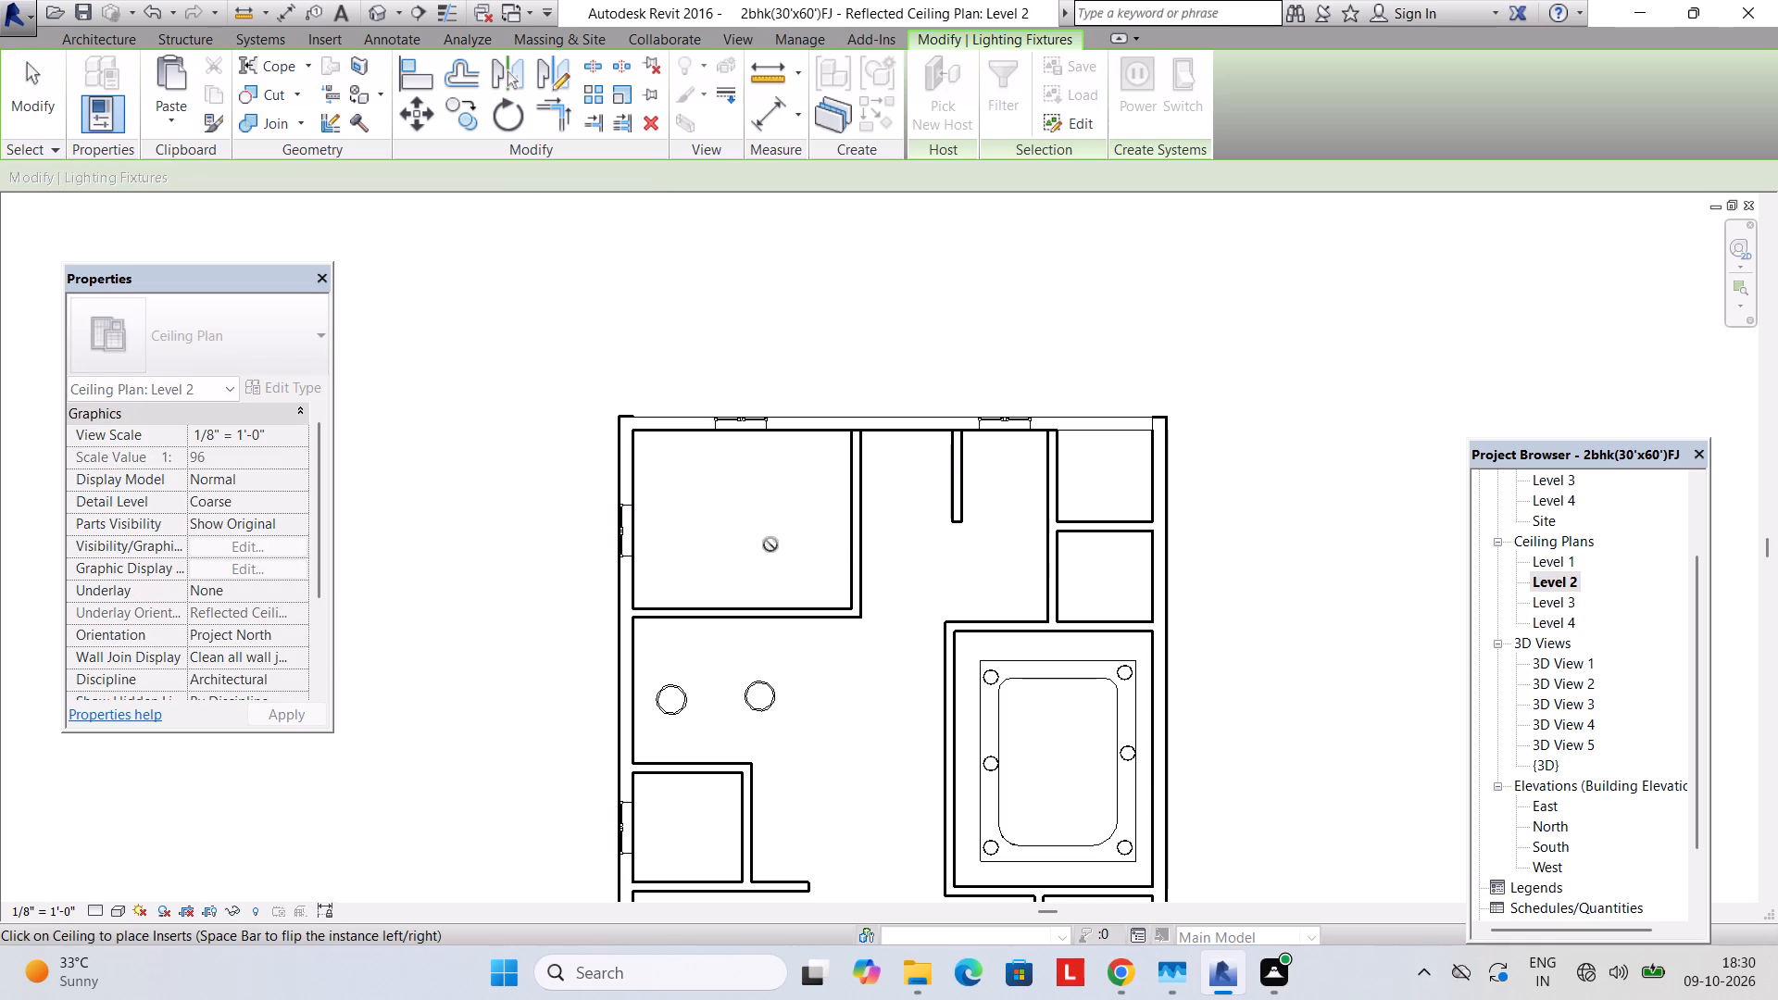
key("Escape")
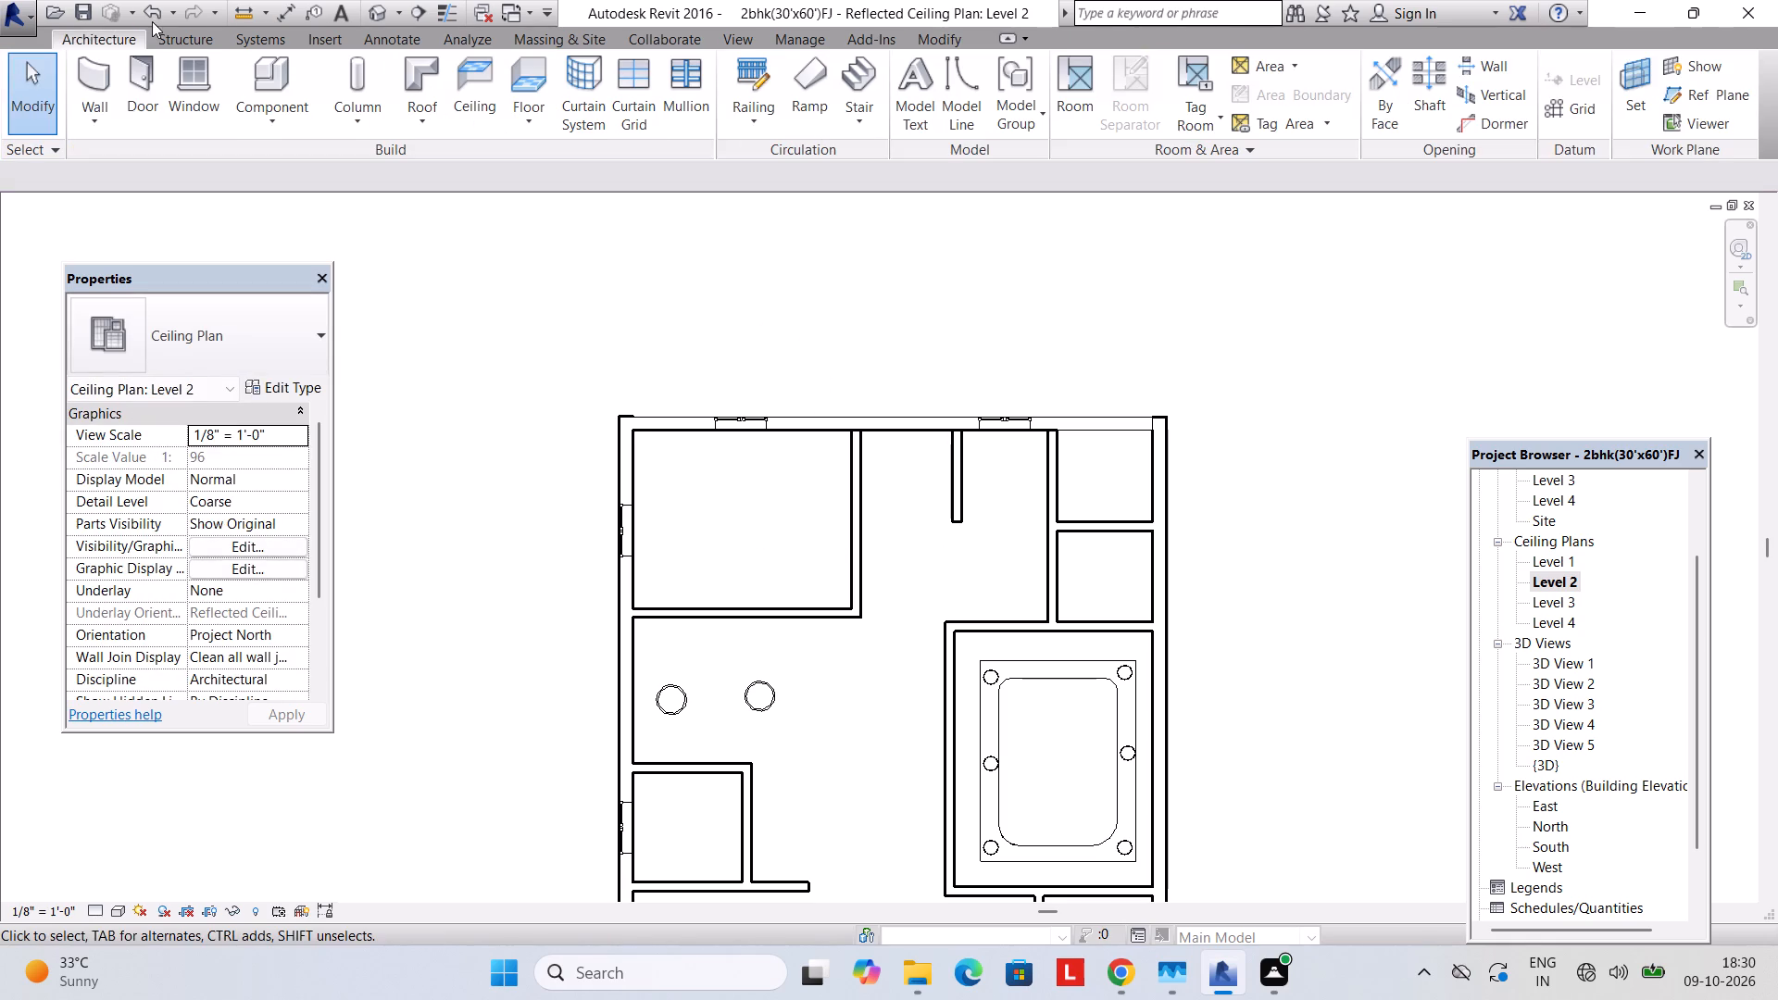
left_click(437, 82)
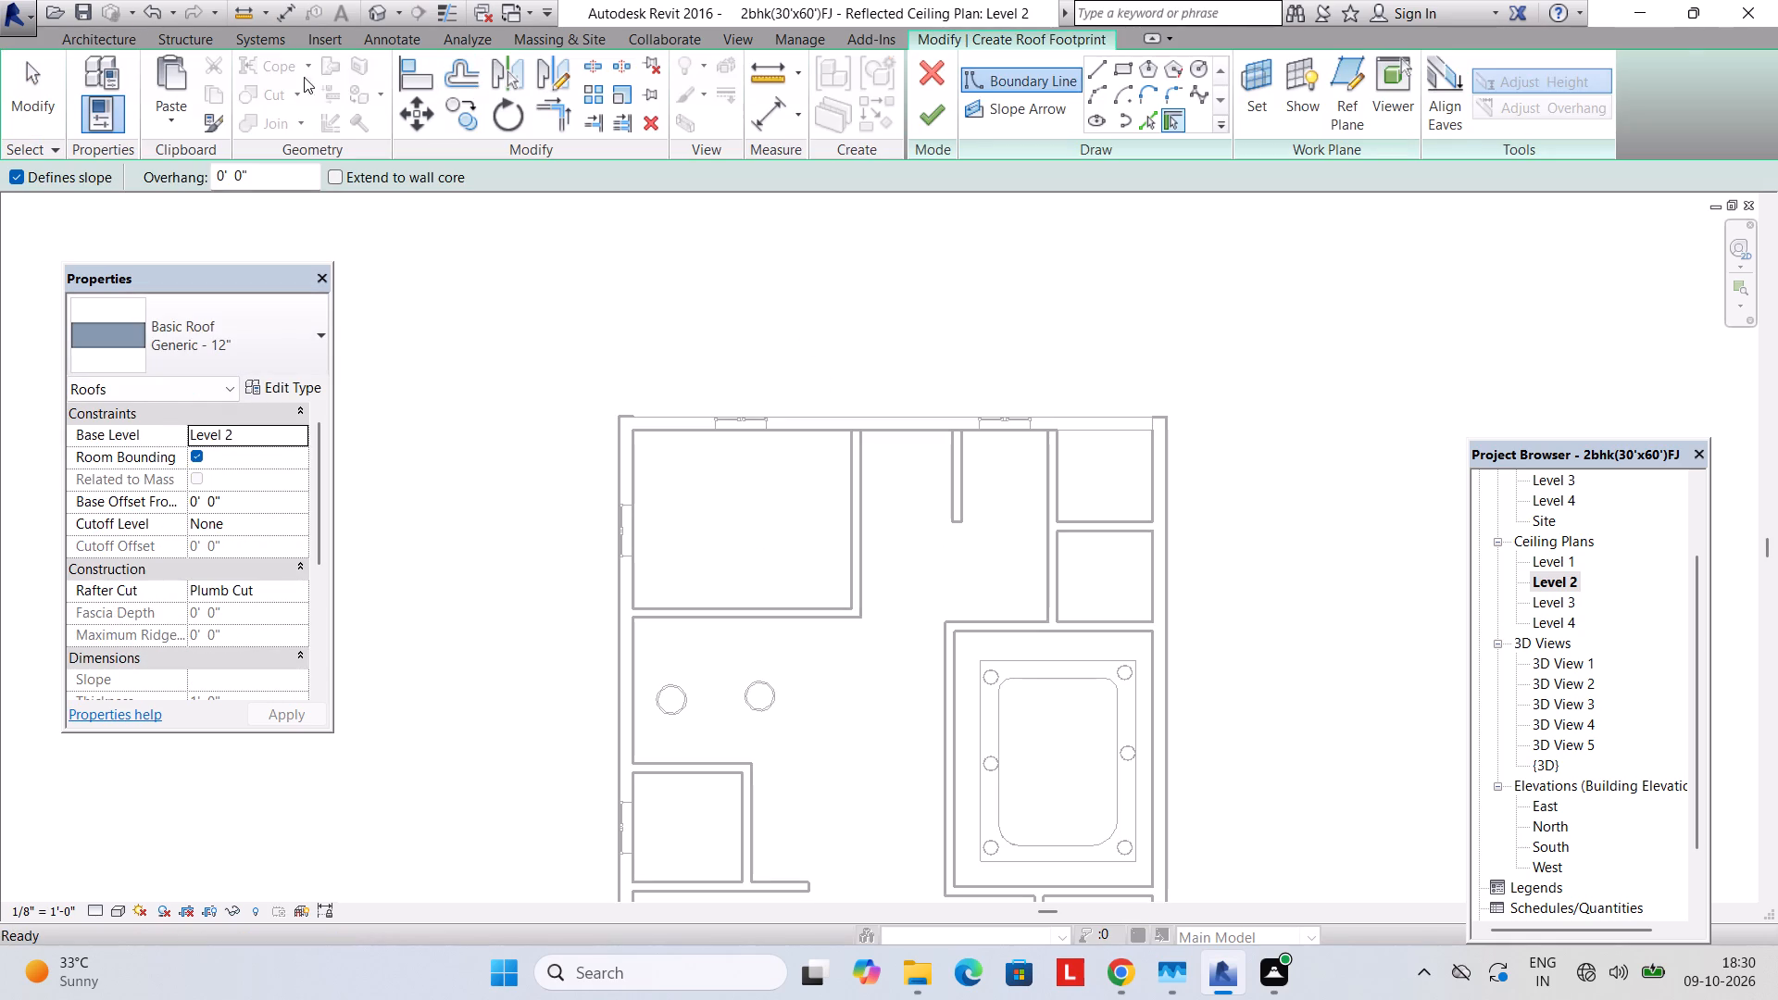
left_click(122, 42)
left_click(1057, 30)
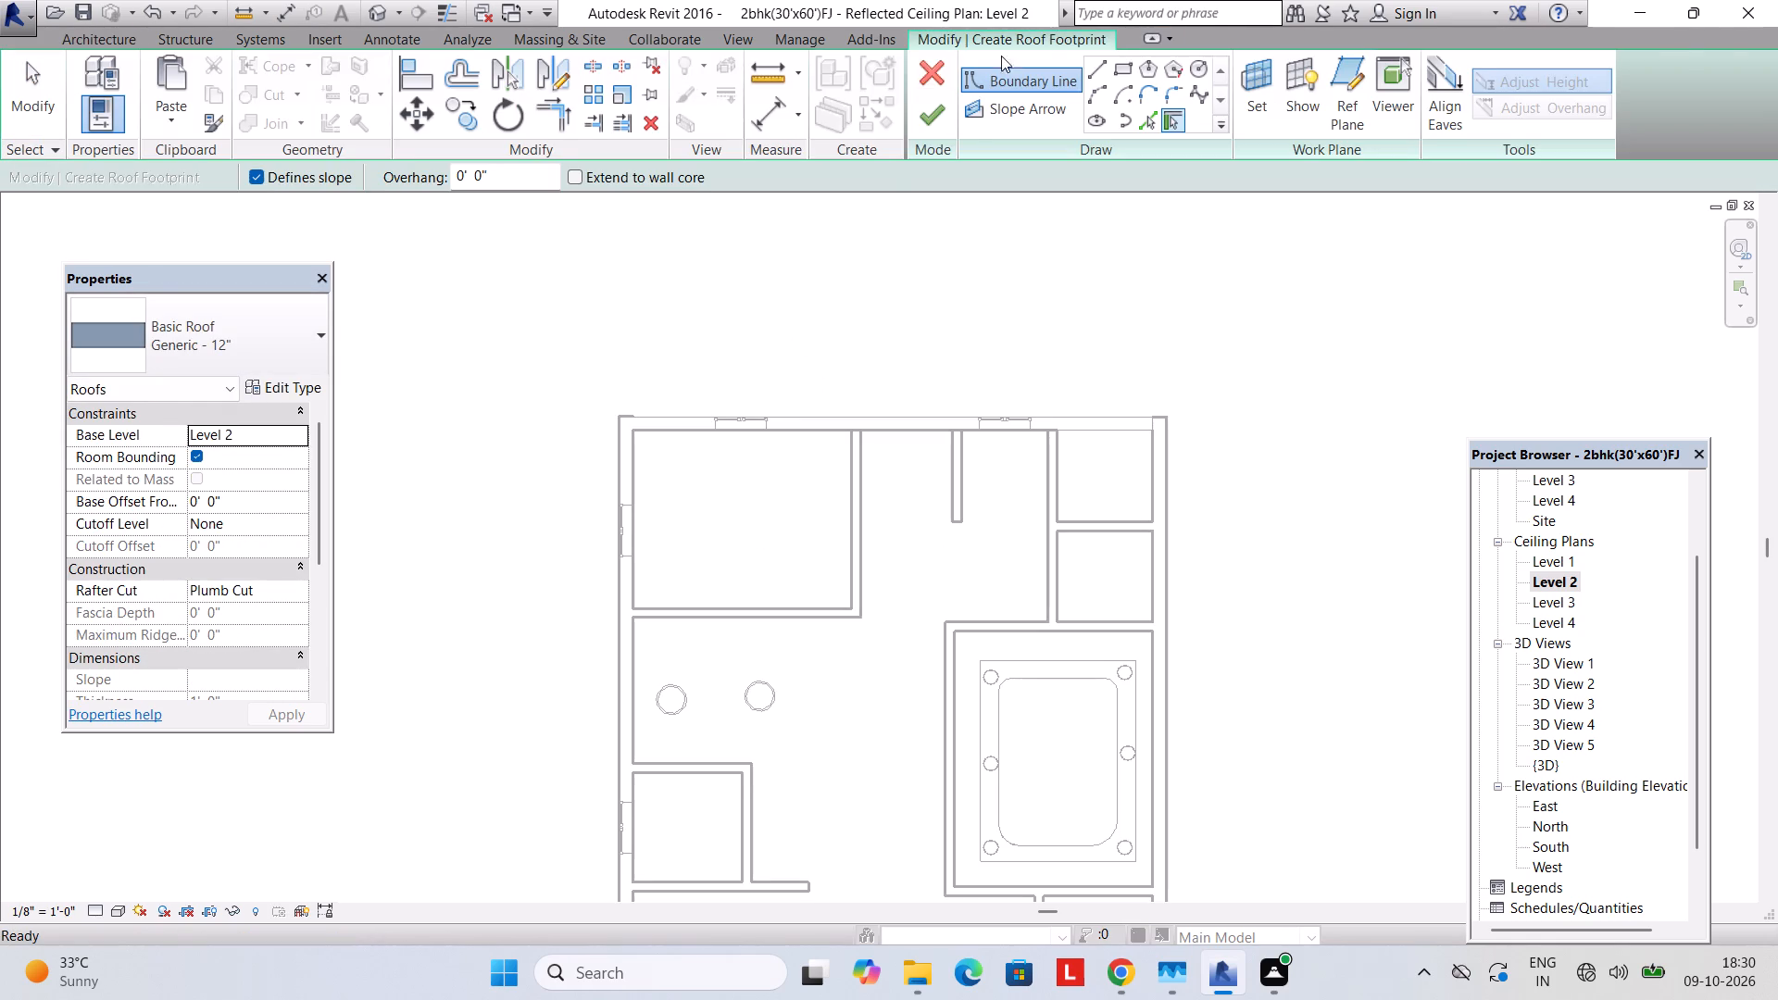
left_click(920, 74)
Place an automatic ceiling of type inner at an 8' 8" height offset in the Level 2 kitchen.
left_click(480, 82)
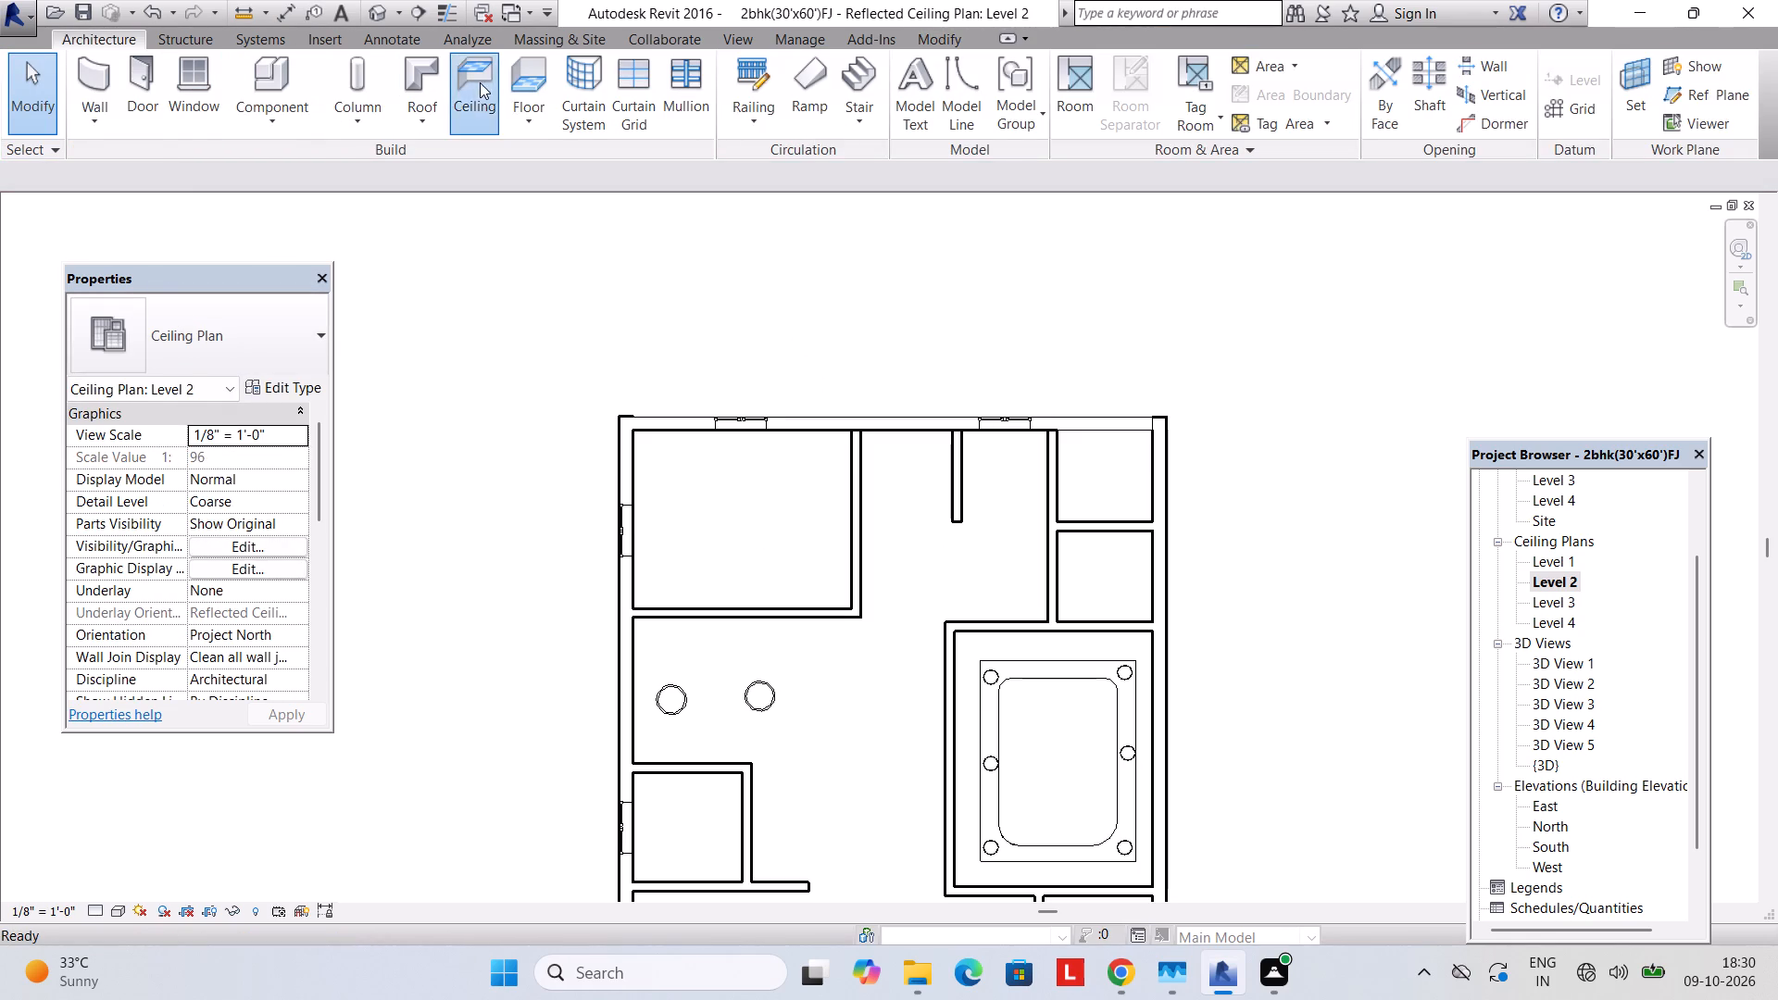
left_click(717, 555)
left_click(719, 522)
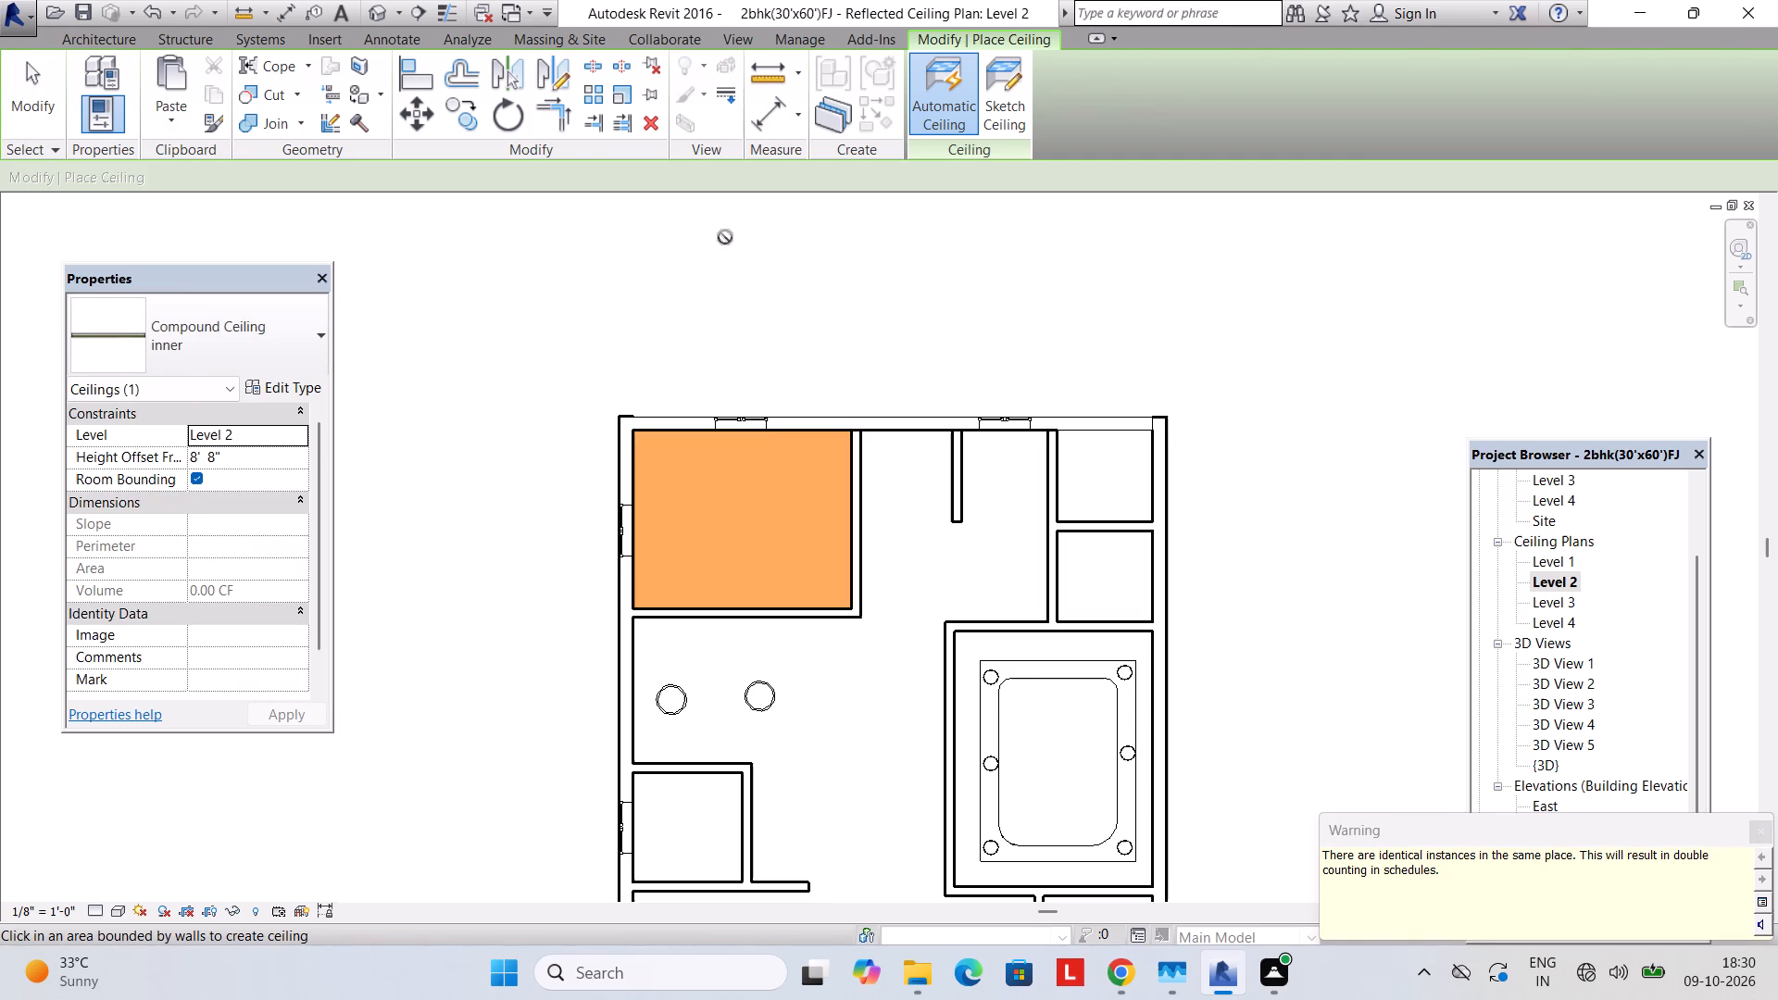
key("Escape")
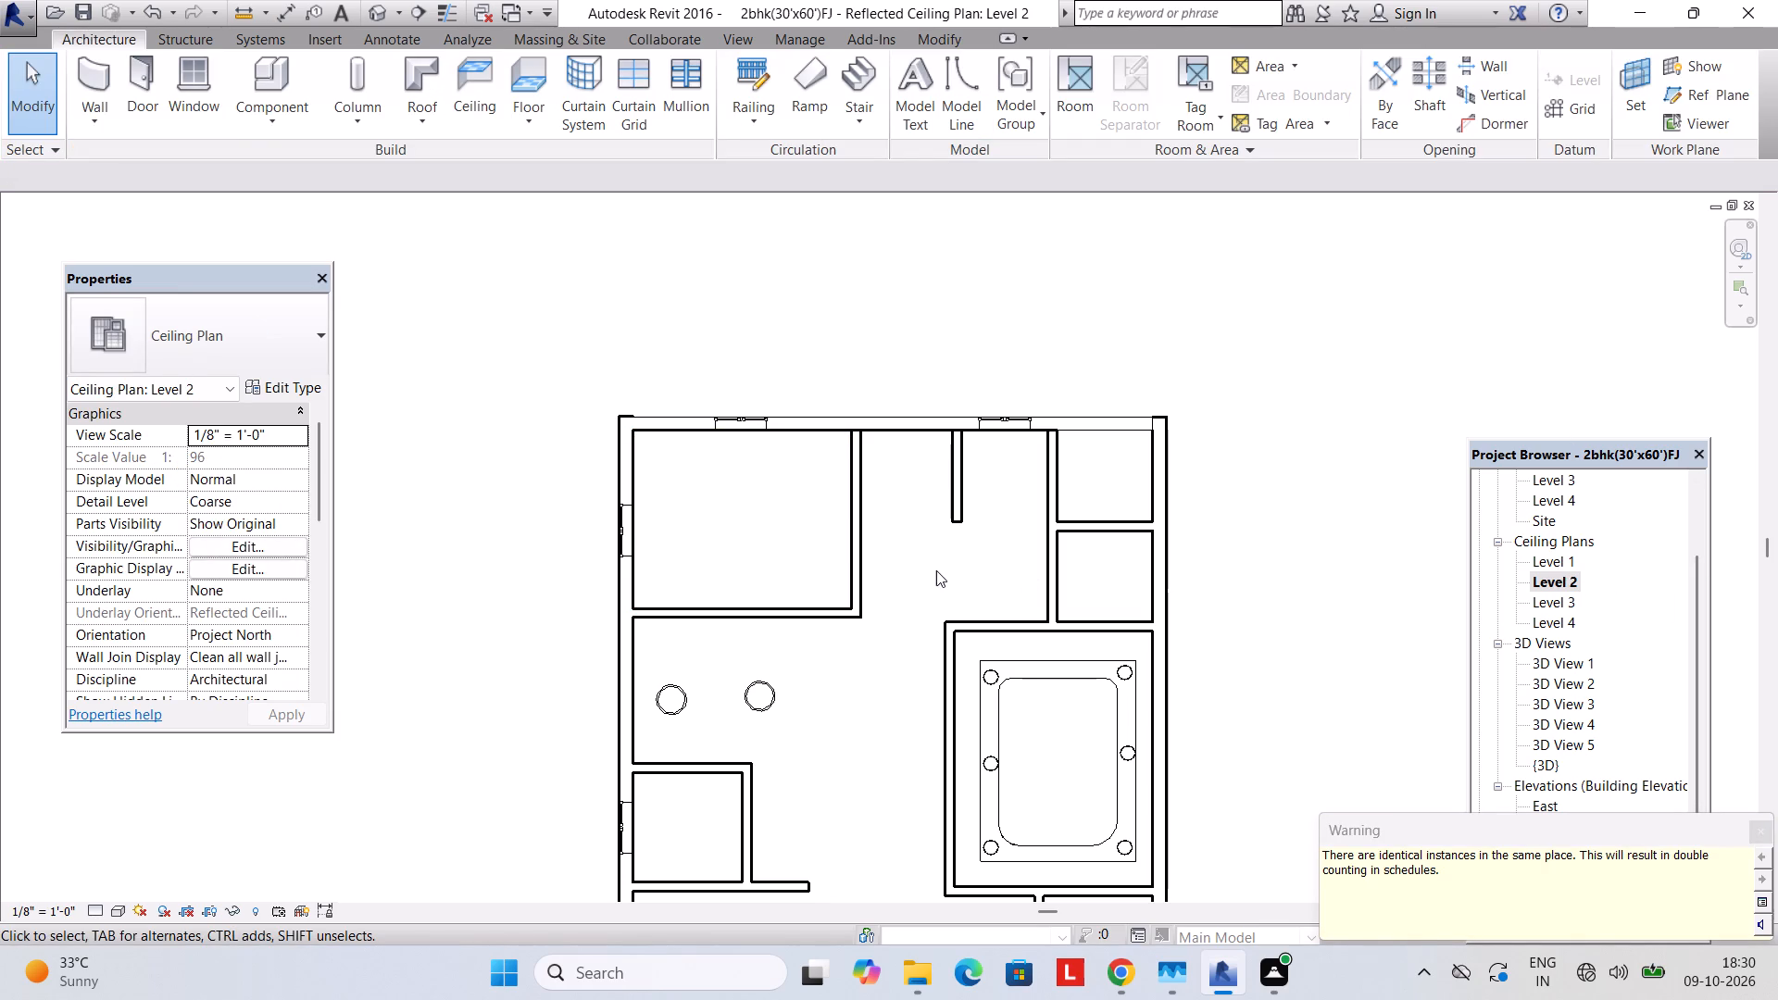
Paste the three copied kitchen lights onto the new Level 2 kitchen ceiling, centred roughly between its walls.
key("ctrl+v")
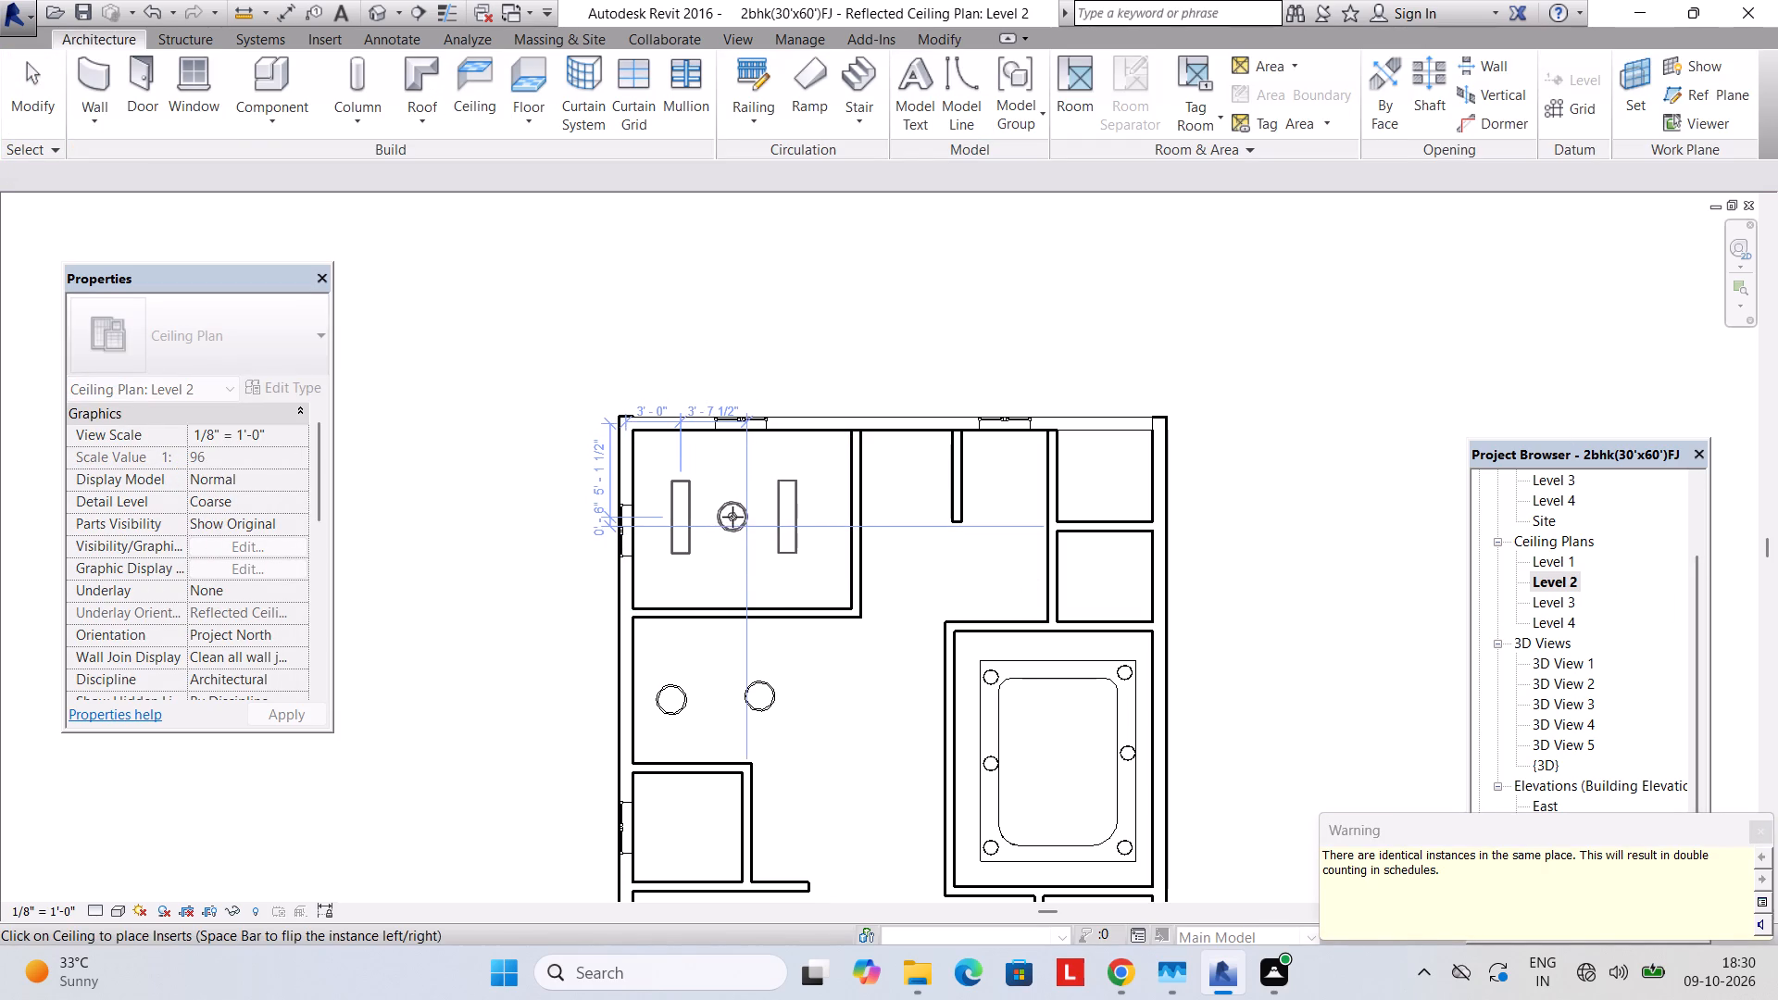
left_click(732, 517)
key("Escape")
scroll(882, 653, "down", 2)
middle_click_drag(881, 667, 862, 610)
scroll(856, 636, "up", 1)
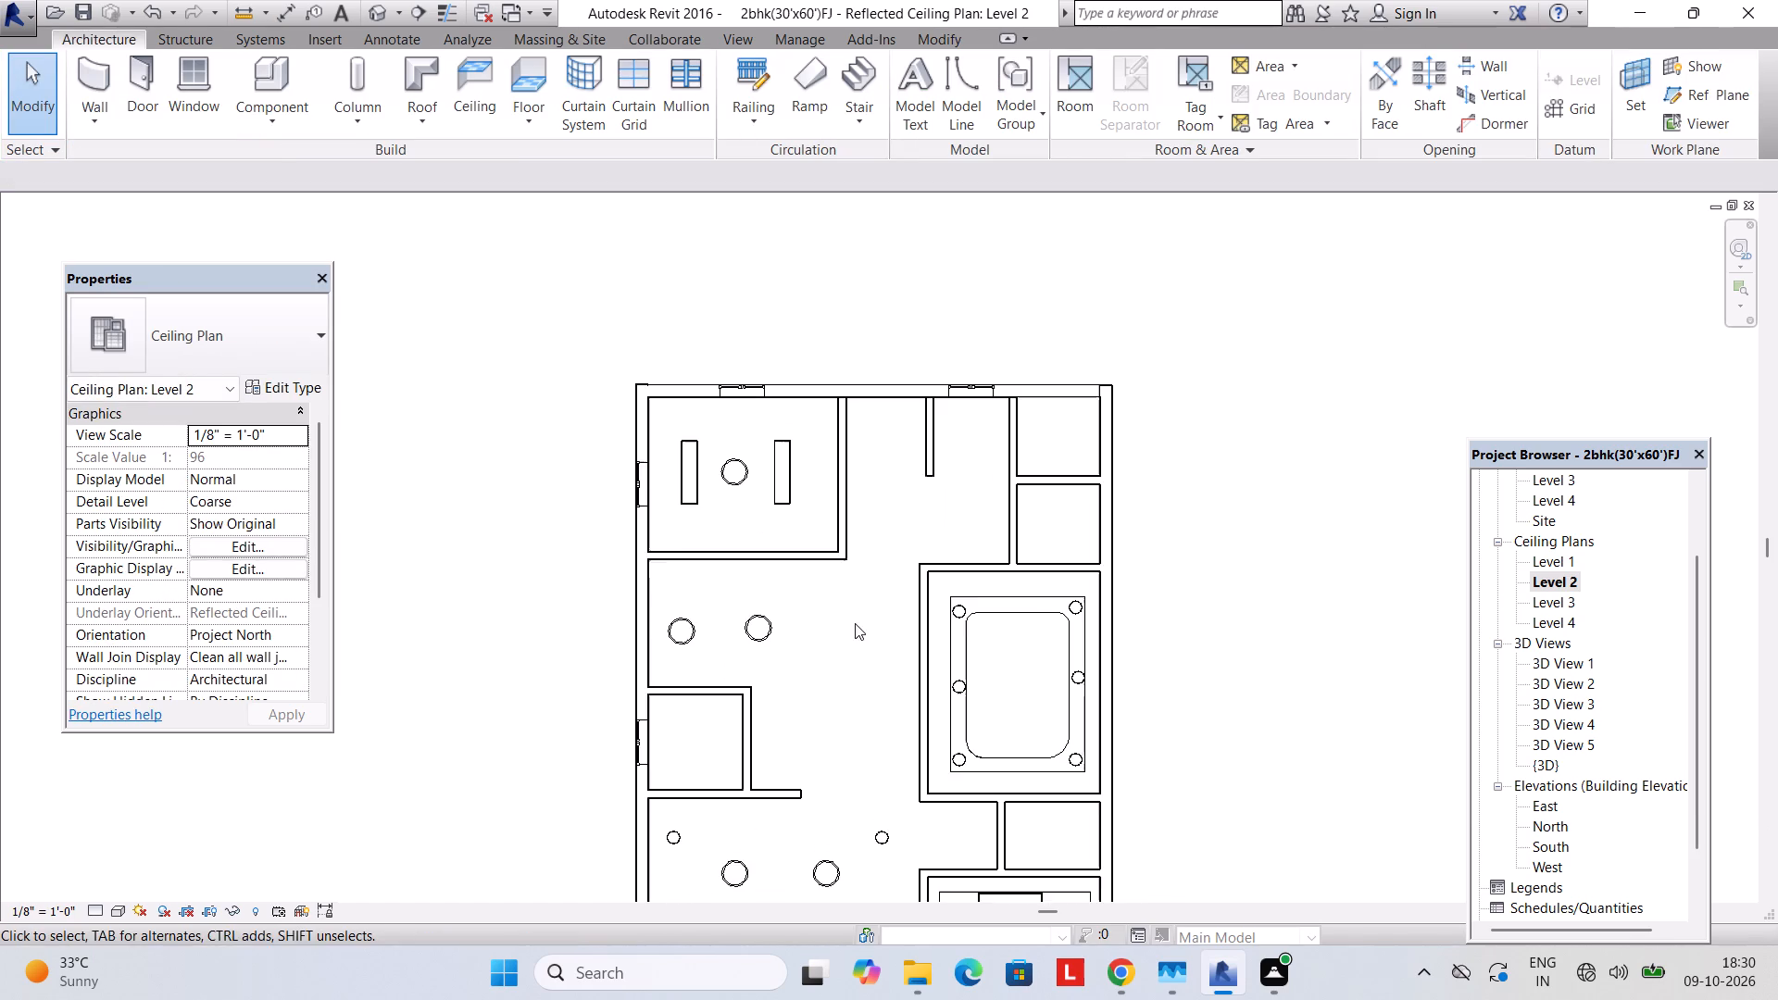
middle_click_drag(847, 644, 848, 574)
scroll(1581, 556, "up", 5)
Place a perspective camera on the Level 1 floor plan, in the passage beside the dining area, aimed across the round dining table.
double_click(1556, 538)
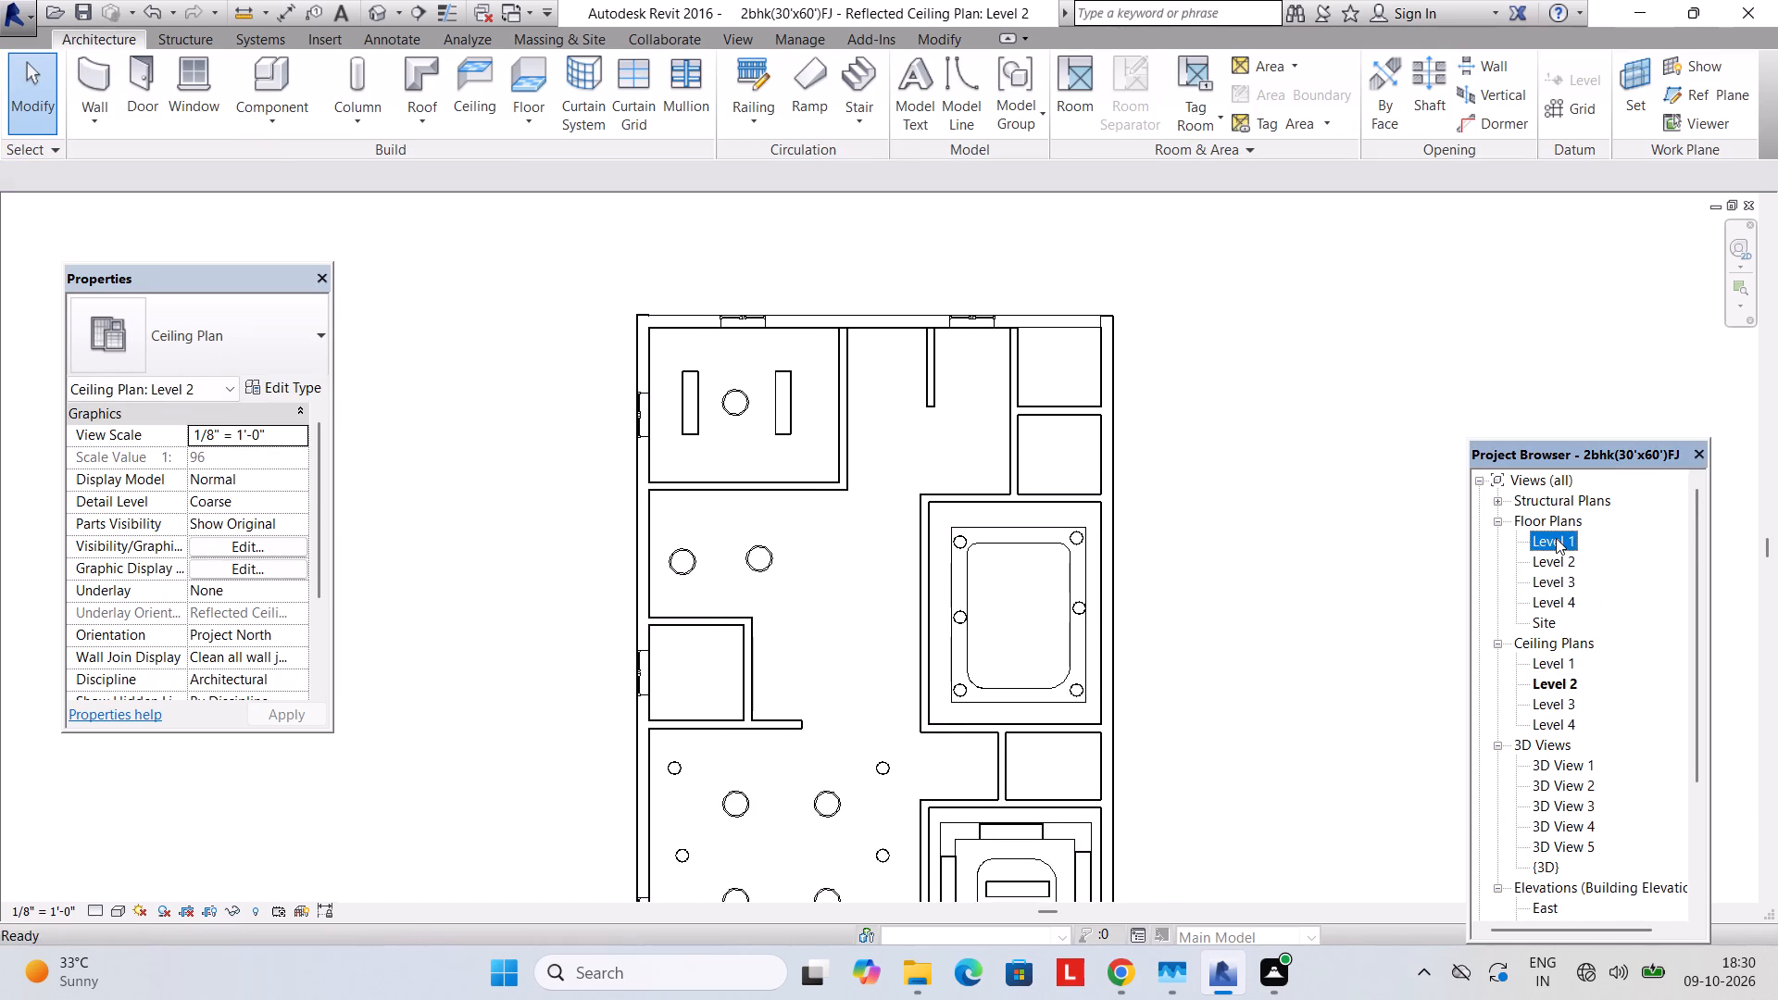
middle_click_drag(459, 394, 520, 525)
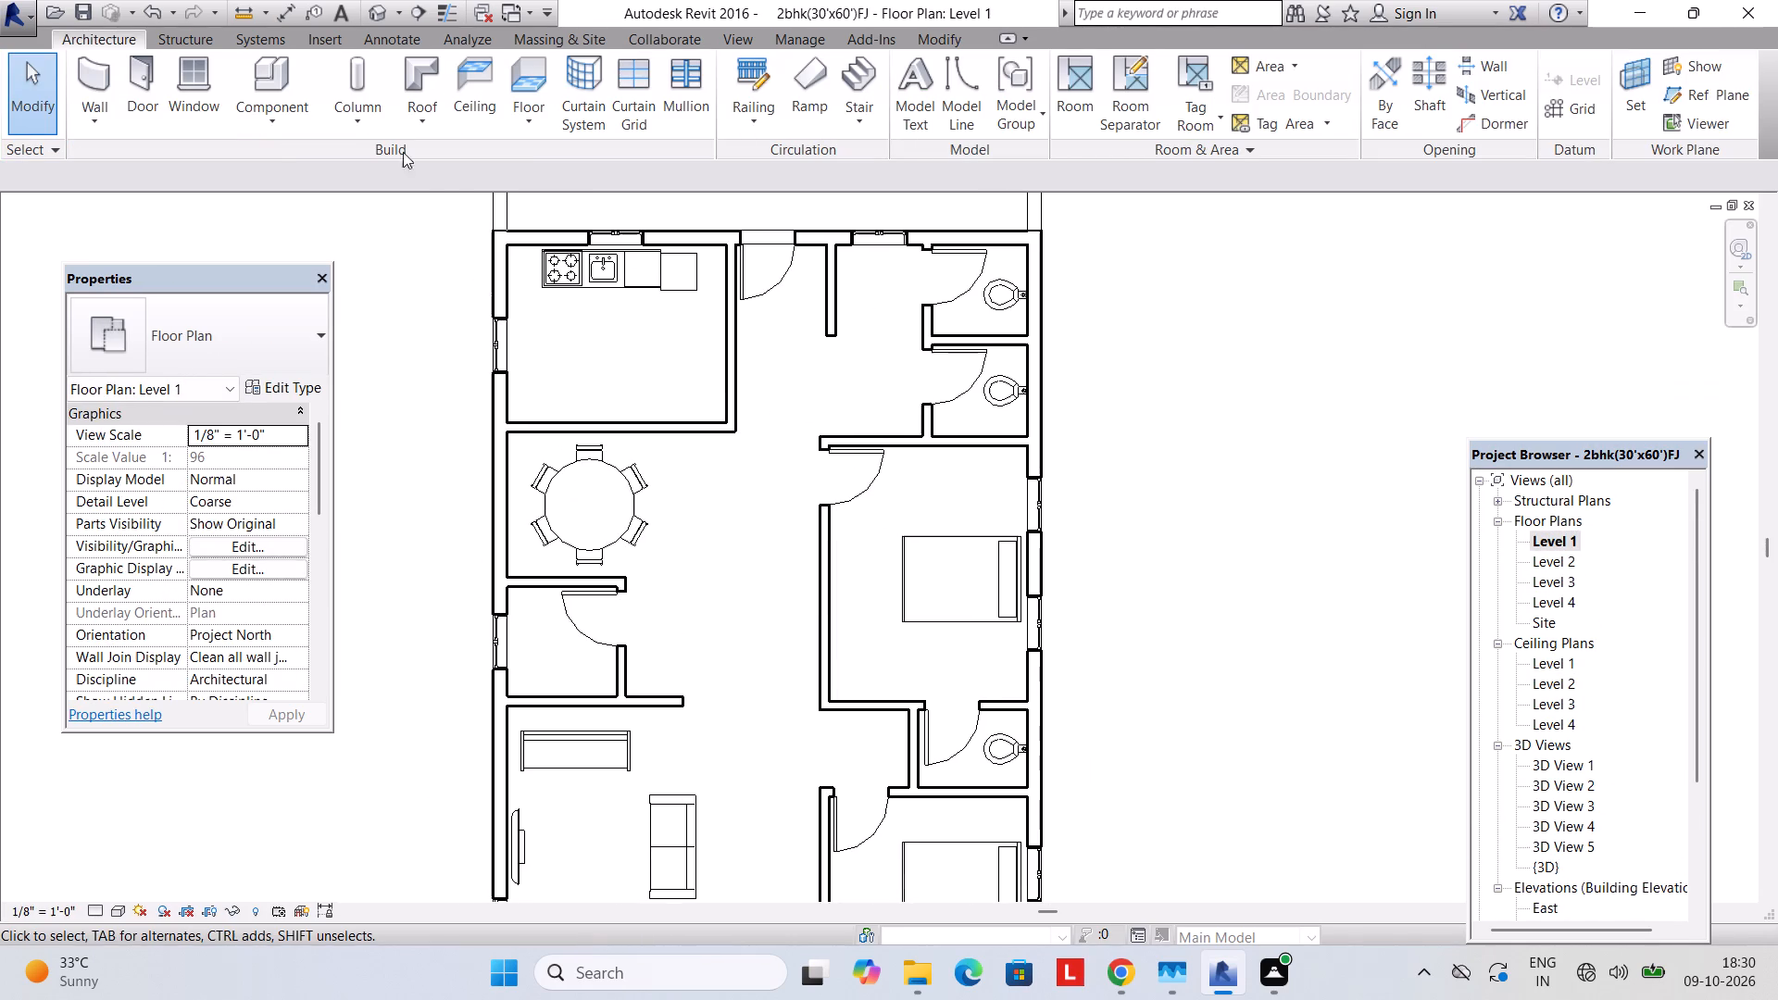
left_click(732, 33)
left_click(663, 133)
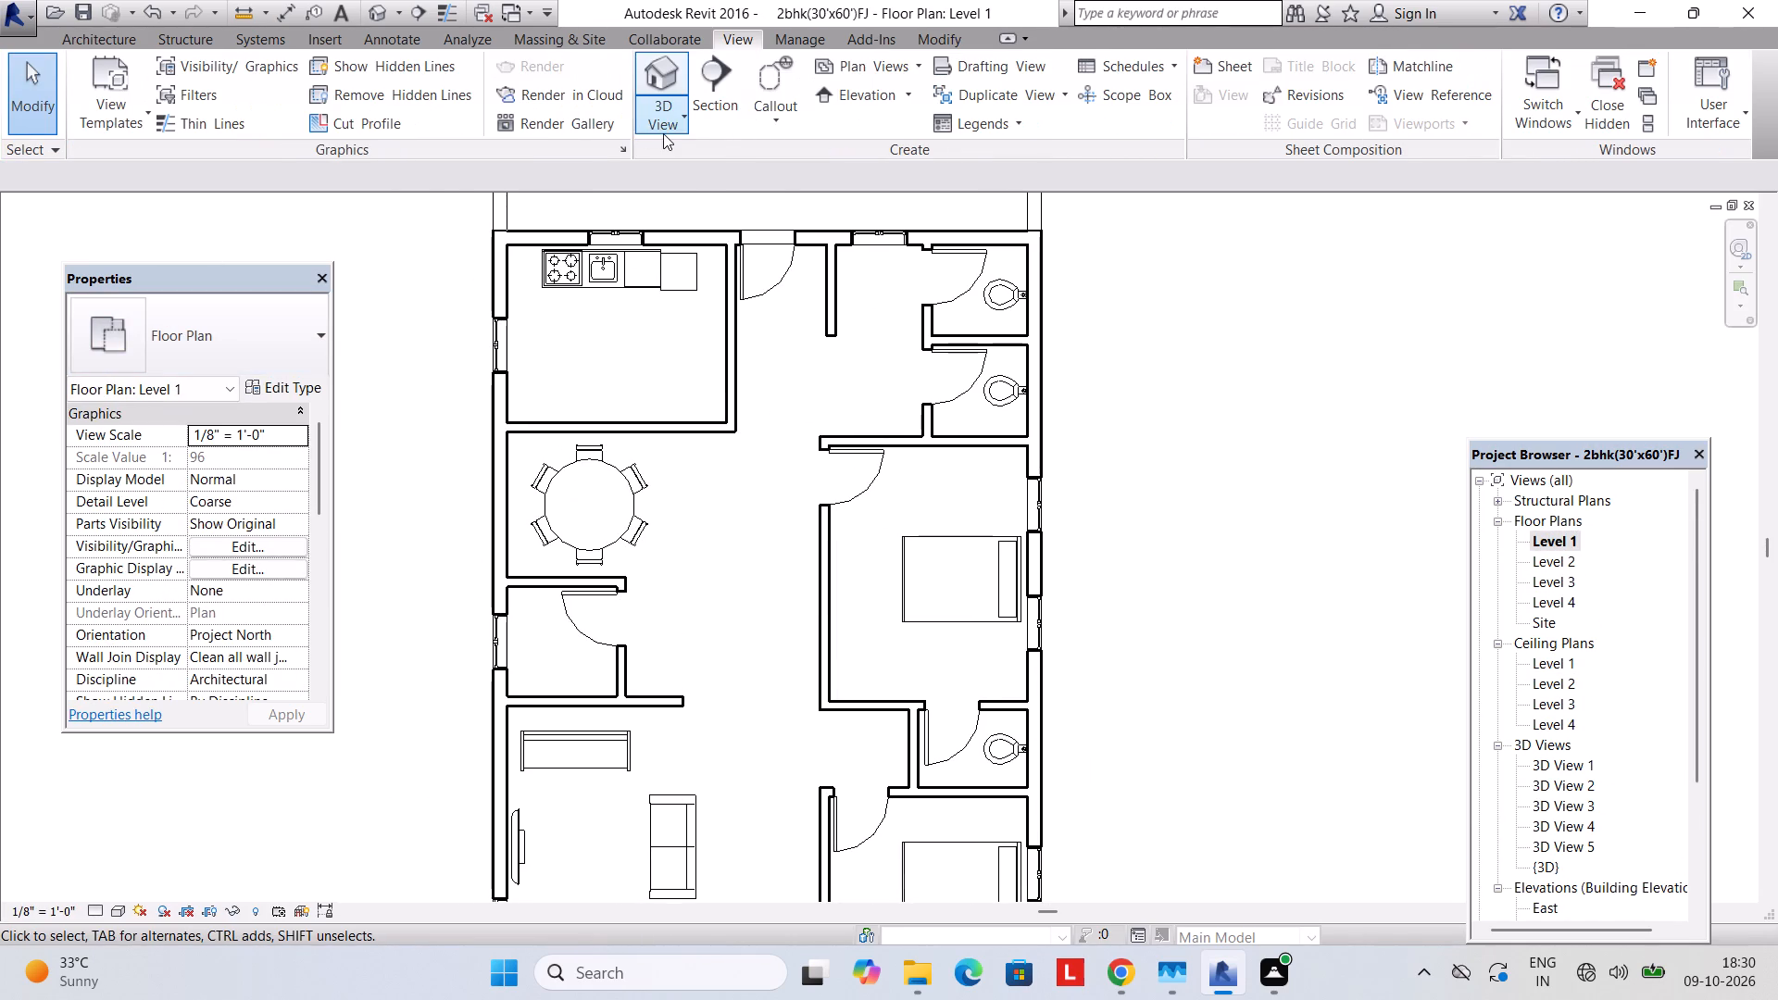
left_click(683, 207)
left_click(716, 528)
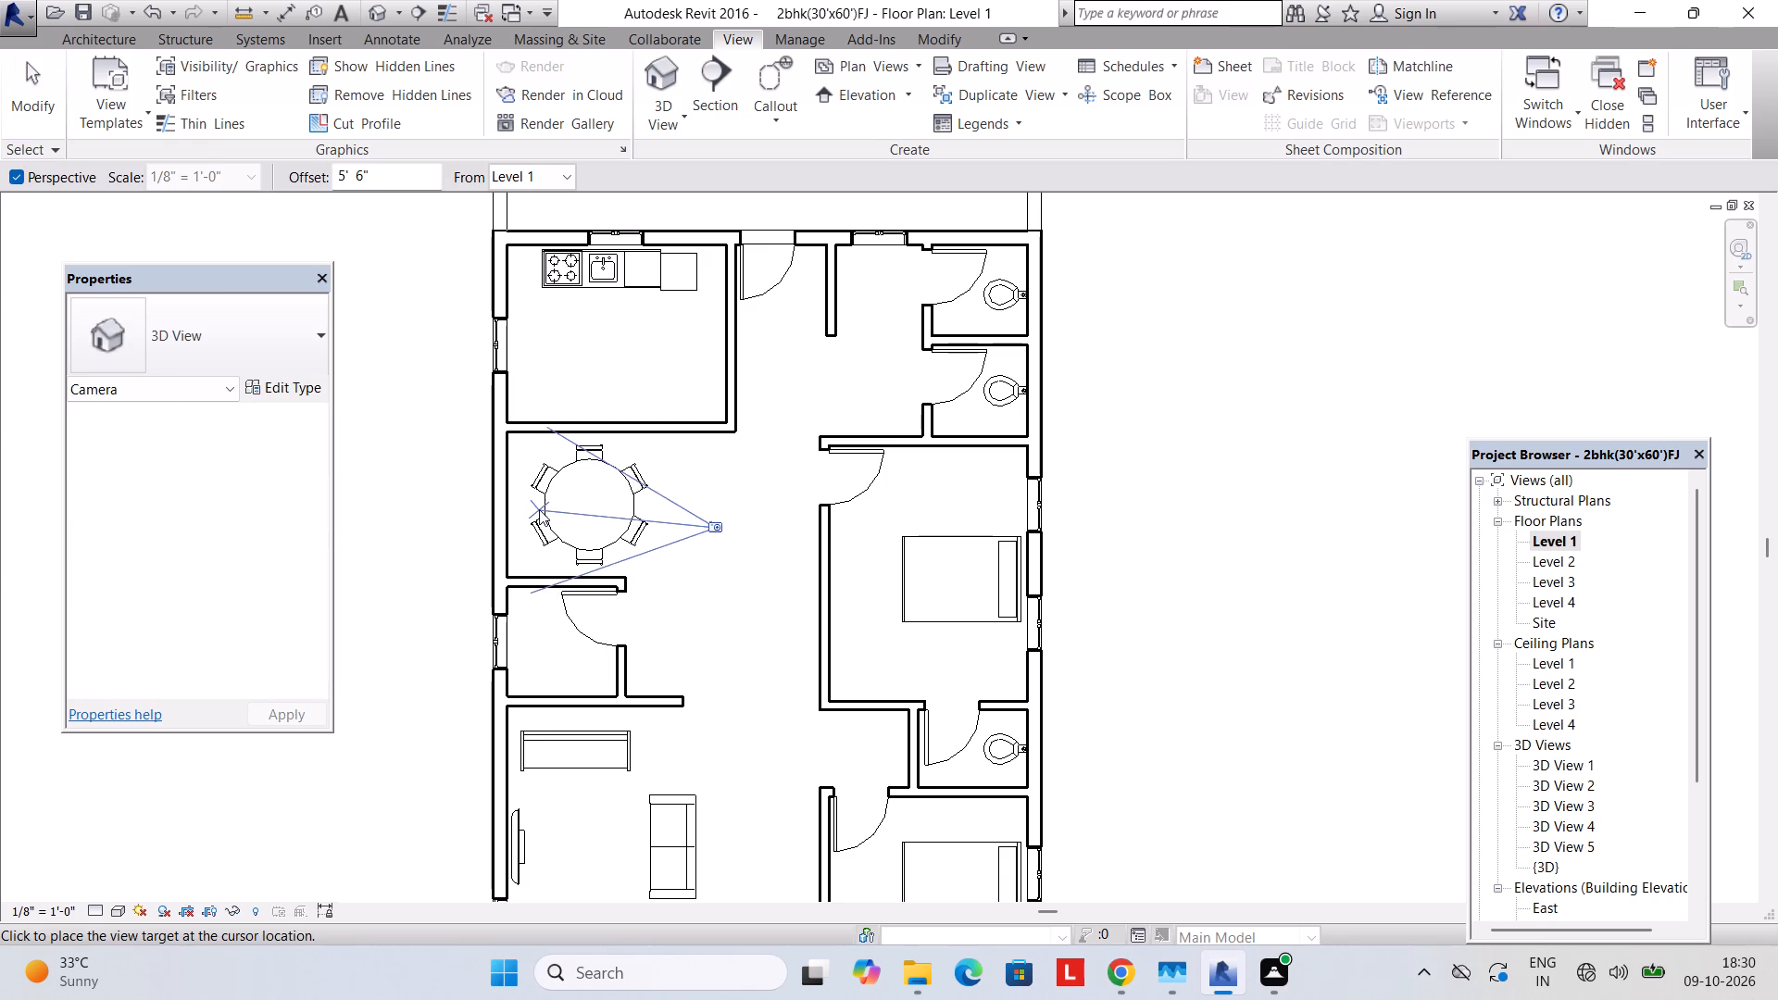
left_click(539, 509)
Resize the new camera view's crop region to frame the dining table, its chairs and both pendant lights.
scroll(1277, 584, "down", 8)
middle_click_drag(1263, 593, 1179, 550)
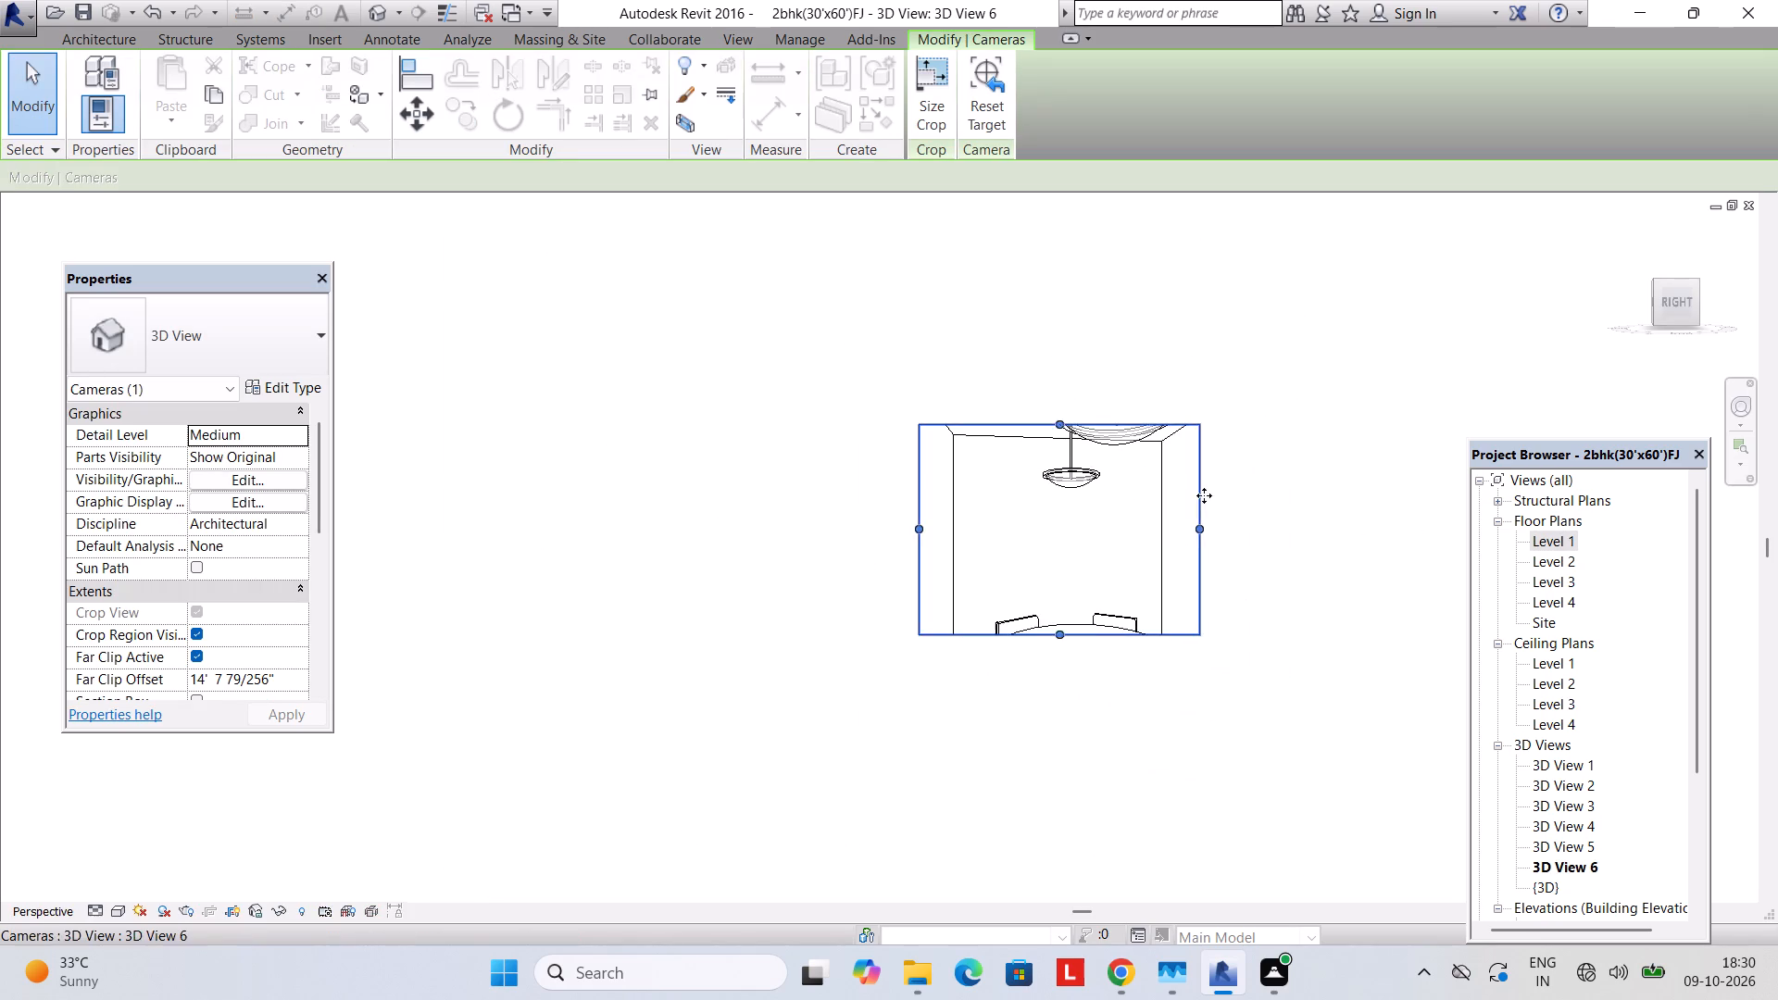
left_click_drag(1203, 535, 1315, 536)
left_click_drag(1111, 426, 1096, 346)
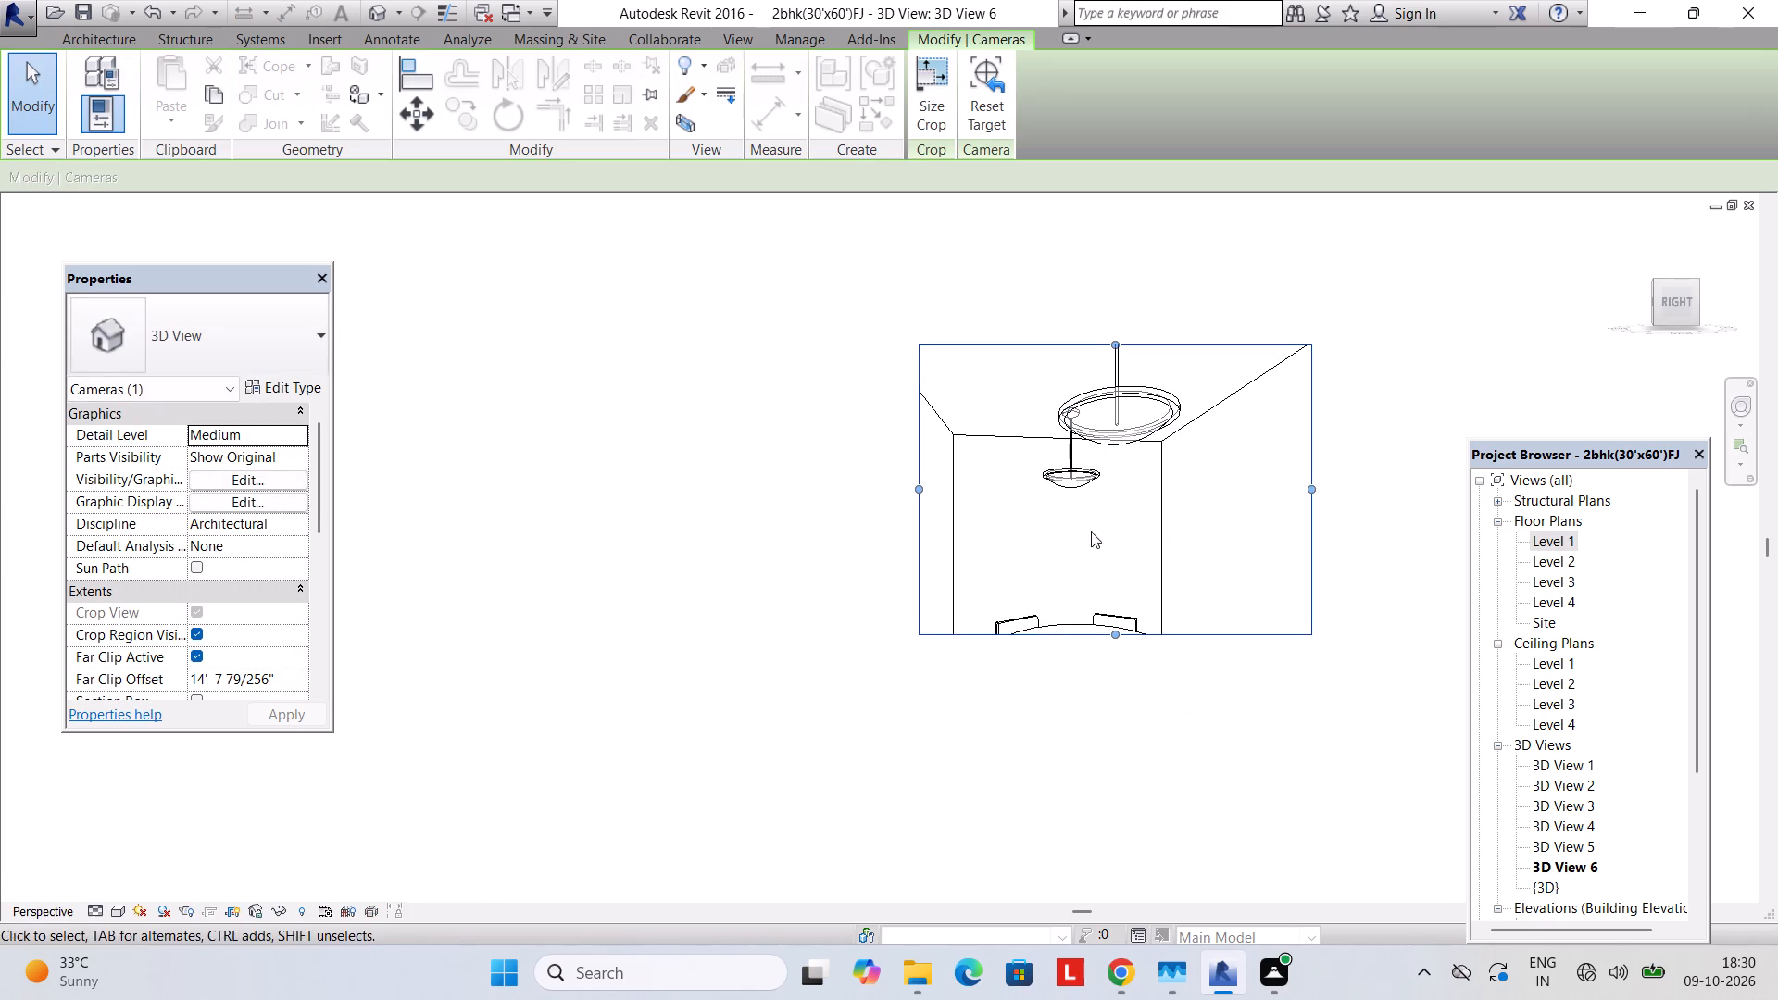
left_click_drag(1113, 639, 1123, 786)
left_click_drag(915, 565, 883, 570)
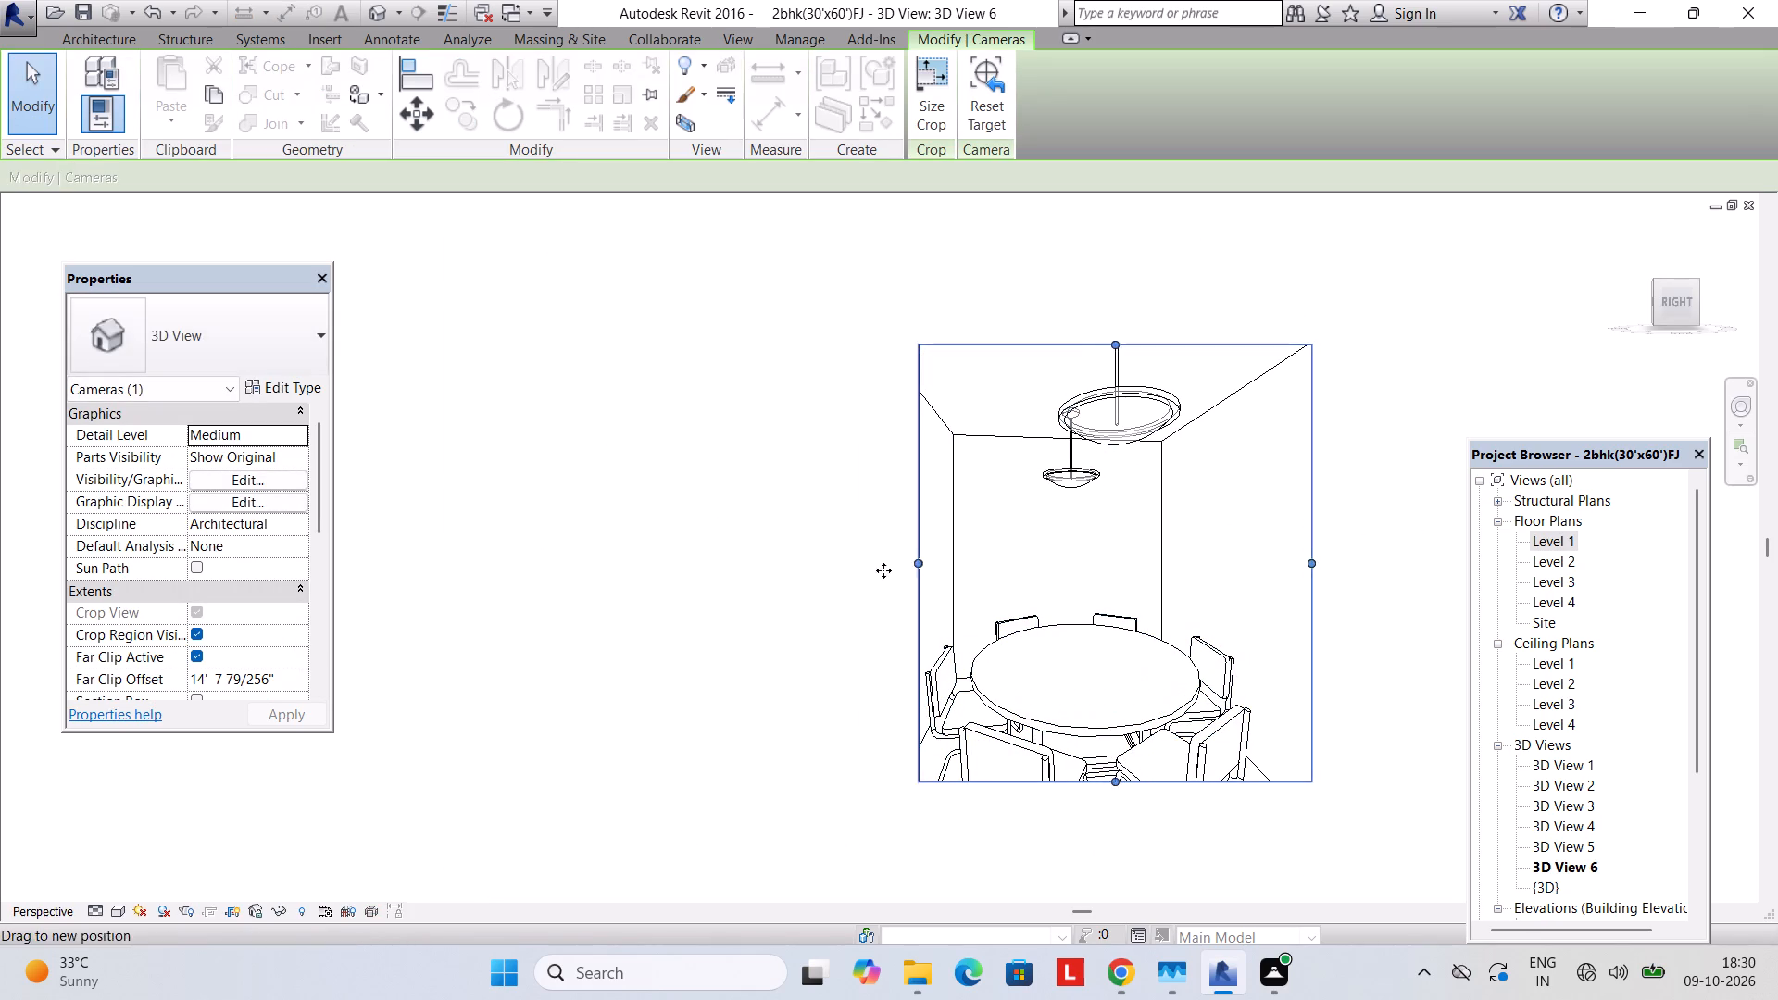
left_click_drag(883, 570, 874, 573)
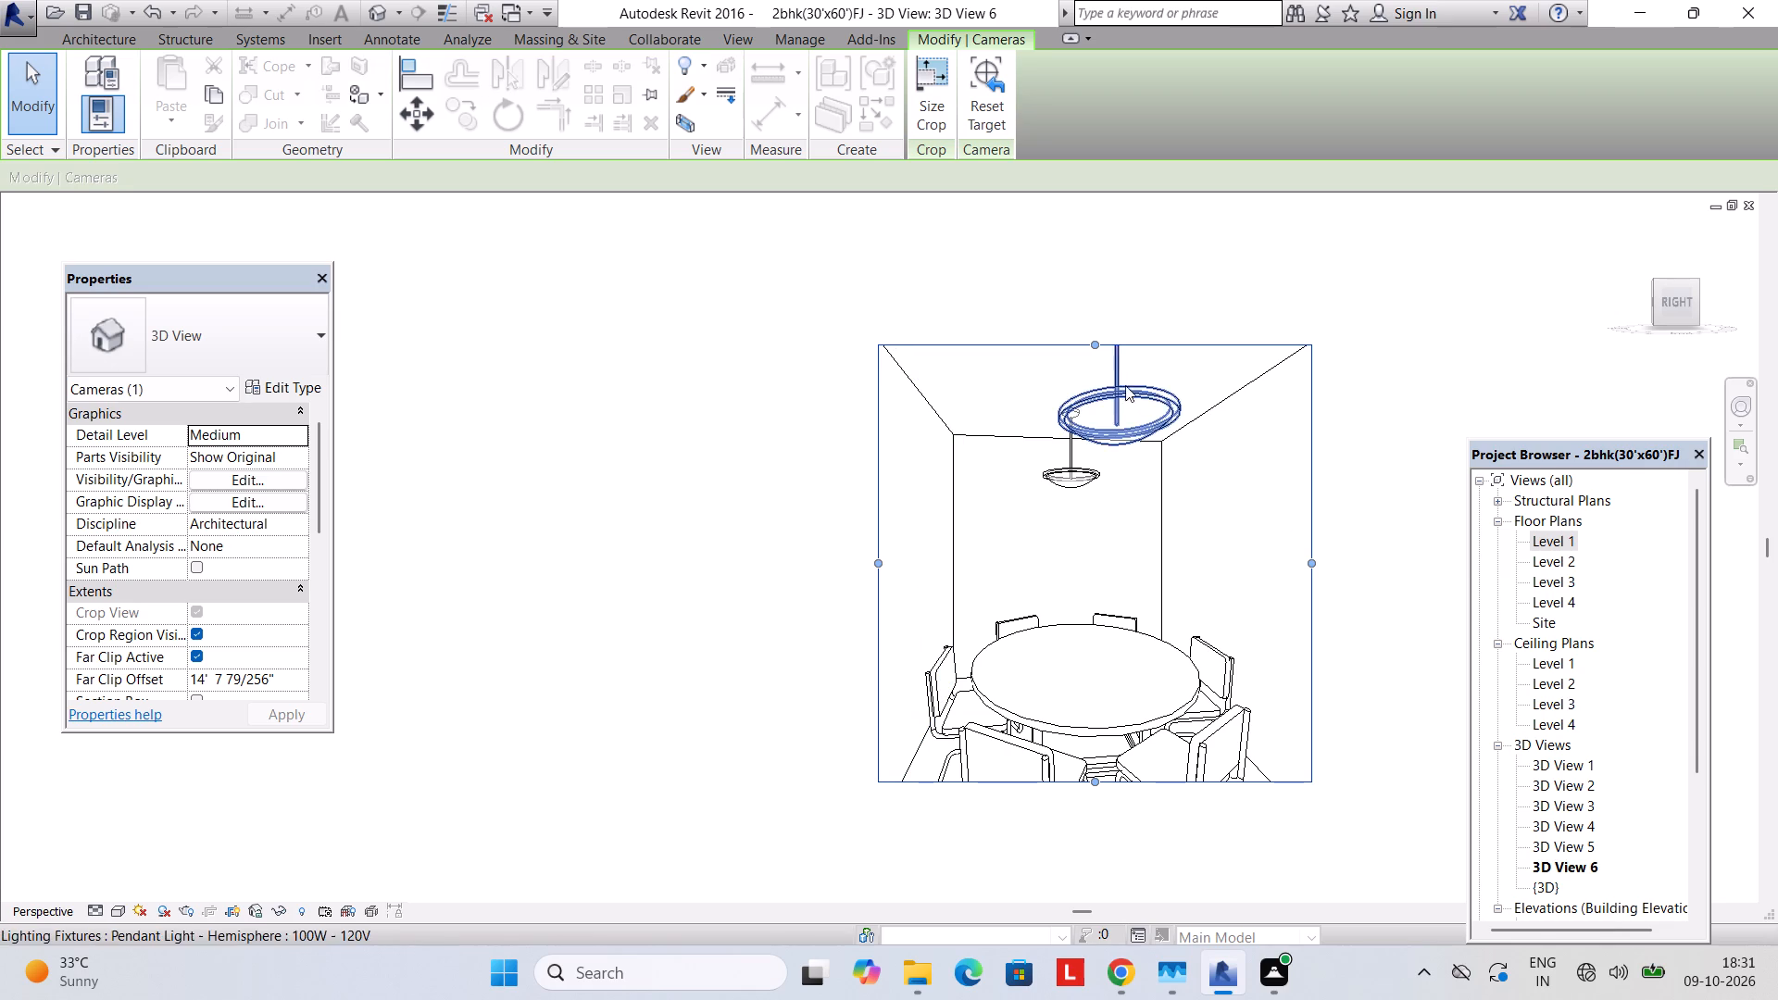
left_click_drag(1308, 561, 1251, 571)
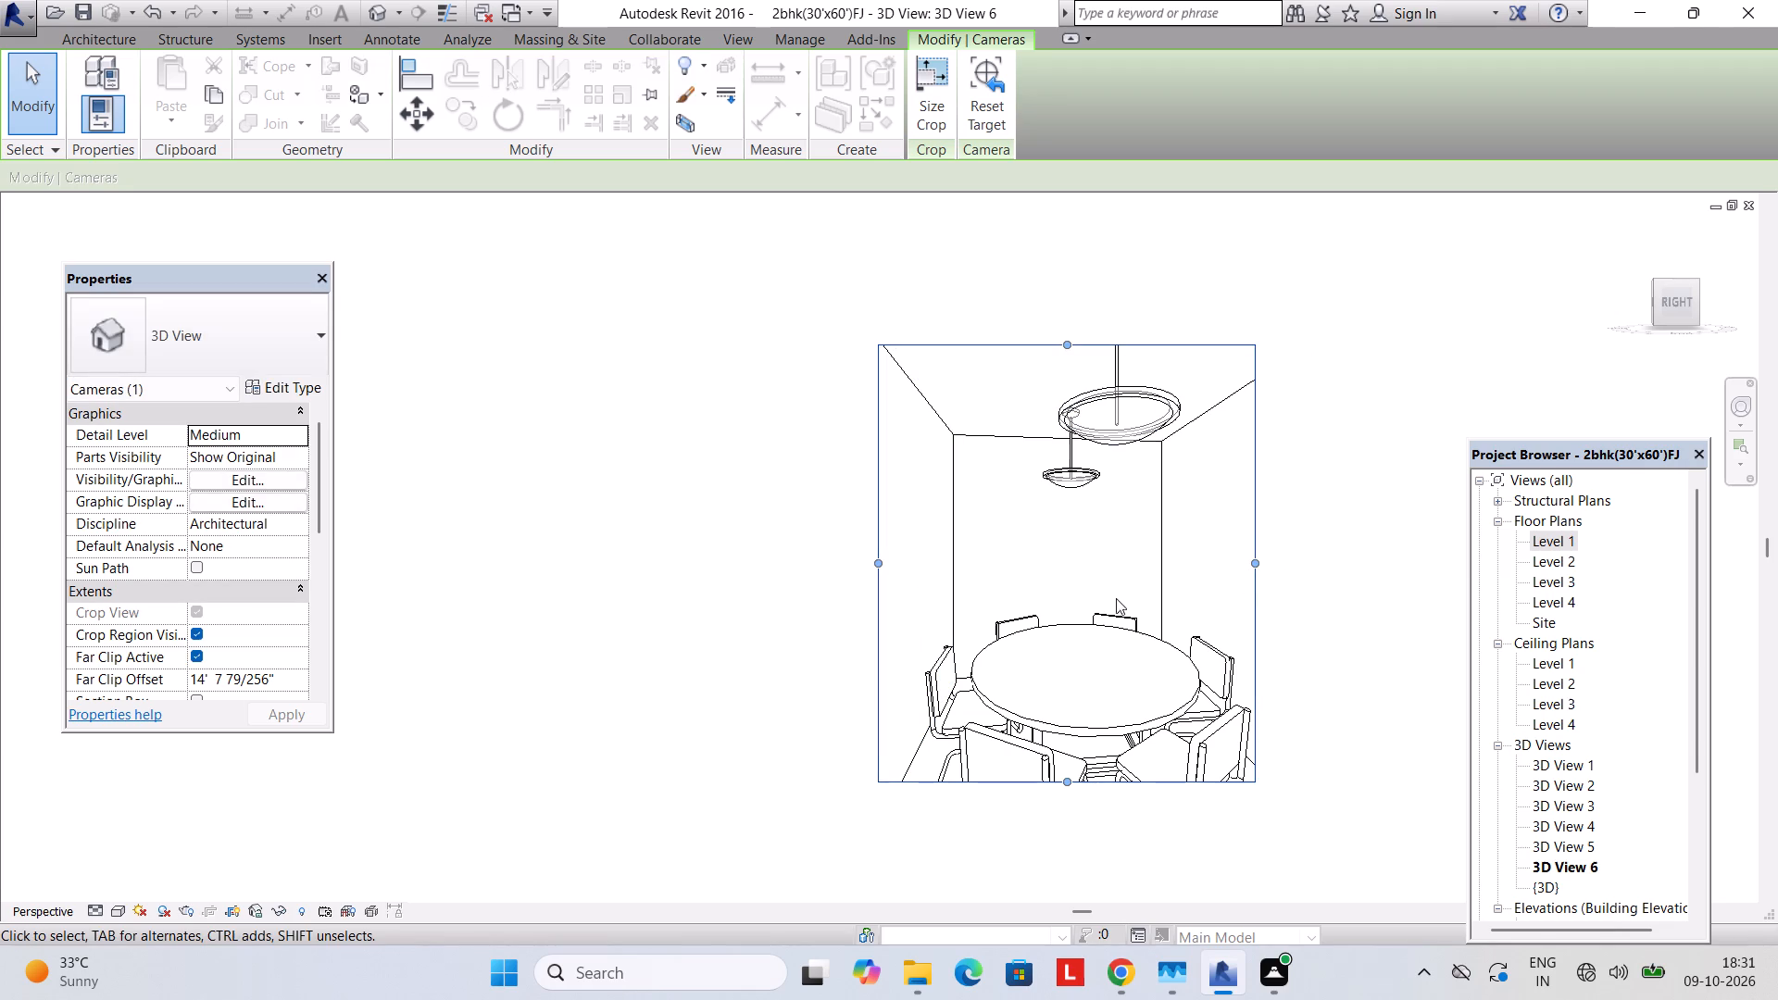
Render the dining view at Low quality, printer resolution 75 DPI, with the Interior: Artificial only scheme, and close the rendering settings.
type("rr")
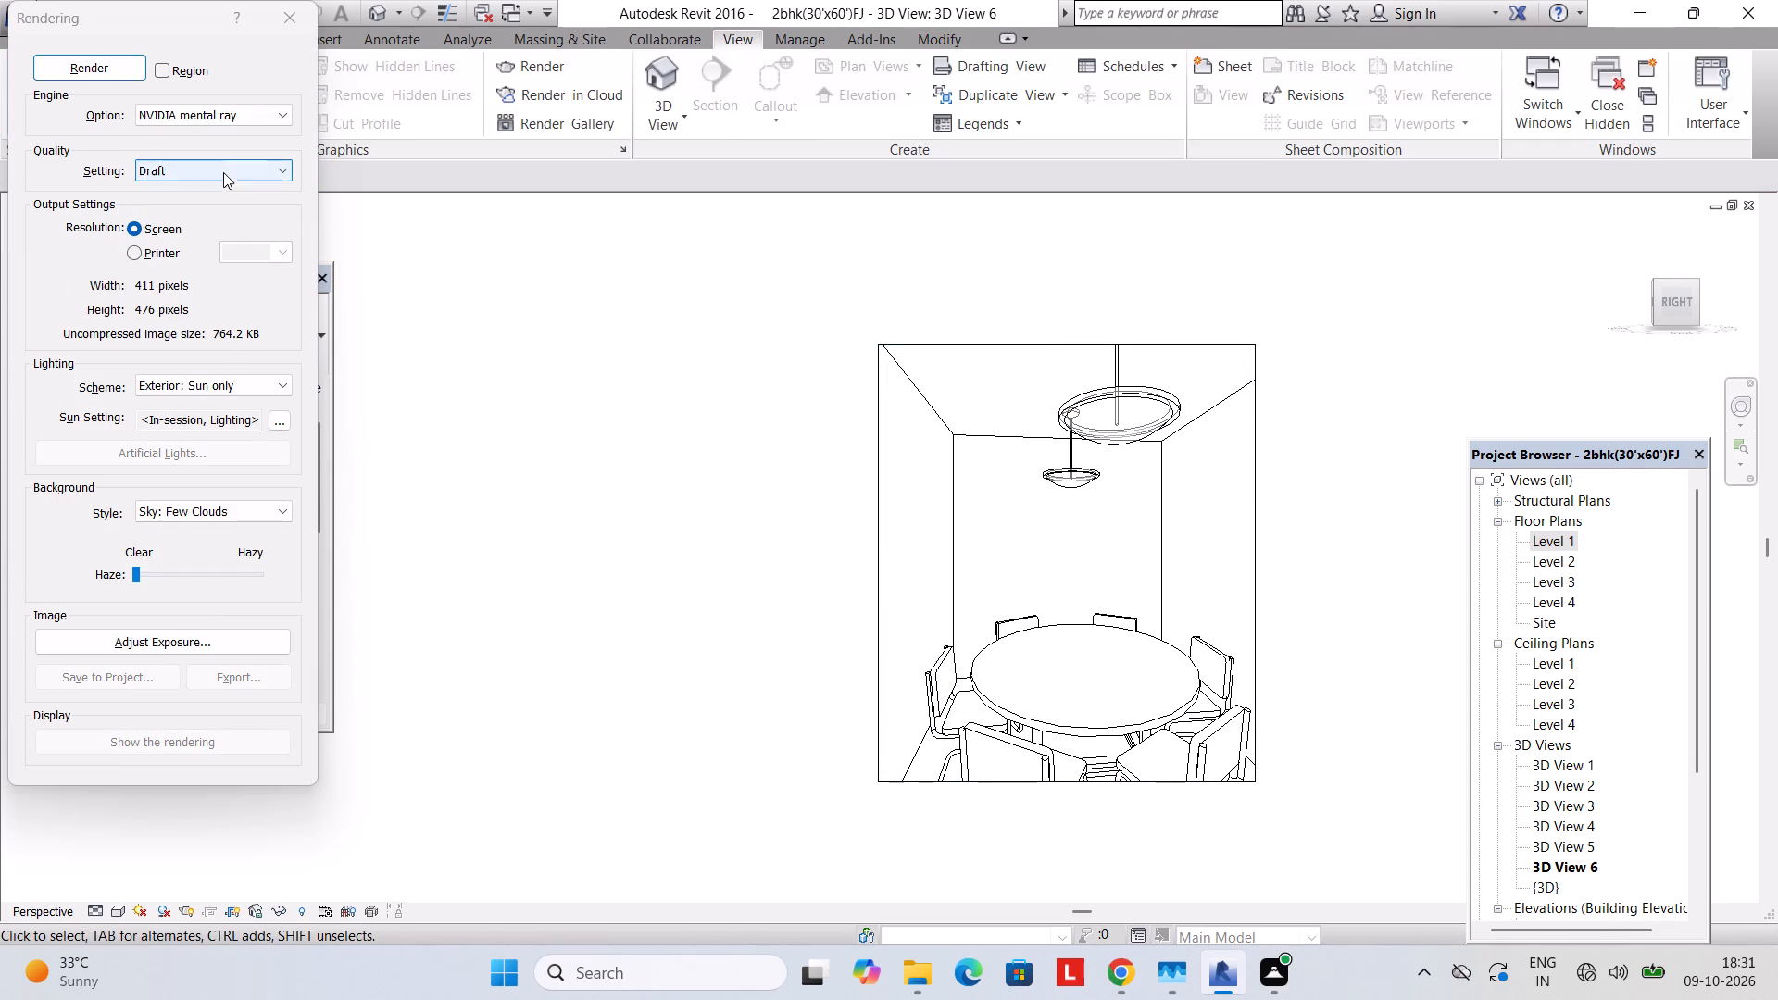
left_click(223, 172)
left_click(201, 209)
left_click(125, 245)
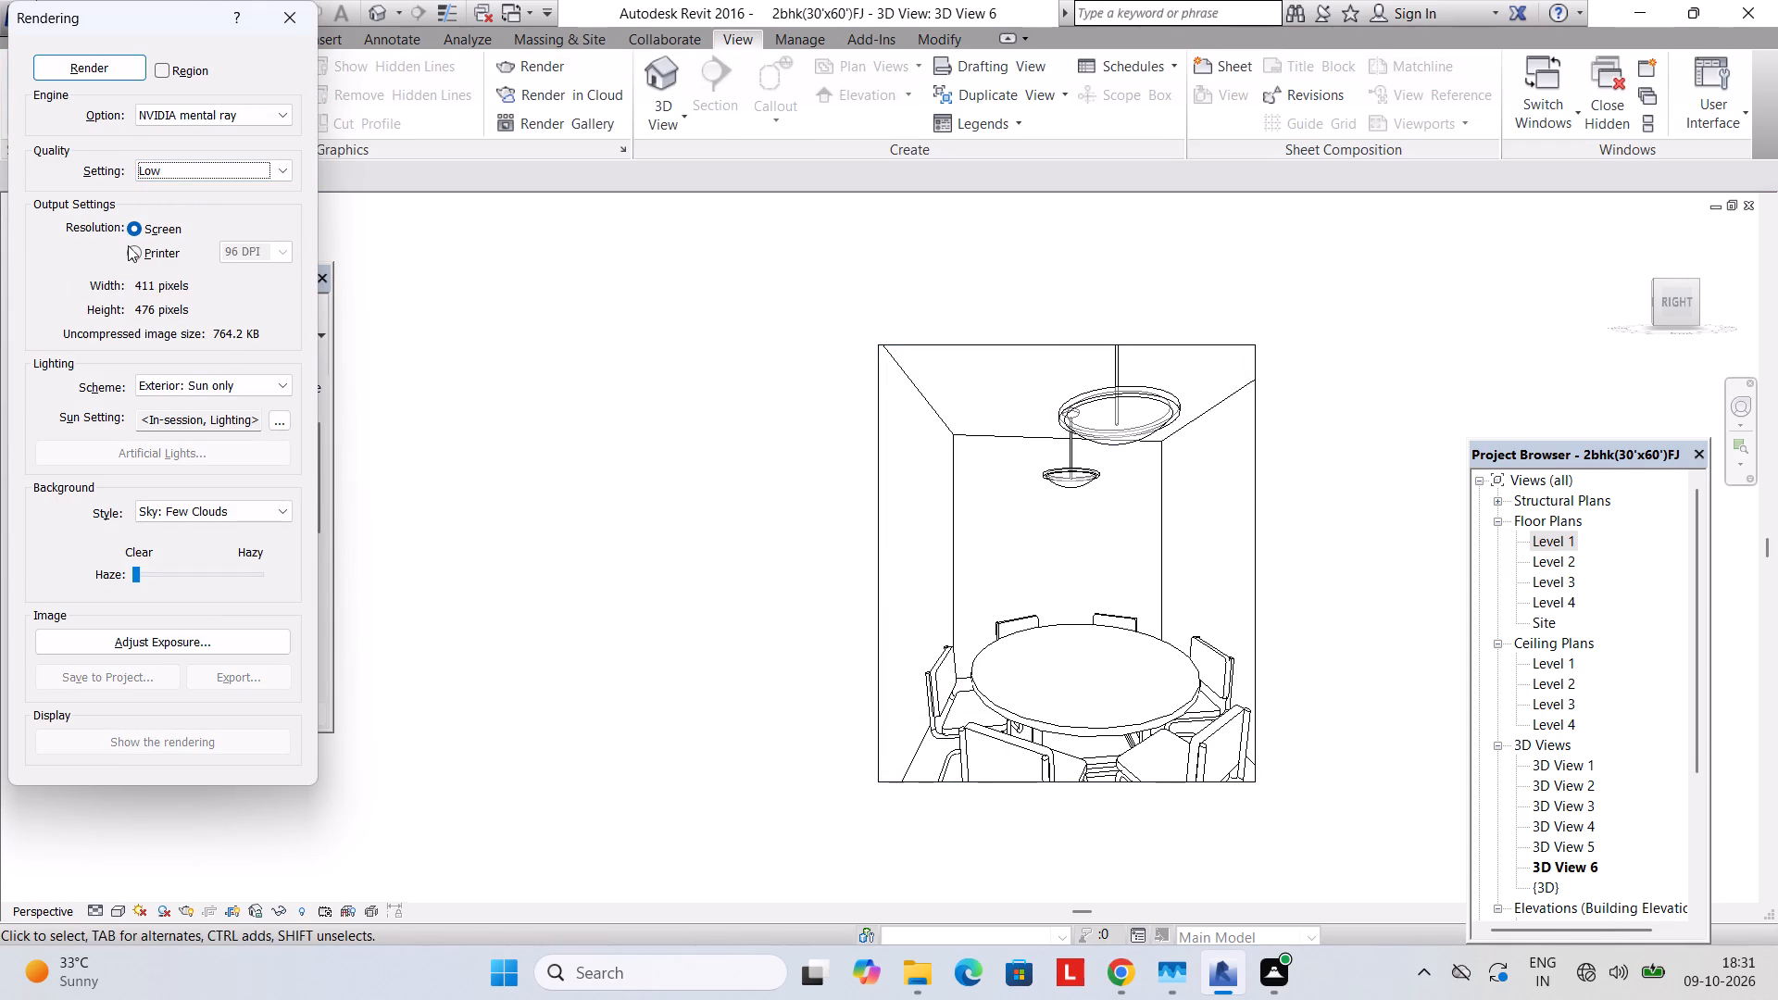
left_click(128, 245)
left_click(288, 253)
left_click(278, 275)
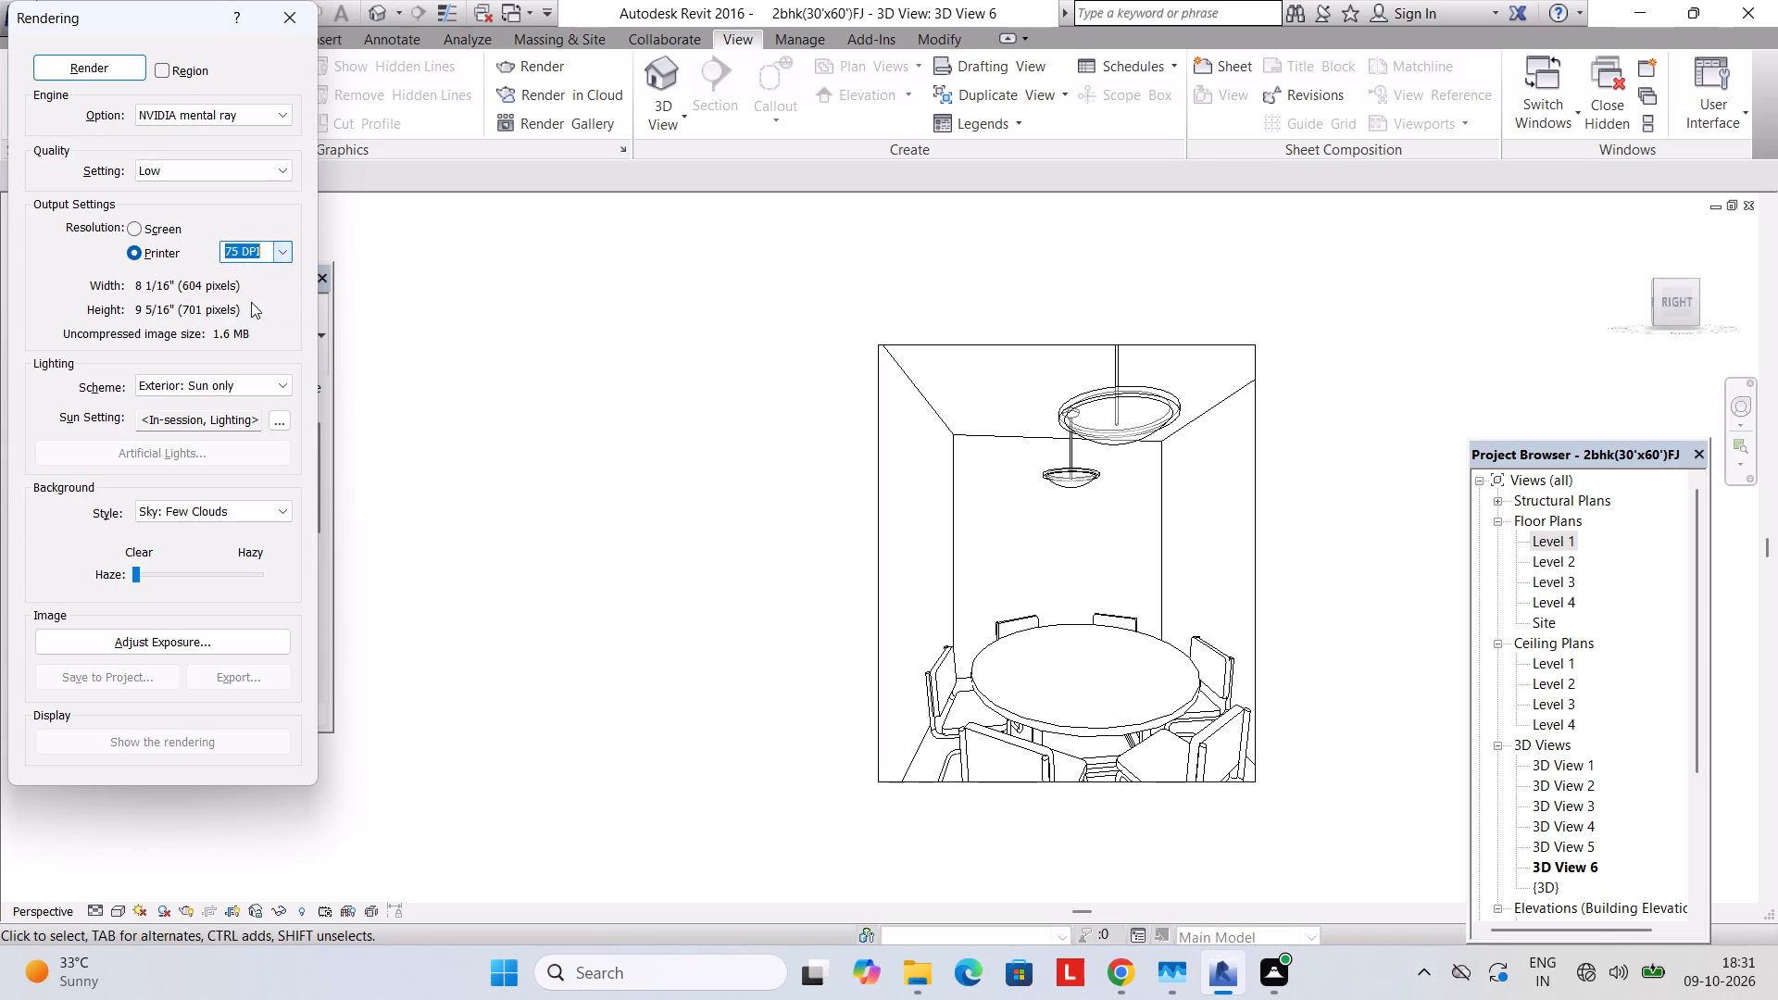
left_click(257, 388)
left_click(232, 484)
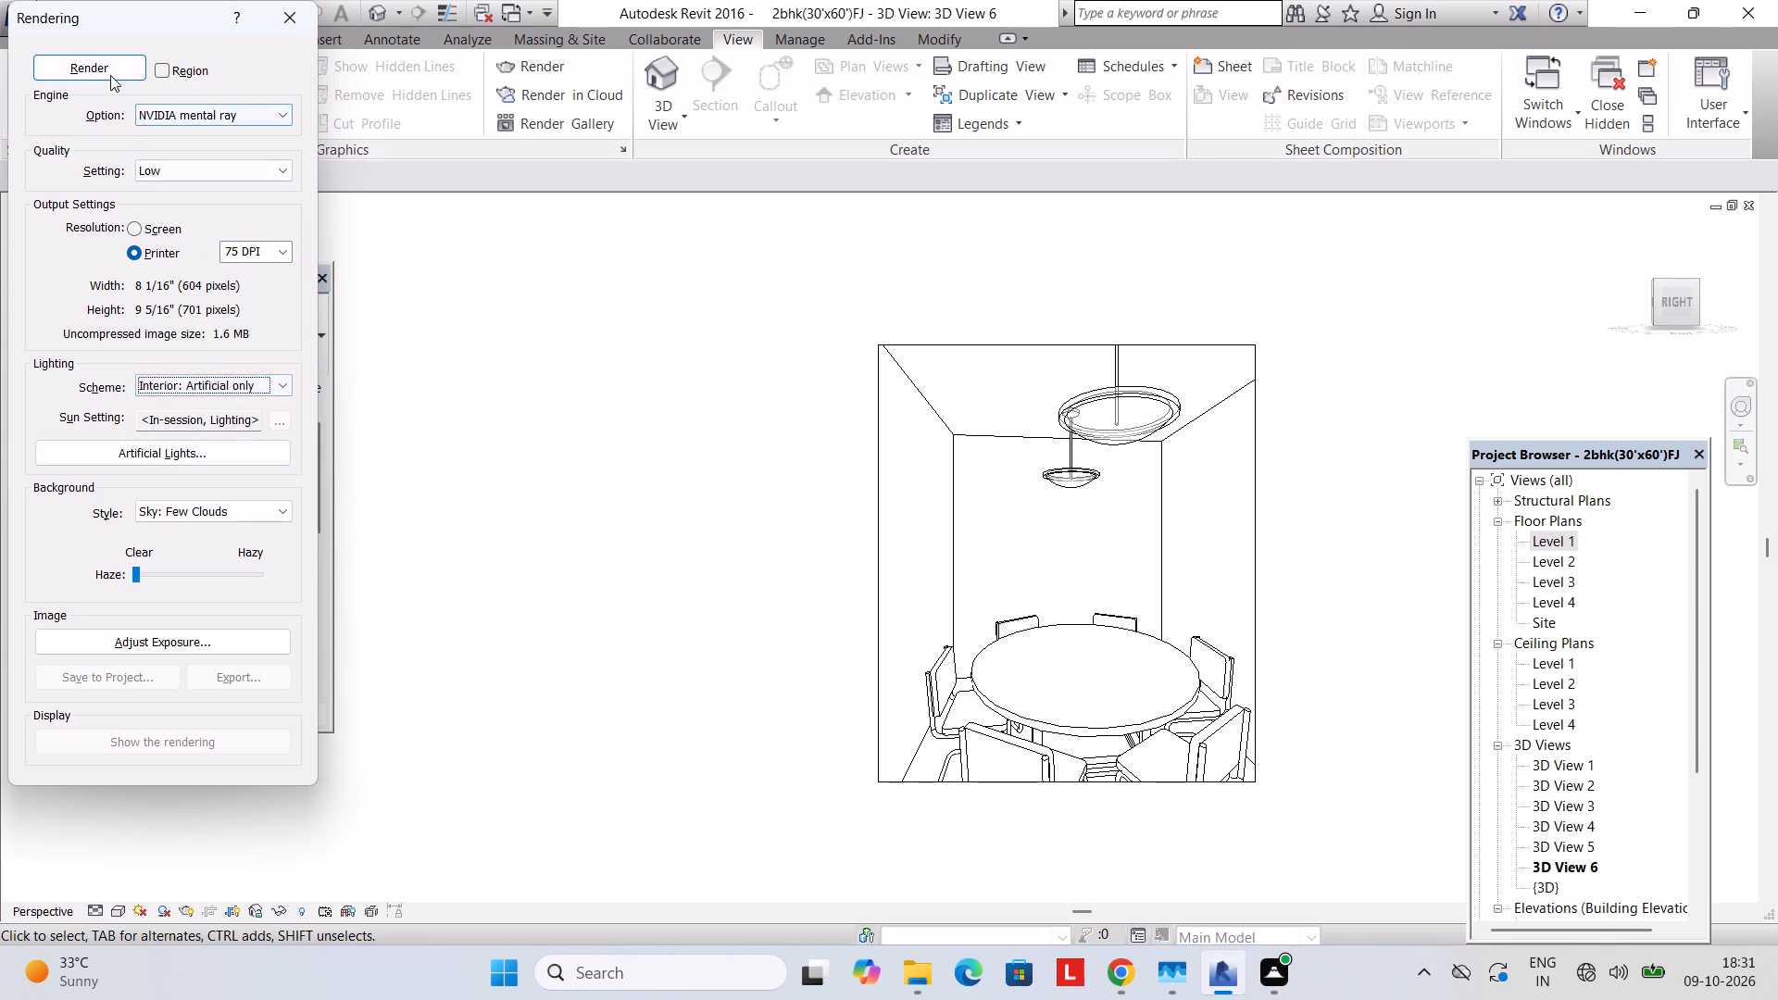
left_click(110, 75)
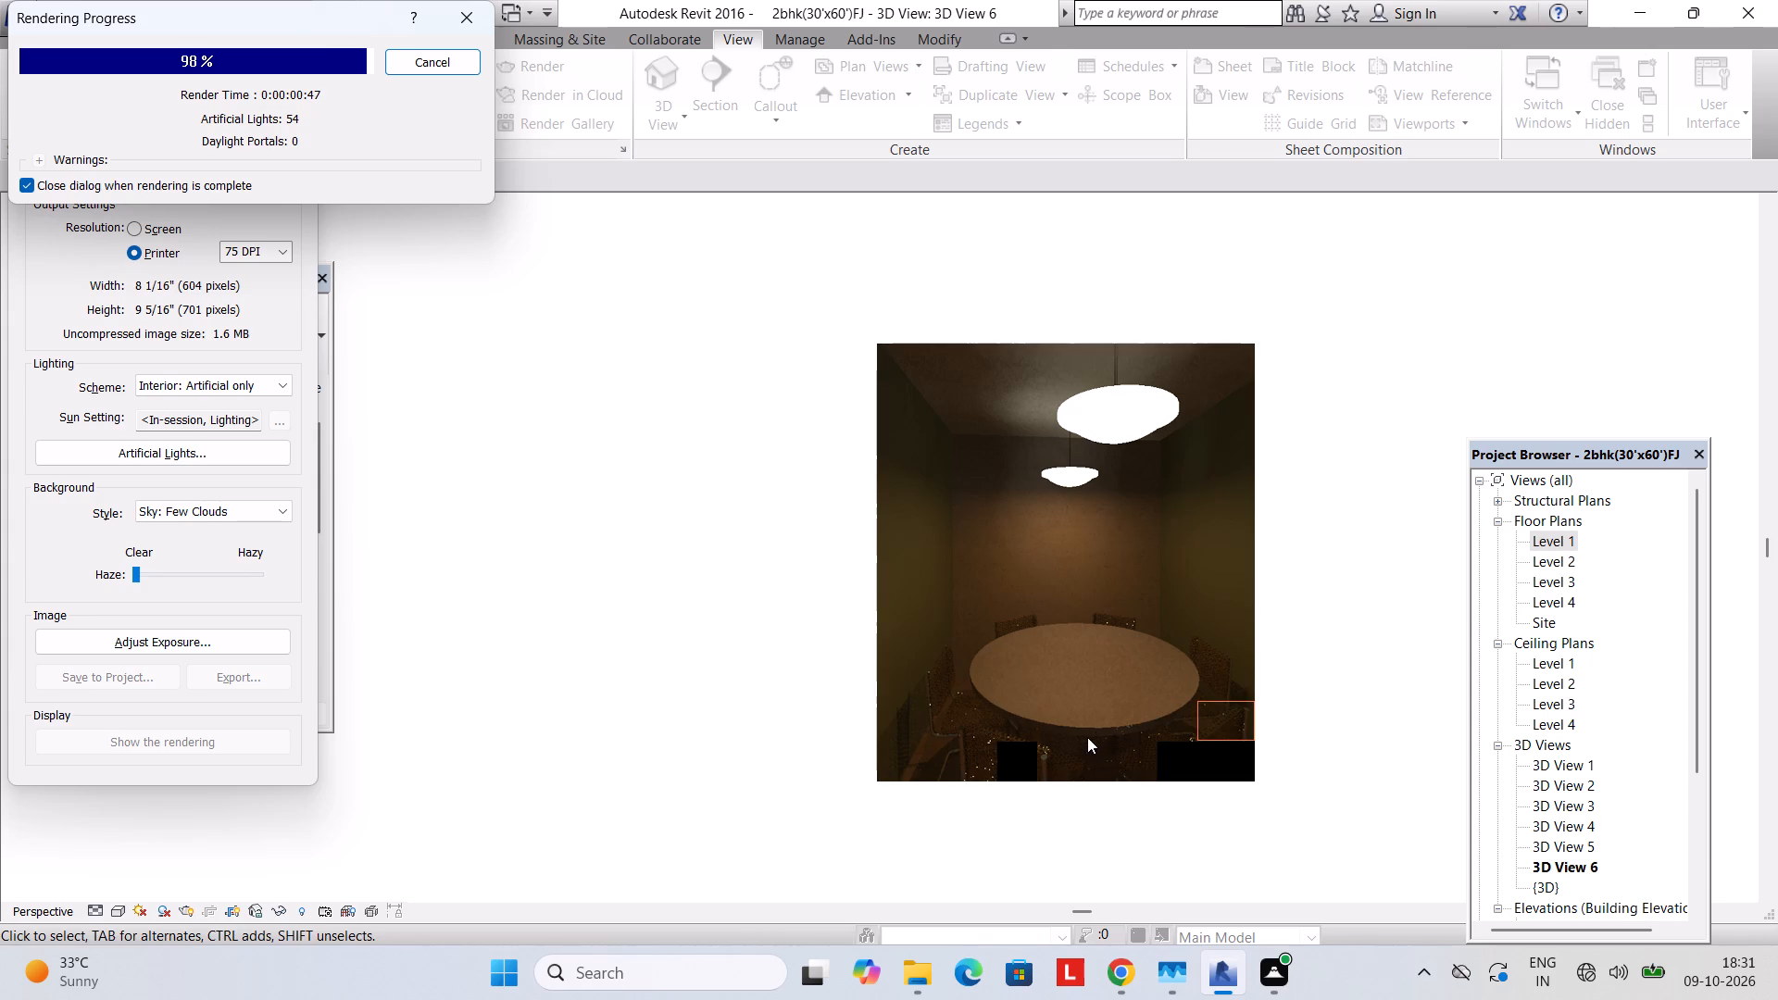
scroll(996, 774, "up", 4)
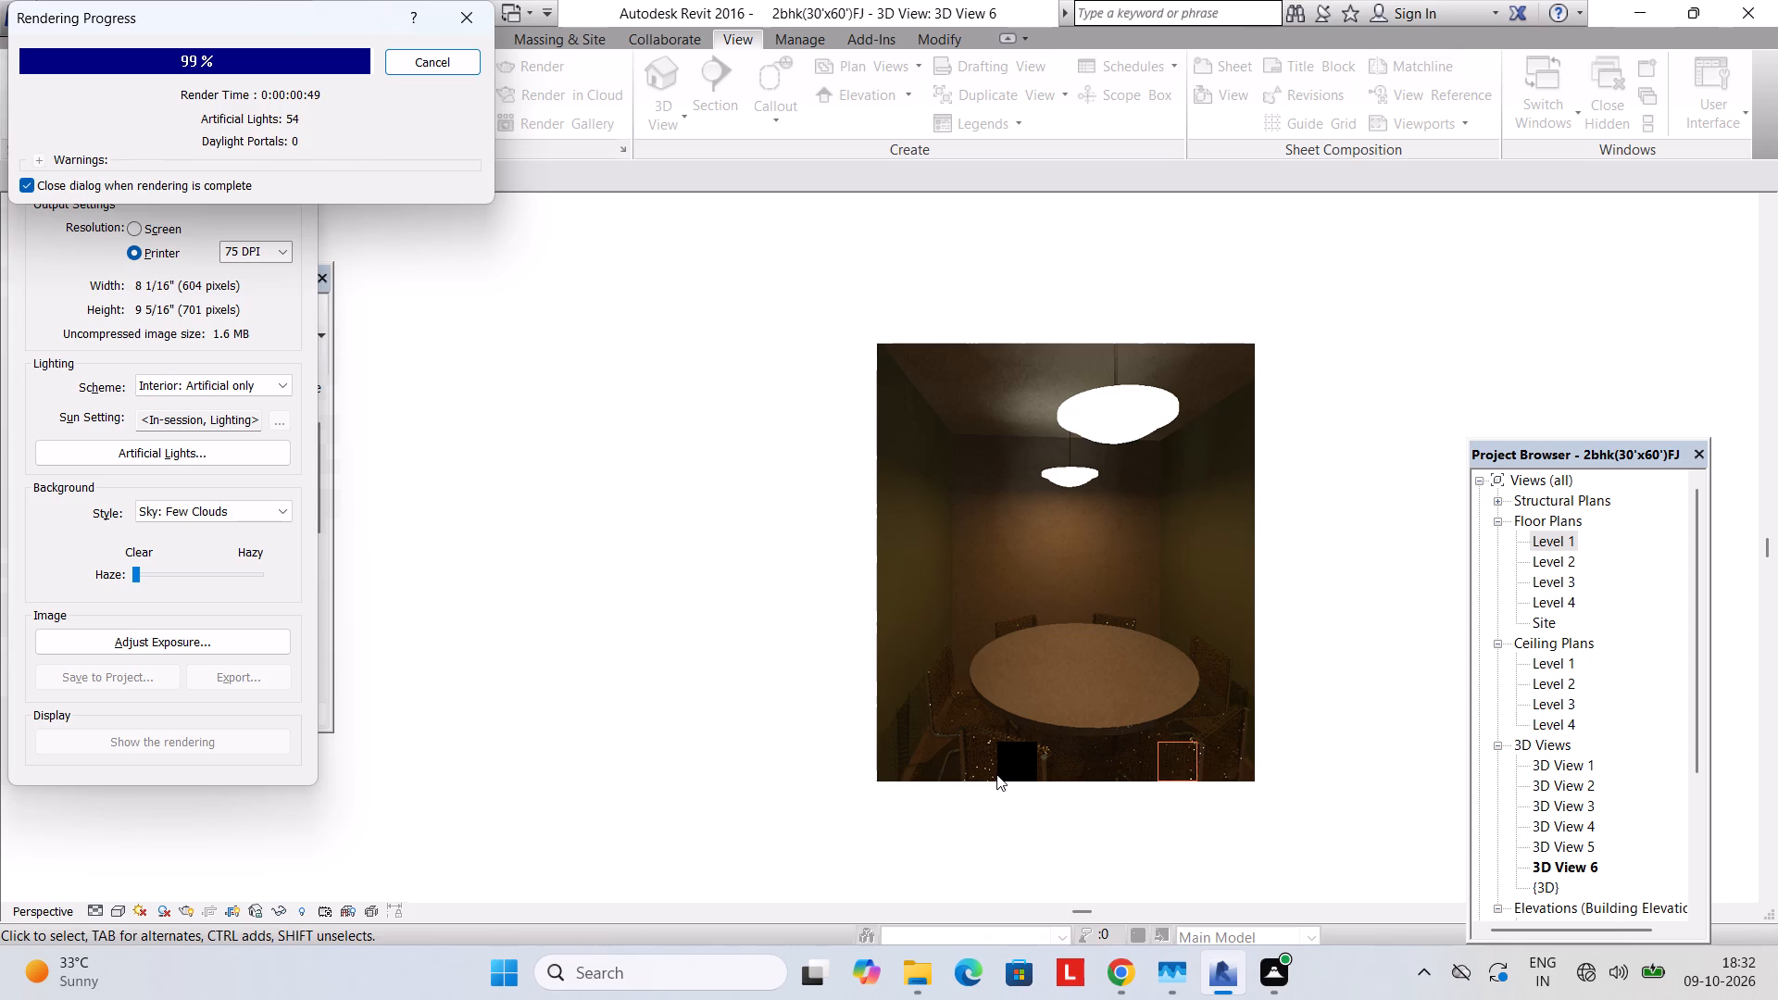
scroll(988, 752, "up", 10)
scroll(974, 740, "down", 9)
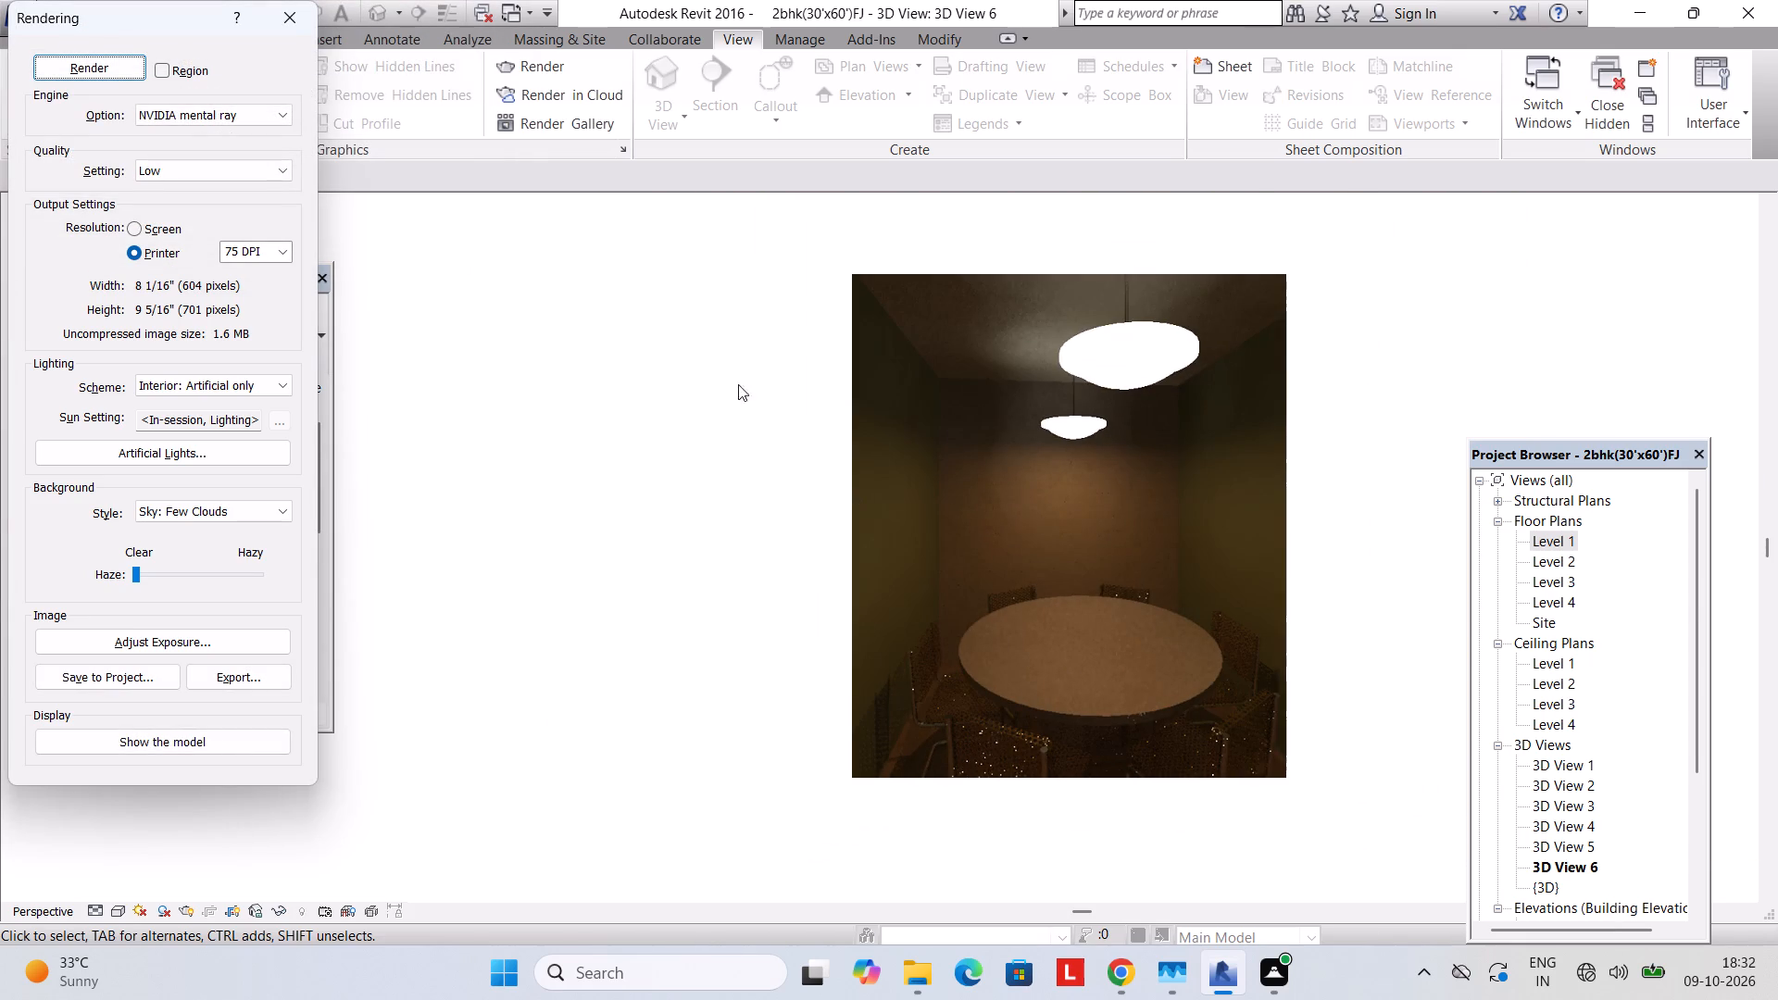
left_click(286, 17)
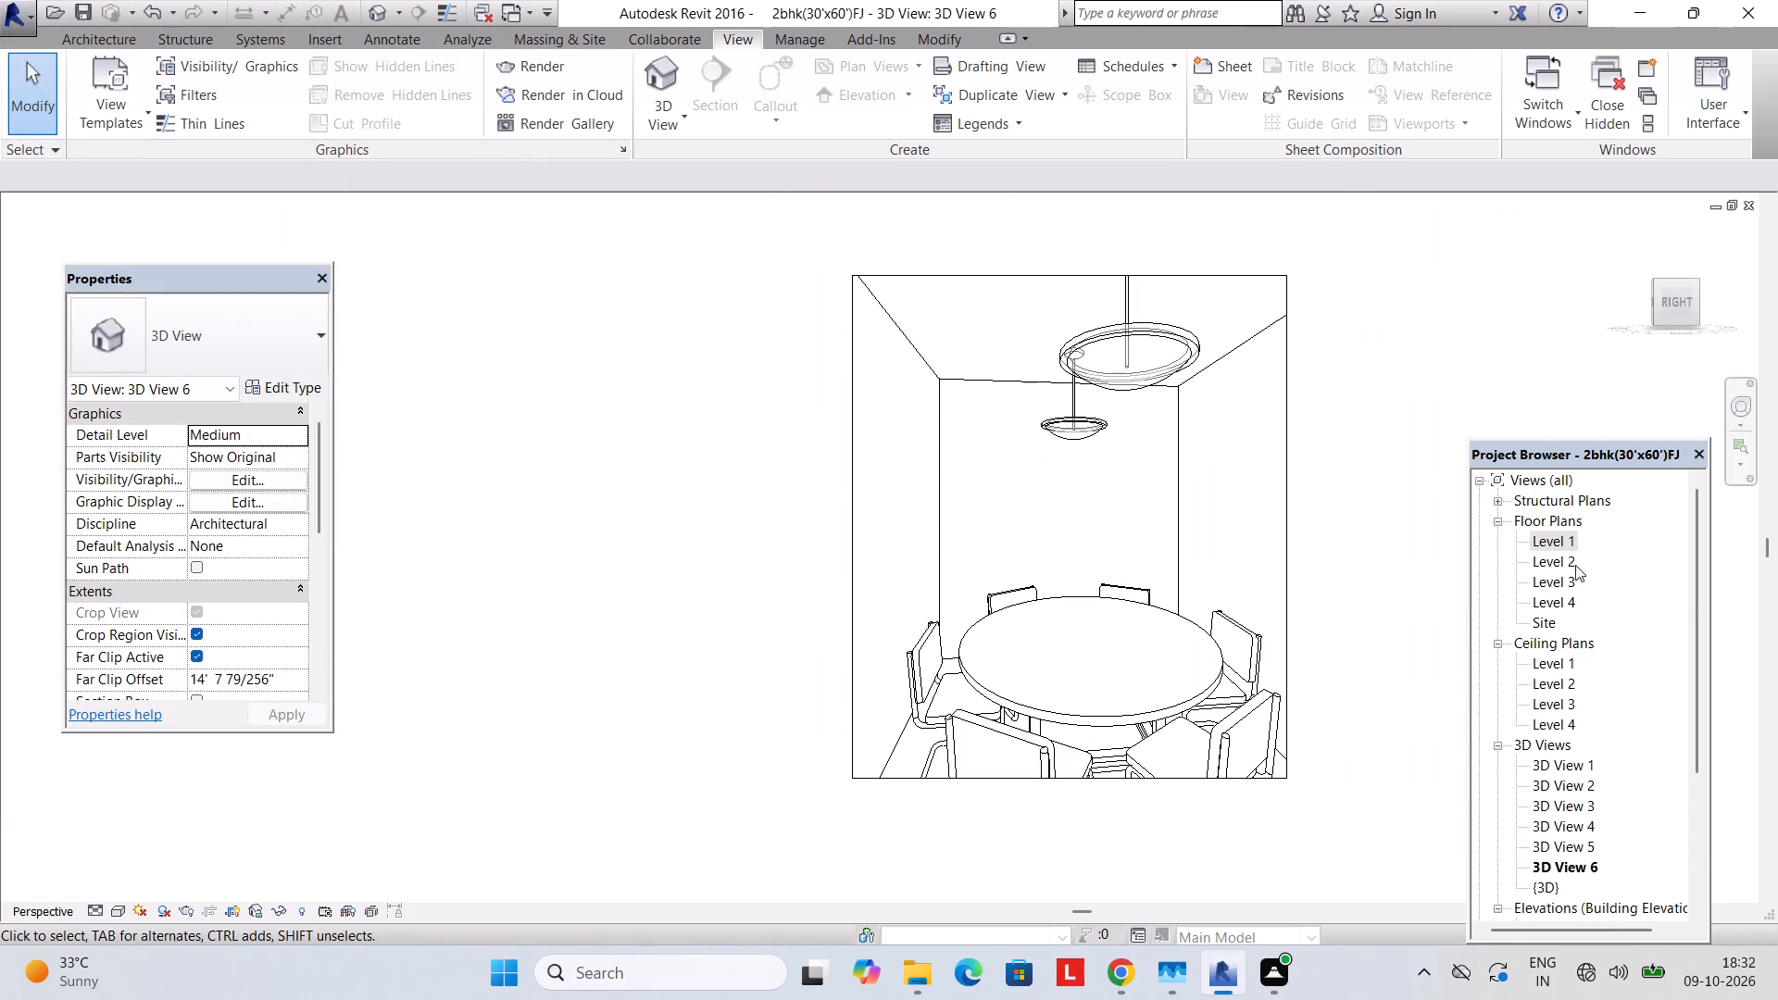
Open the Level 1 floor plan around the kitchen and dining area.
double_click(1553, 549)
middle_click_drag(835, 454, 822, 568)
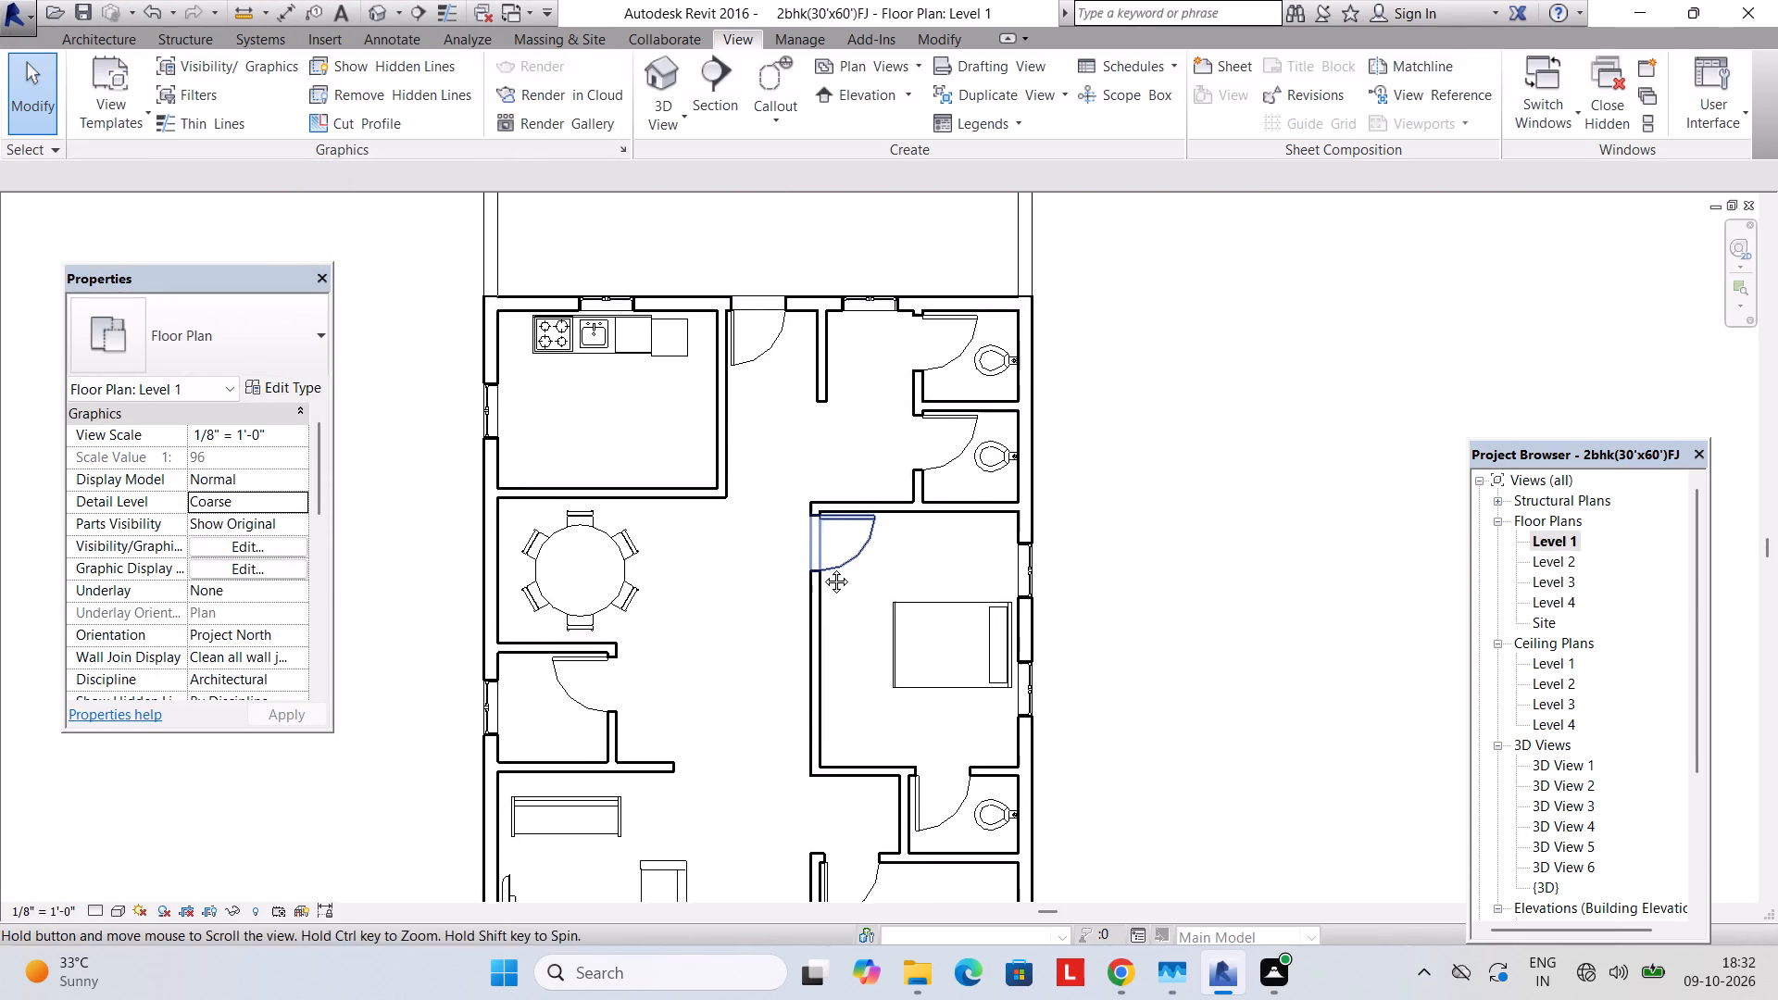
middle_click_drag(822, 568, 821, 581)
middle_click_drag(698, 478, 794, 477)
scroll(764, 542, "up", 5)
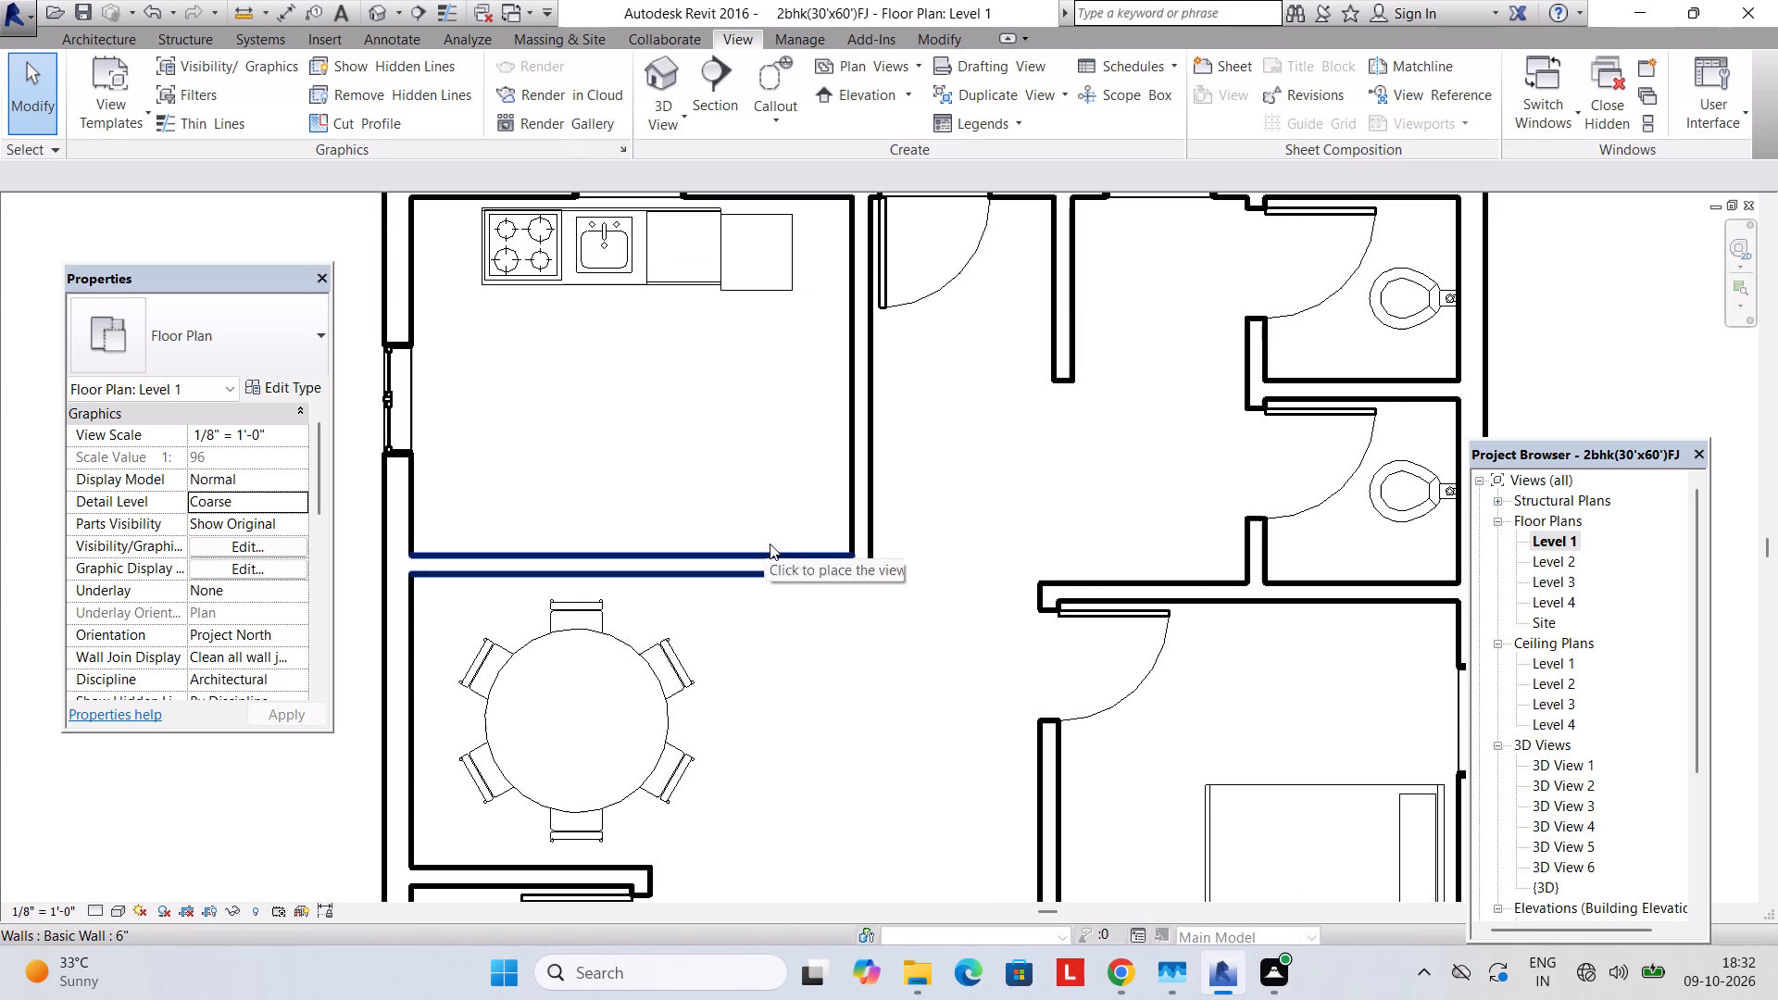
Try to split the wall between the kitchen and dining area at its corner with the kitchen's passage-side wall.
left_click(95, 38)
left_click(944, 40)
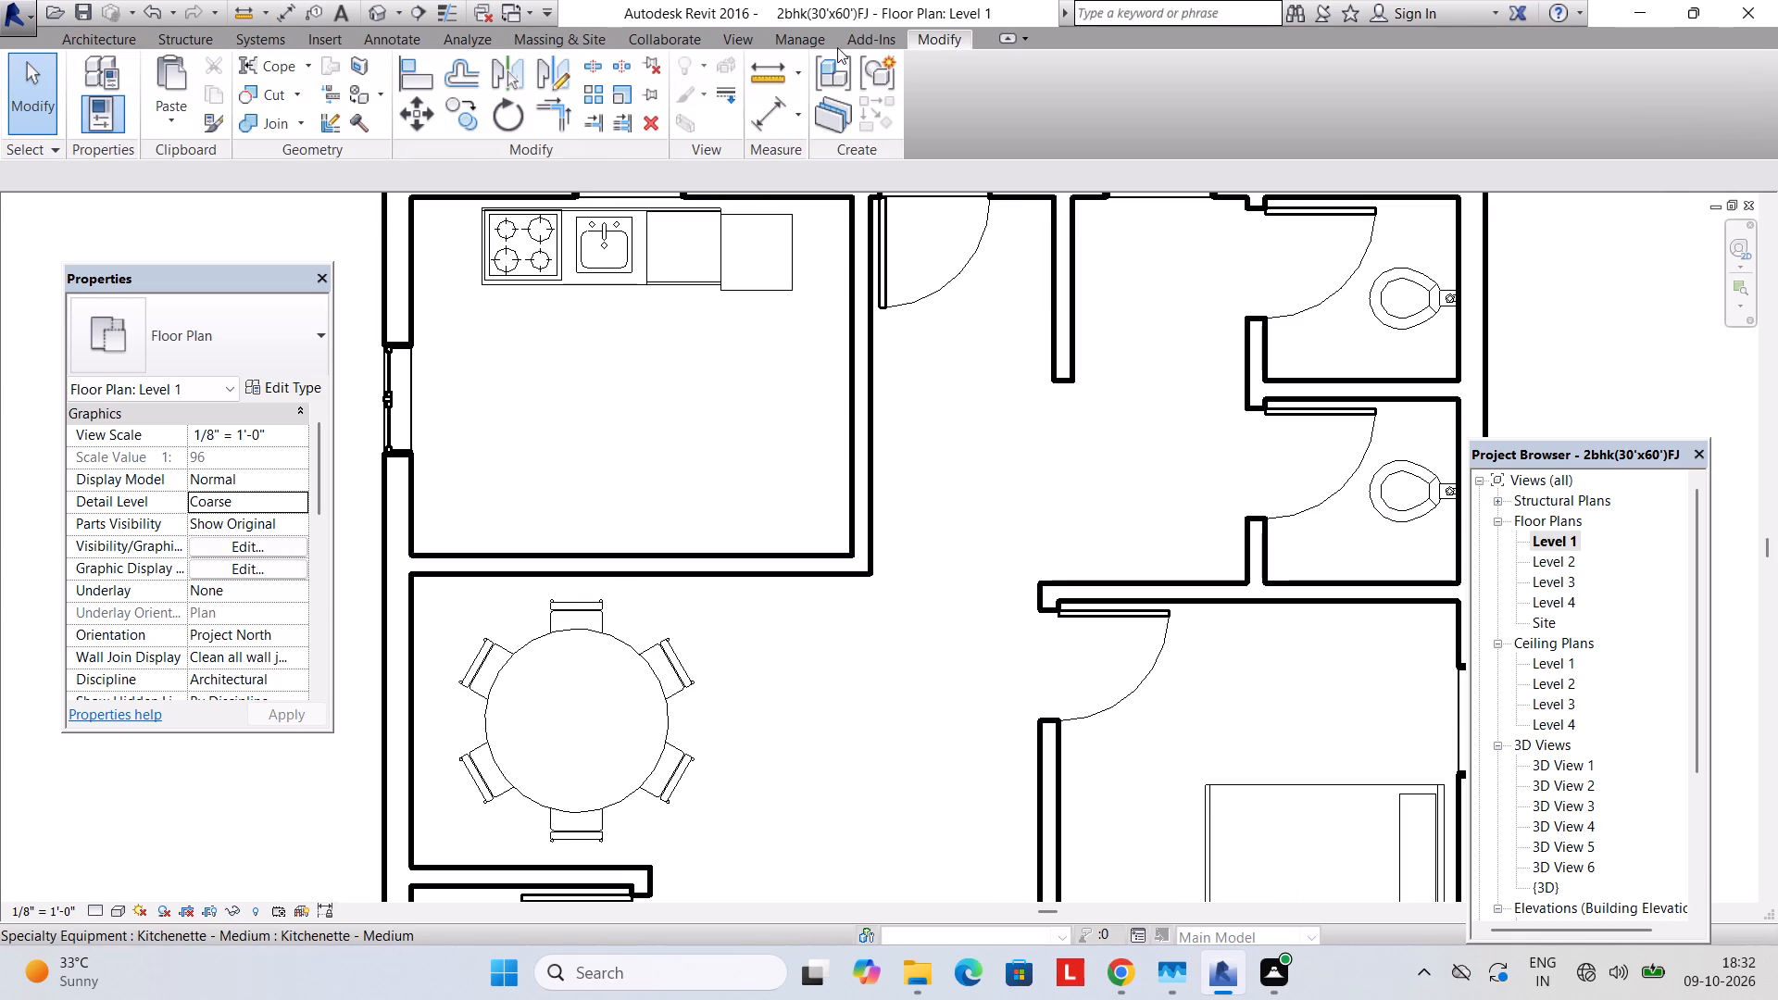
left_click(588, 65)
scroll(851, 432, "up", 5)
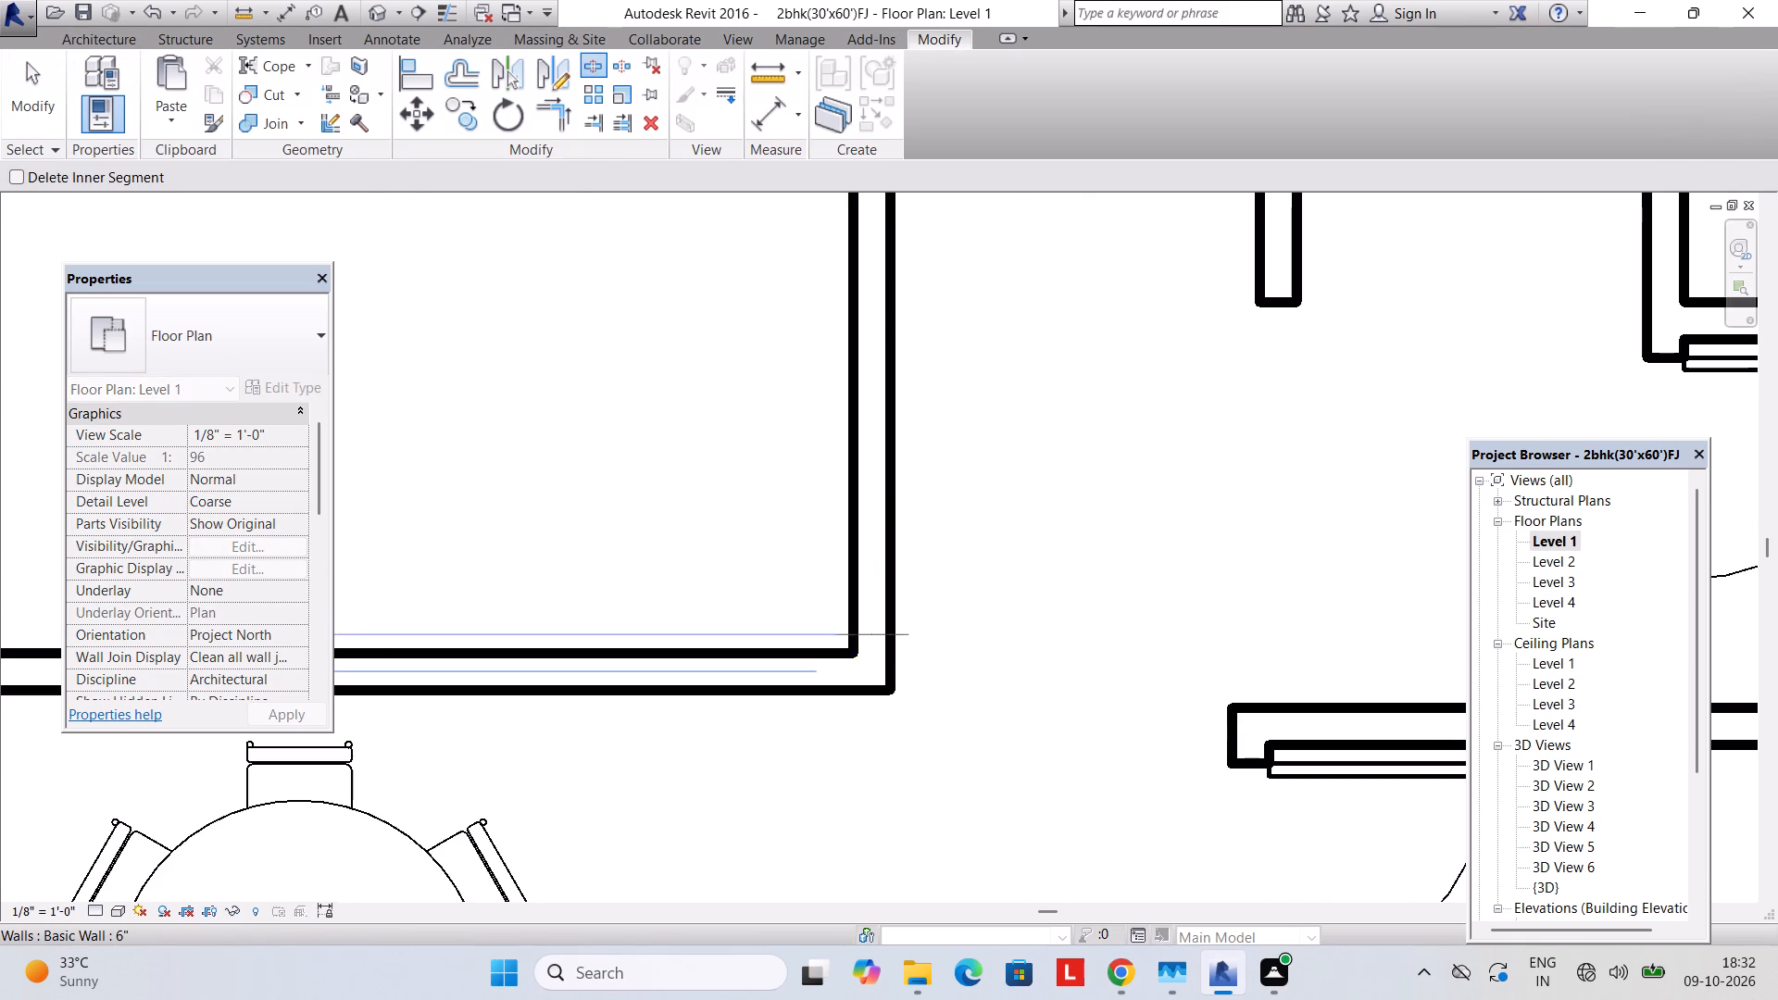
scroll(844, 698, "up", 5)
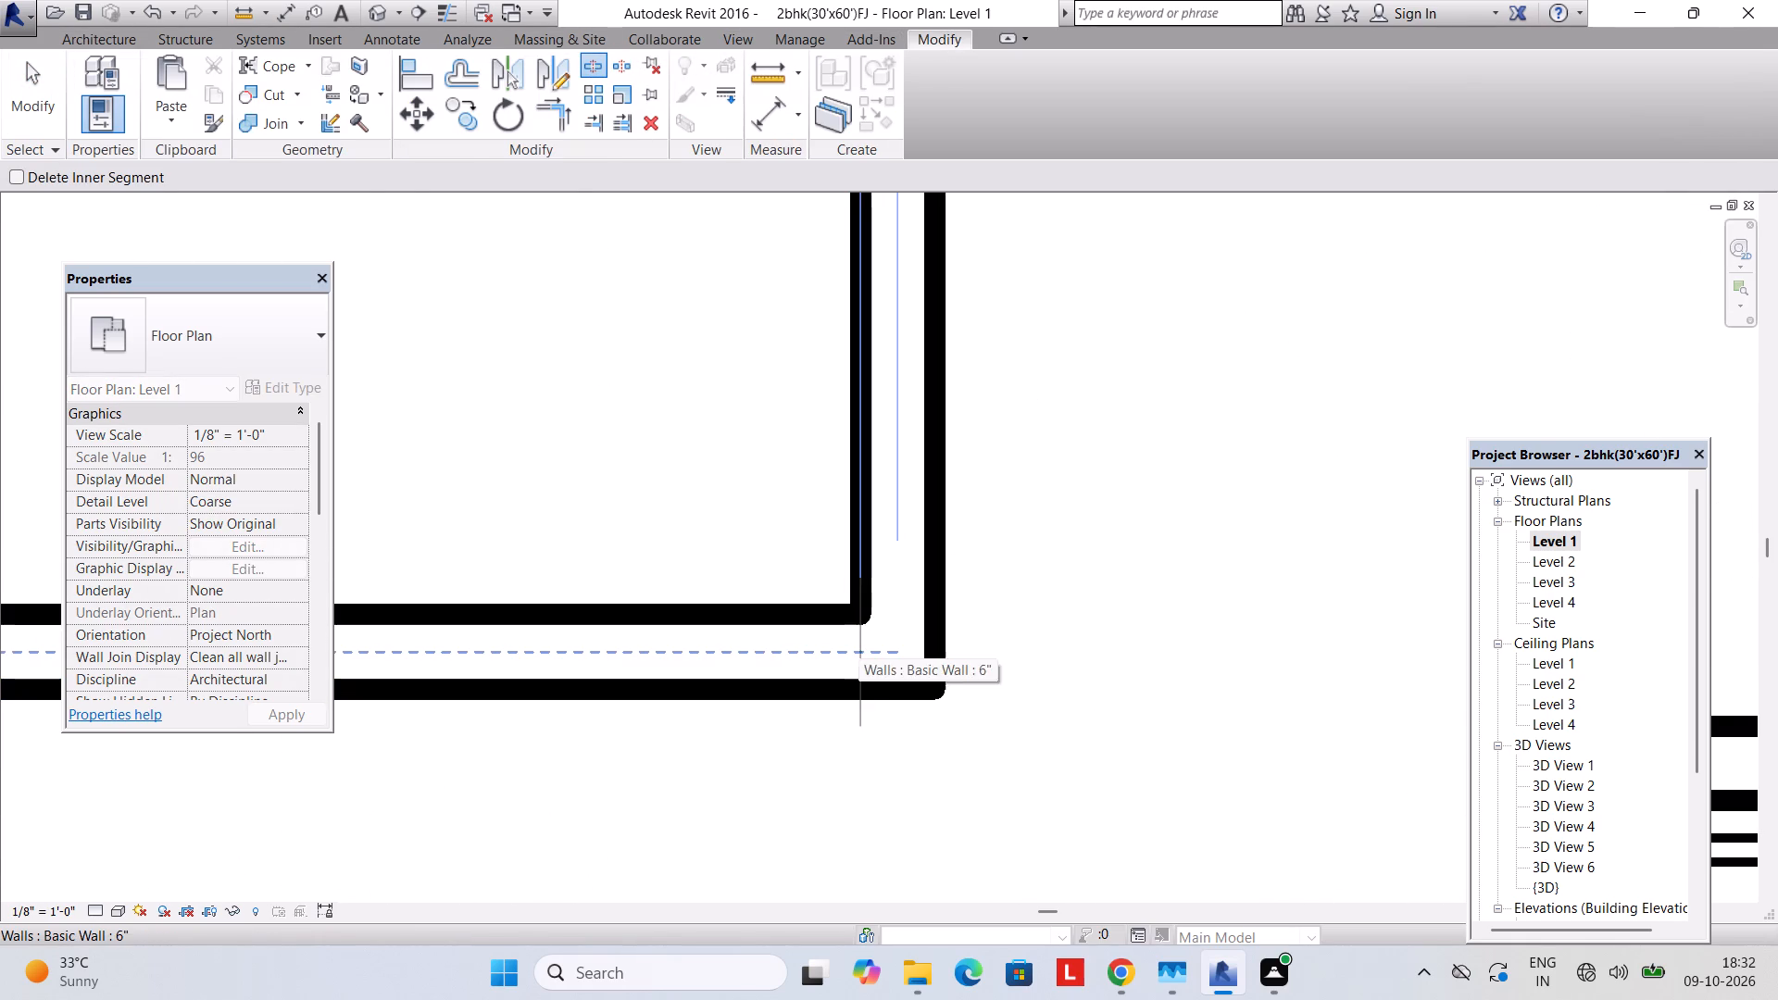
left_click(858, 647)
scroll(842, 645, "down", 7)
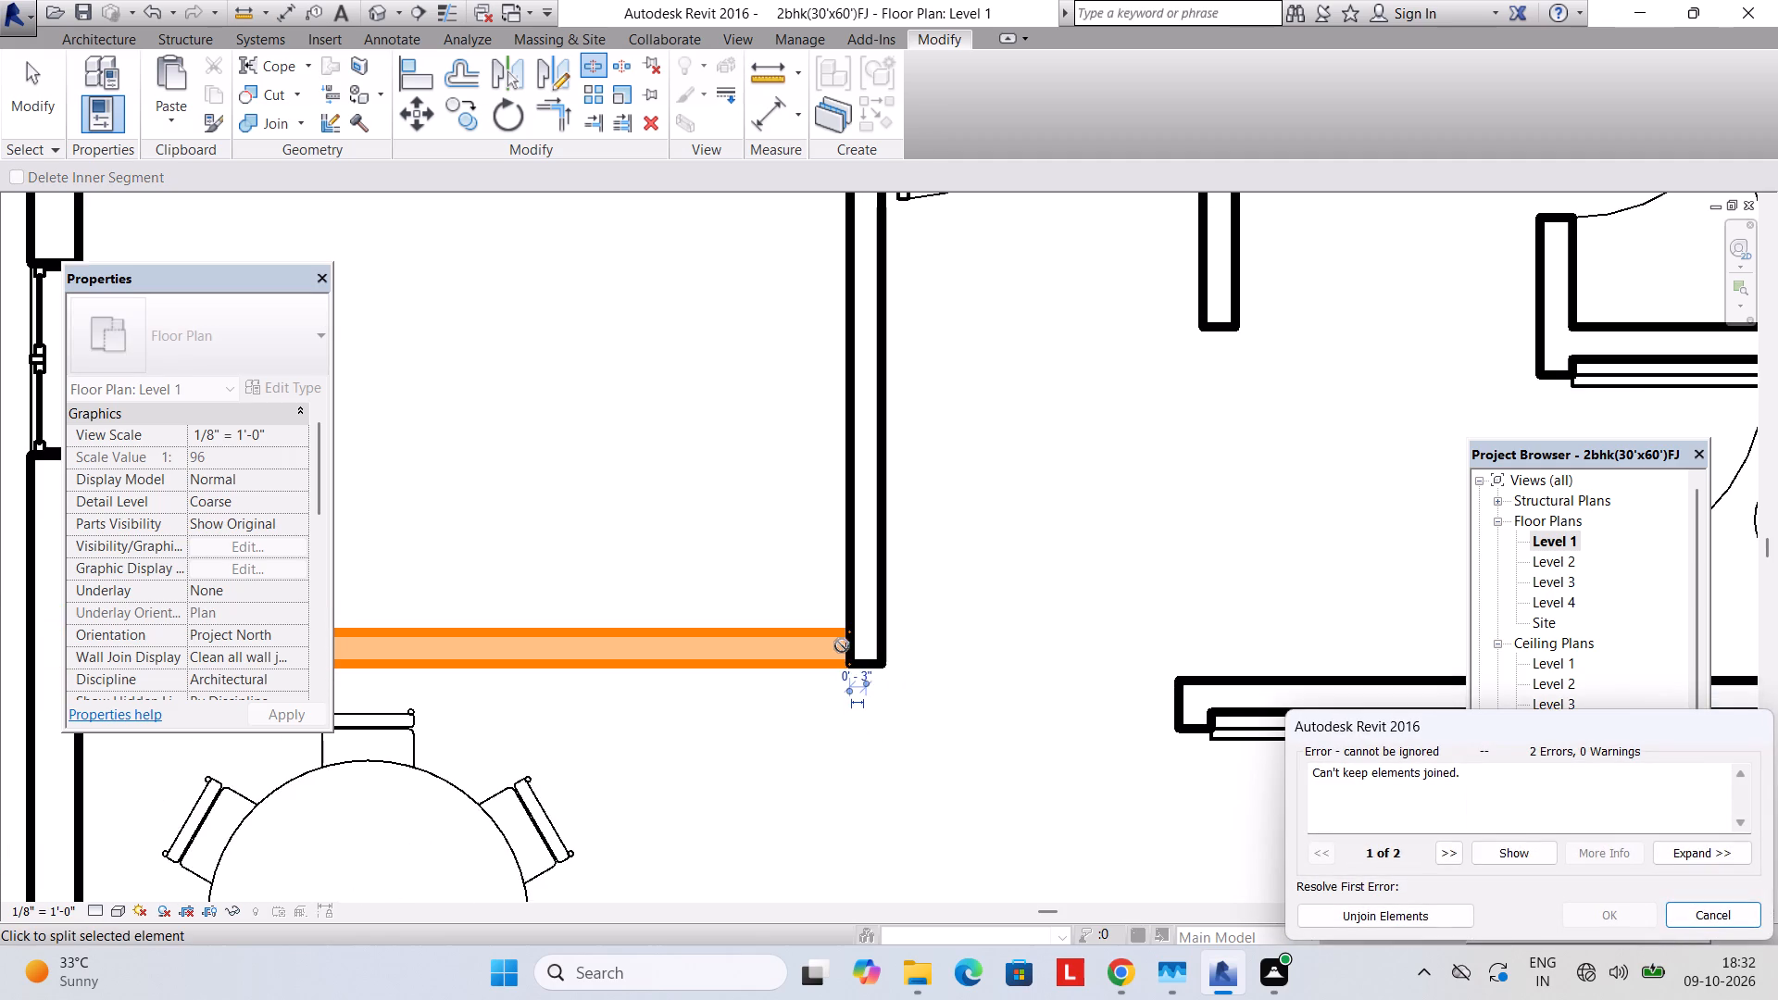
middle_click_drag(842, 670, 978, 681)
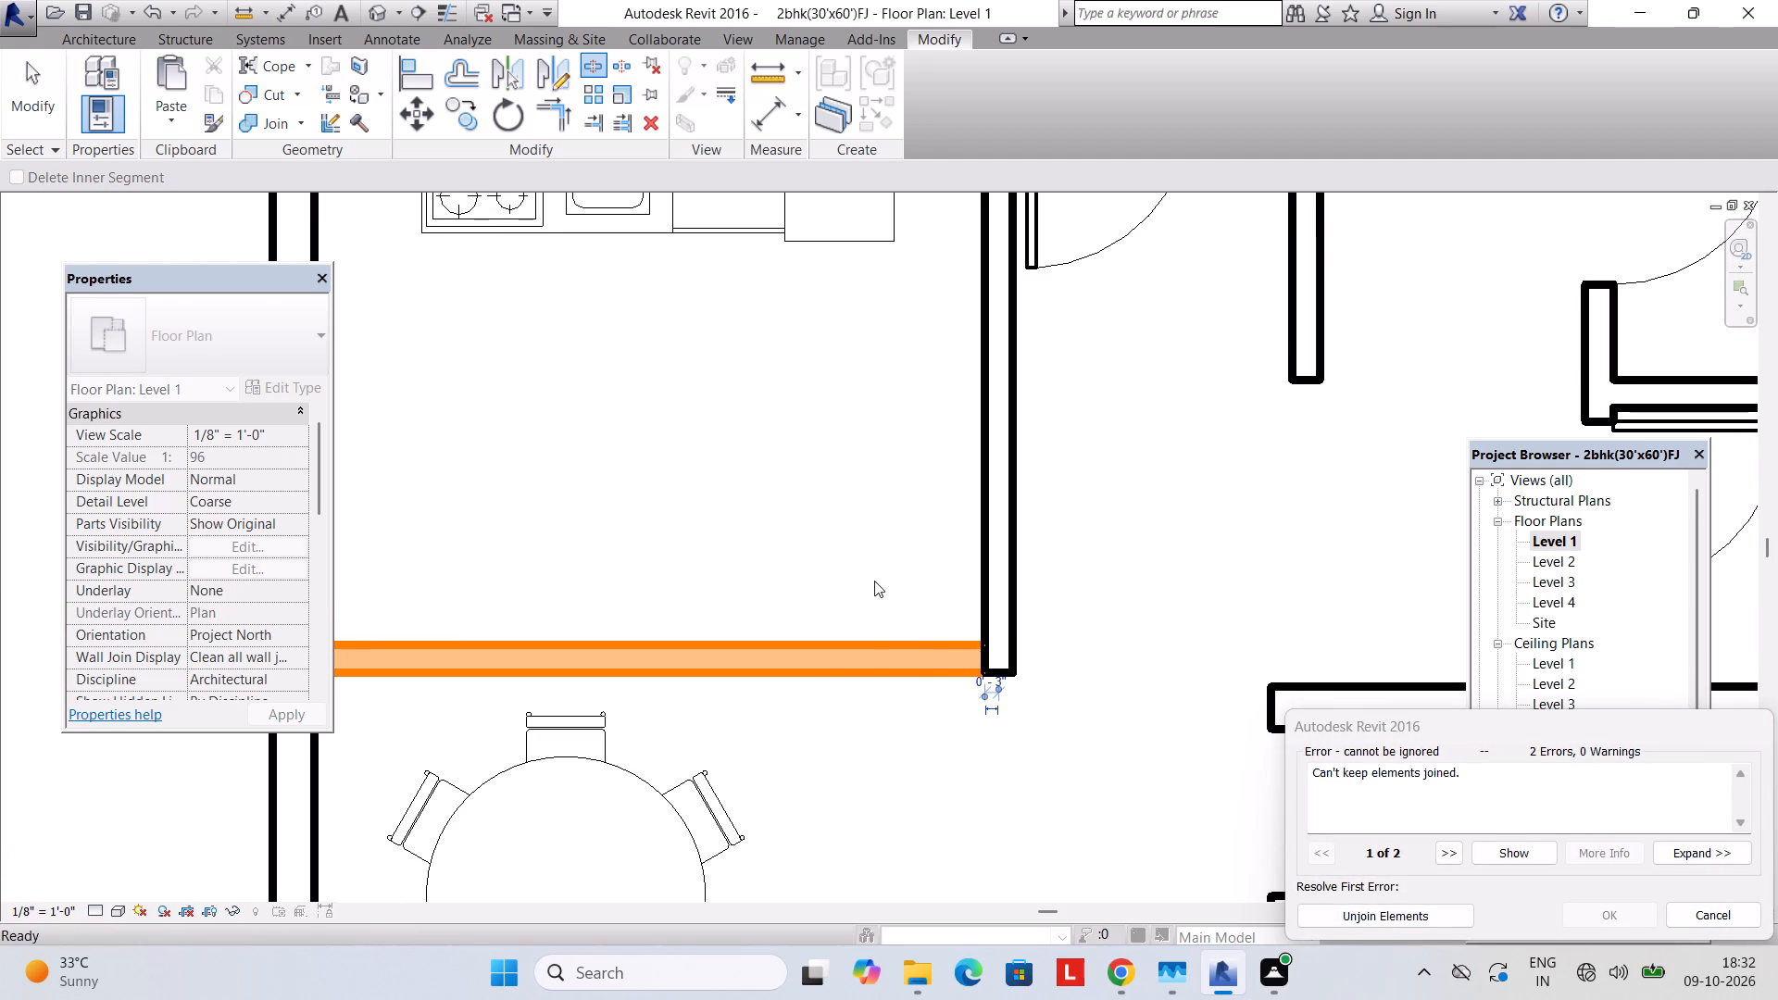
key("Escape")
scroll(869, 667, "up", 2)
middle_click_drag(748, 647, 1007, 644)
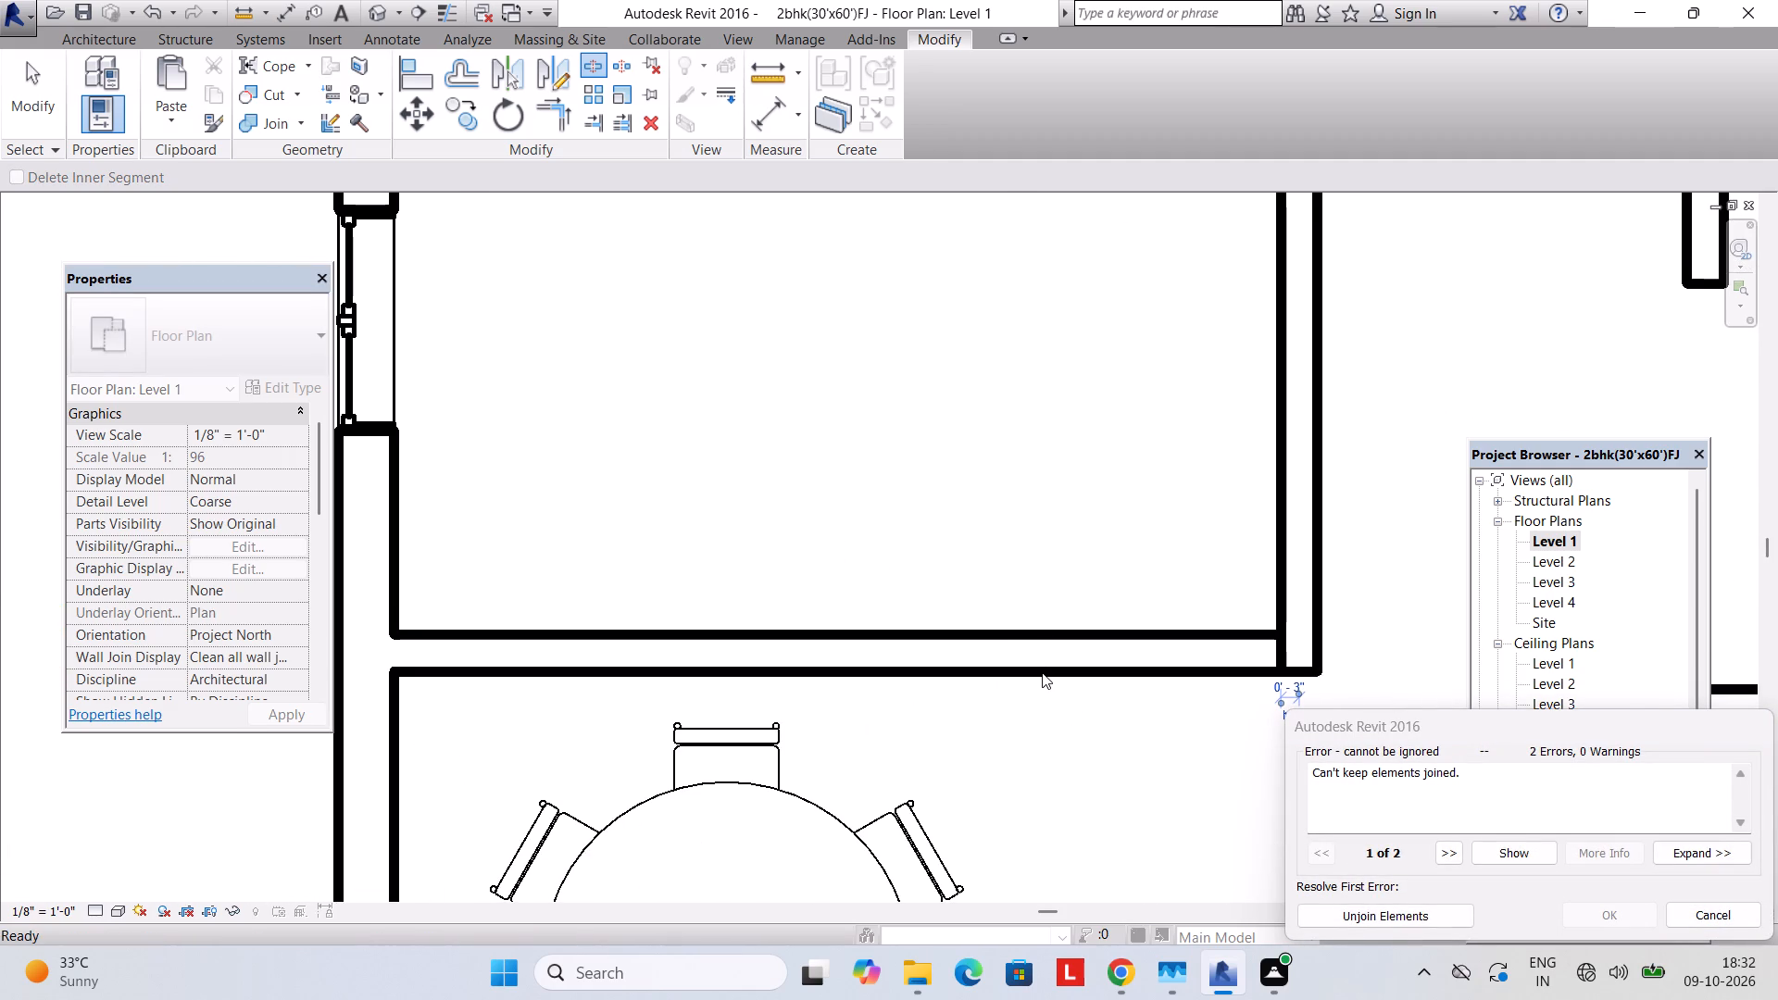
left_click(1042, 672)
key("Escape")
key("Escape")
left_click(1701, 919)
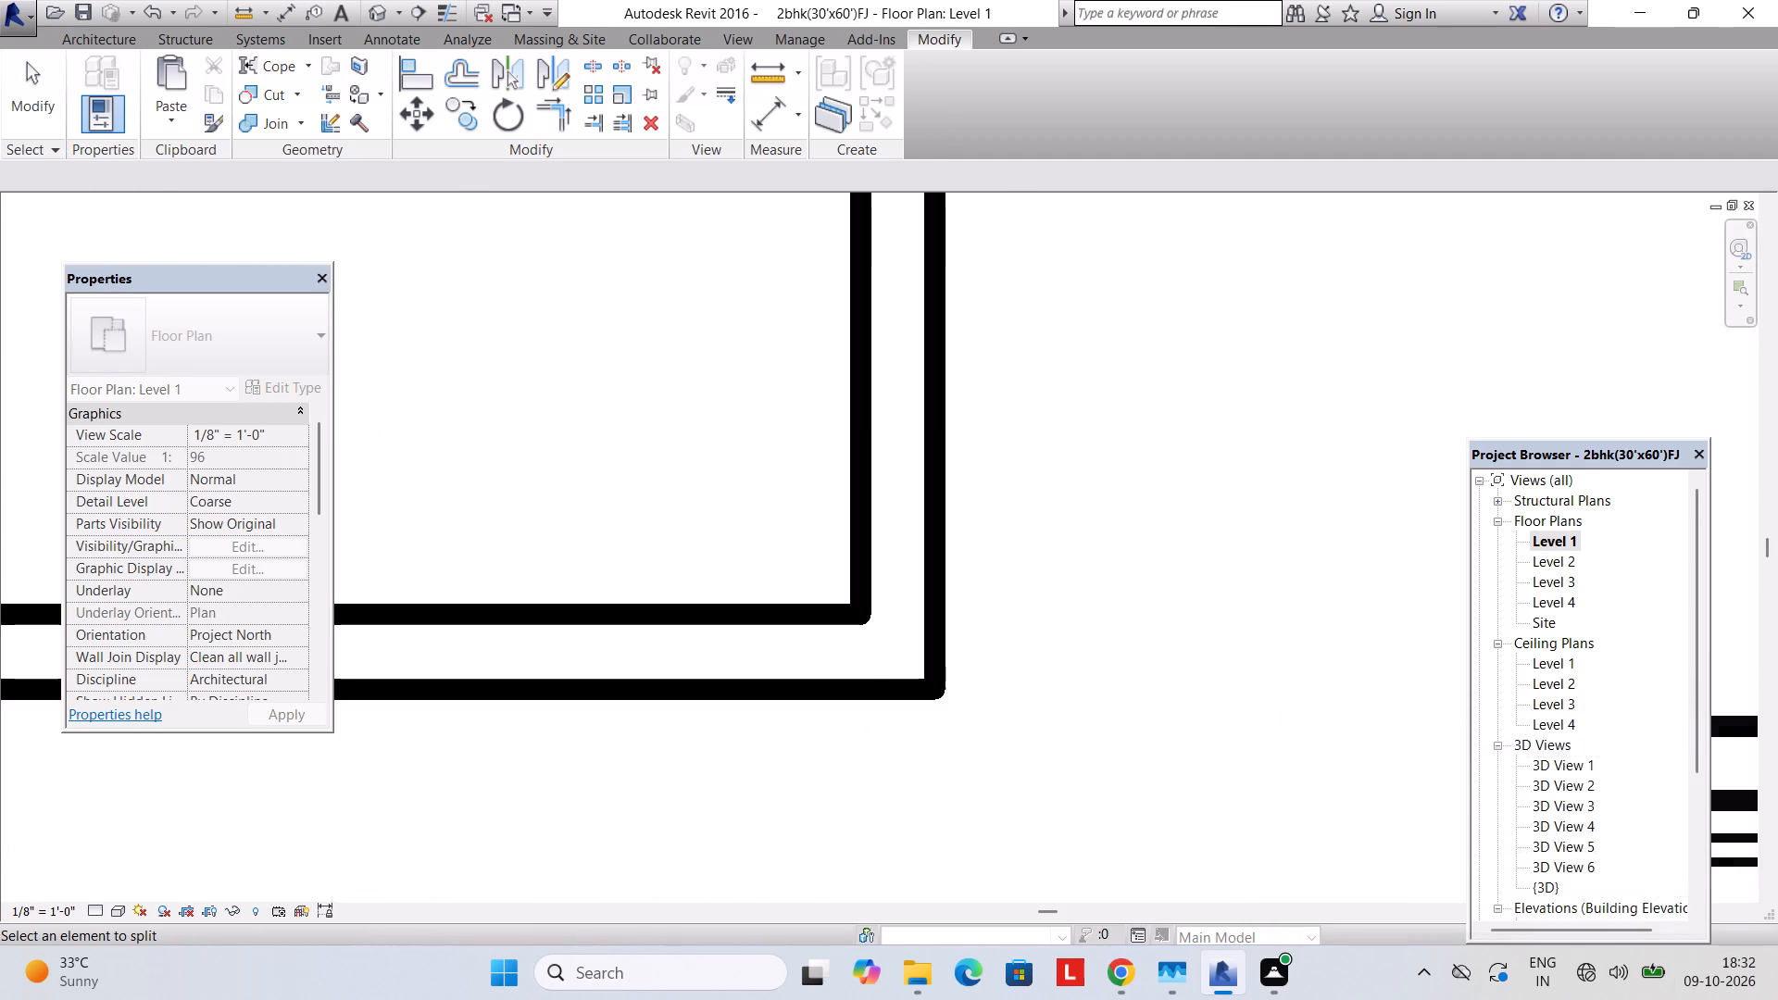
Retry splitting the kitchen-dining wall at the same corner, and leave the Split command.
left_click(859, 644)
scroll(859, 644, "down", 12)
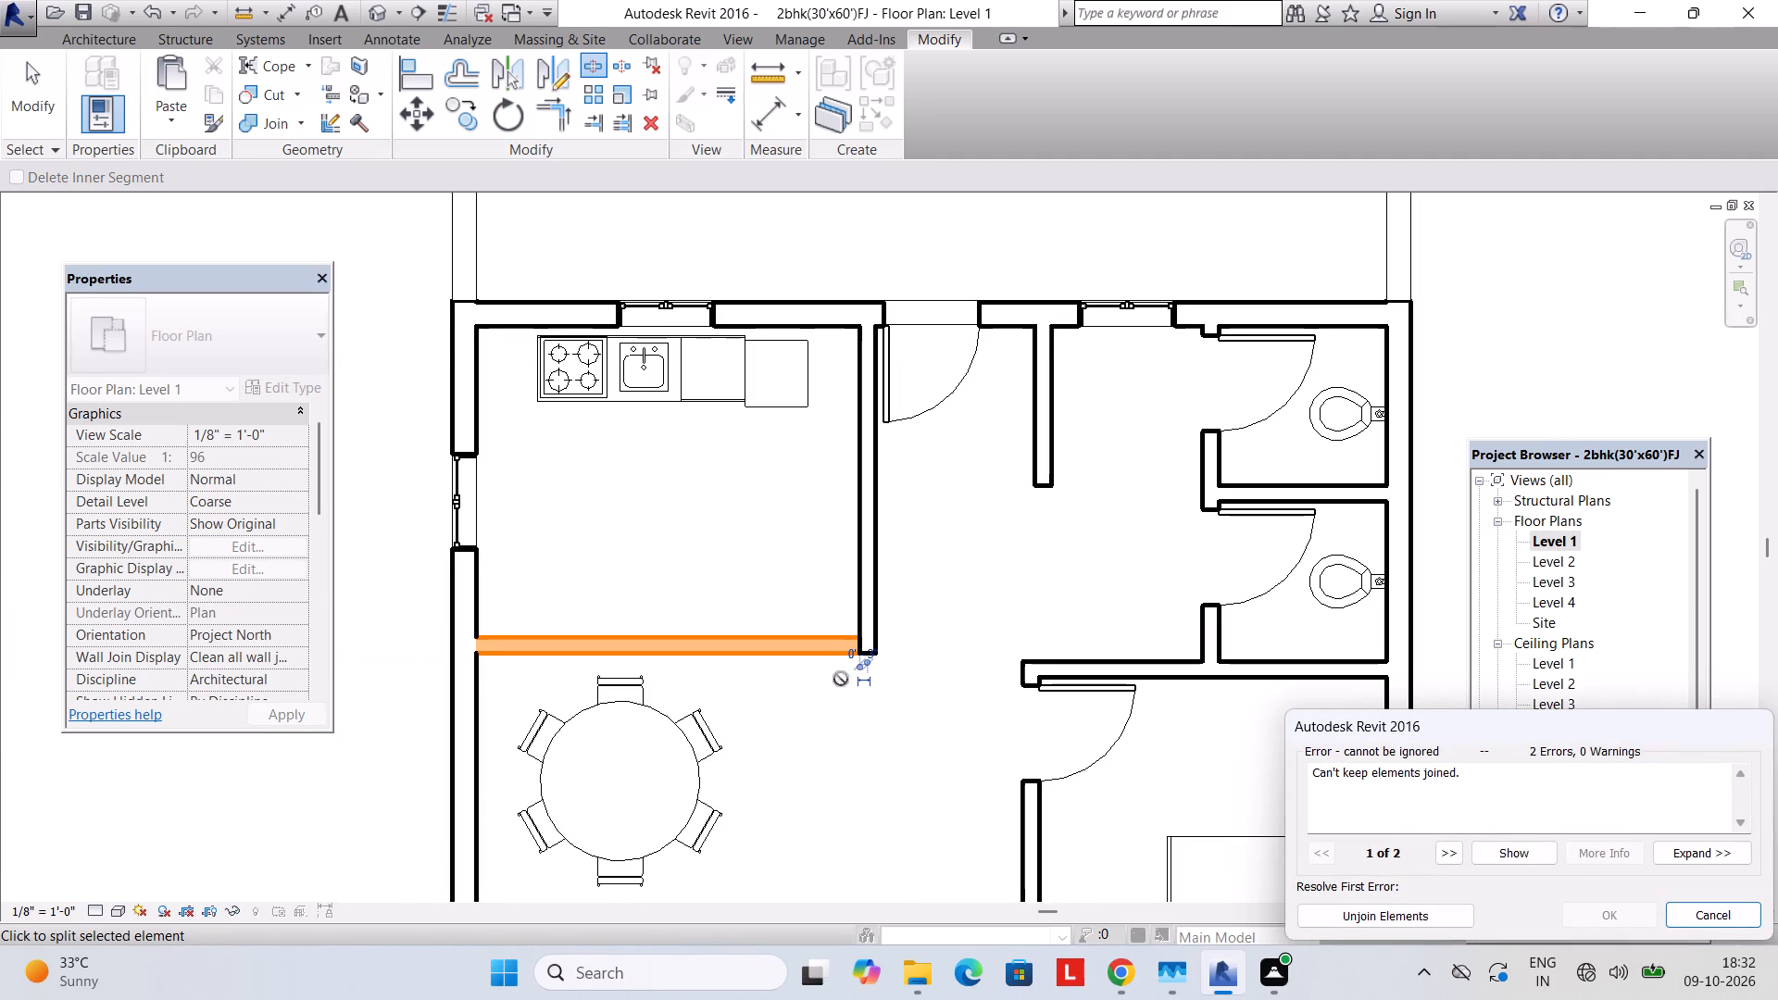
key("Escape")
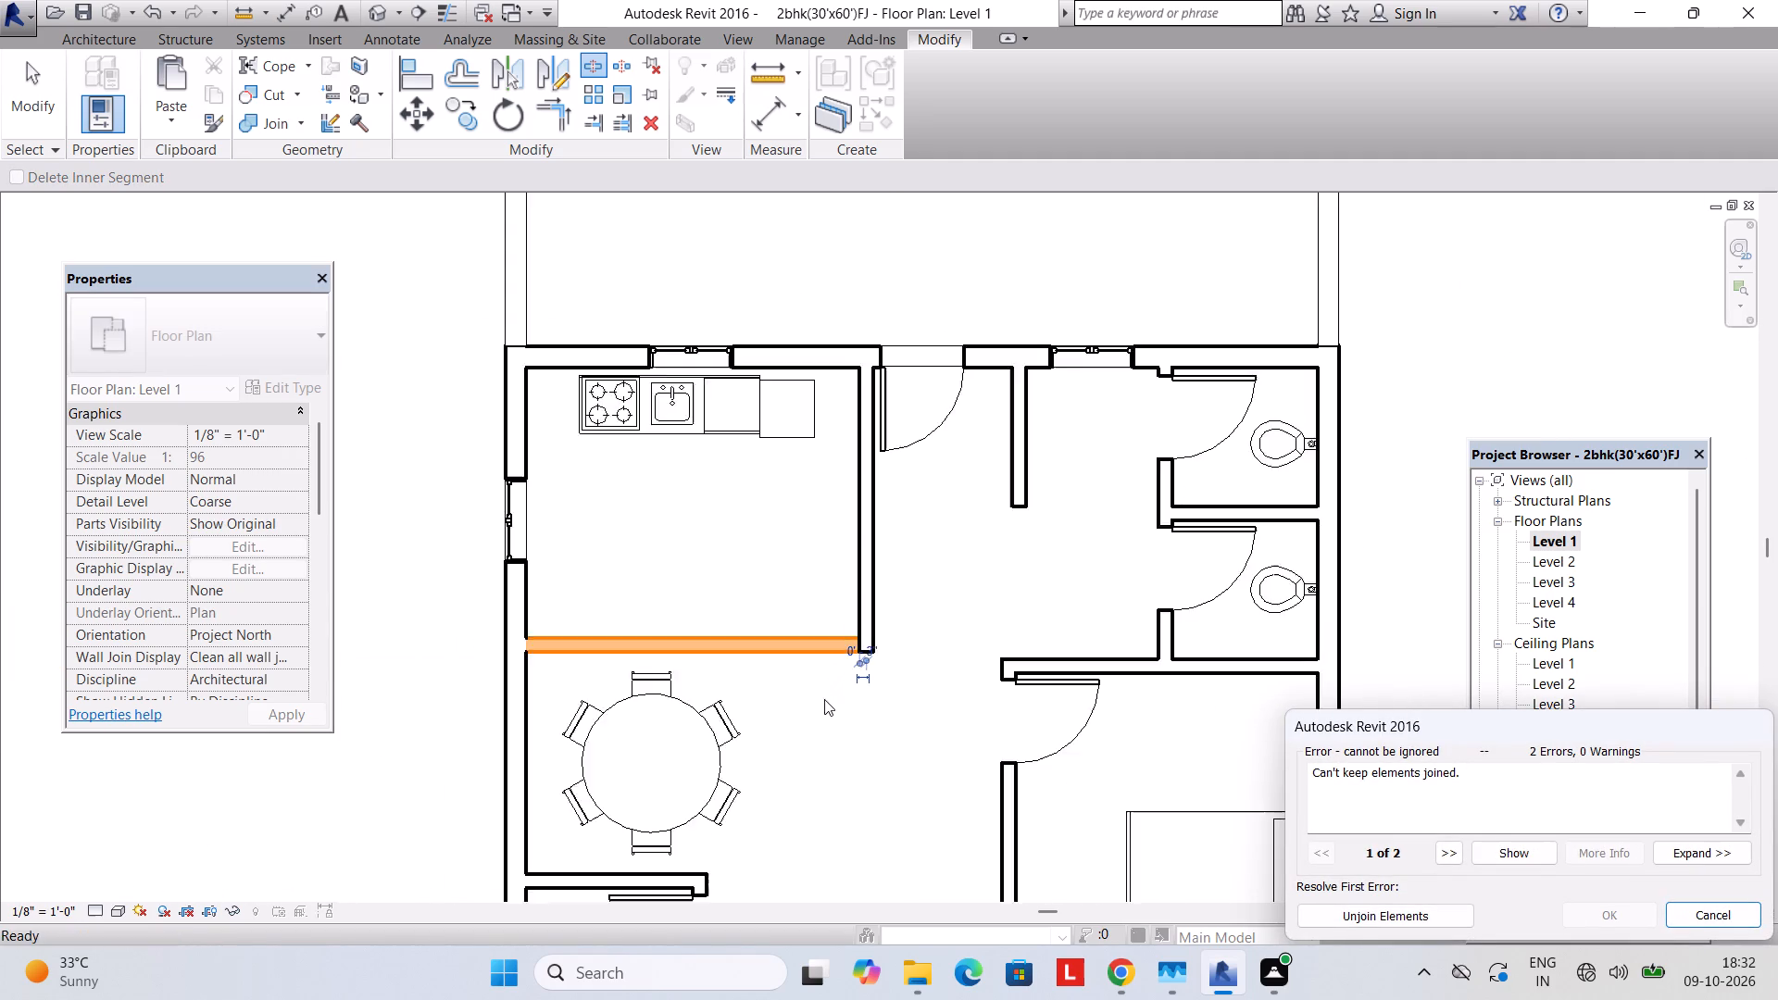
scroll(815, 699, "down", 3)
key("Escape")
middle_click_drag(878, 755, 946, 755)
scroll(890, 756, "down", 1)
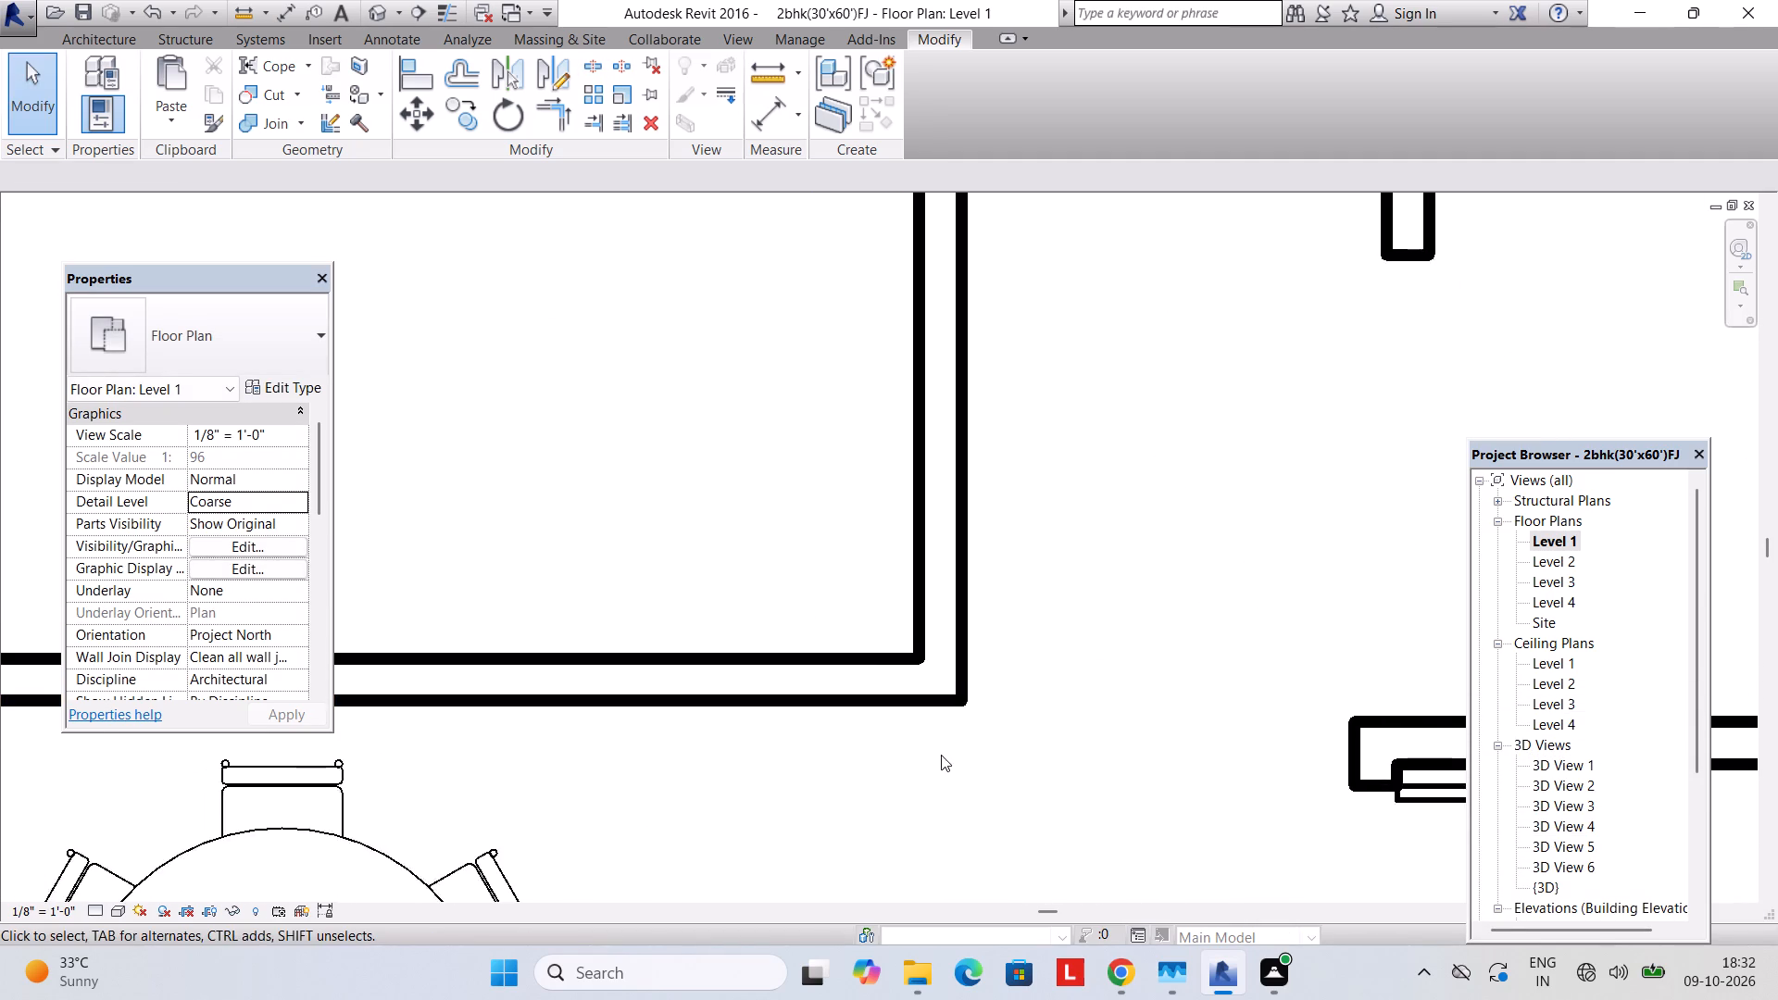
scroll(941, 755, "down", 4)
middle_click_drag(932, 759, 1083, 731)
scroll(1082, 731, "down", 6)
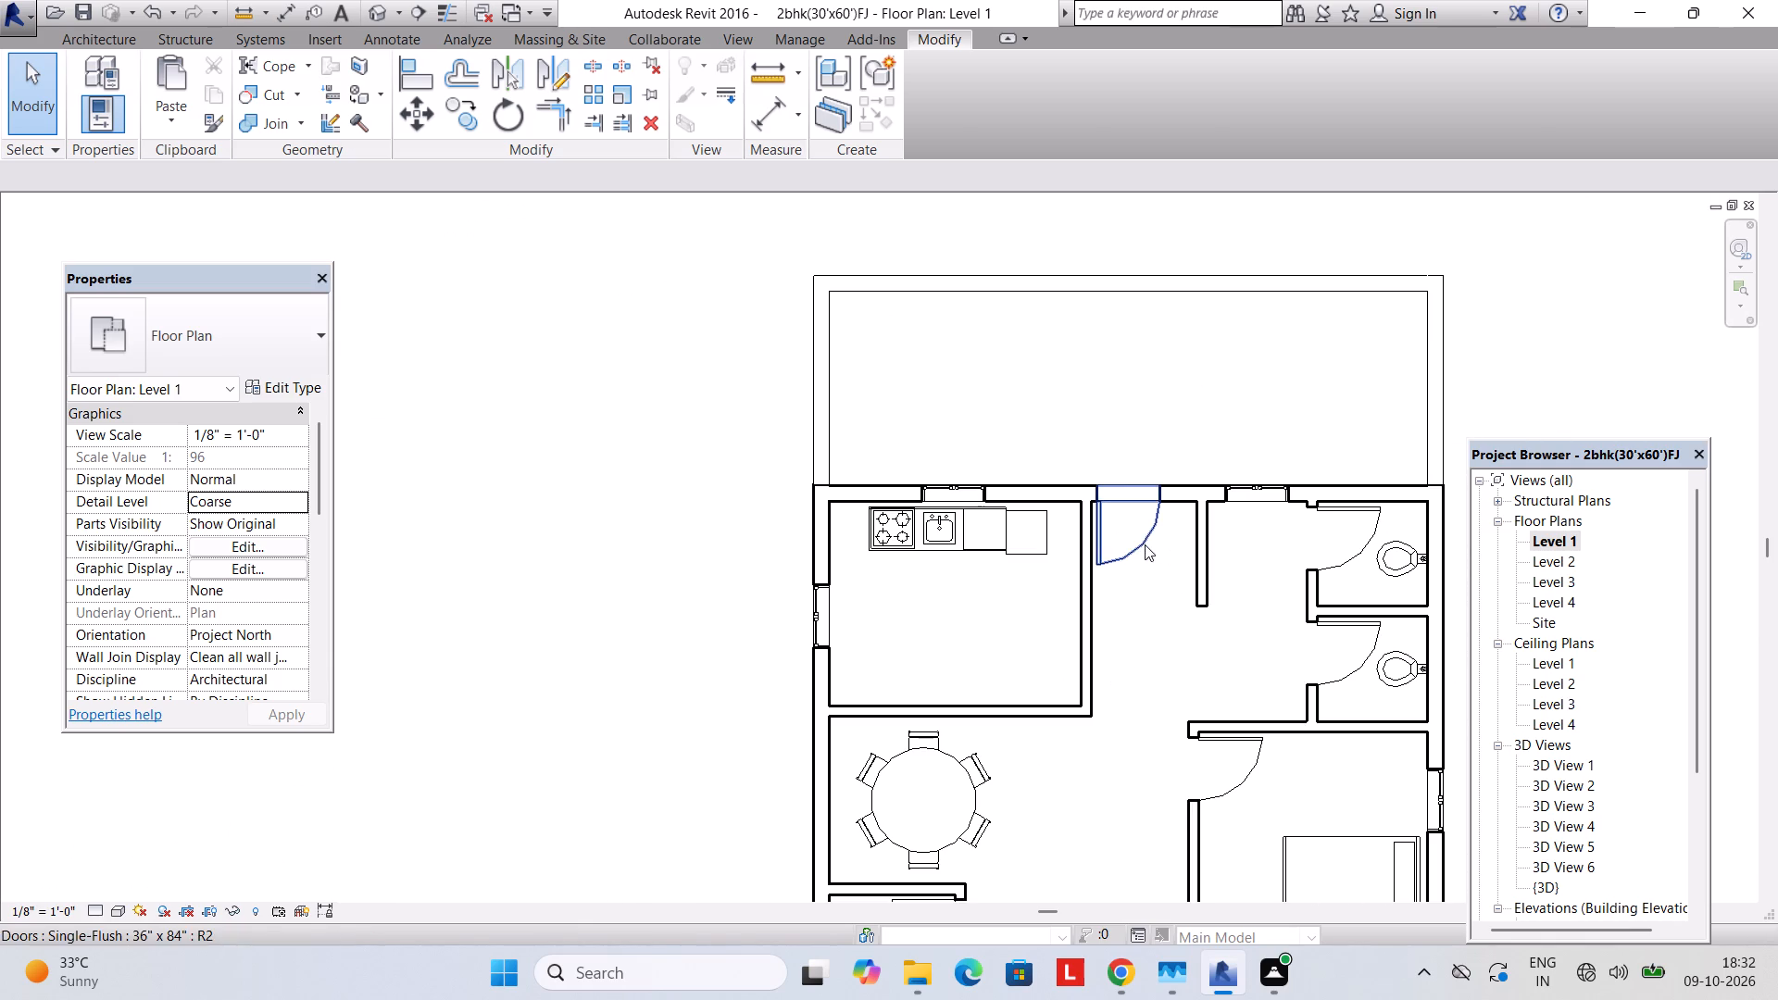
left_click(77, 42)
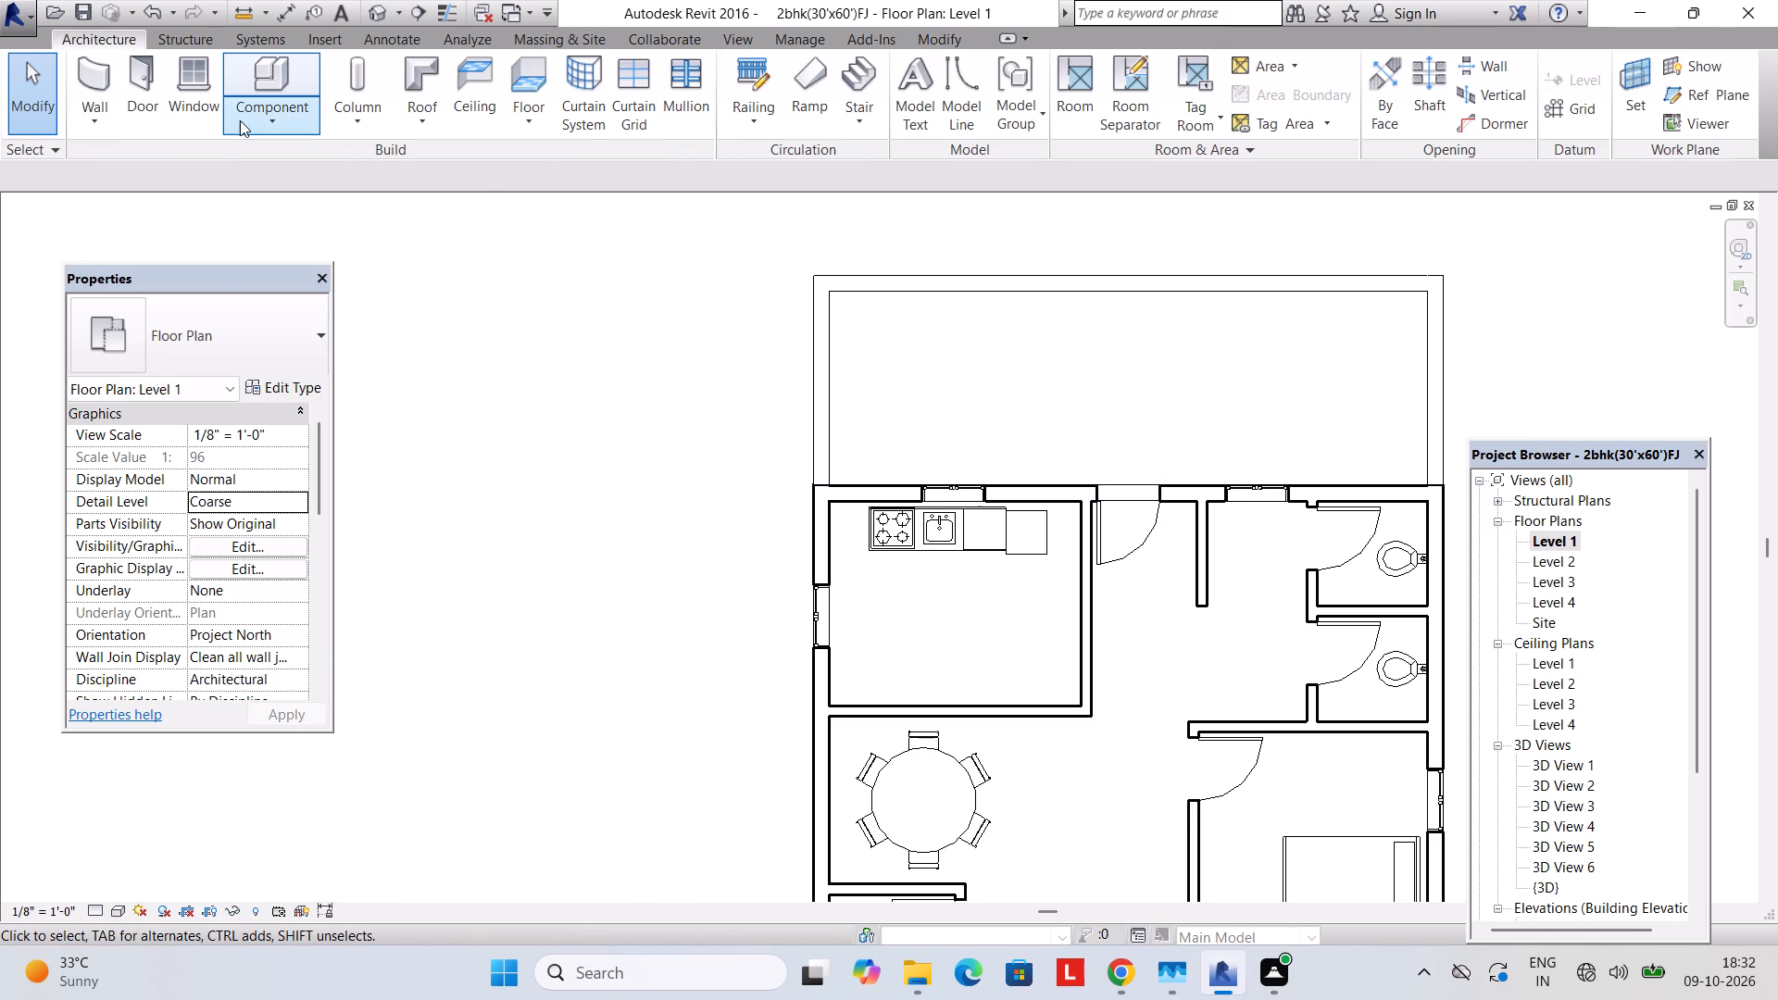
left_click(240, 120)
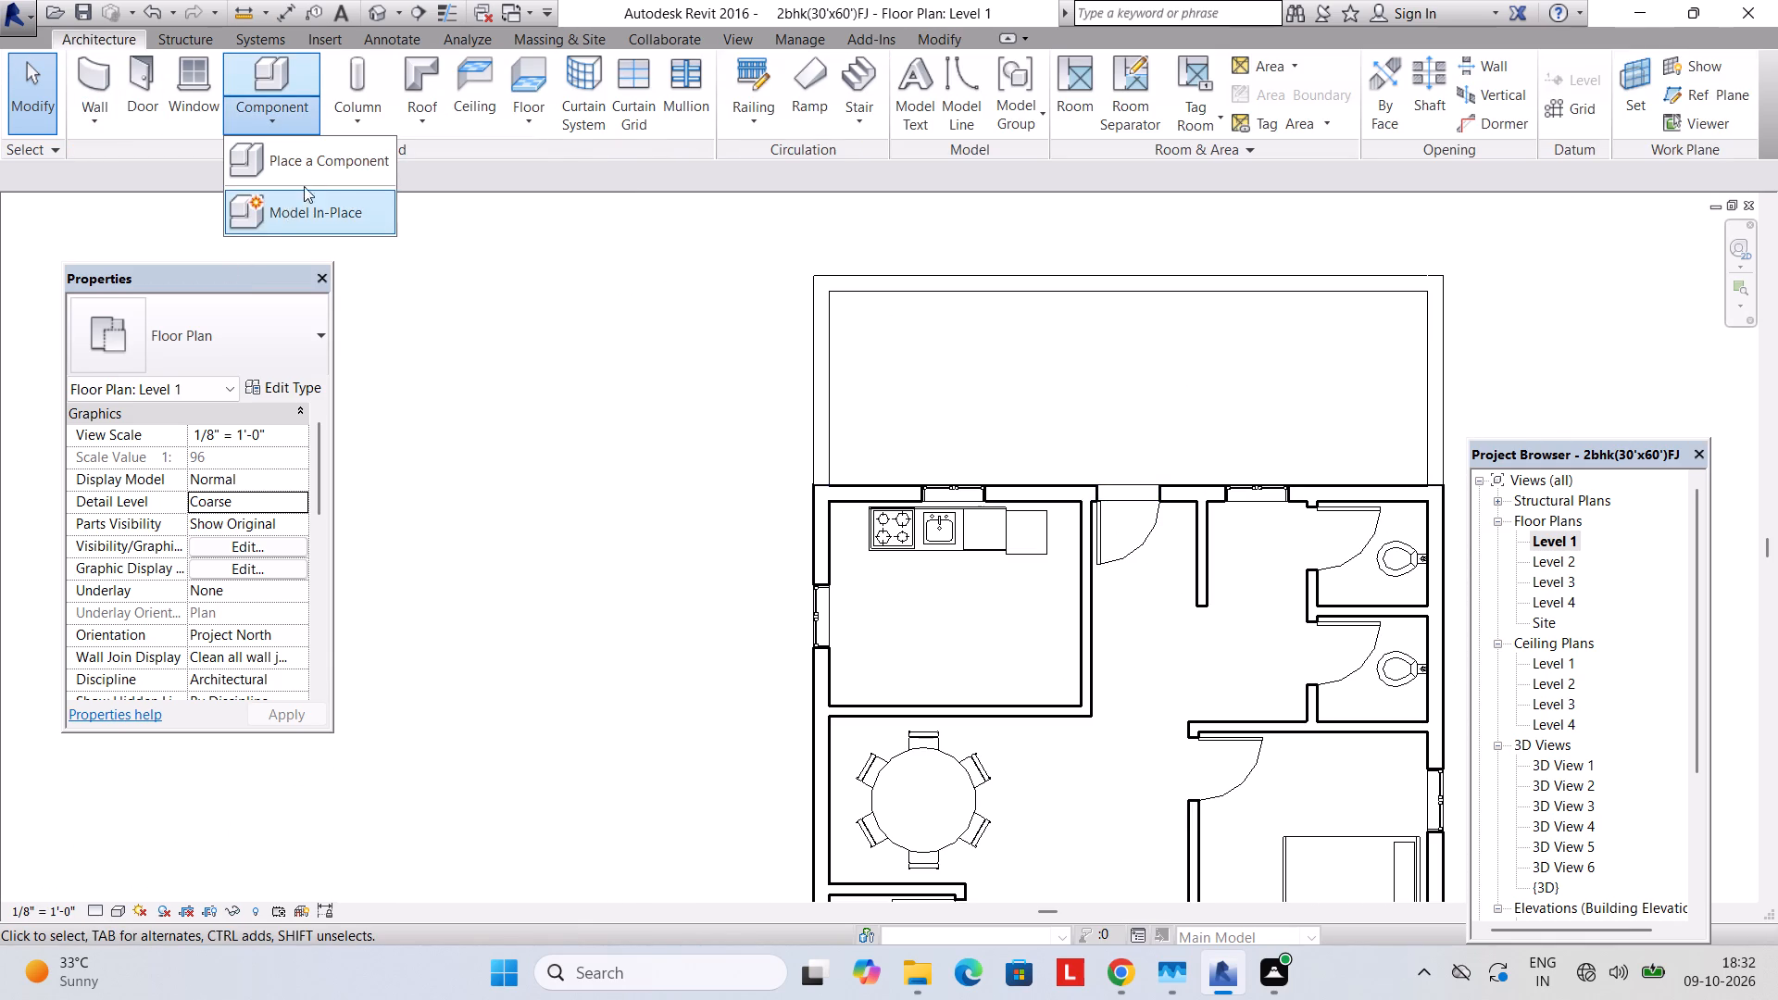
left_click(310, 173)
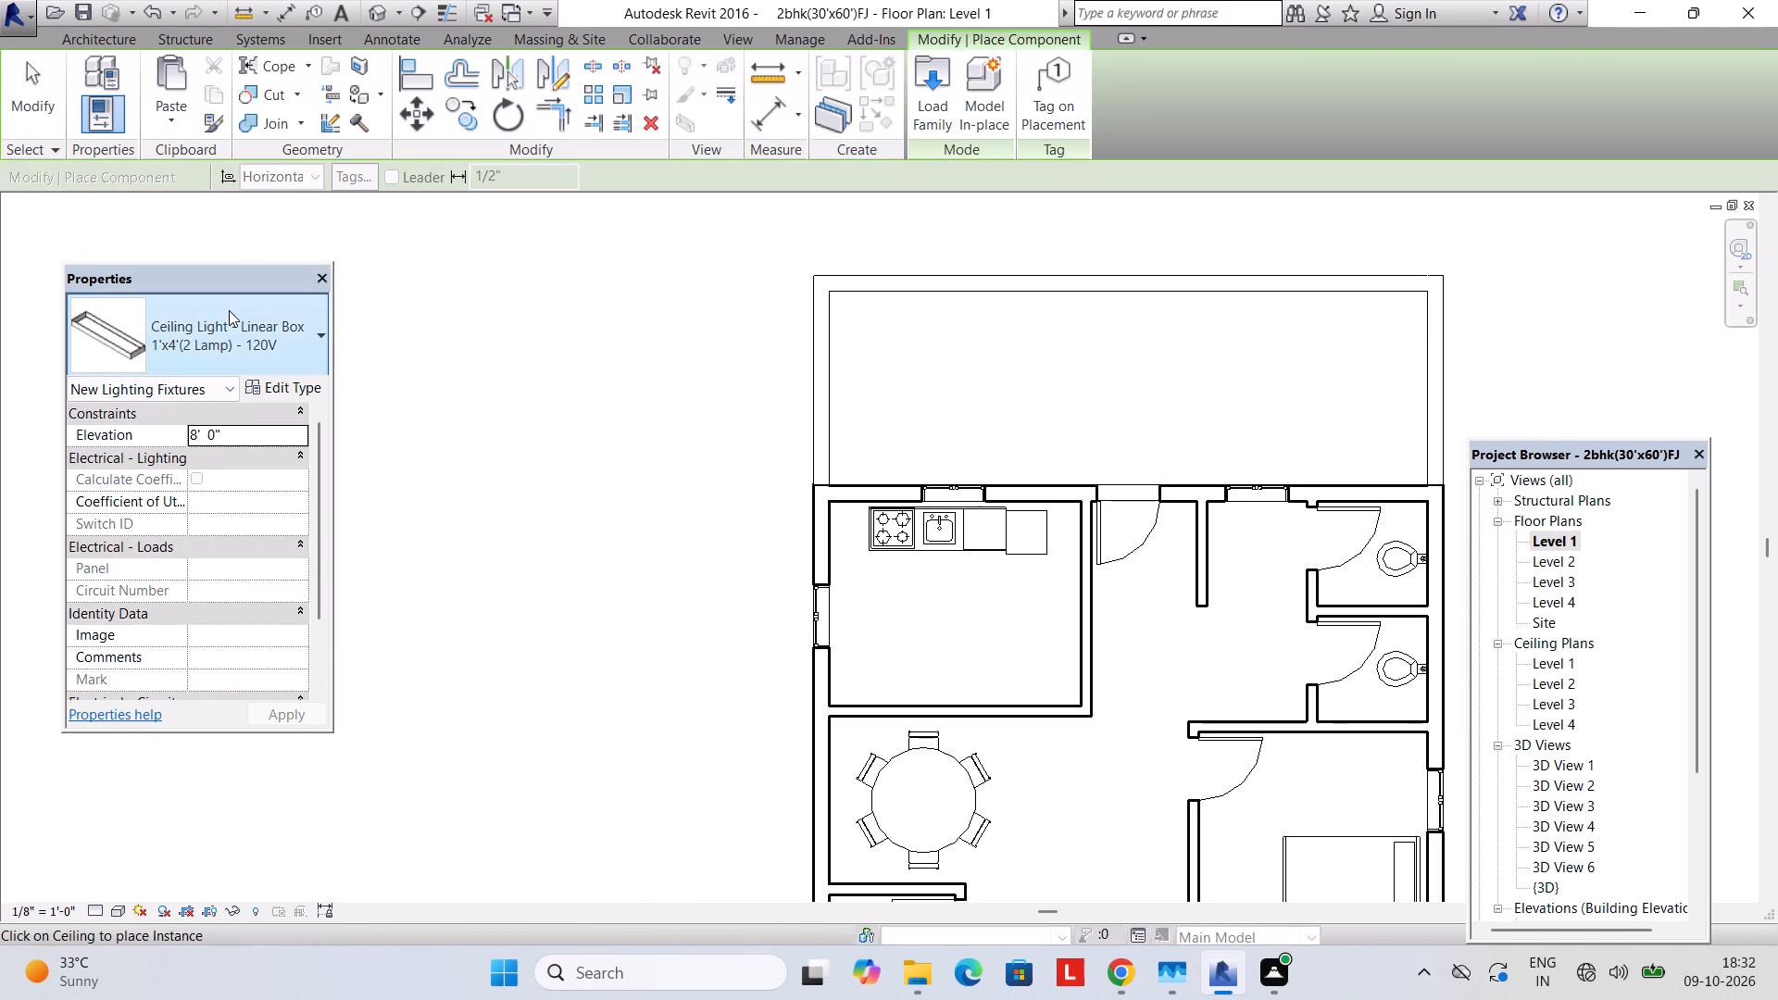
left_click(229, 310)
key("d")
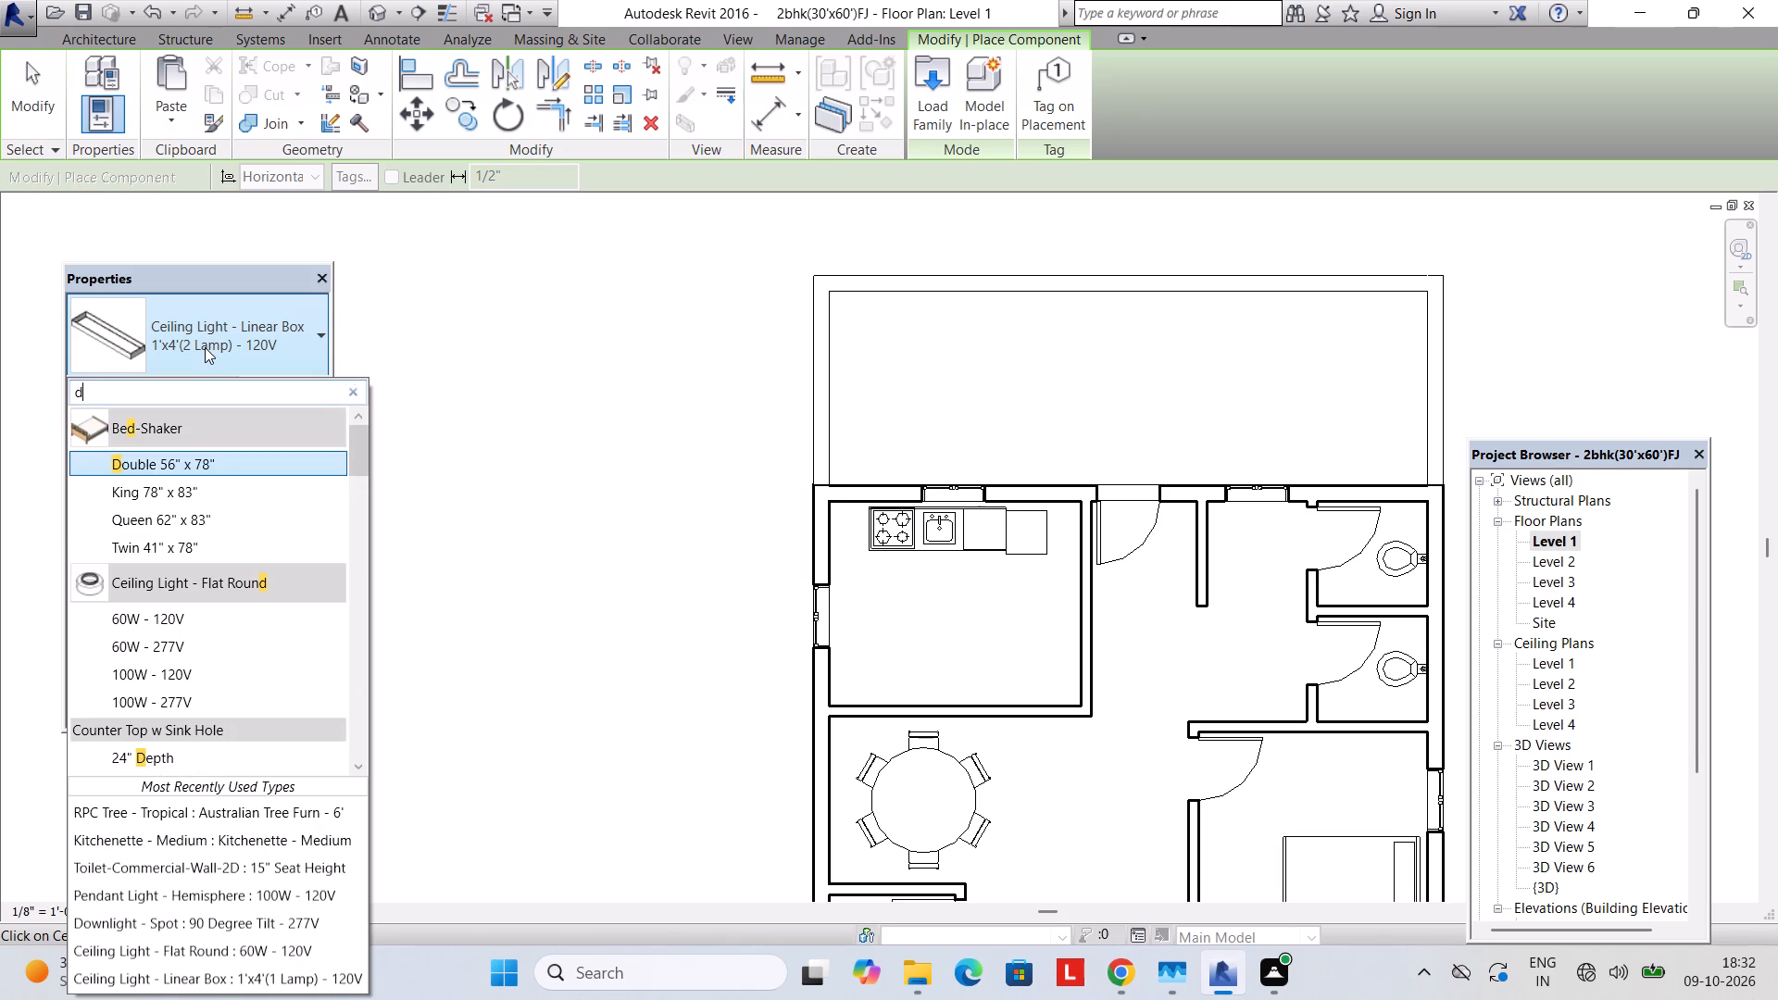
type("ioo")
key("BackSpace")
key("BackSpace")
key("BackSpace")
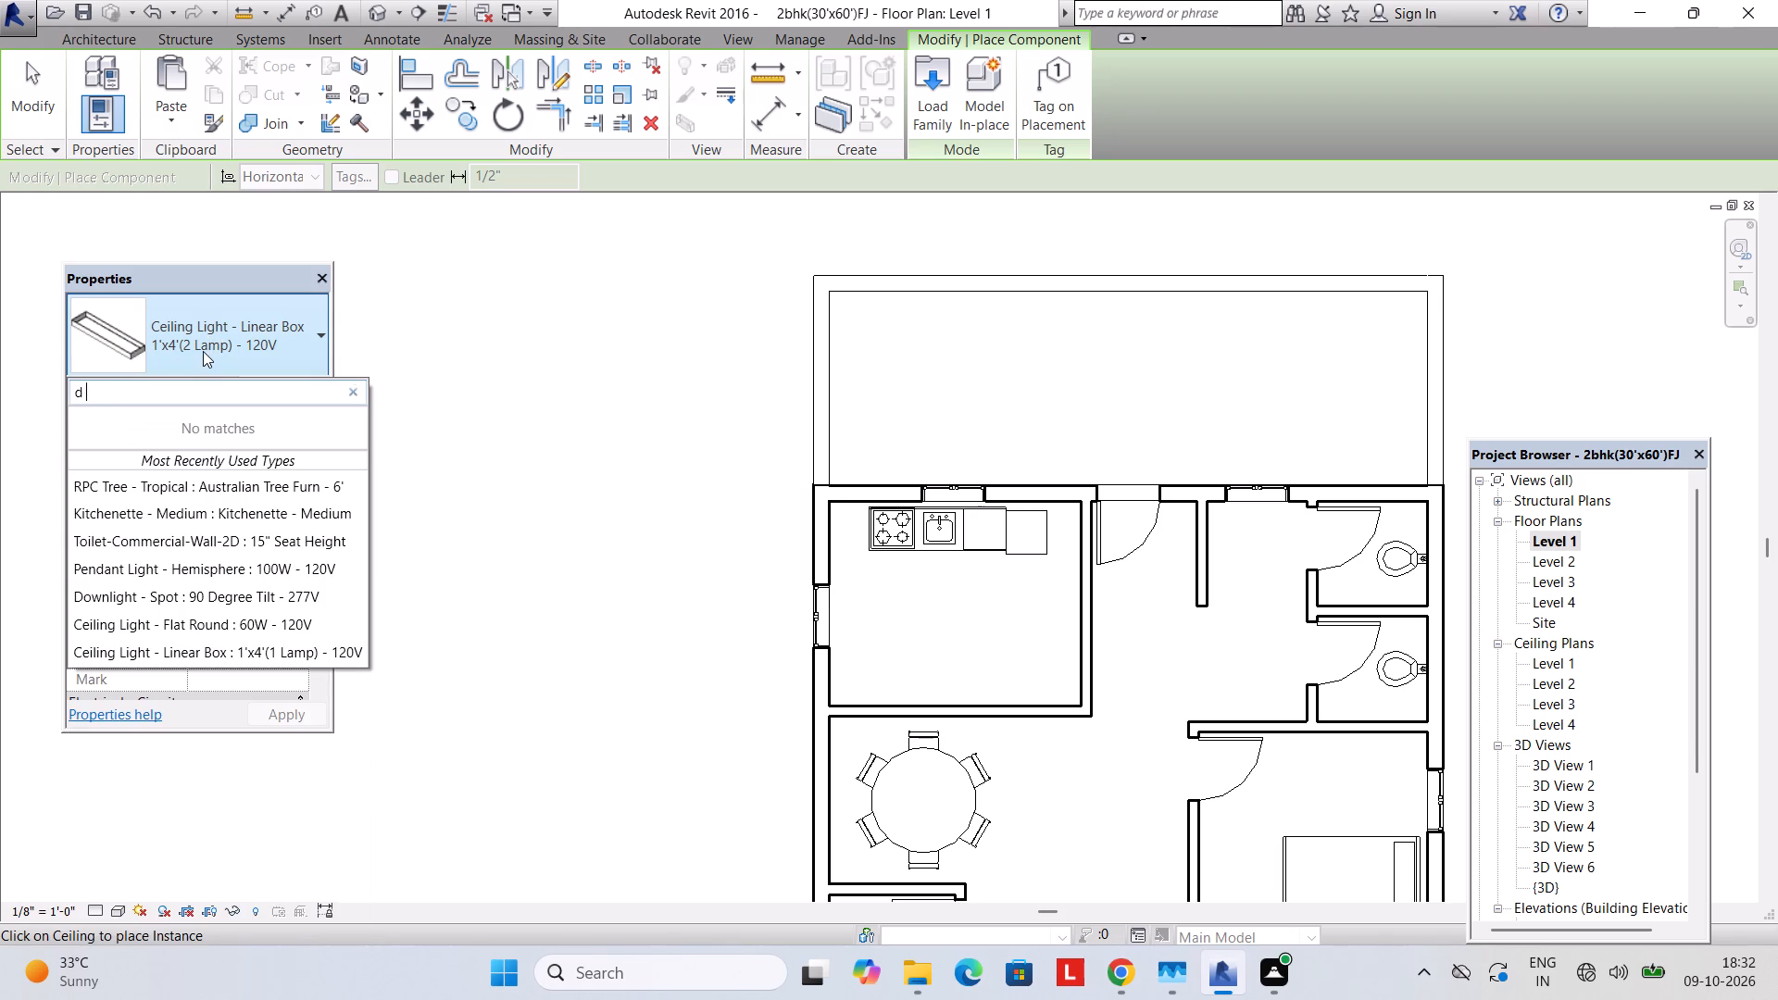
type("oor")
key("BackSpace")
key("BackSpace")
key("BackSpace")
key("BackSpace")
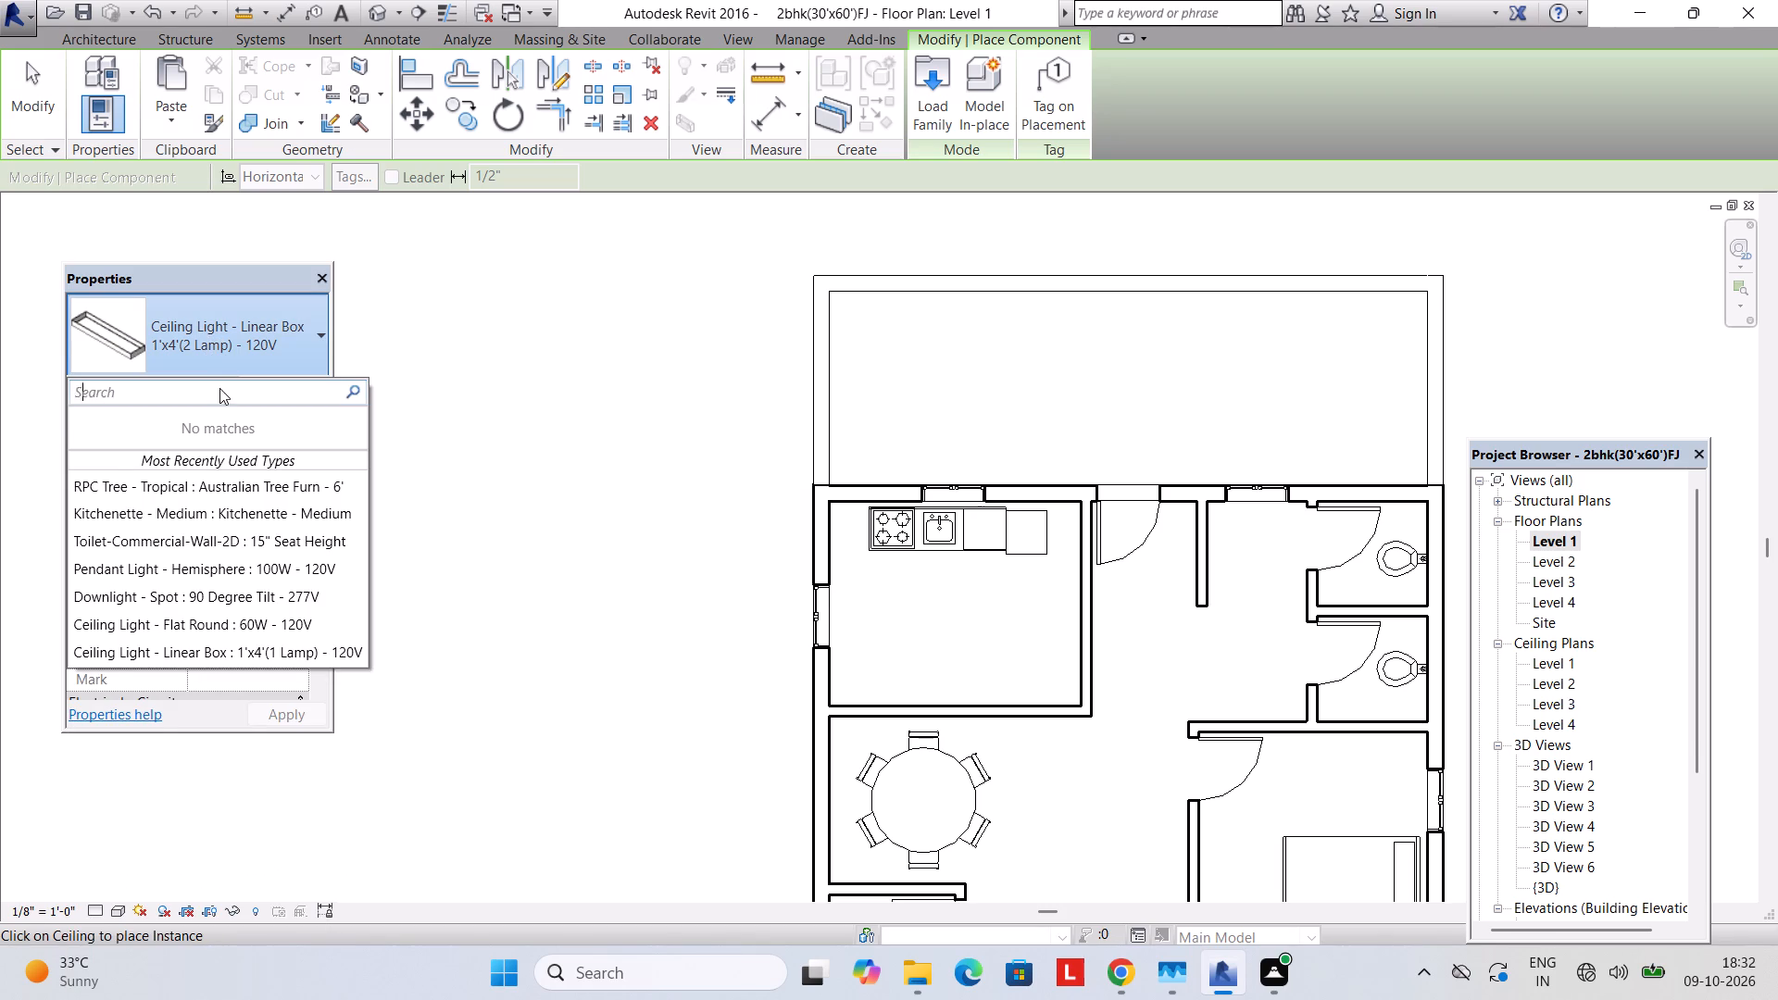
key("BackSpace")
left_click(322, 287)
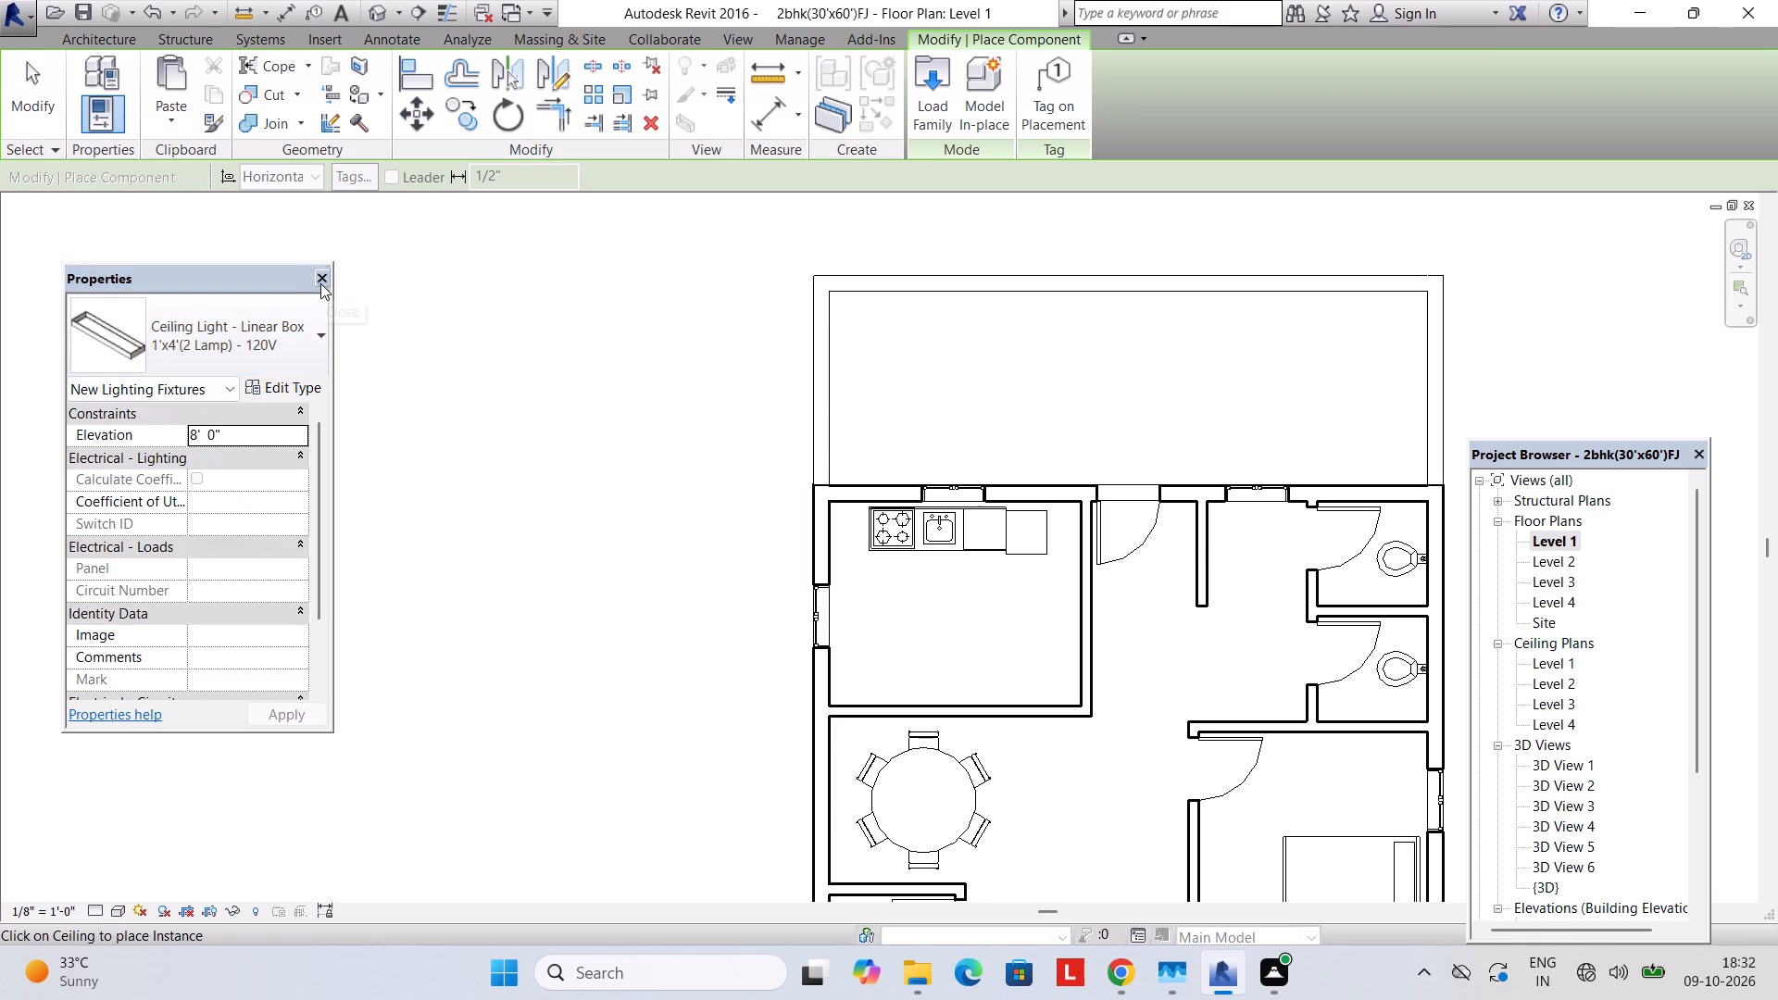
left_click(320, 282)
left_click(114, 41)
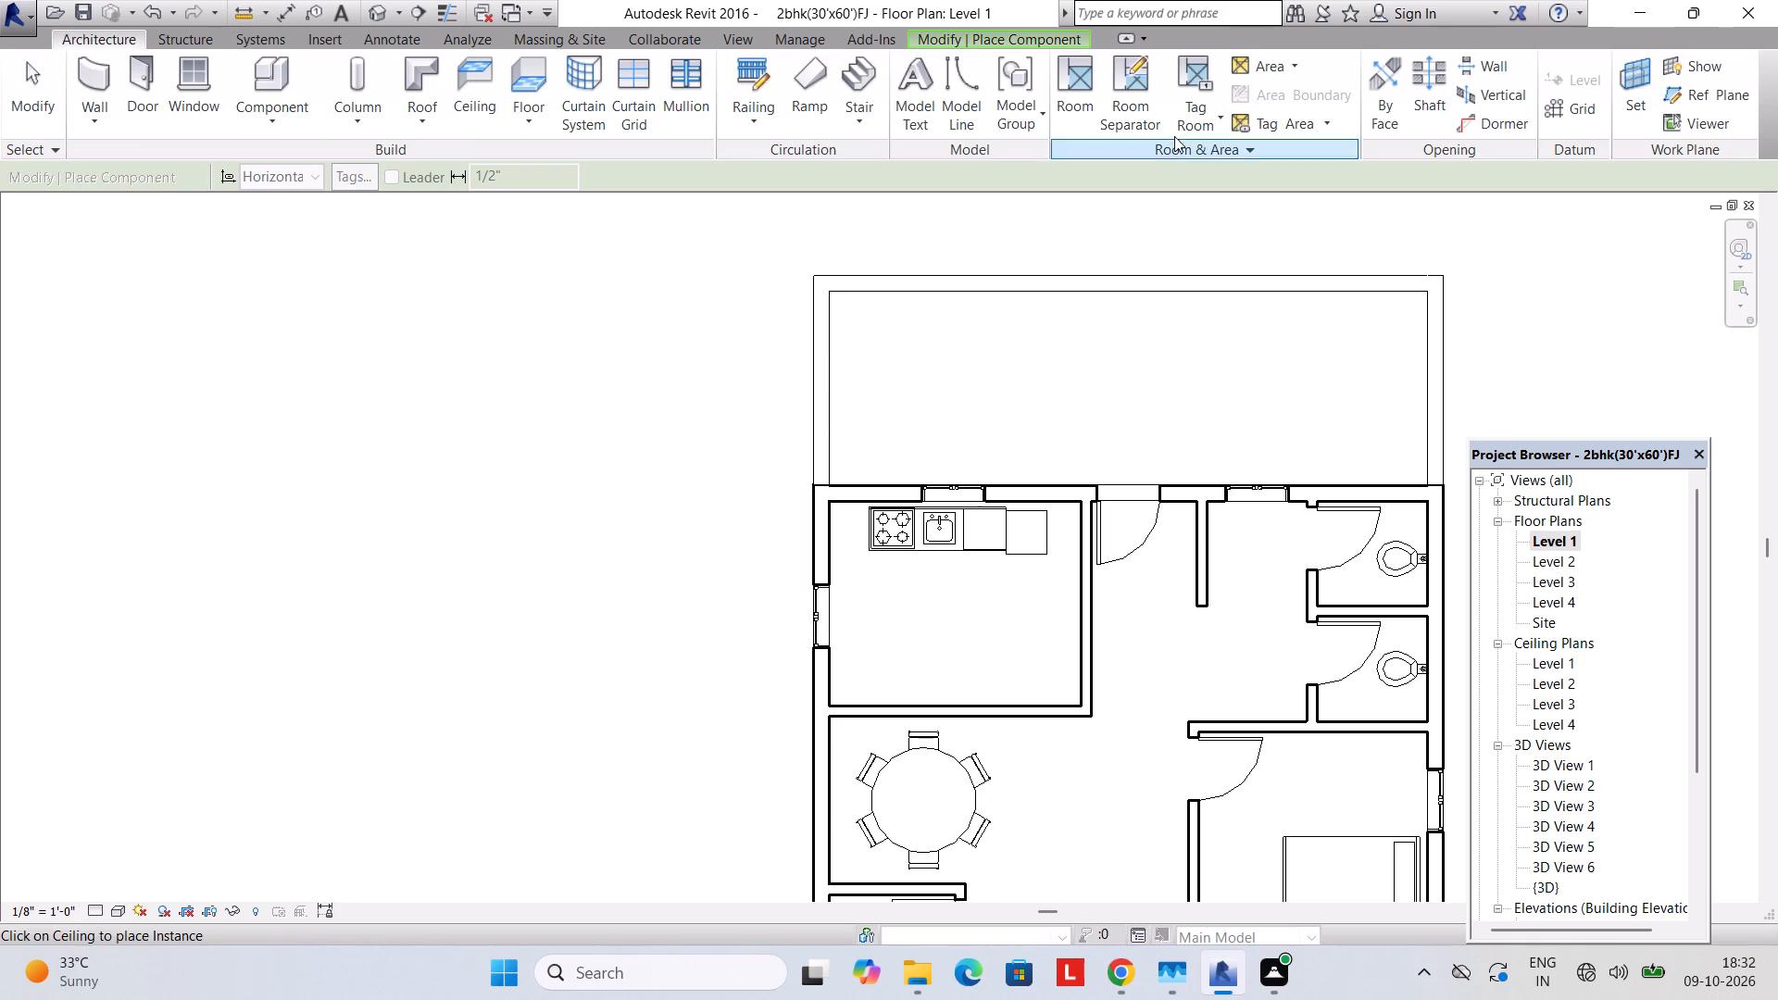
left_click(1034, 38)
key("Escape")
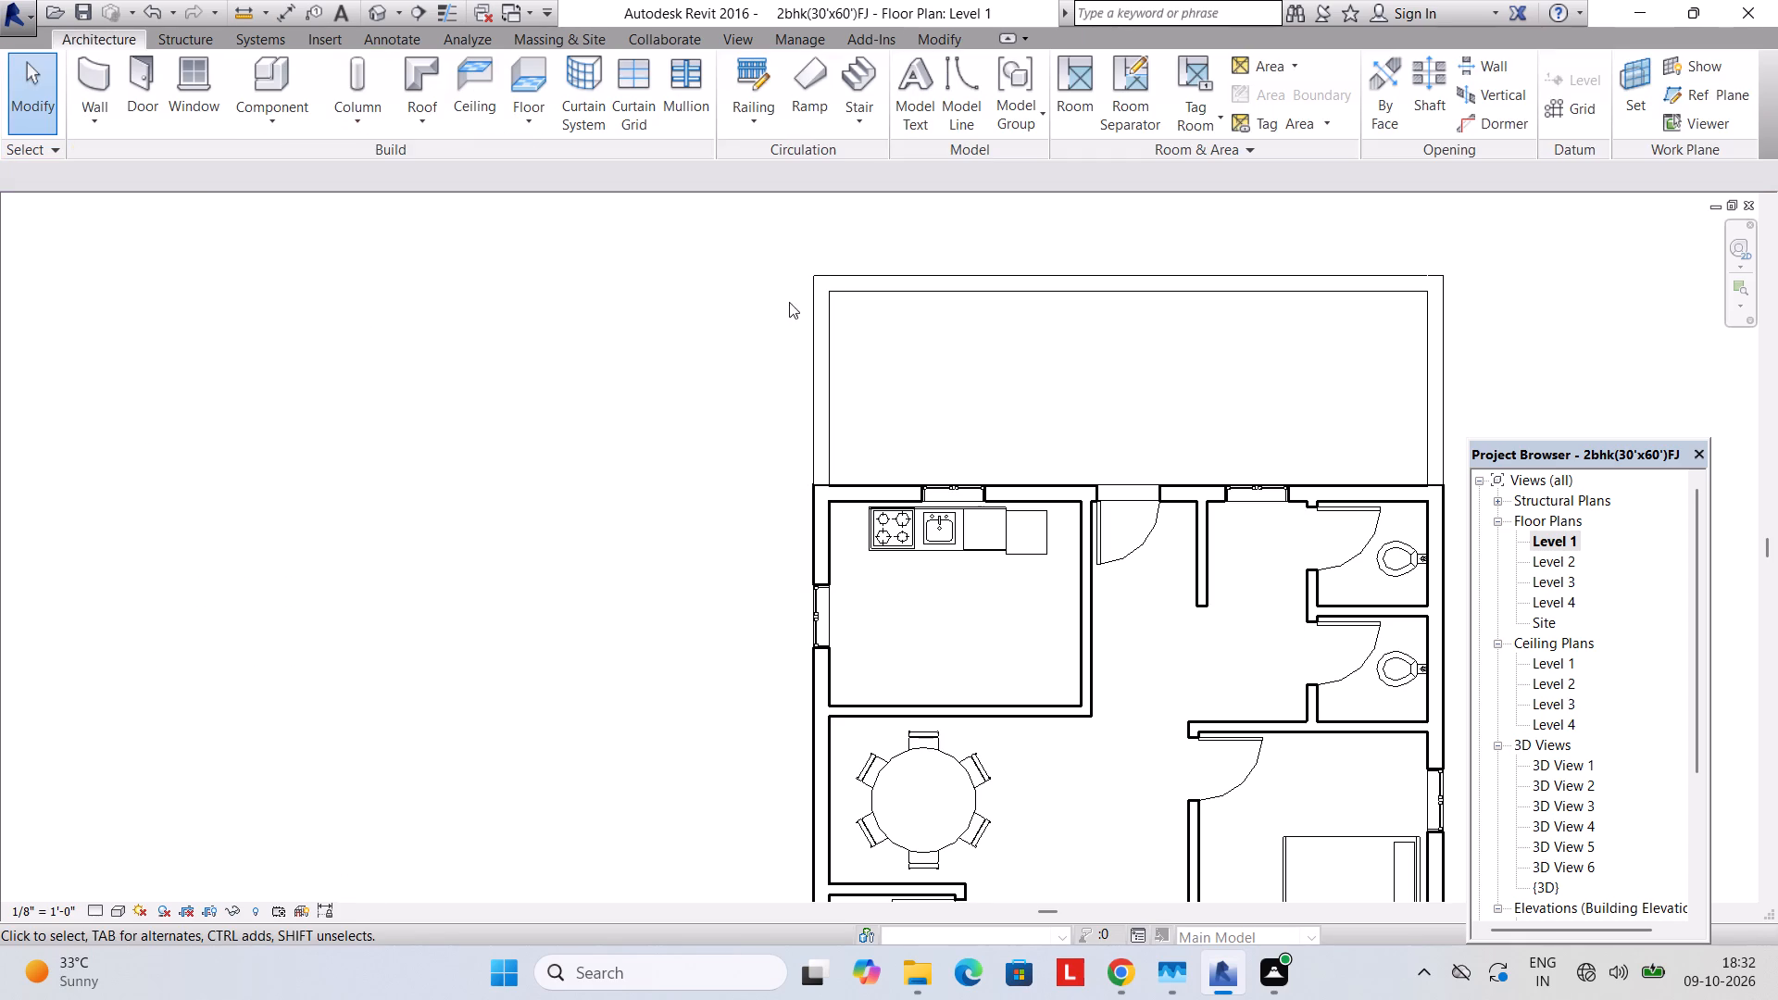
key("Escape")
Place a Single-Flush 36" x 84" door in the kitchen-dining wall, 2'-0" from the passage-side corner, swinging into the kitchen.
left_click(164, 86)
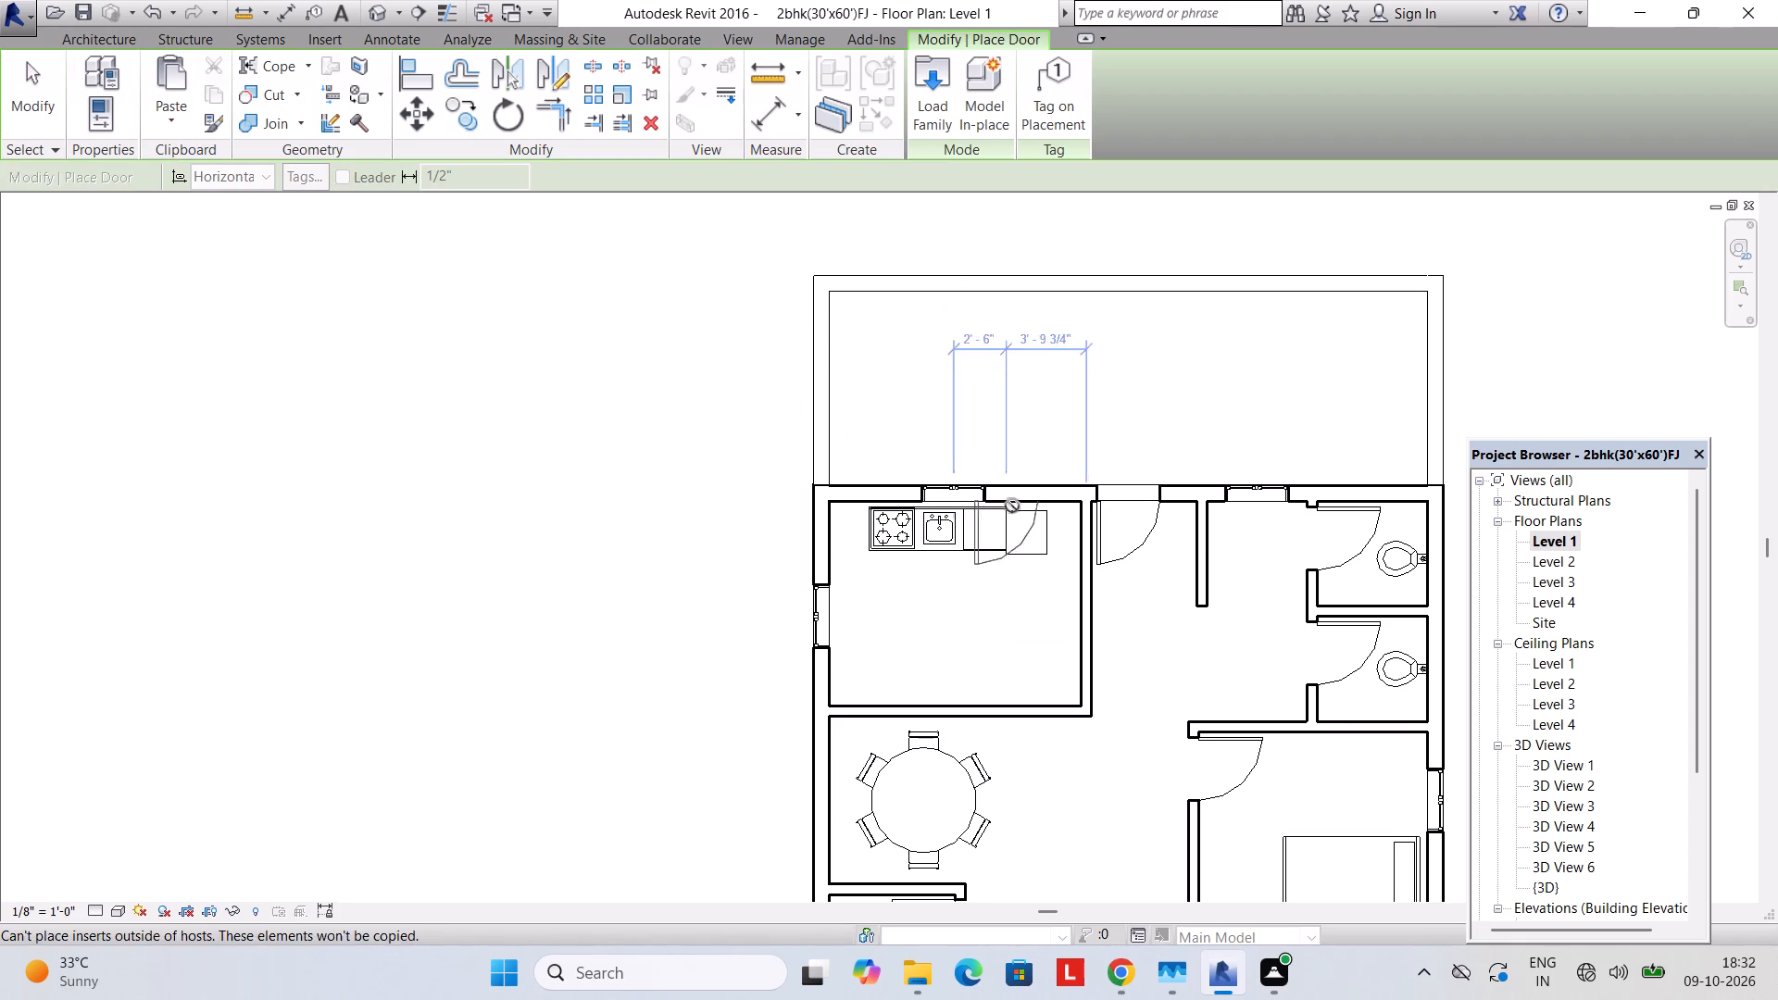
middle_click_drag(1019, 574, 891, 481)
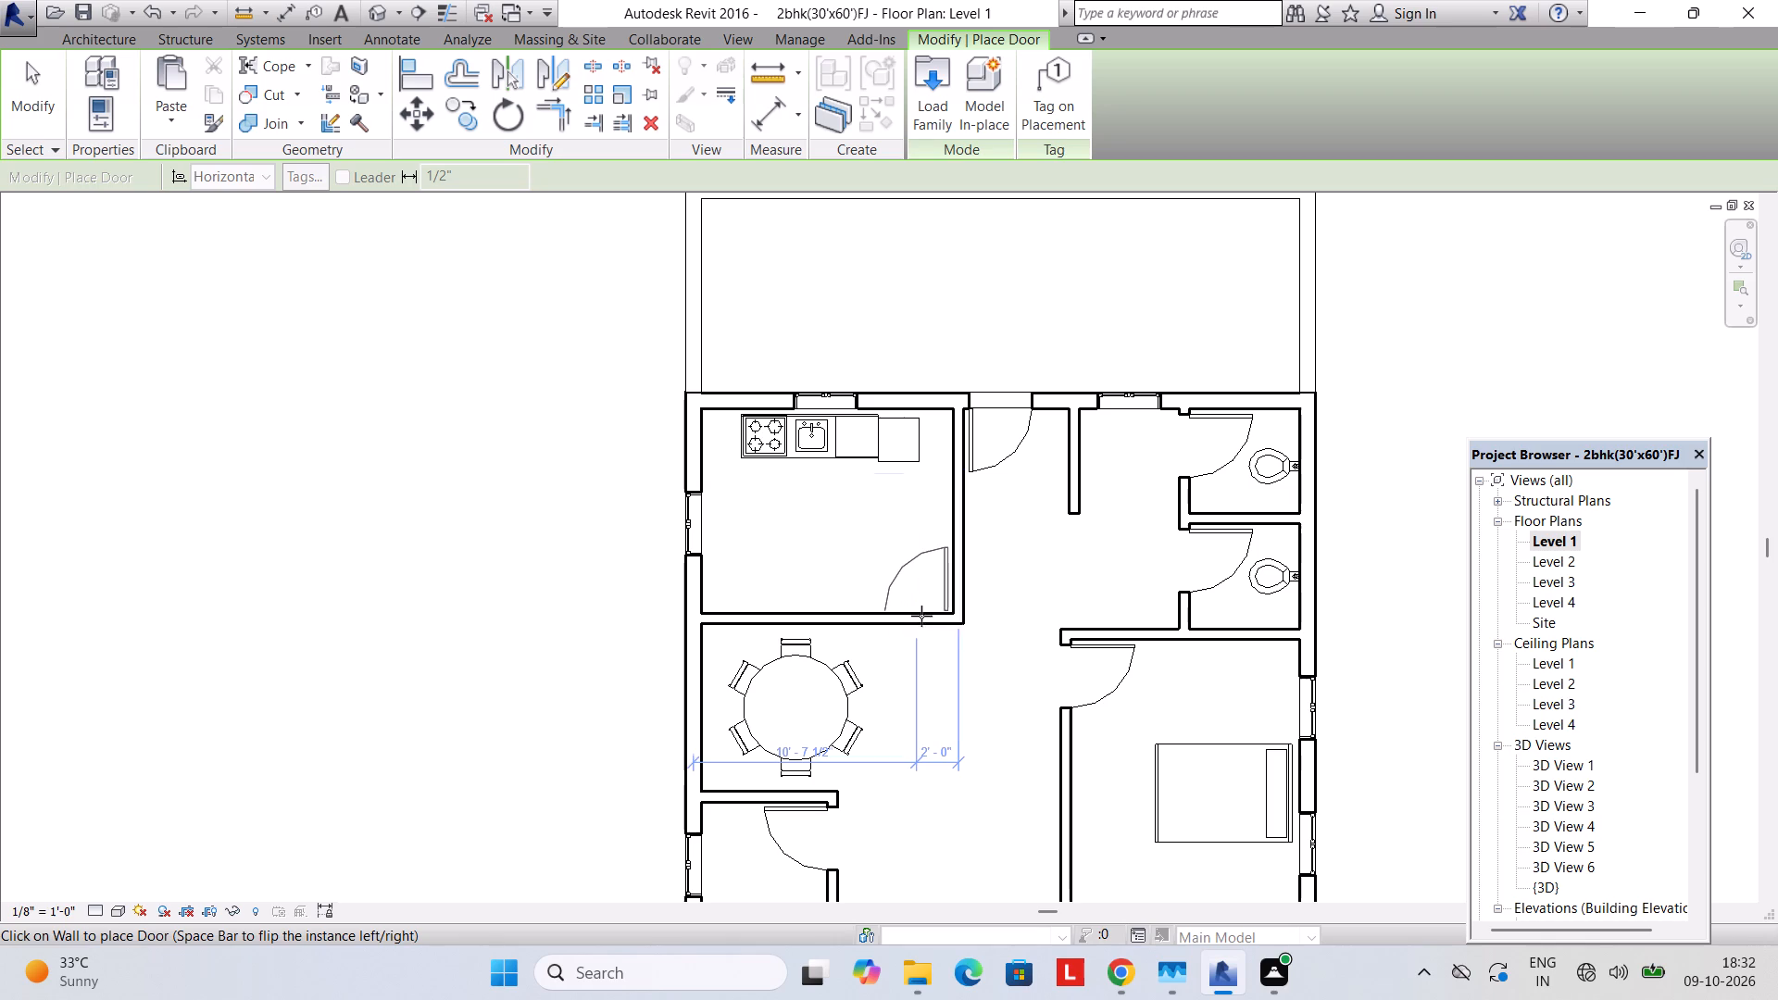
left_click(921, 612)
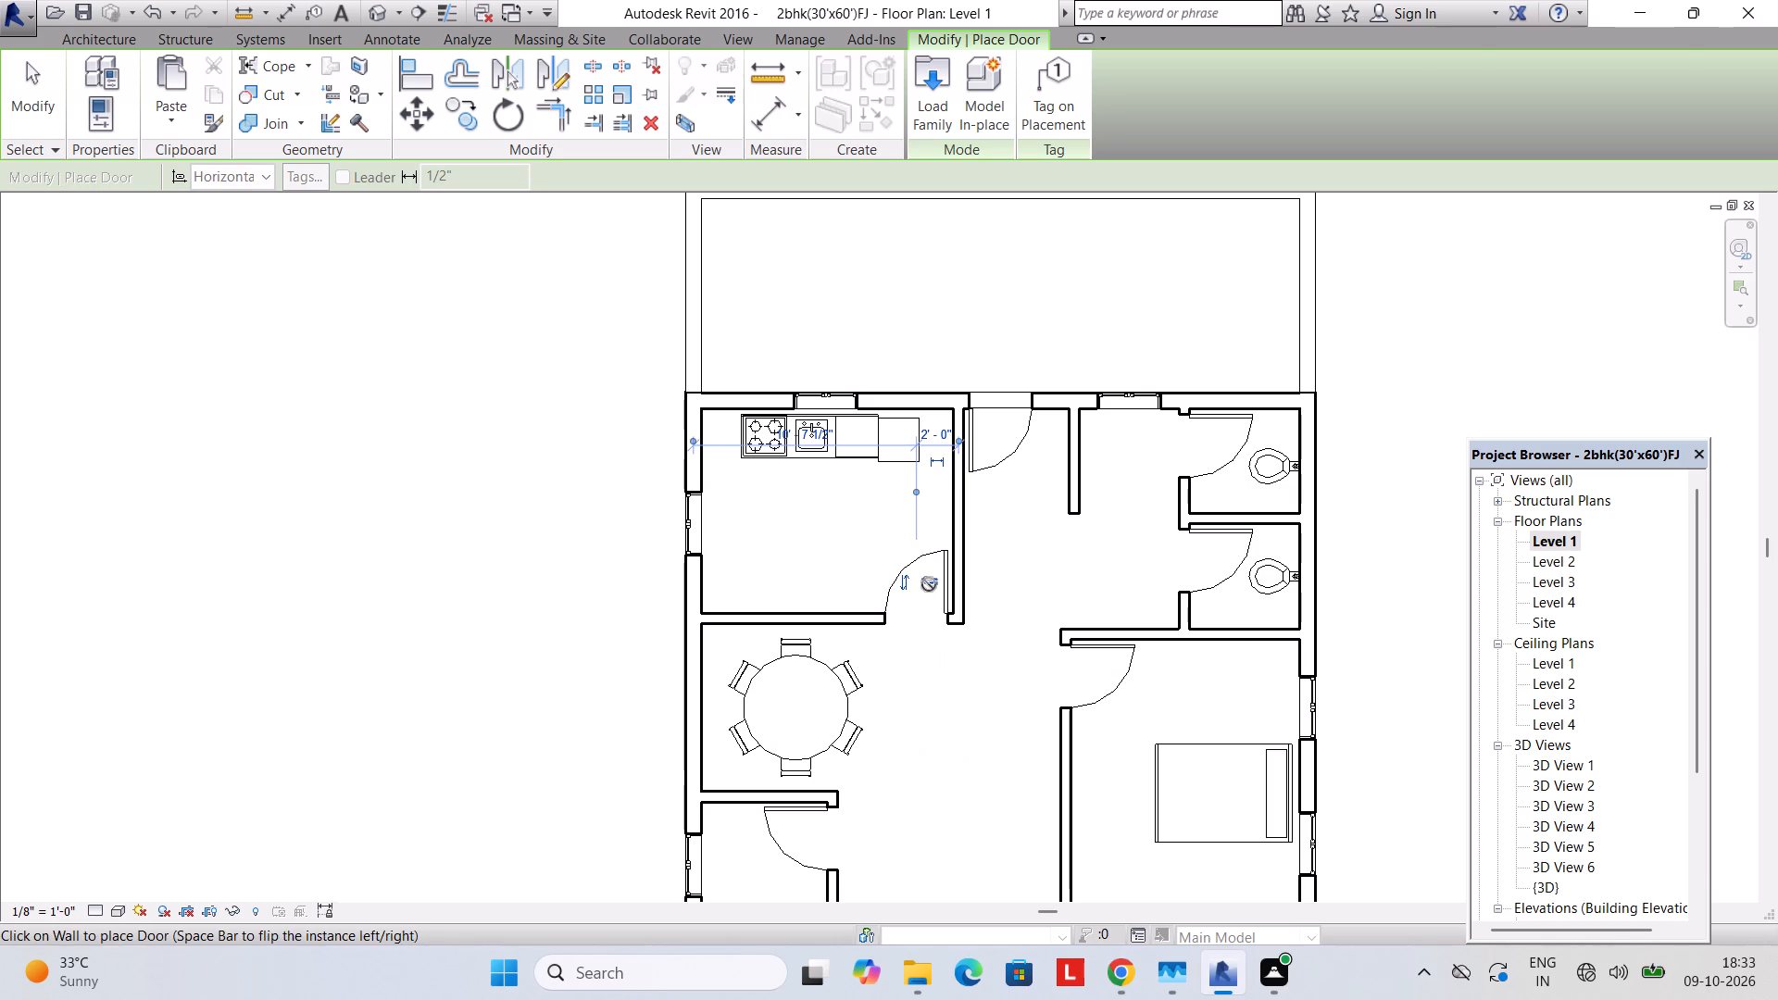
key("Escape")
key("Escape")
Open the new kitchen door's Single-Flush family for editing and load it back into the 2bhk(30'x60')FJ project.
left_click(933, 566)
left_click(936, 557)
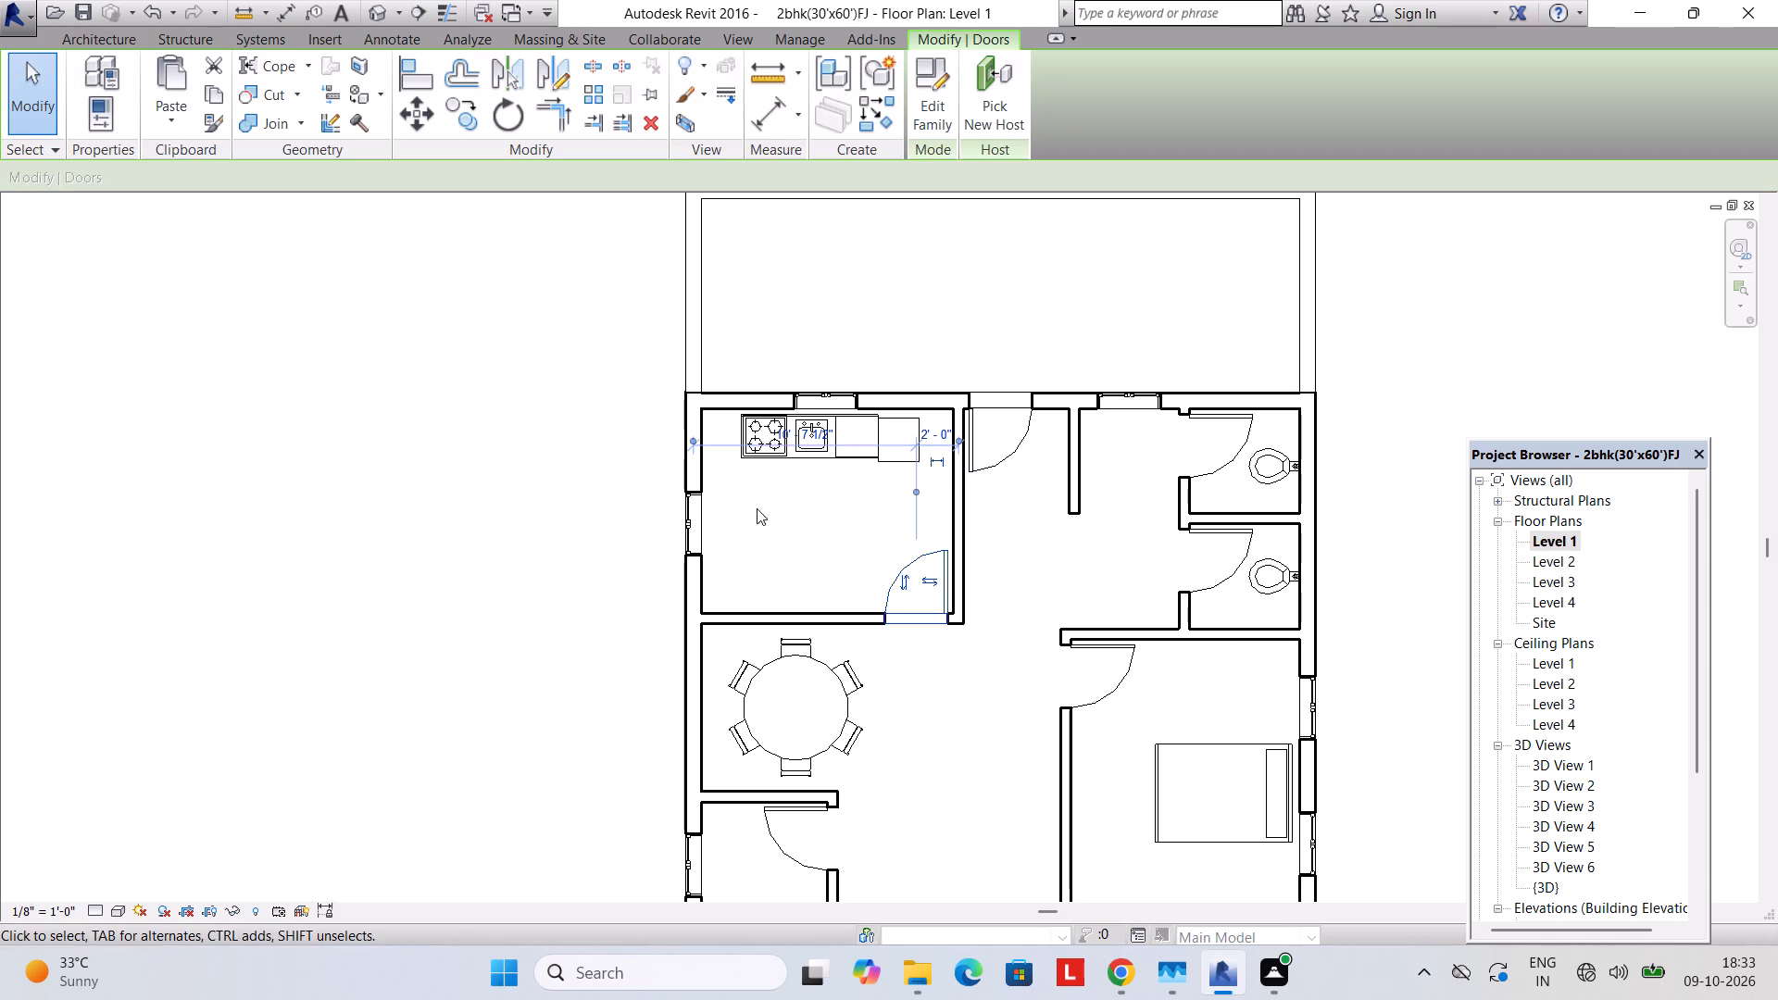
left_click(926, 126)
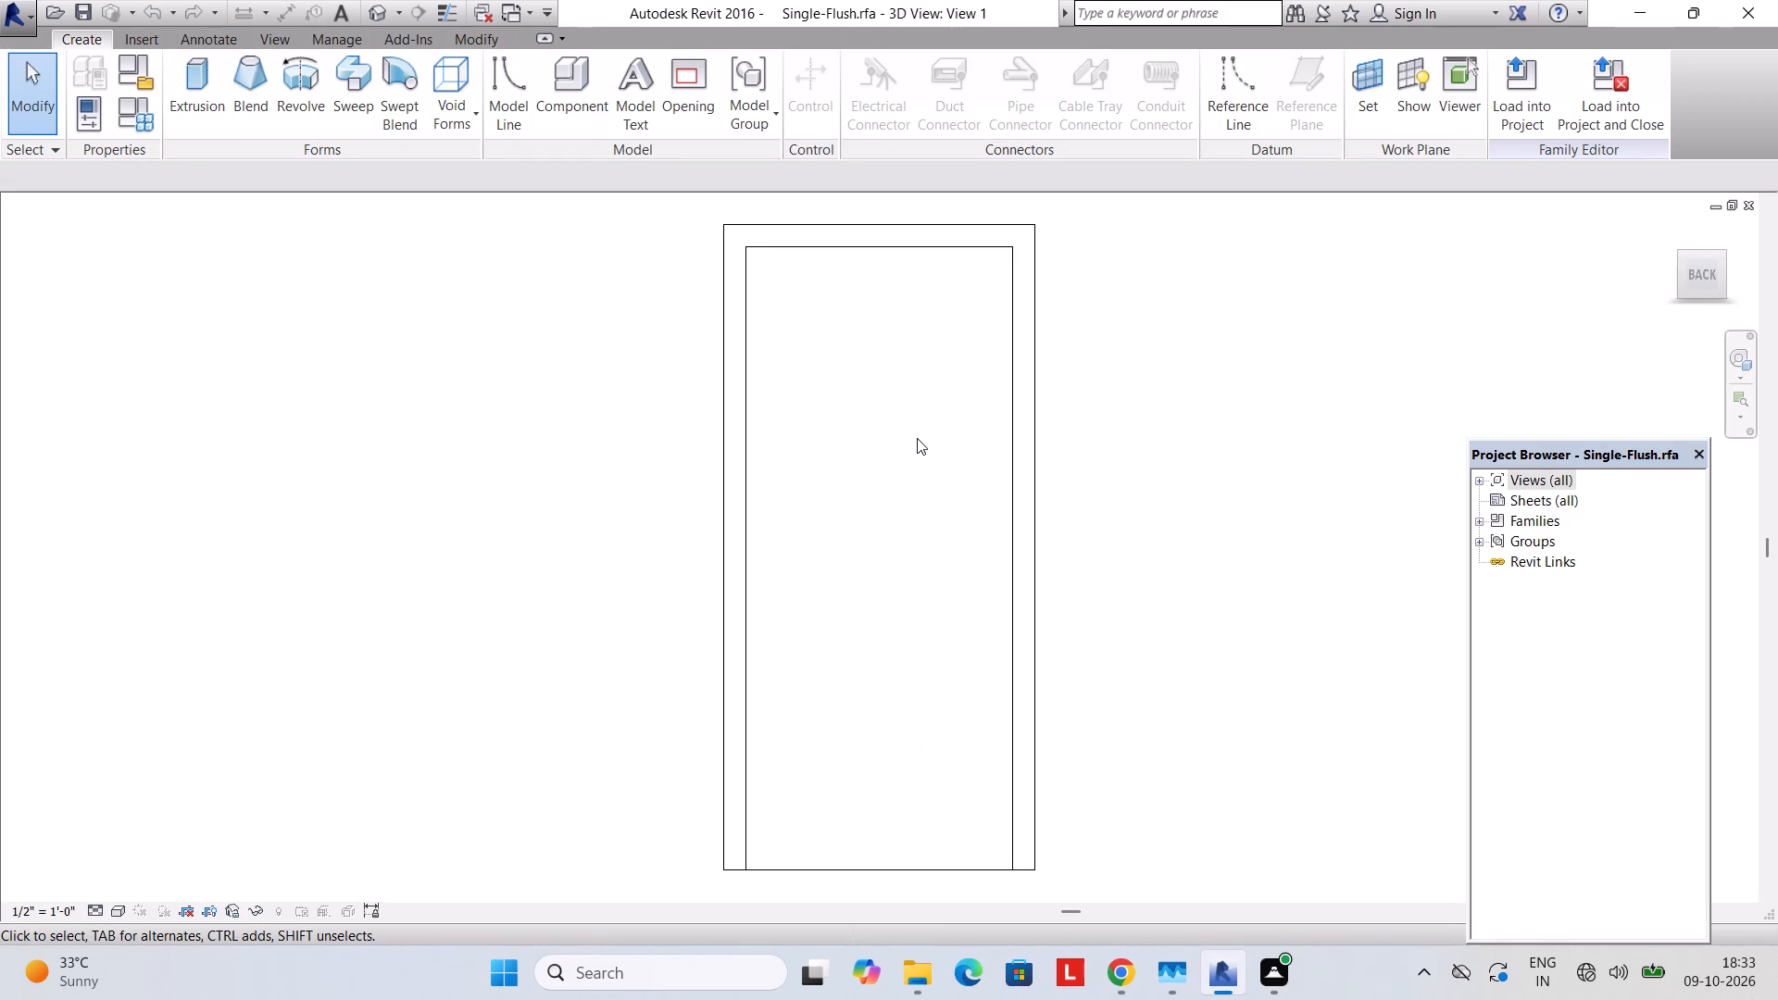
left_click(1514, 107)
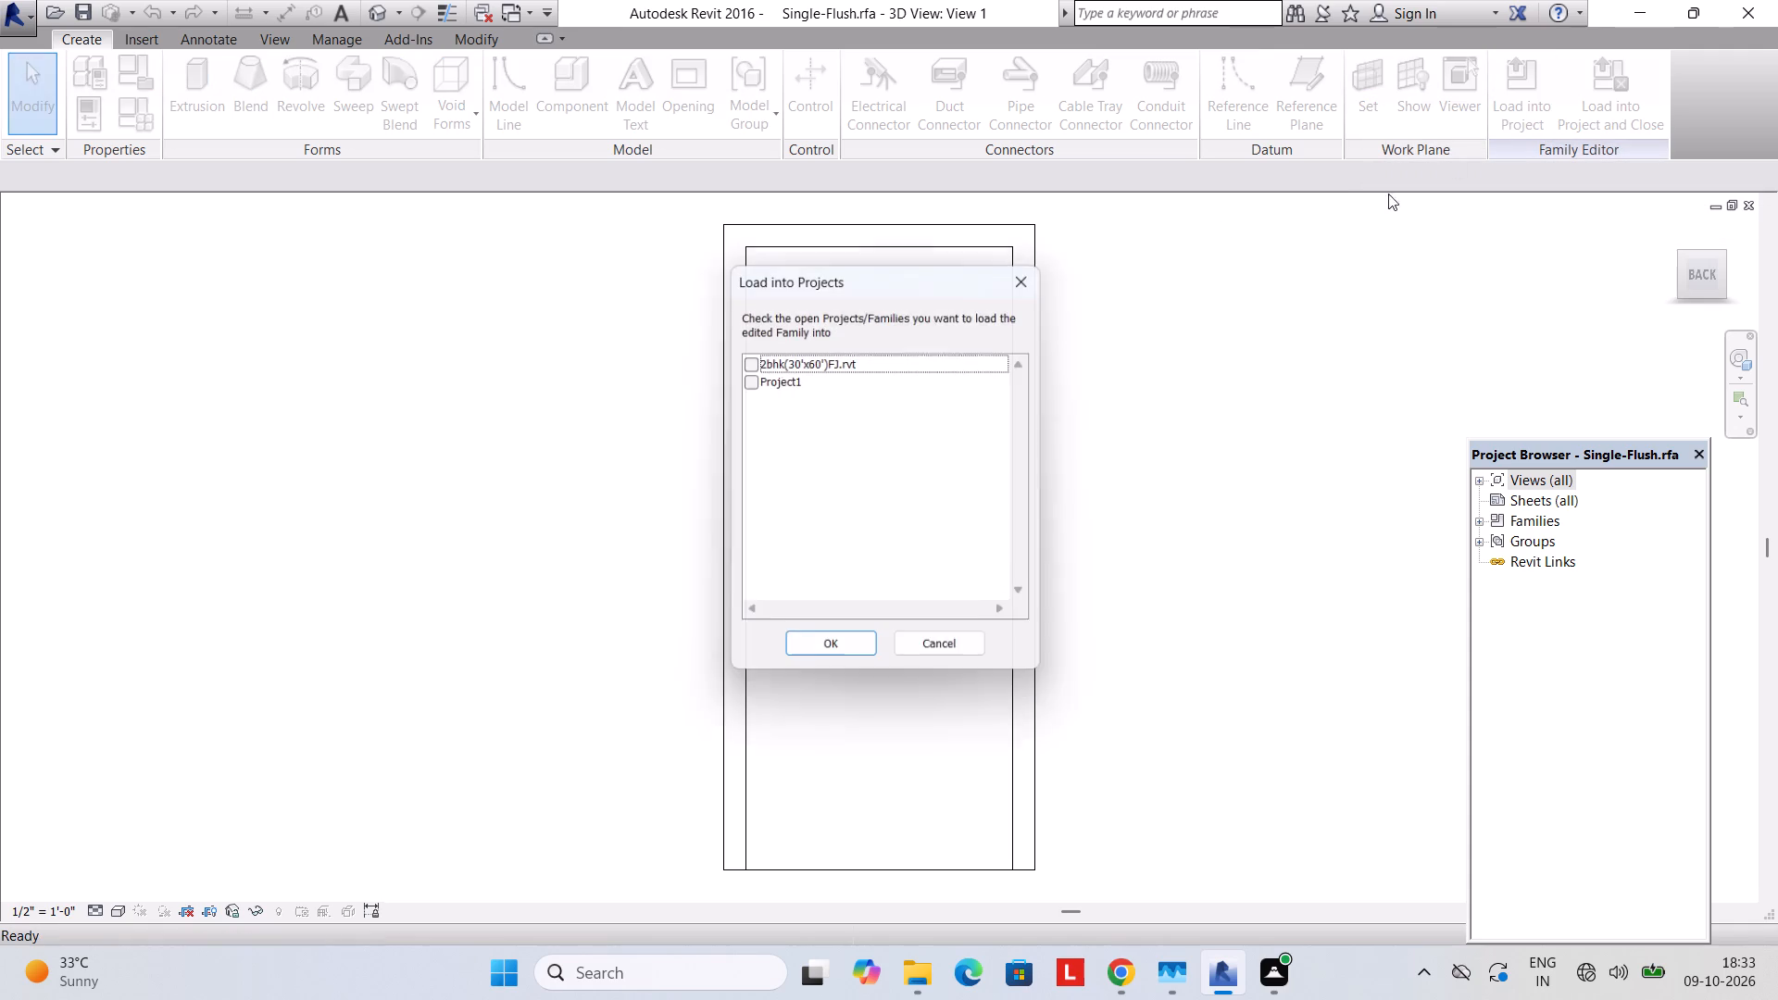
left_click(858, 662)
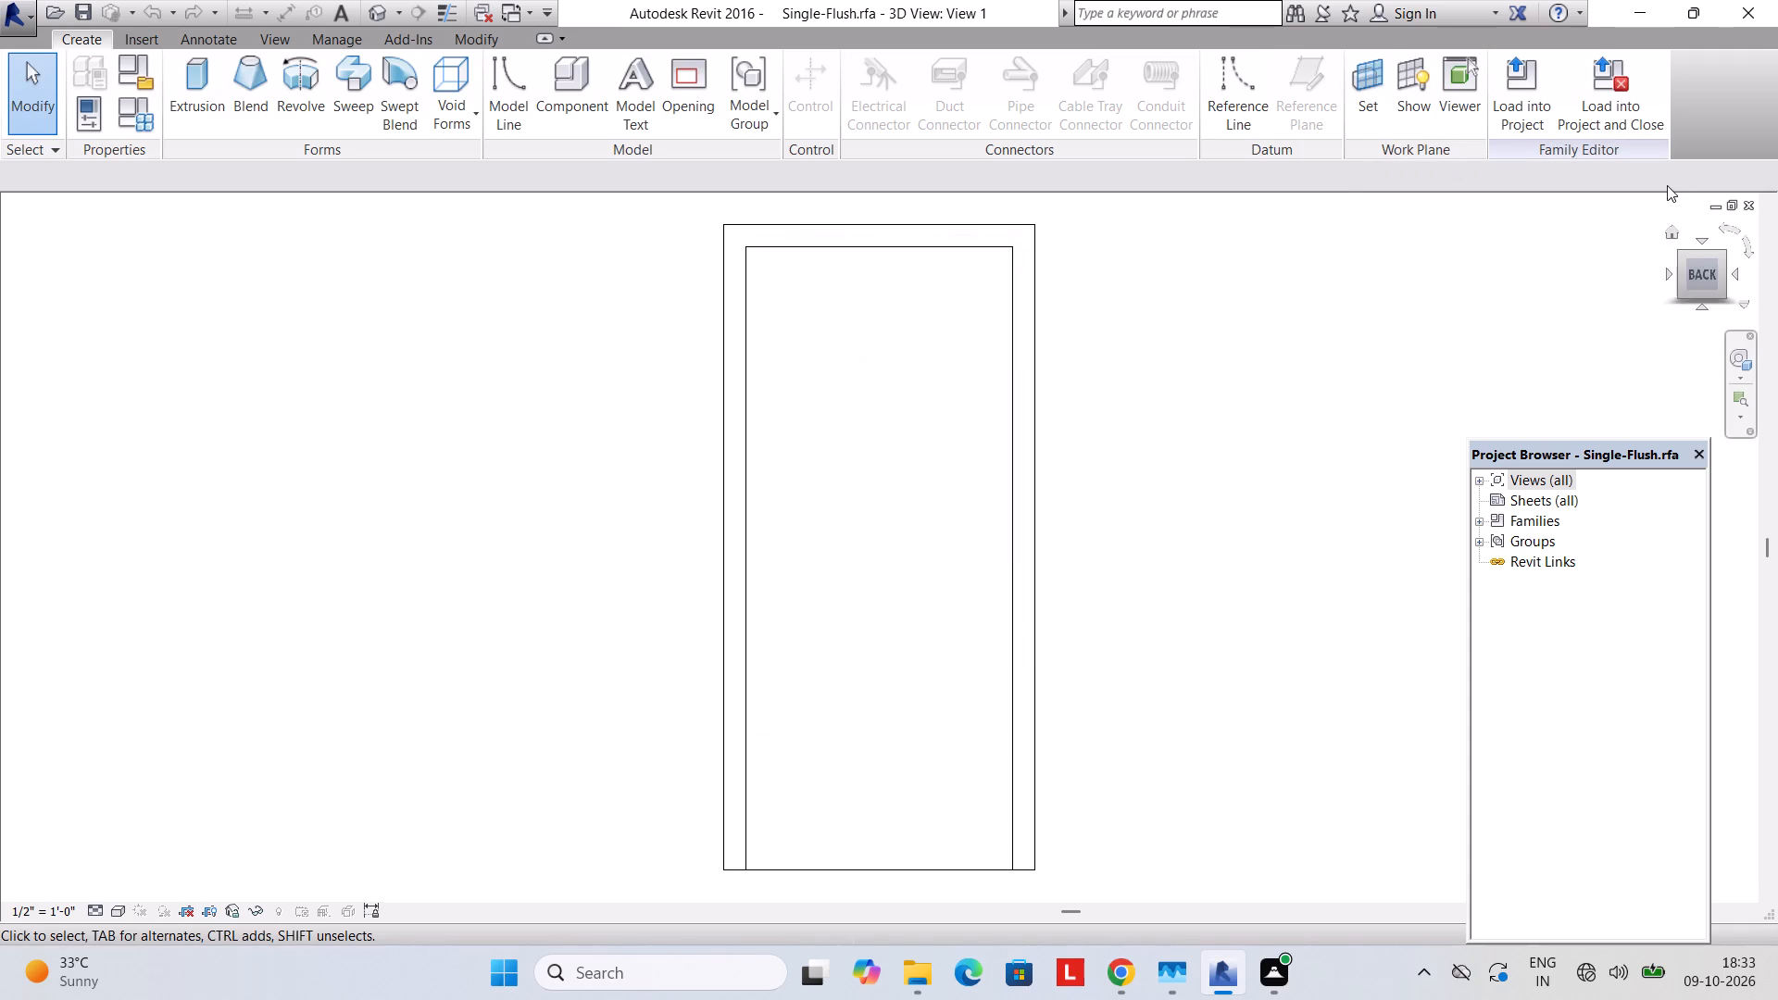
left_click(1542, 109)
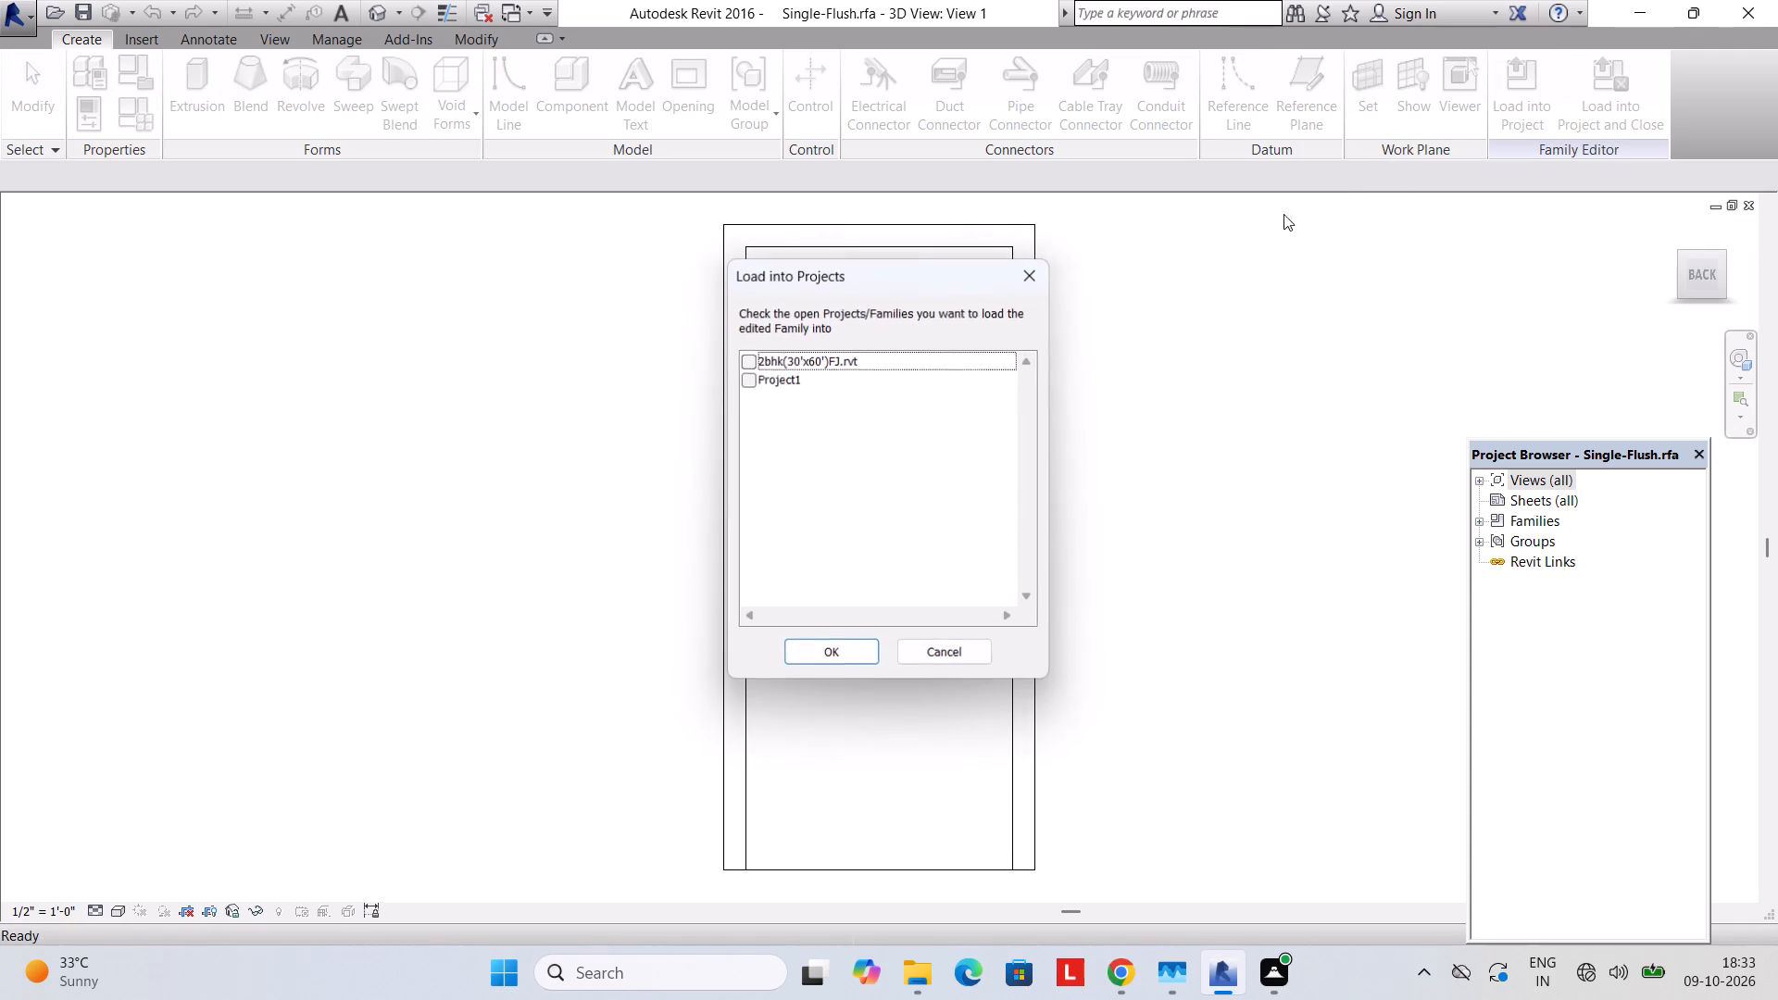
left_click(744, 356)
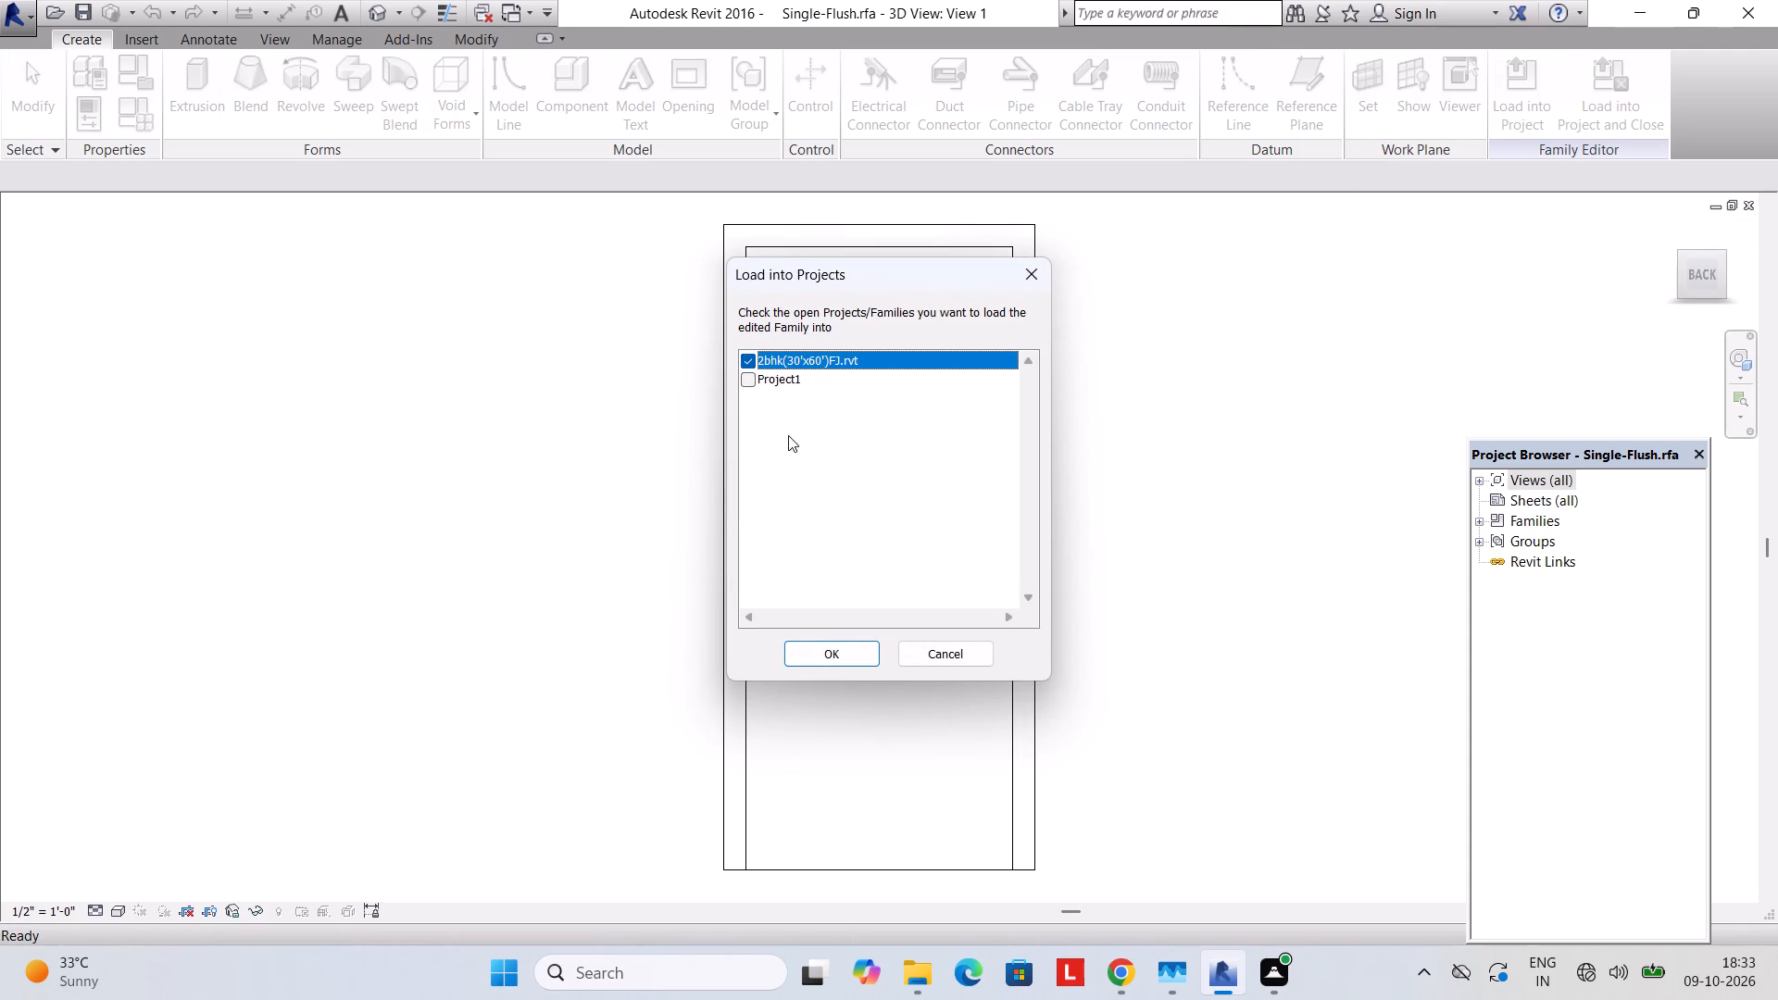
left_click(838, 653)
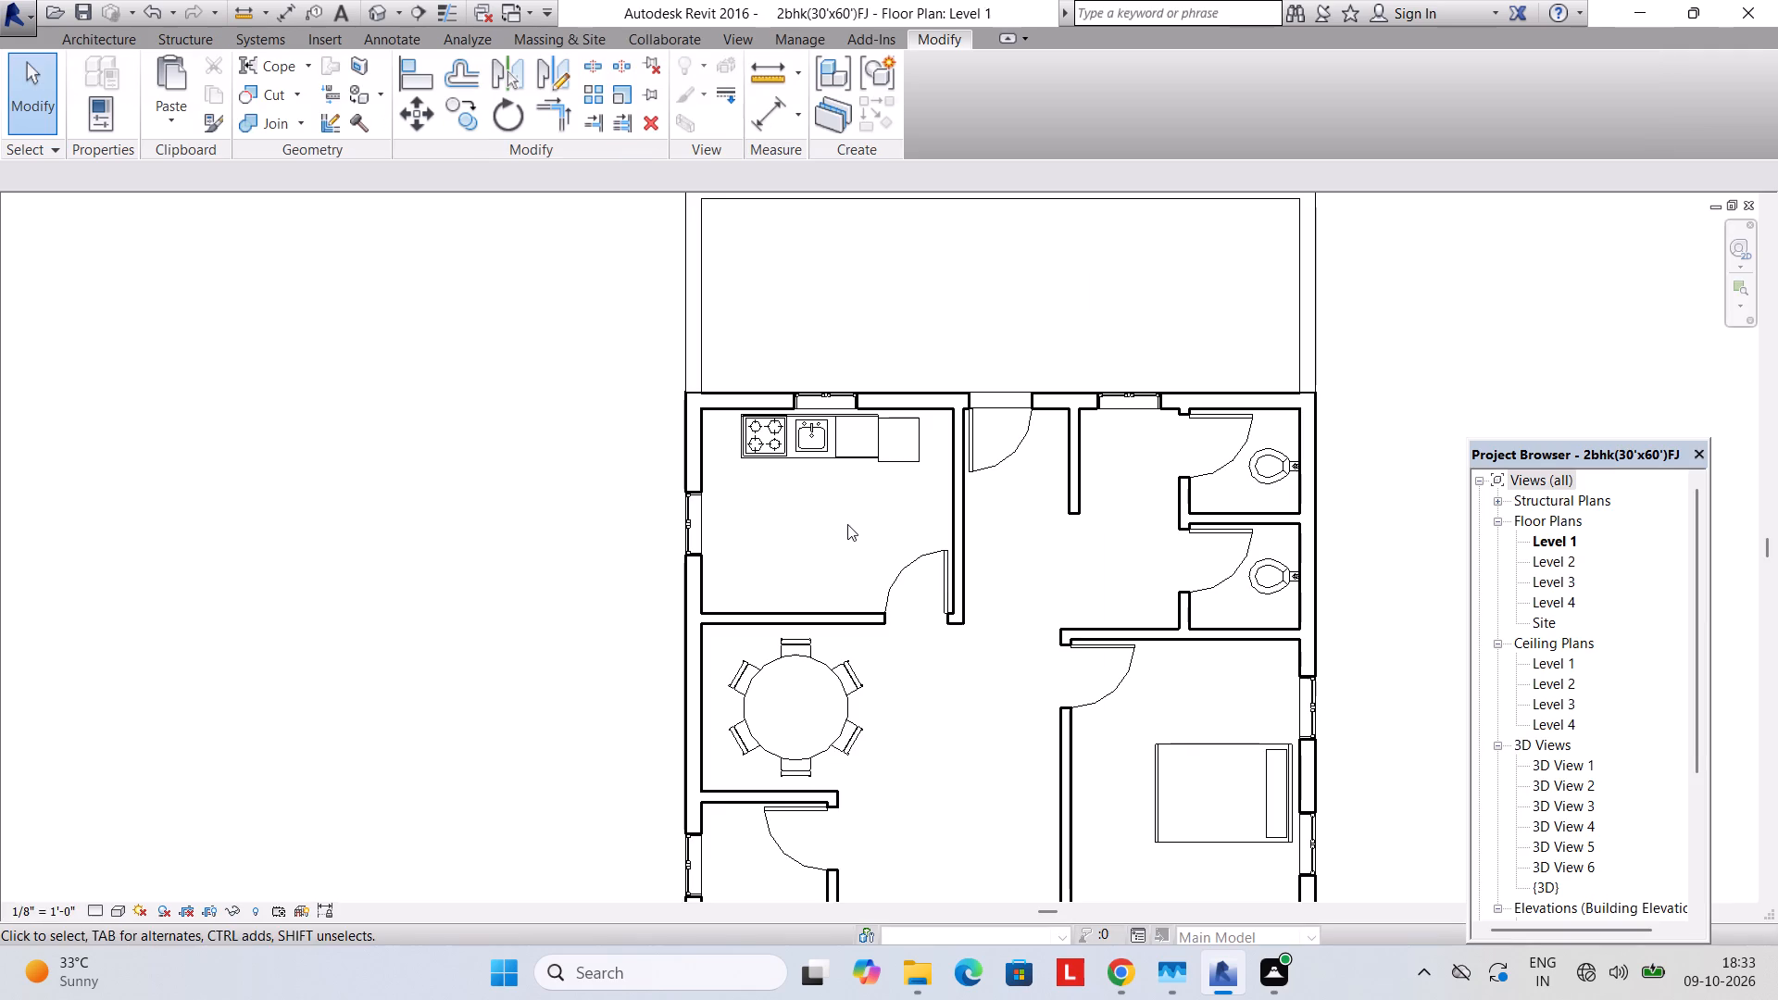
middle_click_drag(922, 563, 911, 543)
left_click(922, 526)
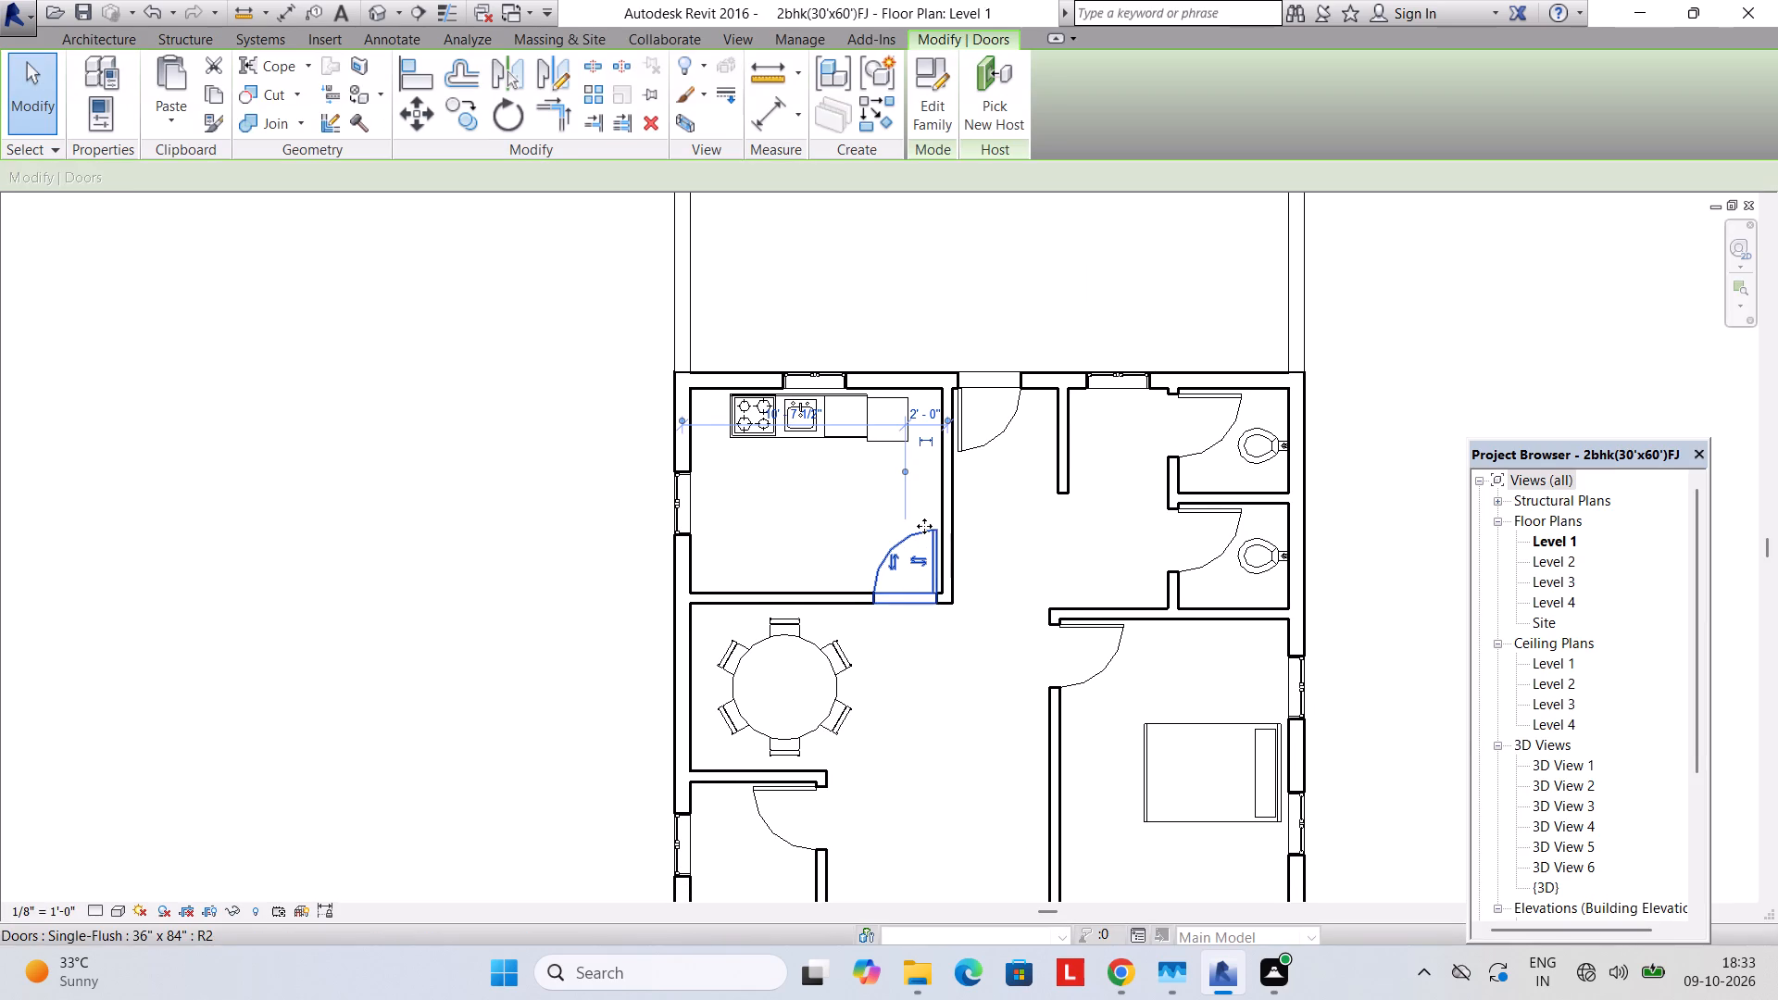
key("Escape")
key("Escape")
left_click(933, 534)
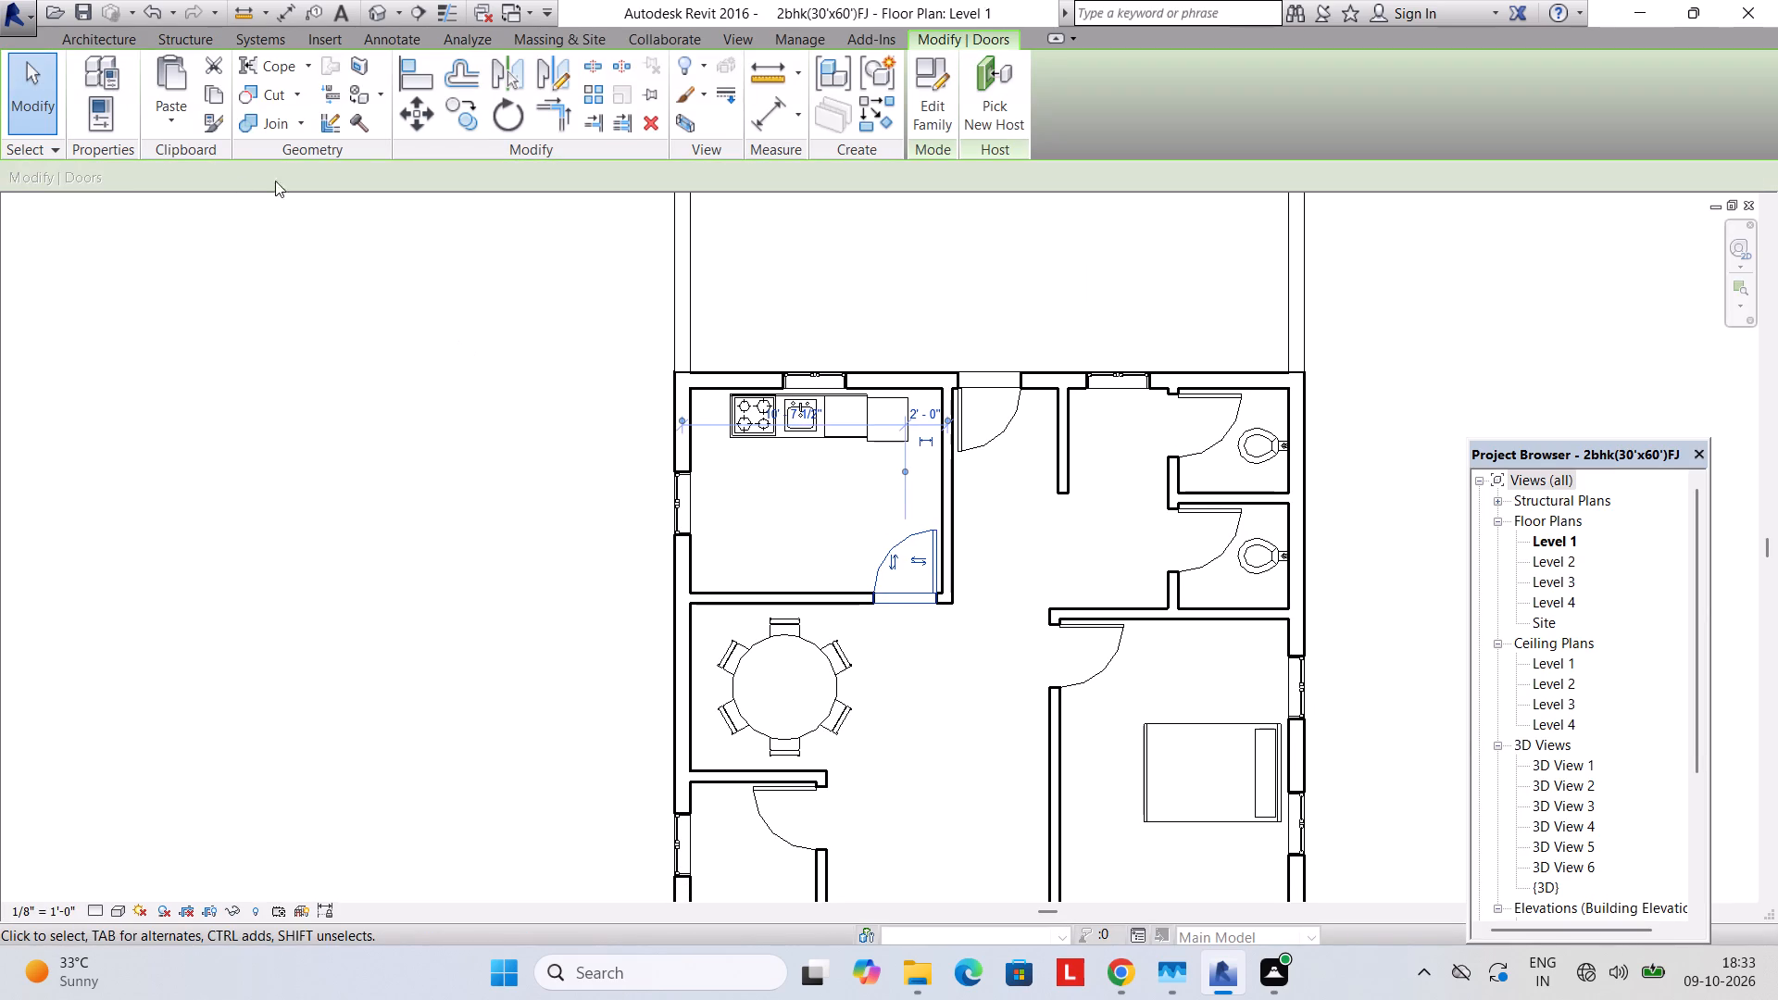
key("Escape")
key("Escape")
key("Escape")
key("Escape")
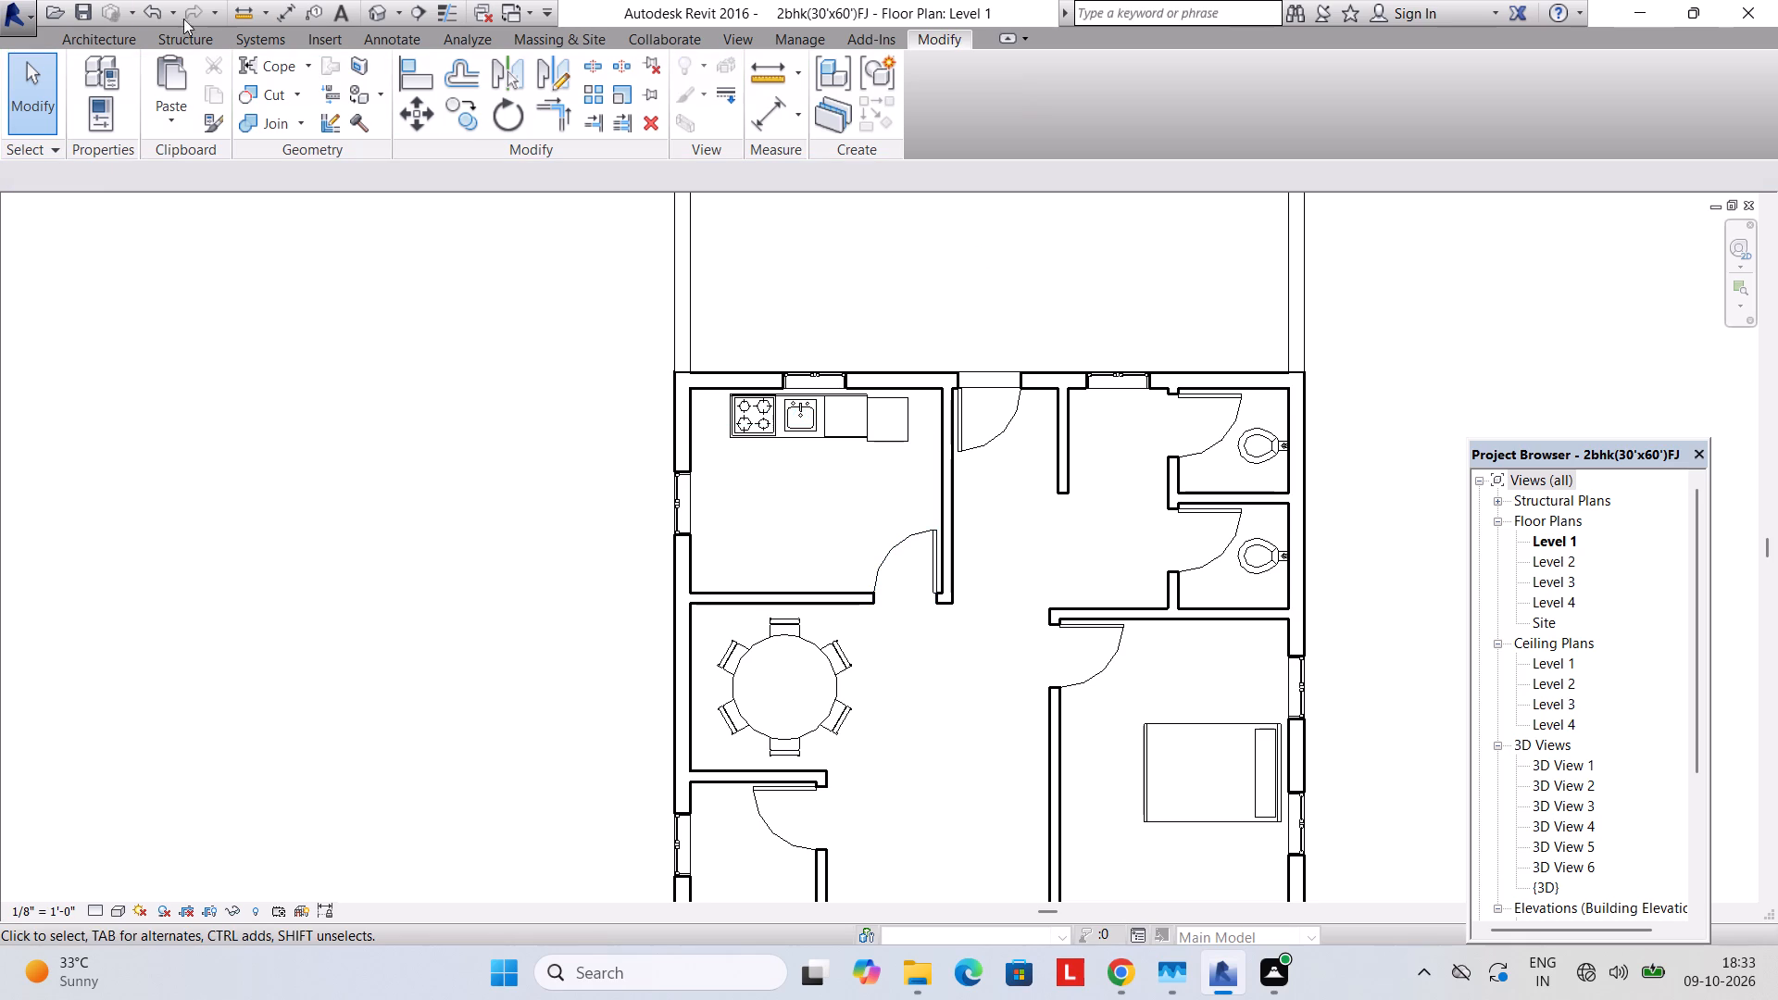
Show the Properties palette and review the type properties of the kitchen's Single-Flush door.
left_click(118, 31)
scroll(896, 516, "down", 5)
middle_click_drag(896, 516, 895, 469)
scroll(1513, 563, "down", 3)
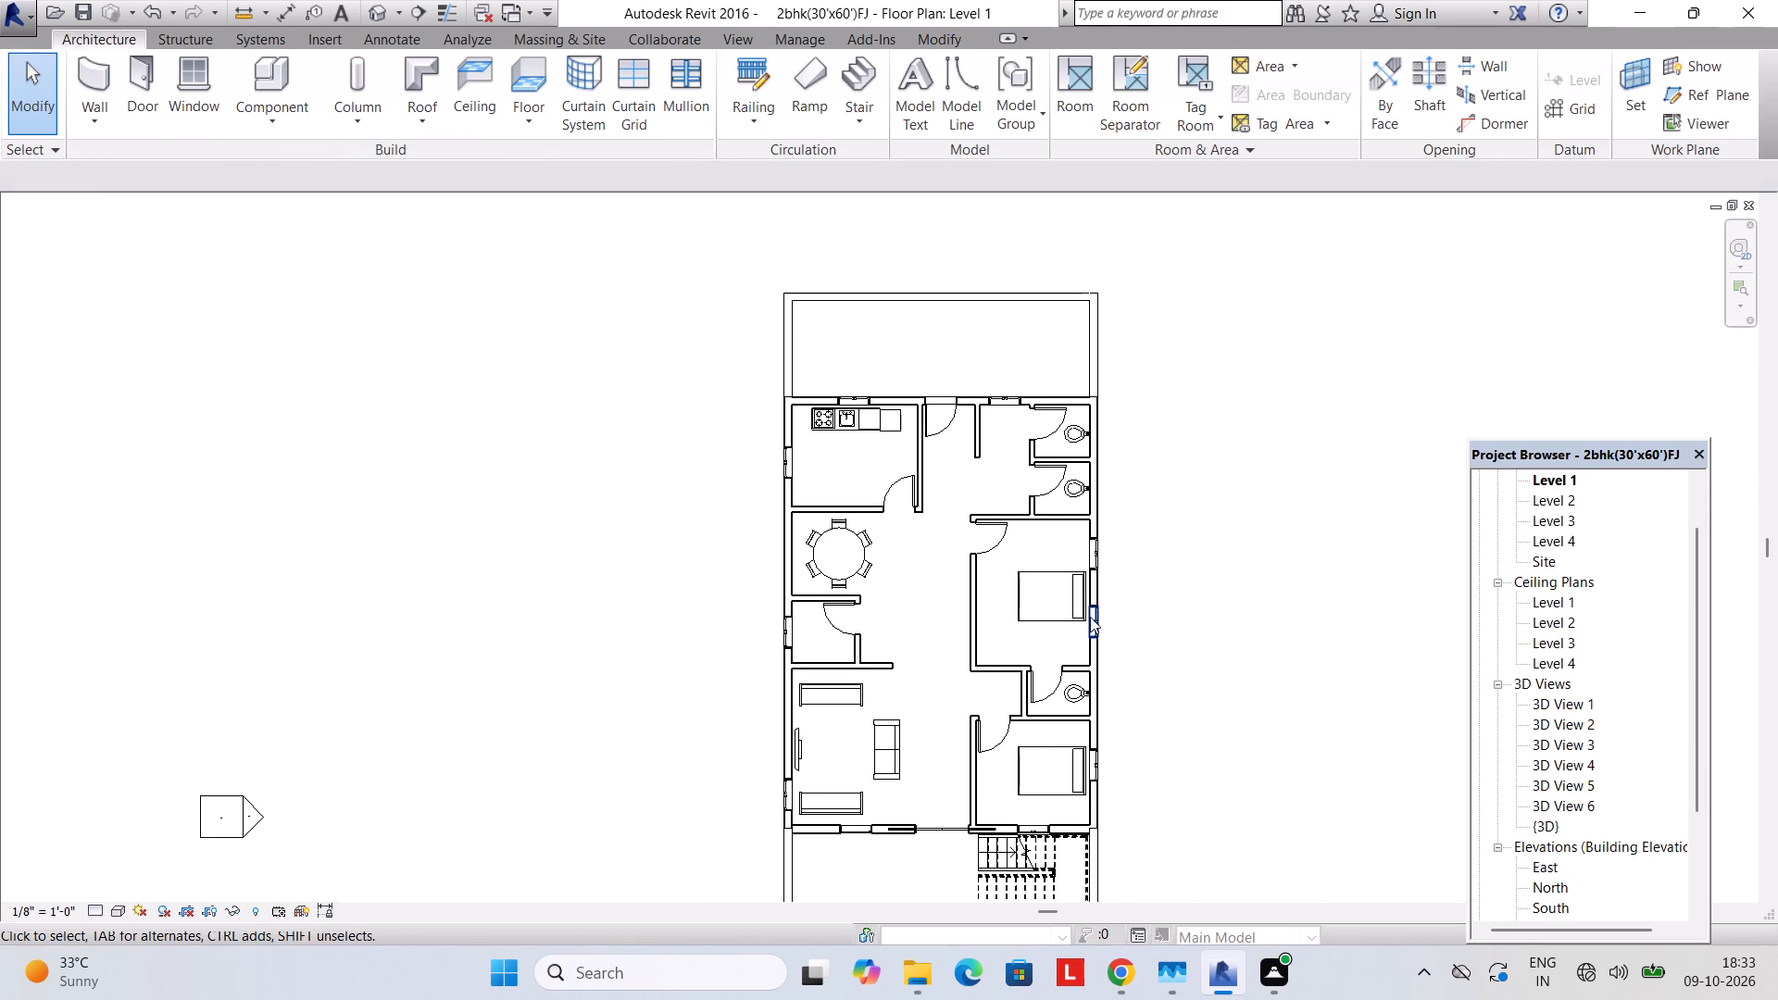
type("pp")
left_click(893, 492)
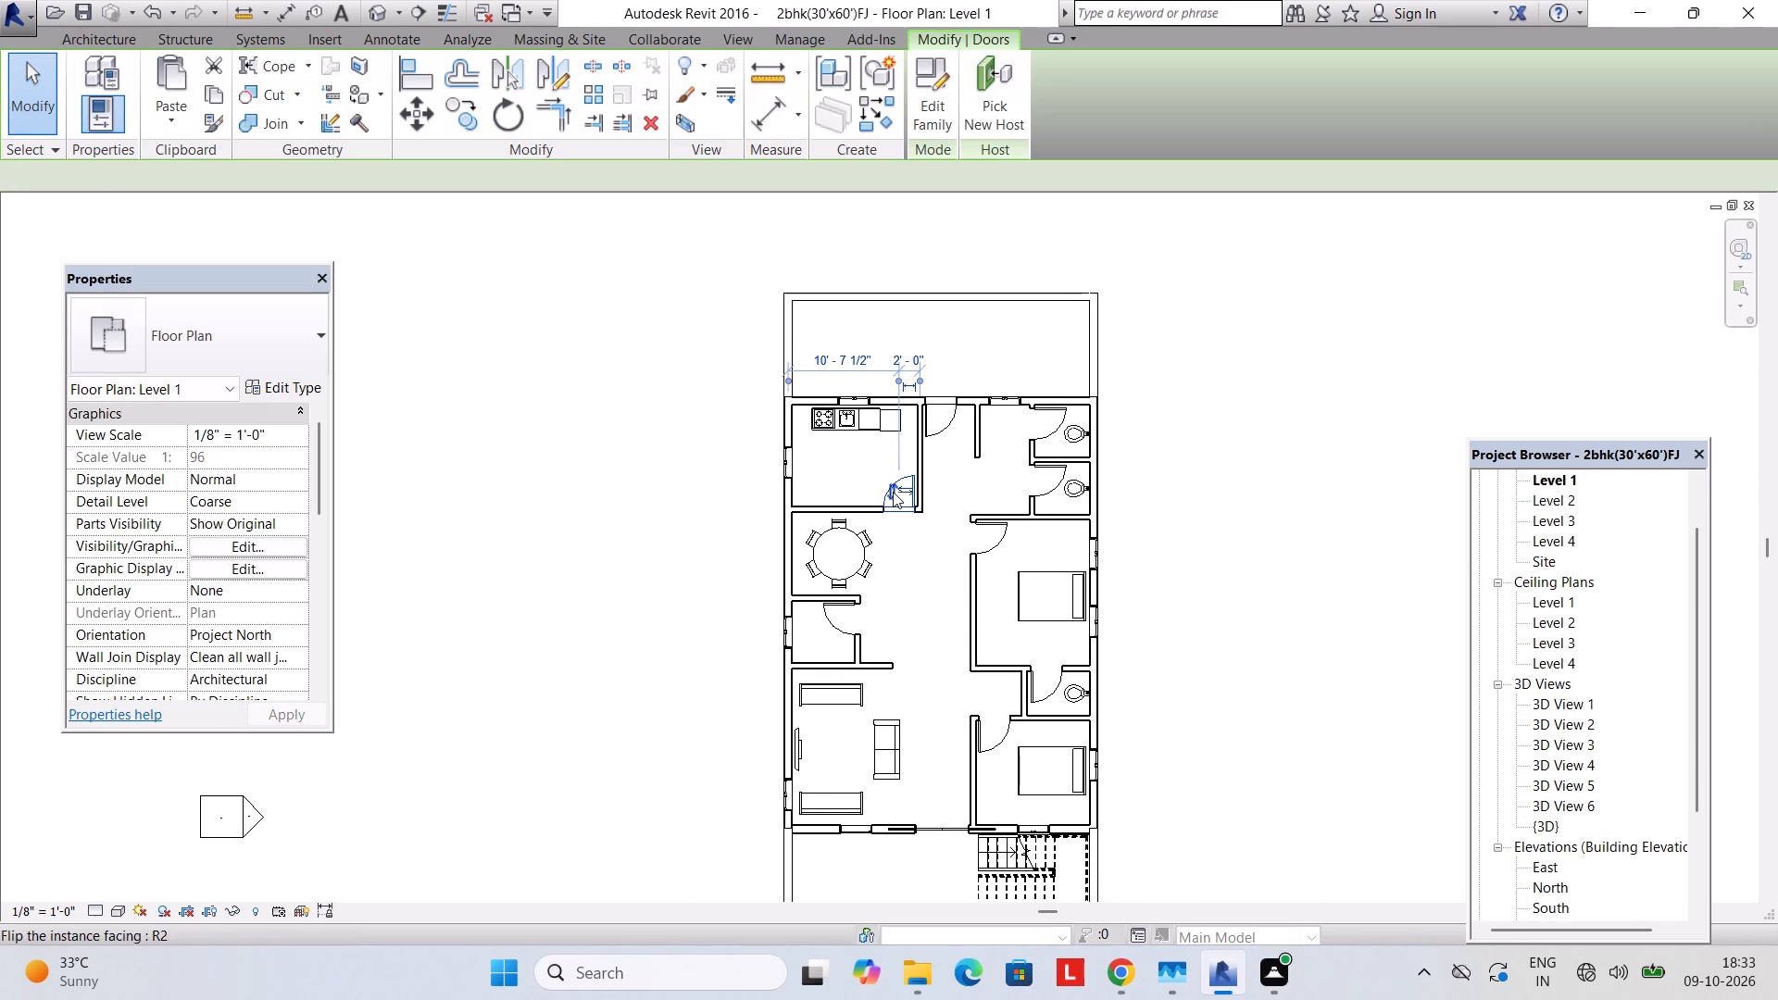
left_click(281, 389)
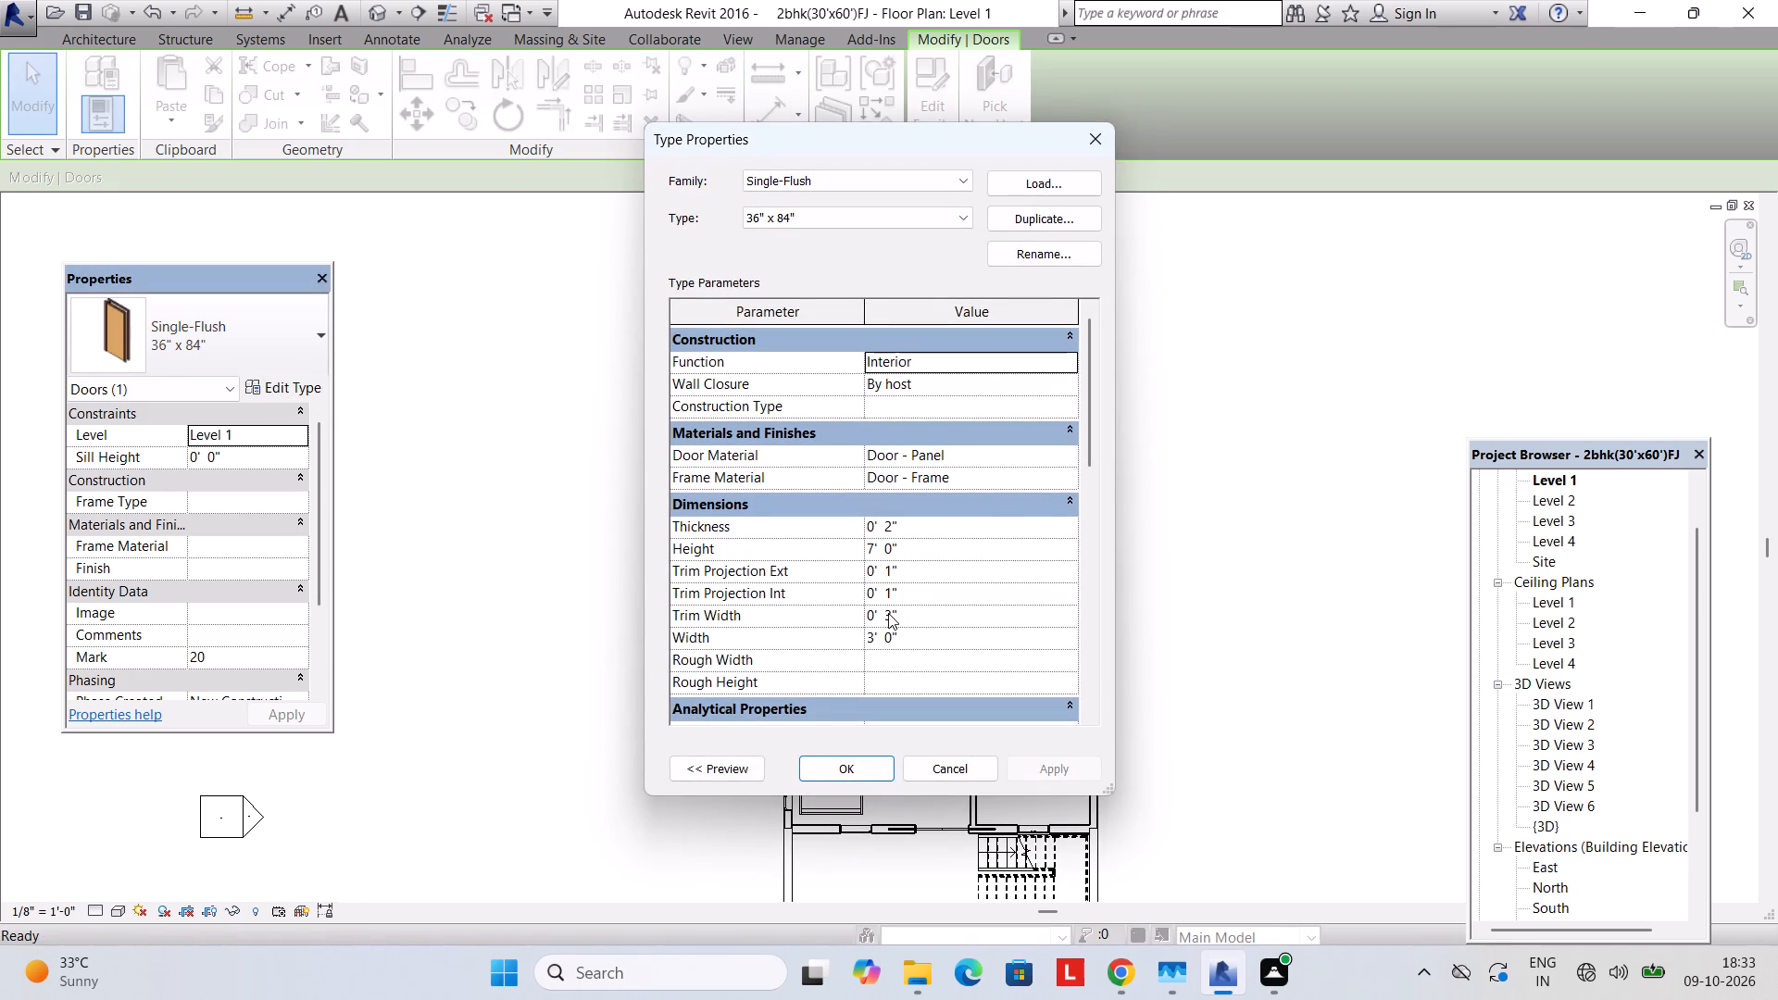
left_click(1093, 154)
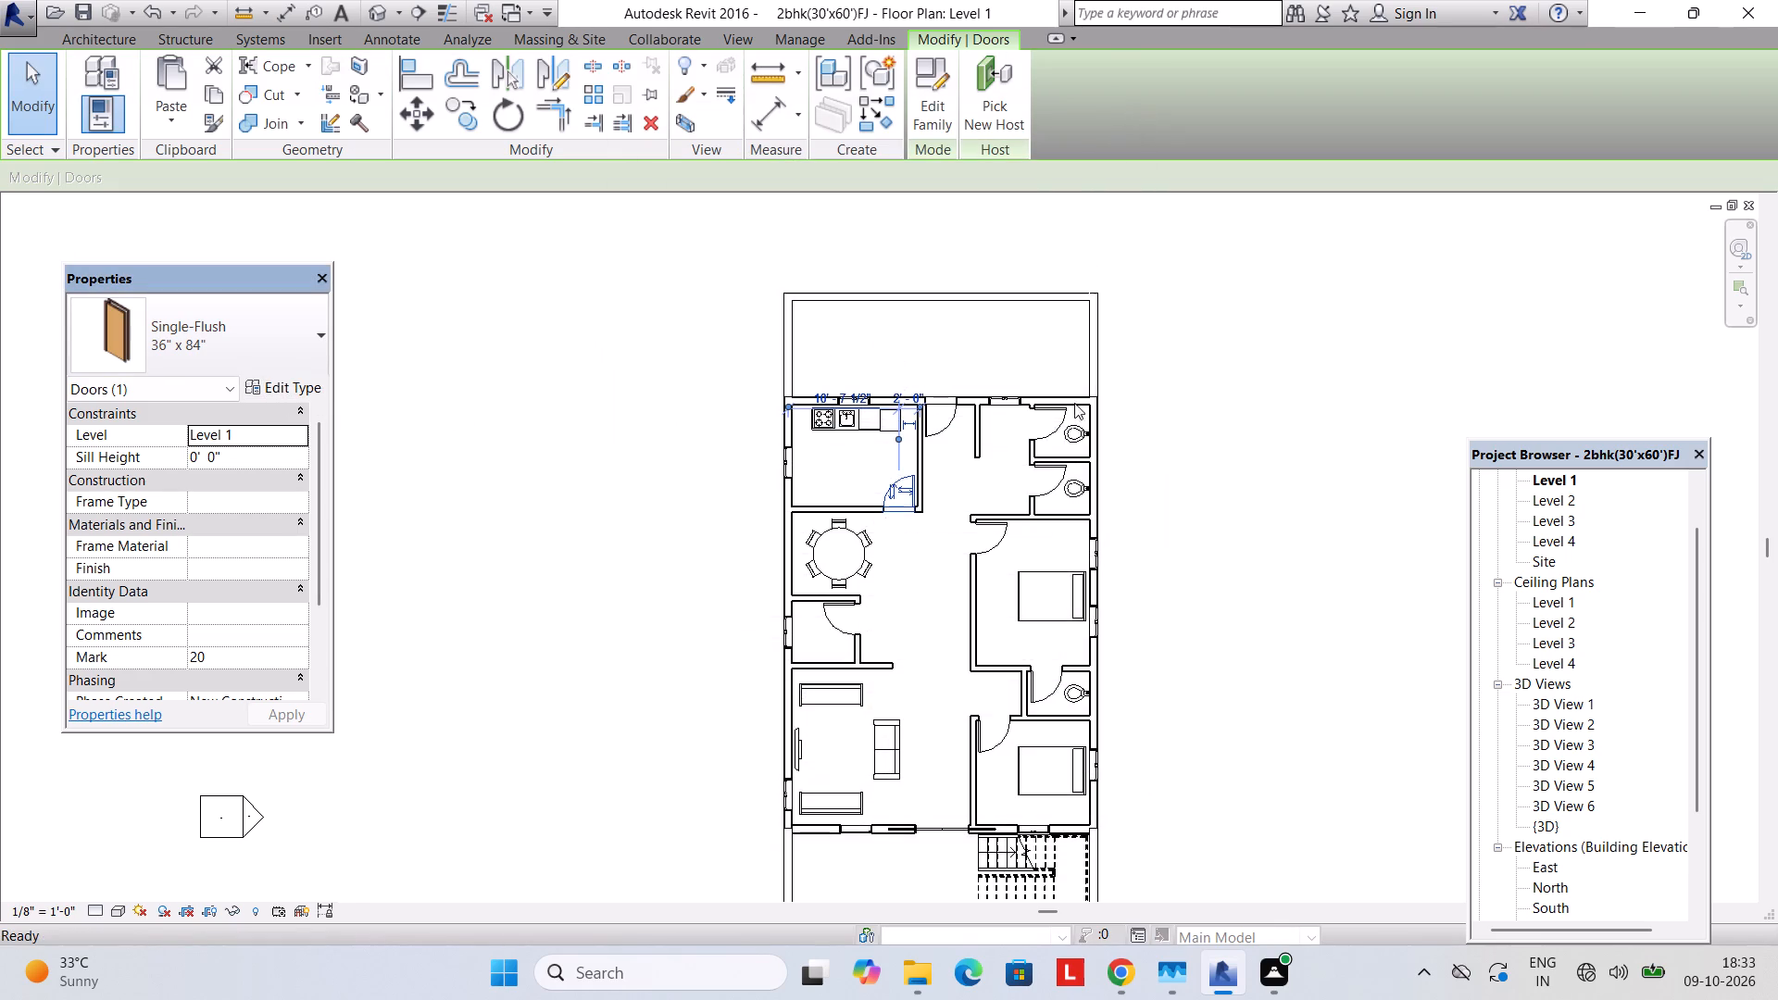
scroll(906, 509, "up", 3)
key("Escape")
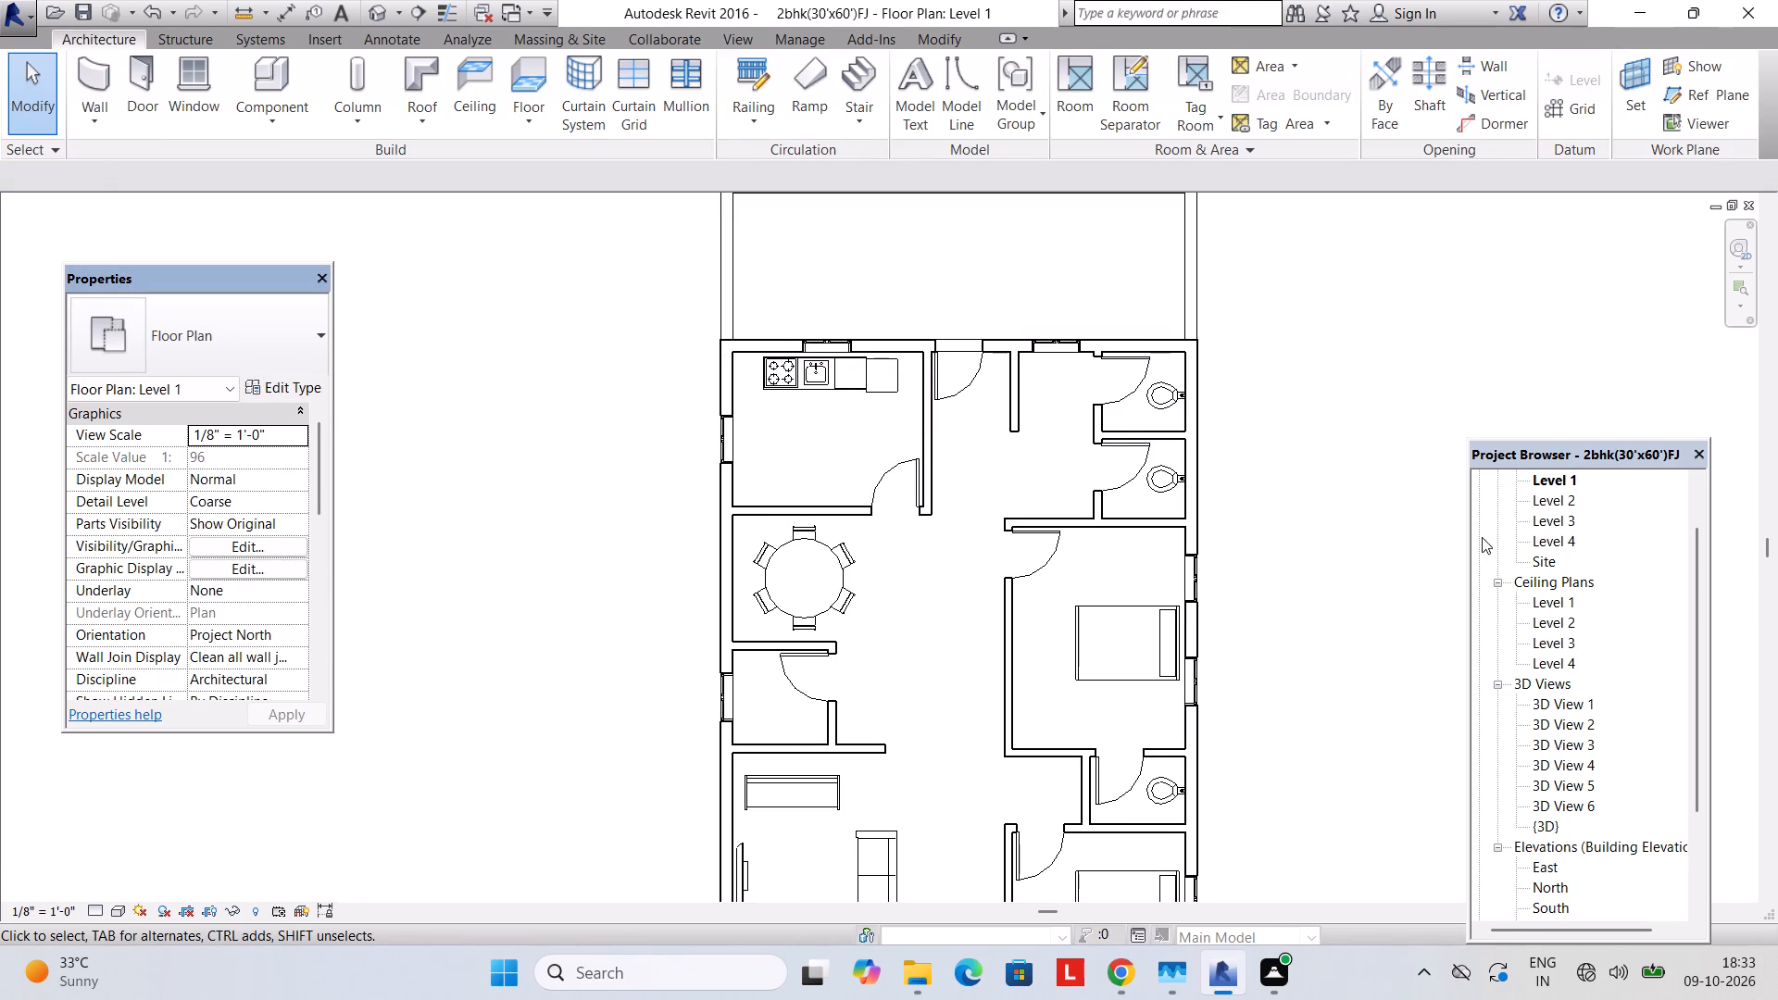
Place a camera in the Level 1 kitchen near its door, aimed at the counter and window wall.
scroll(1541, 520, "up", 5)
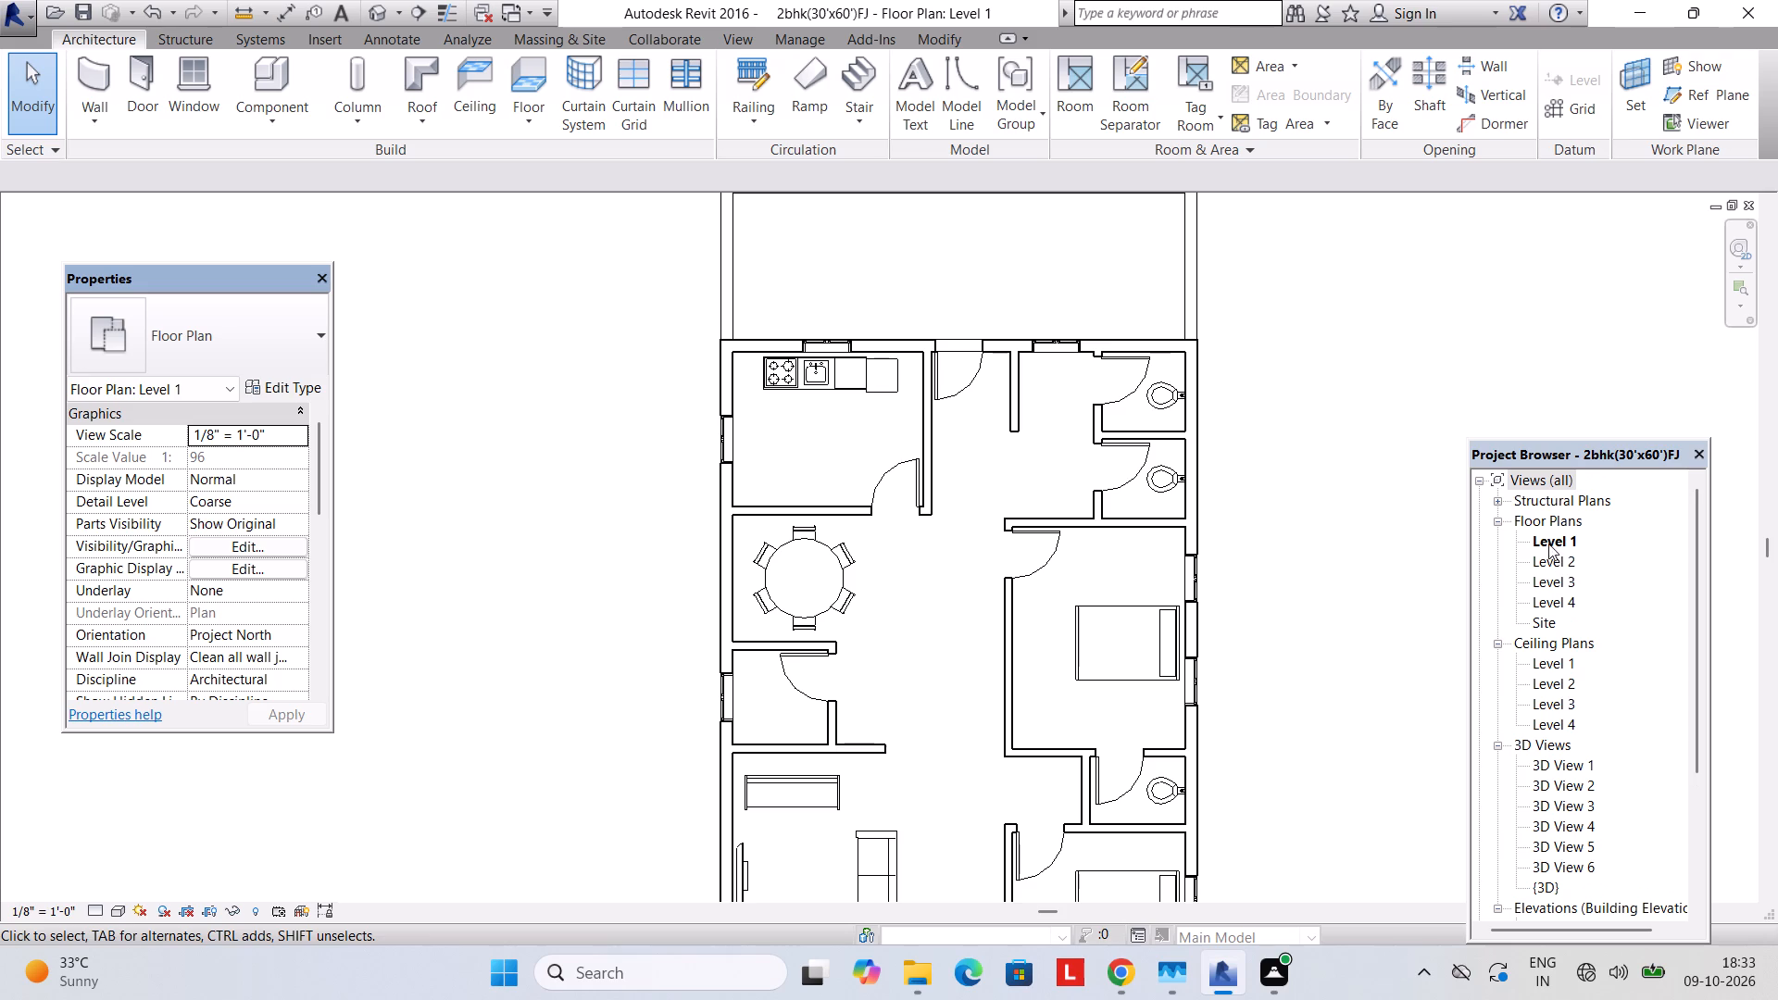
left_click(743, 36)
left_click(679, 125)
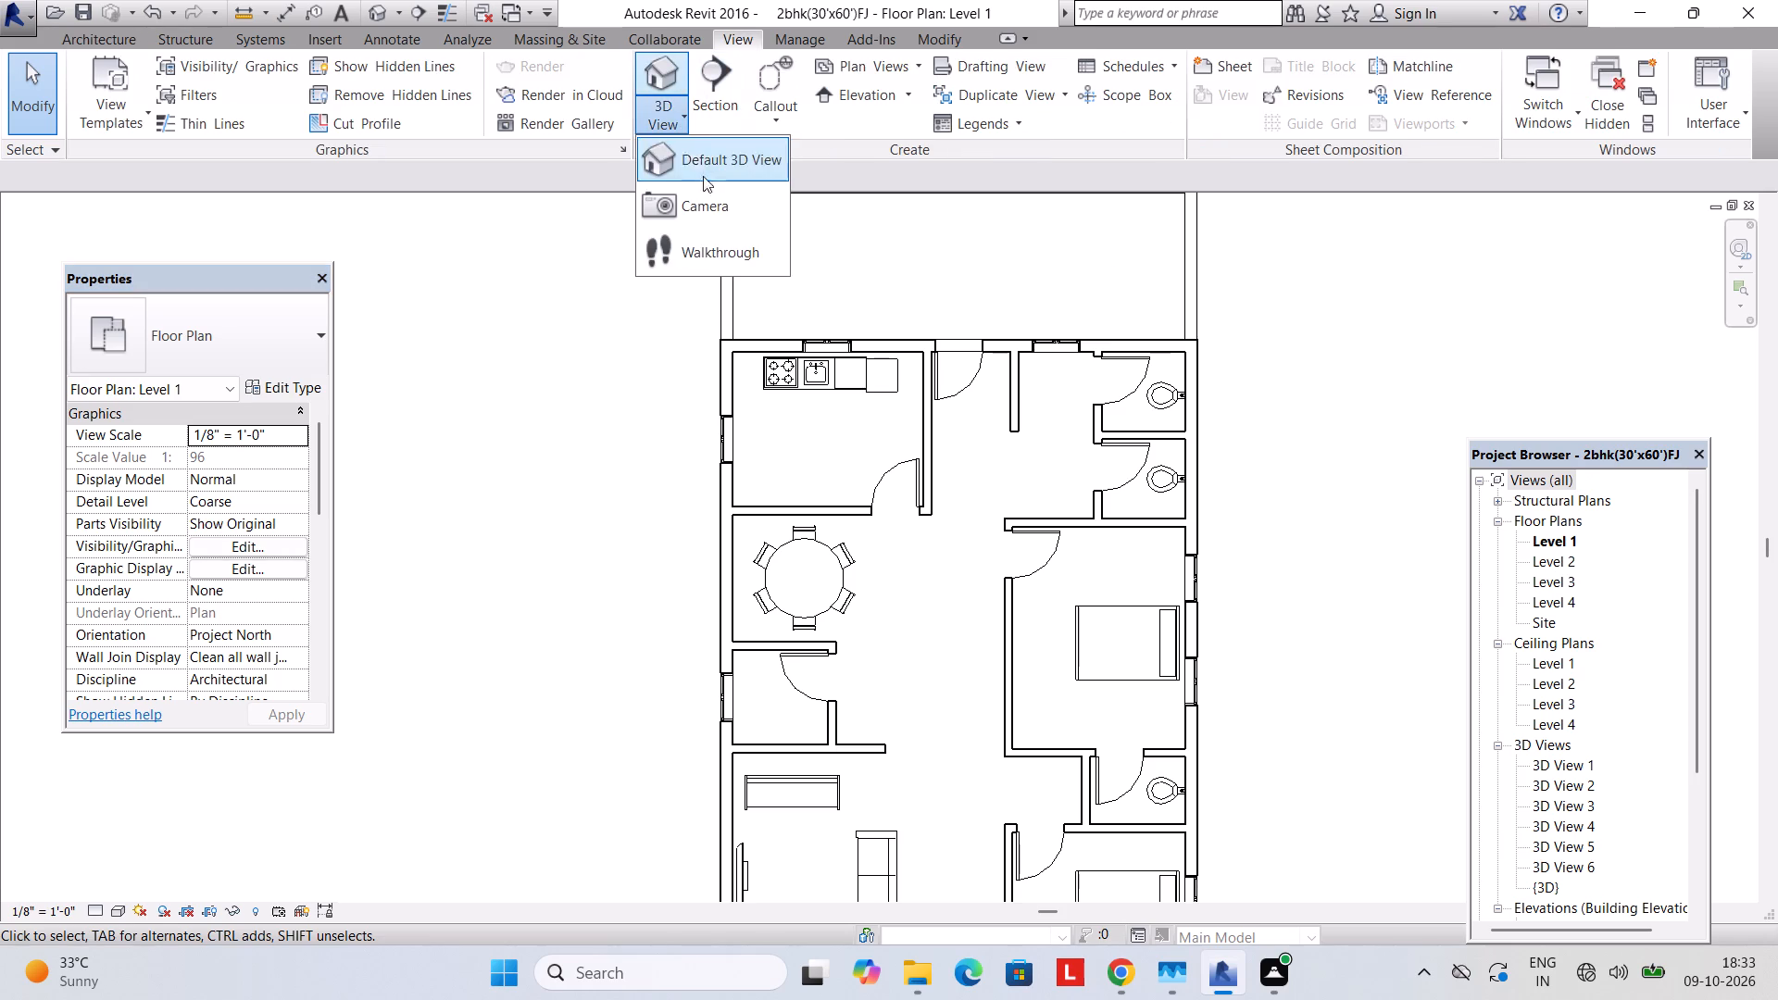
left_click(706, 185)
left_click(869, 485)
left_click_drag(801, 277, 793, 271)
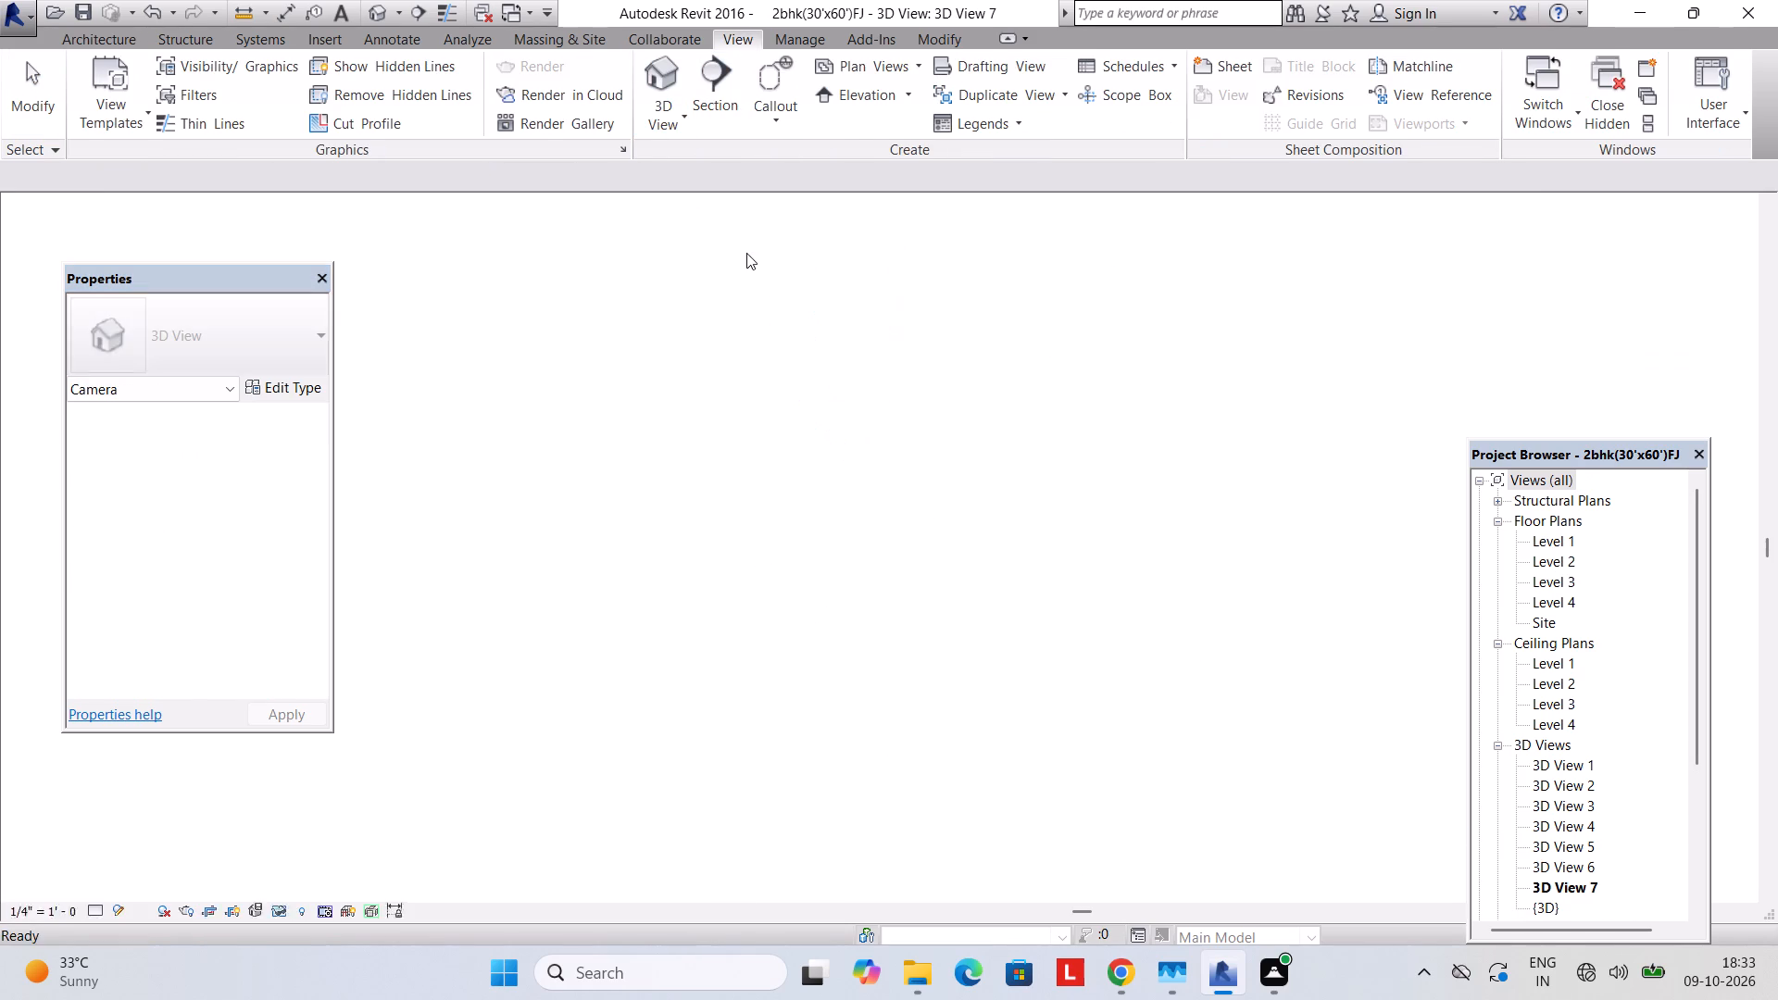
Resize the camera view's crop region to frame the counter, window, refrigerator and floor, with its upper edge just above the window.
scroll(881, 453, "down", 9)
left_click_drag(877, 564, 873, 630)
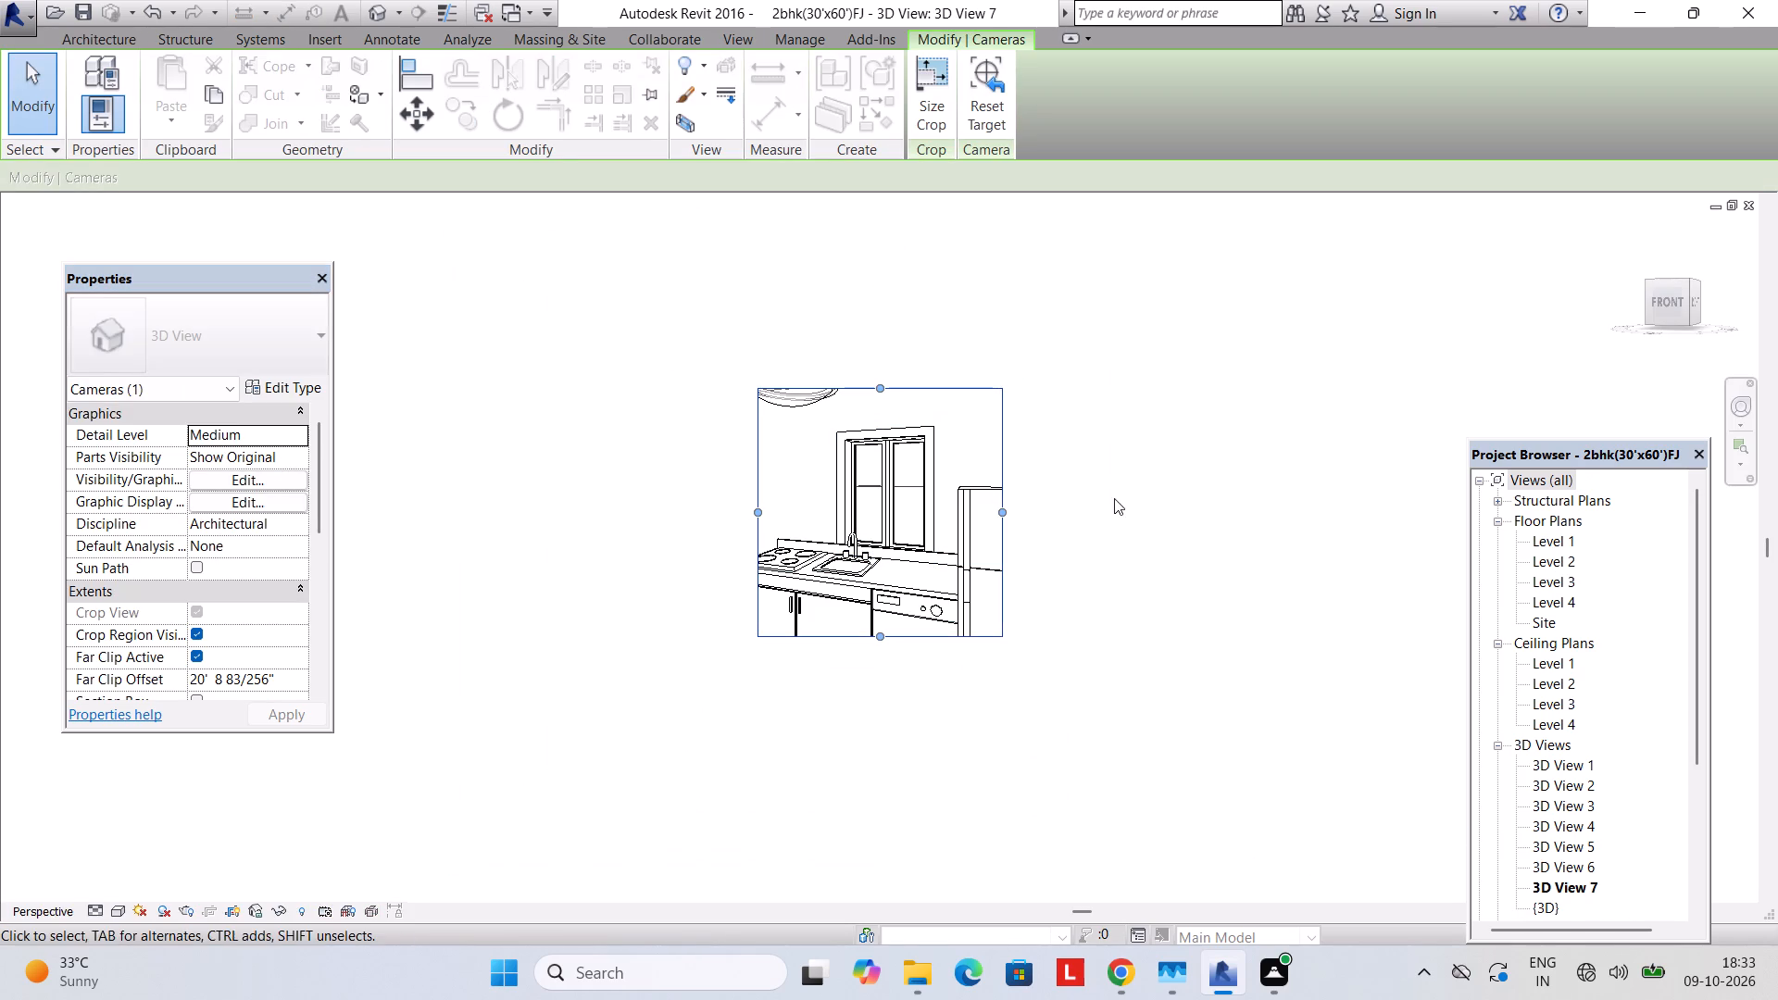
left_click_drag(1006, 509, 1108, 526)
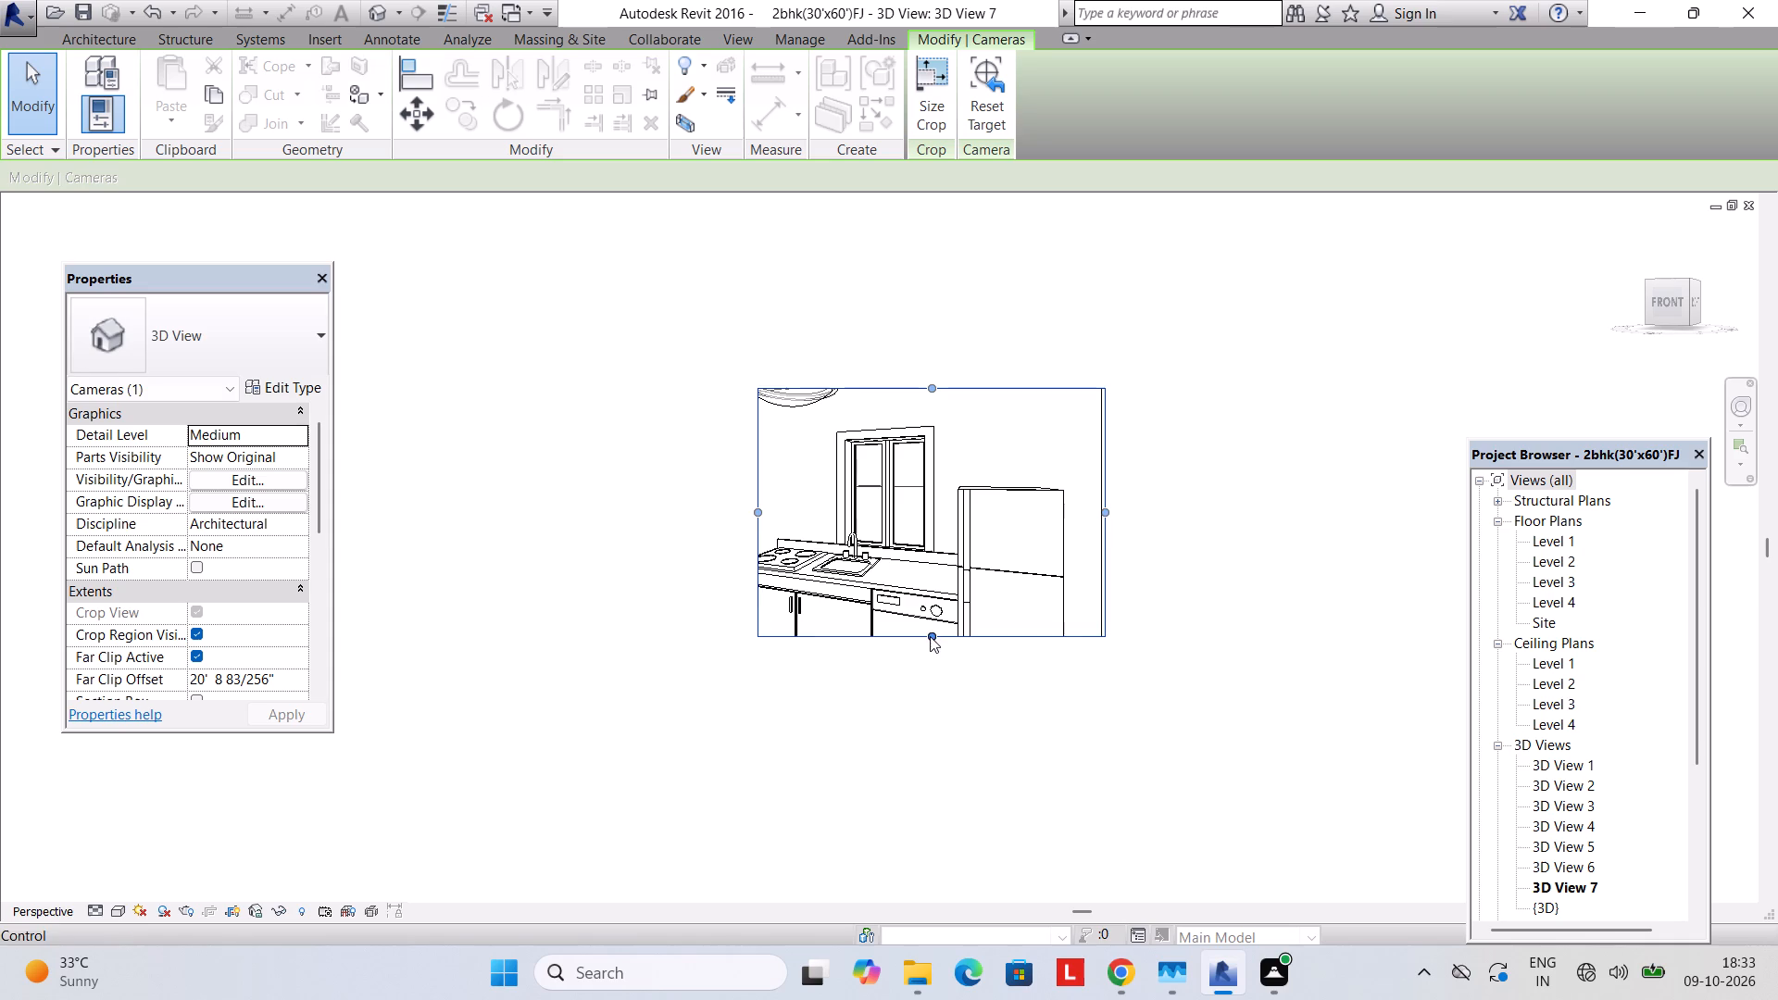
left_click_drag(930, 636, 920, 751)
left_click_drag(745, 580, 637, 586)
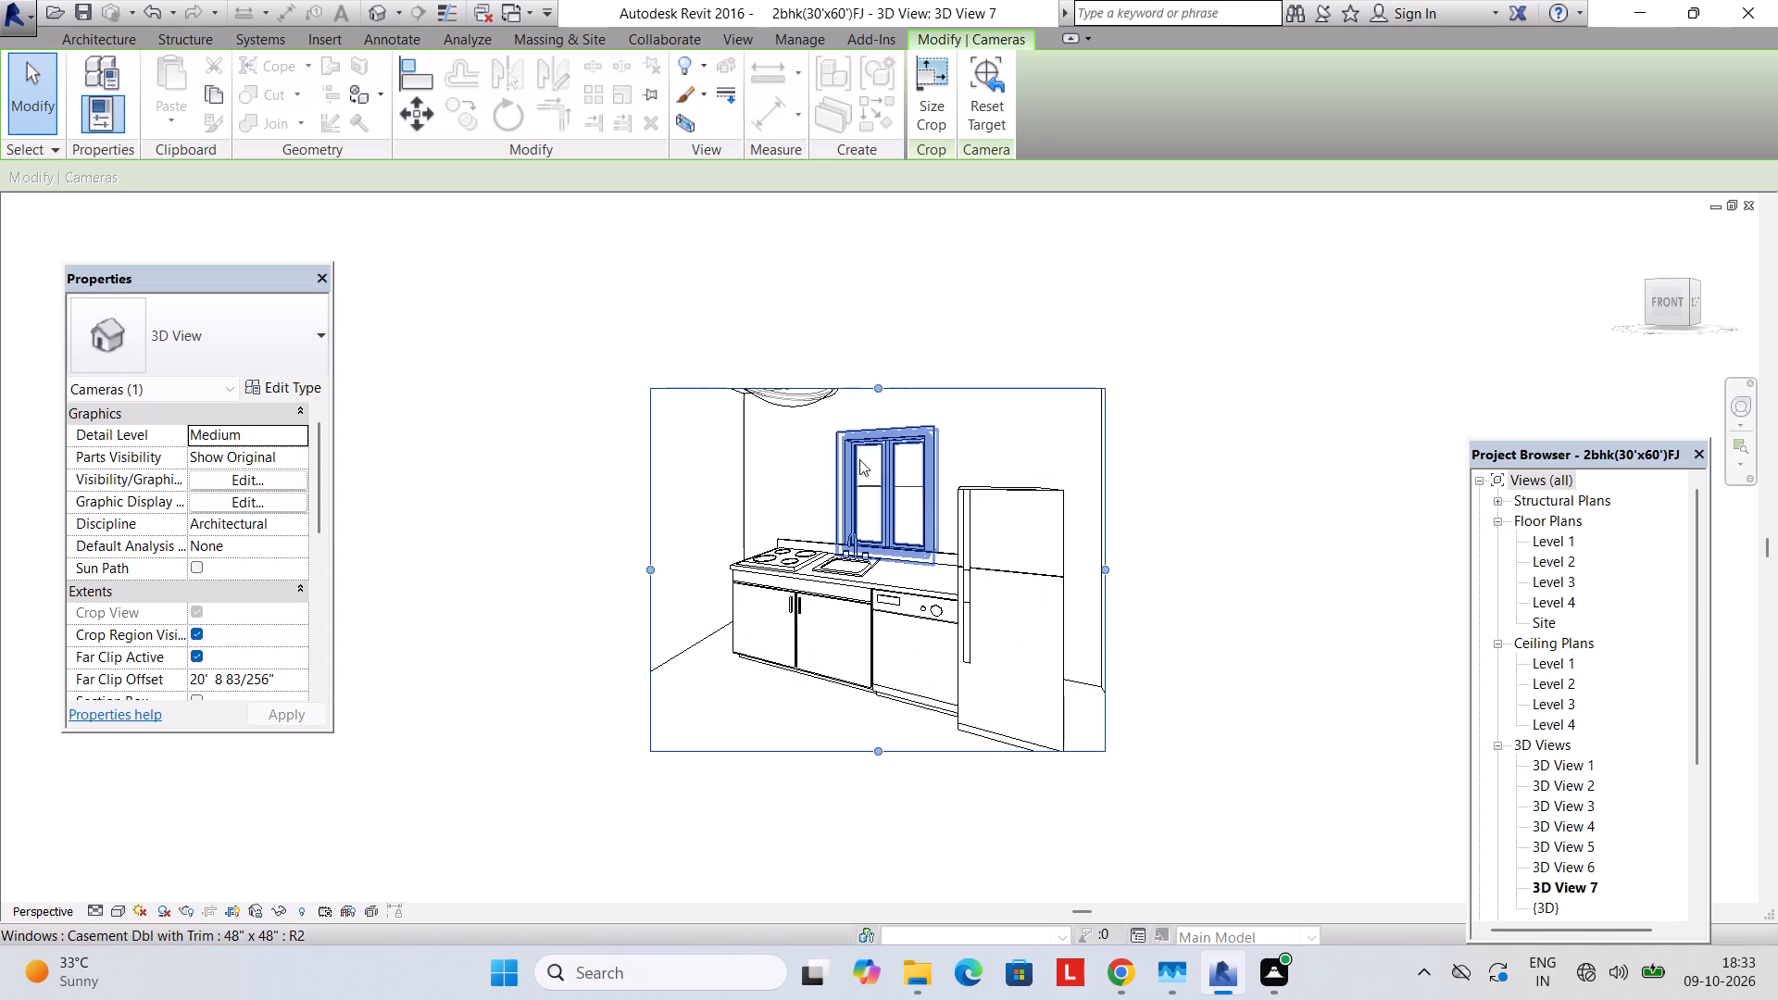
left_click_drag(872, 377, 903, 247)
left_click_drag(864, 246, 879, 405)
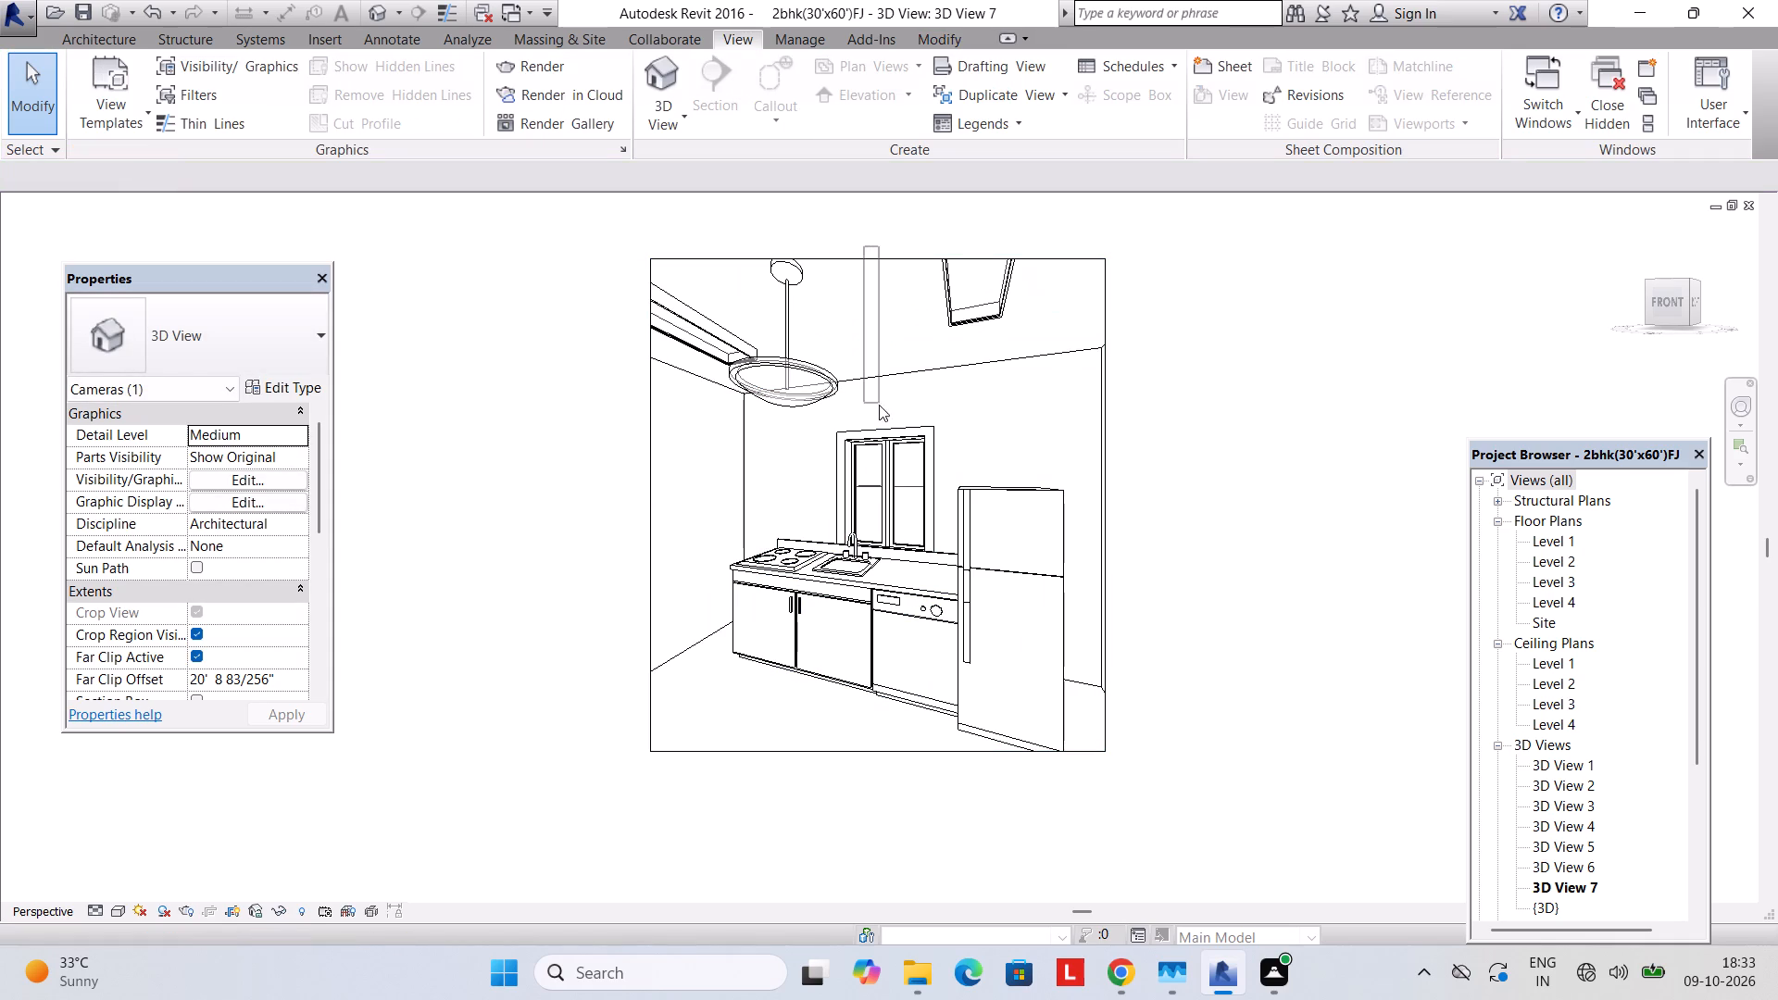
left_click_drag(879, 405, 879, 403)
left_click(867, 263)
left_click_drag(873, 254, 879, 420)
Render the kitchen view at Low quality and 75 DPI printer resolution, using the interior sun and artificial lighting scheme.
key("r")
key("r")
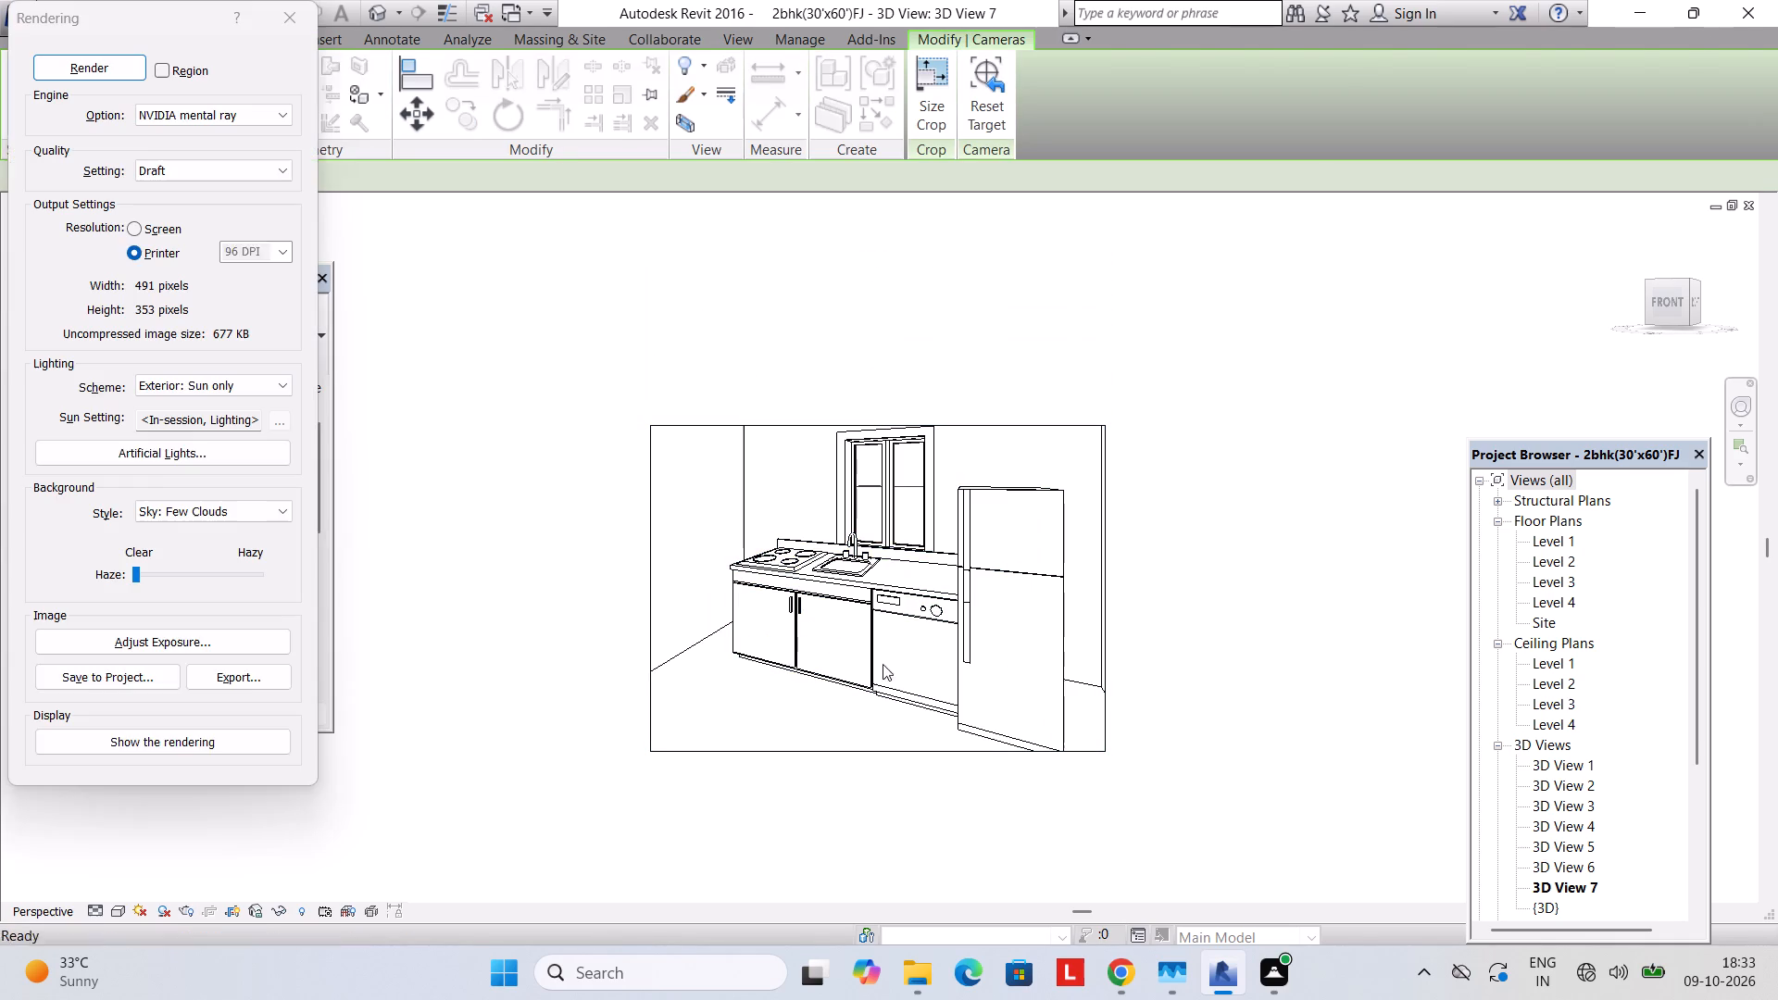
left_click(262, 164)
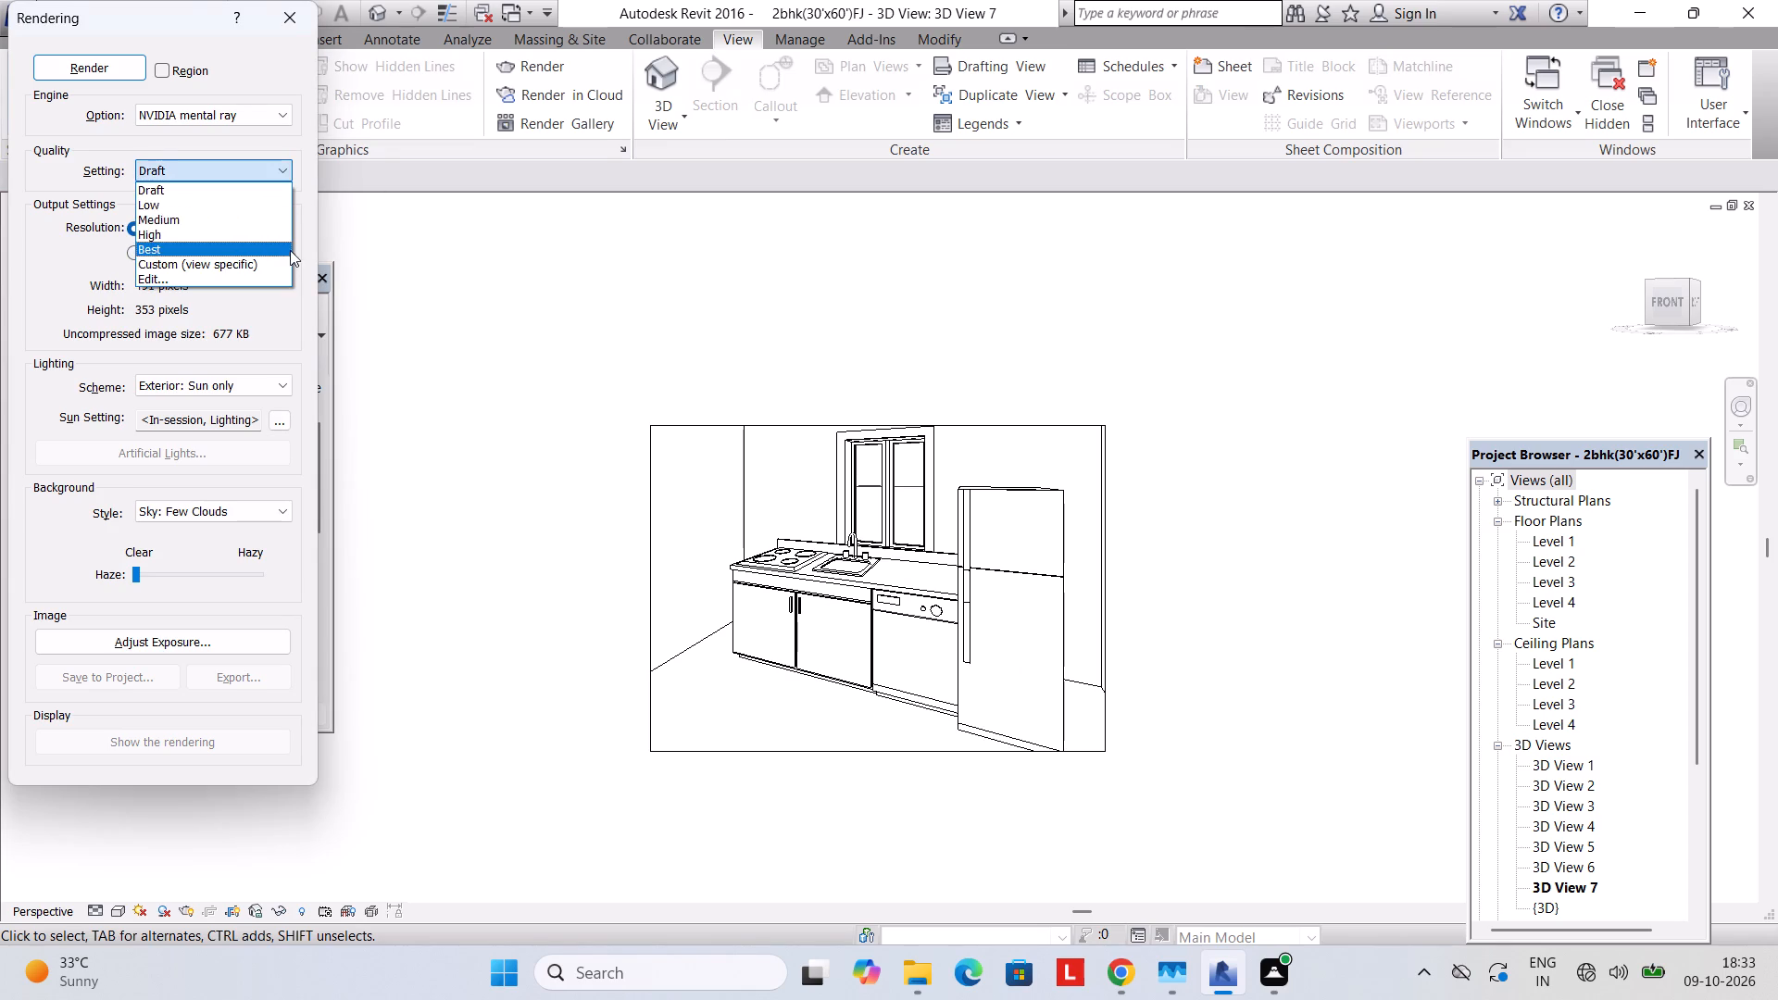
left_click(193, 200)
left_click(151, 257)
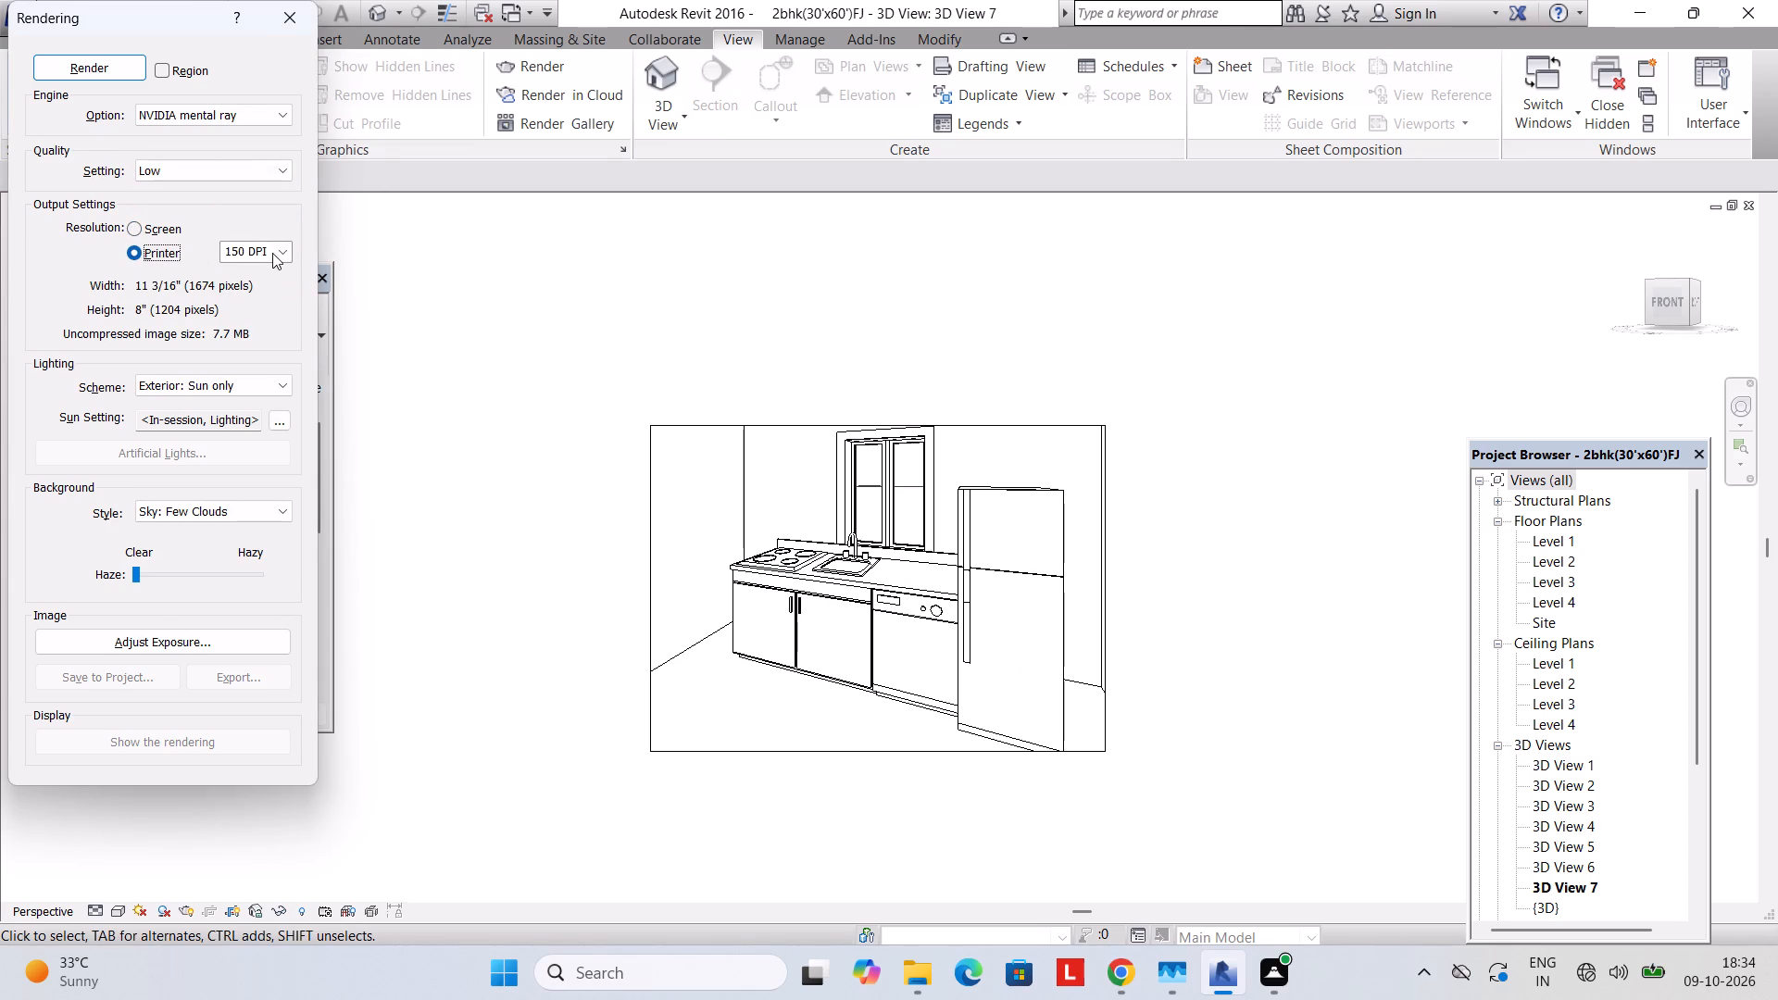
left_click(272, 253)
left_click(293, 246)
left_click(282, 248)
left_click(268, 277)
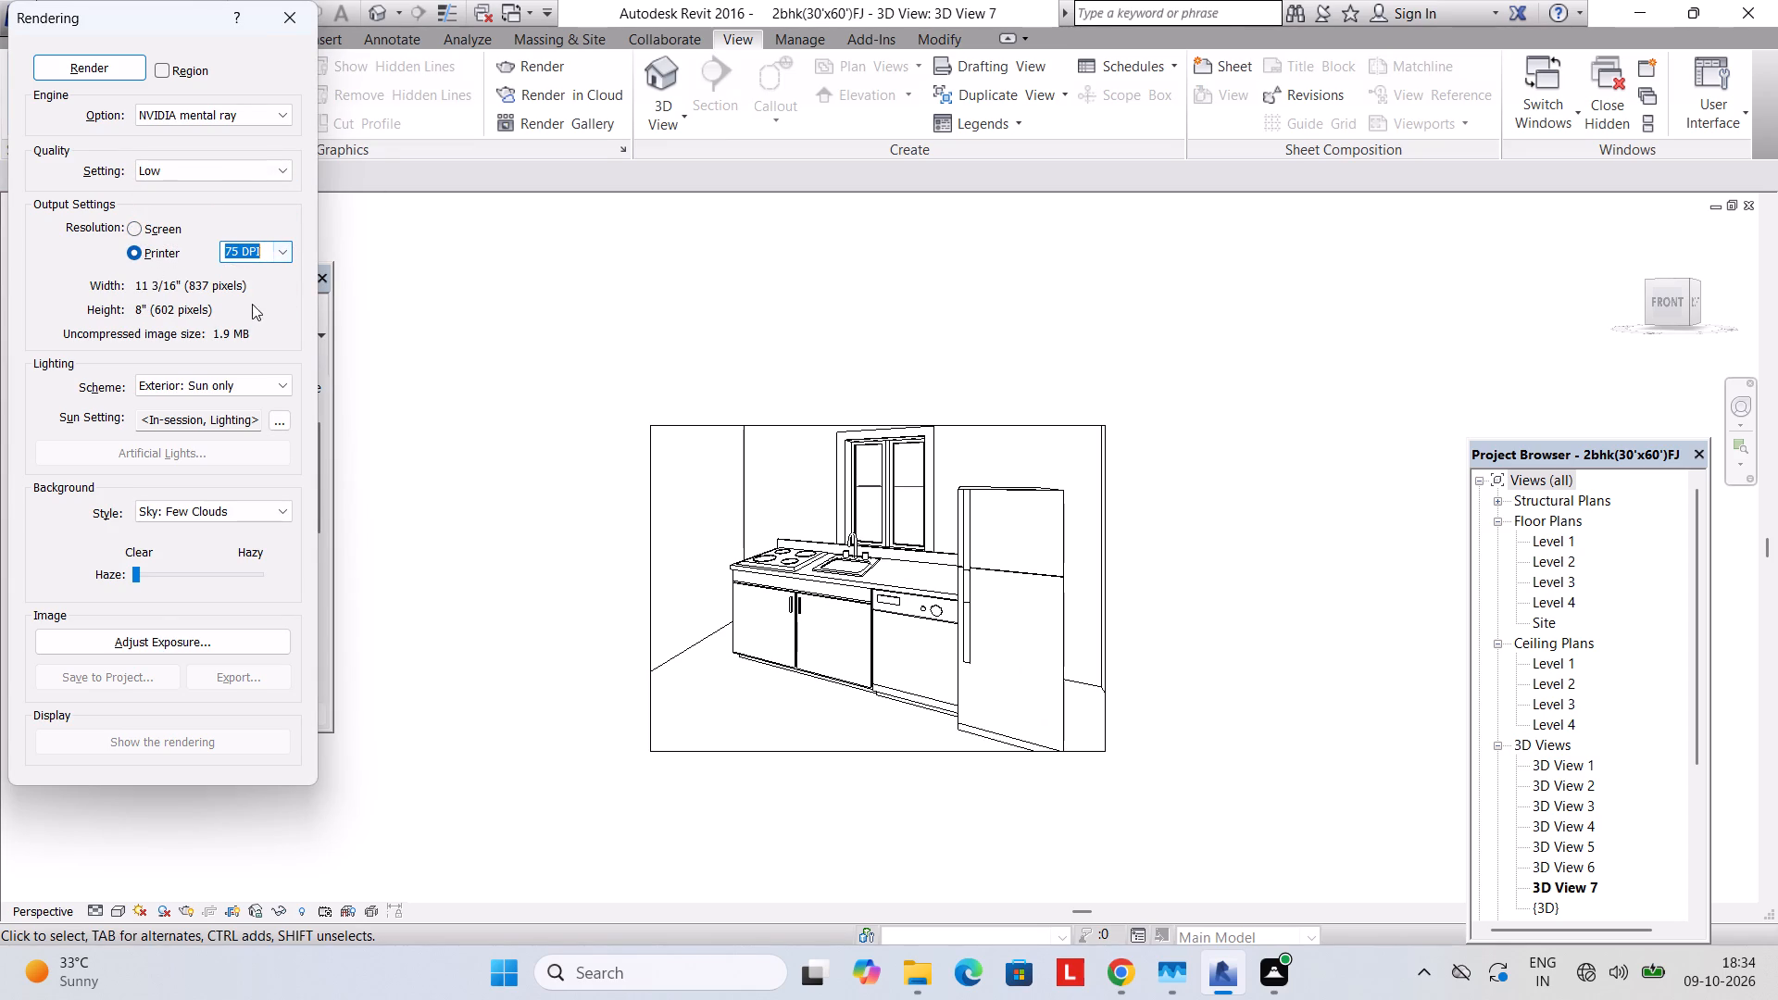
left_click(241, 387)
left_click(244, 475)
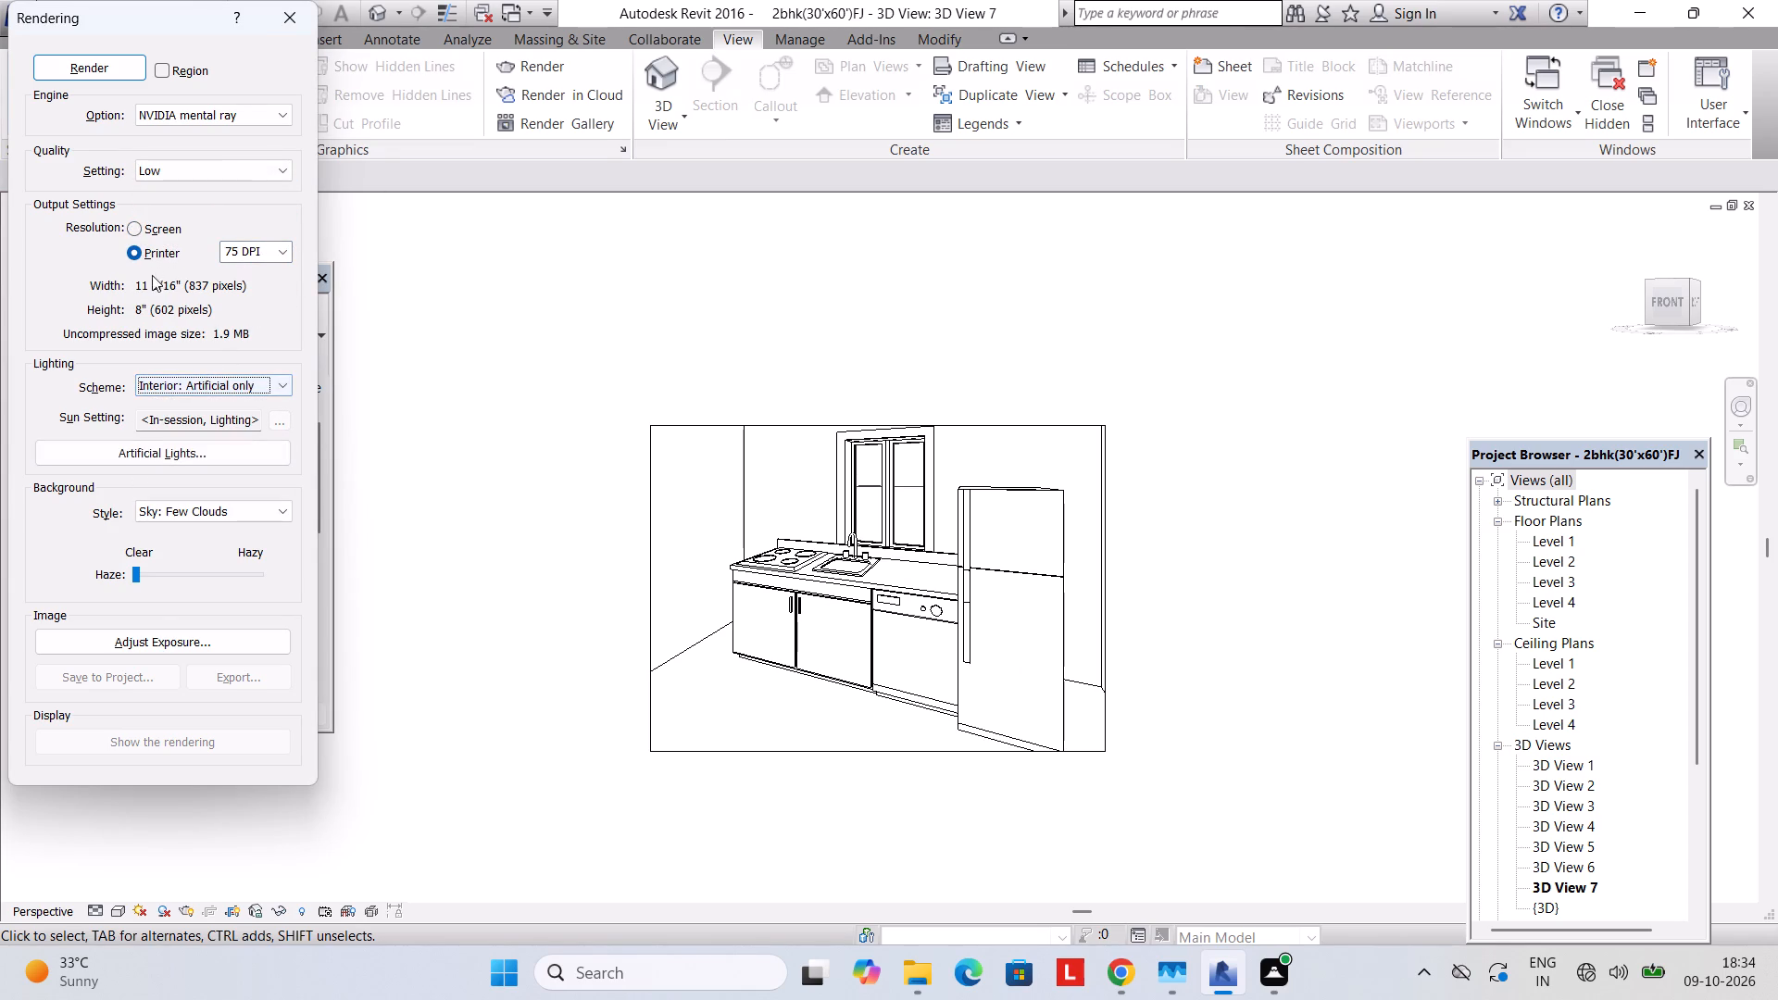
left_click(282, 381)
left_click(229, 465)
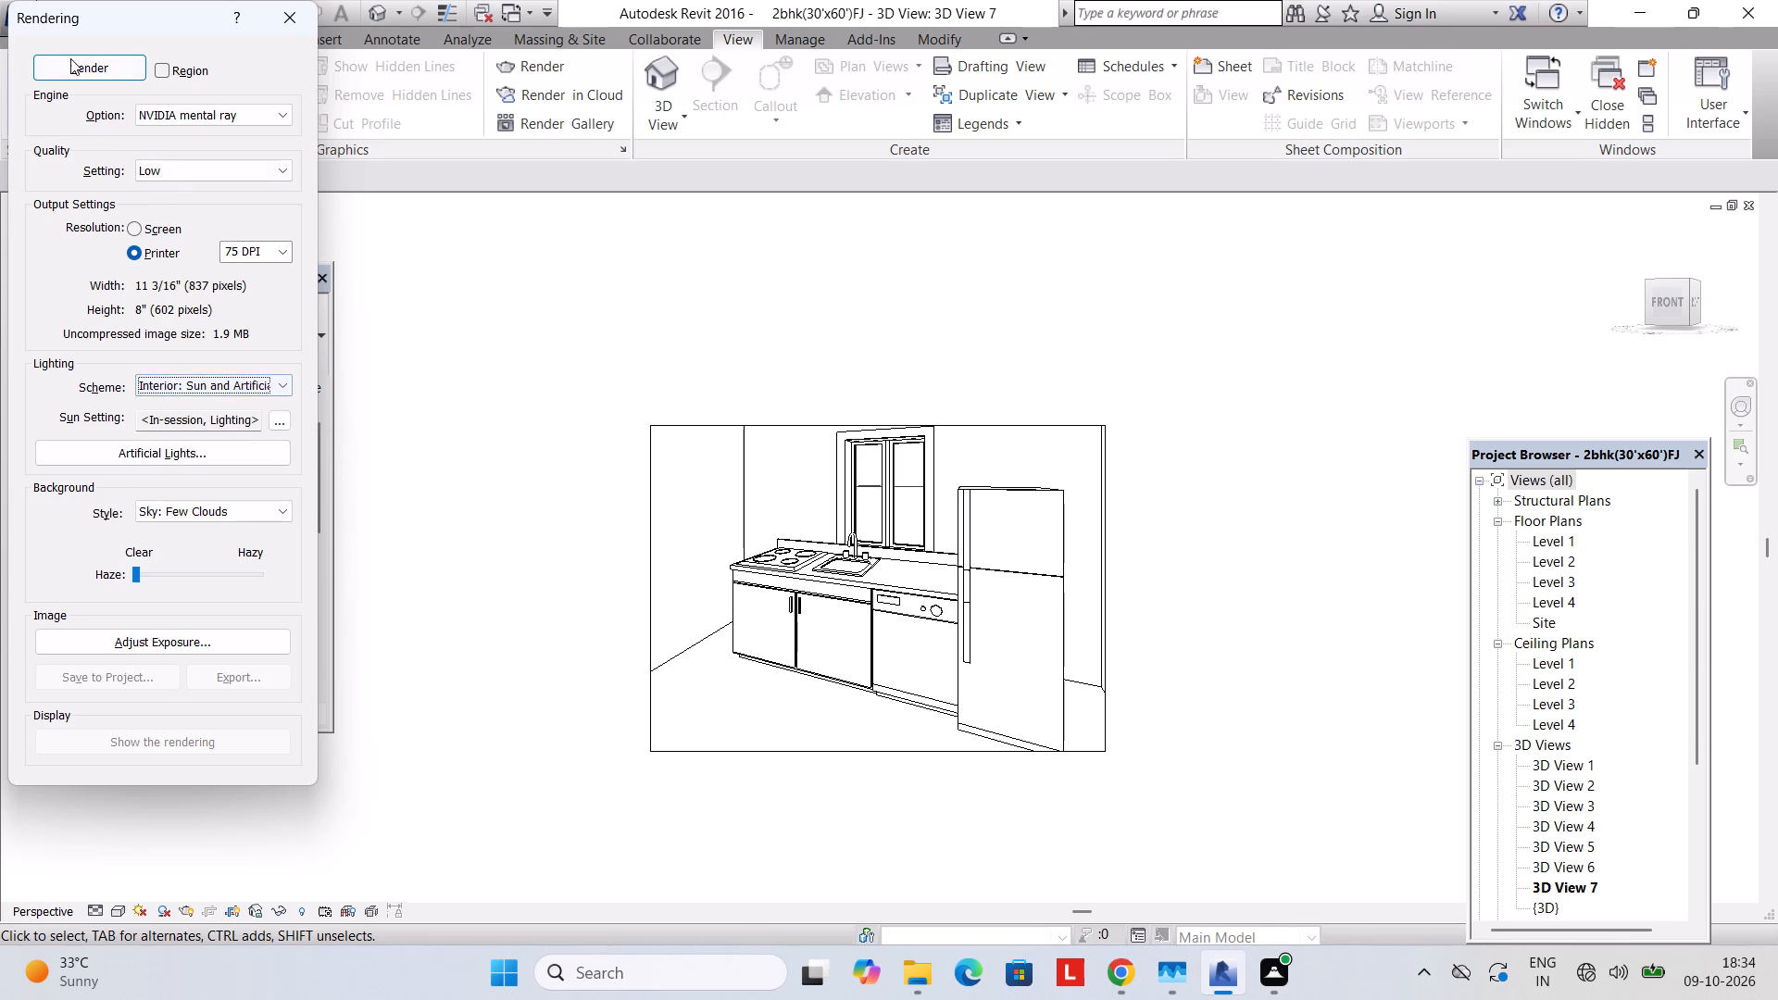
left_click(78, 61)
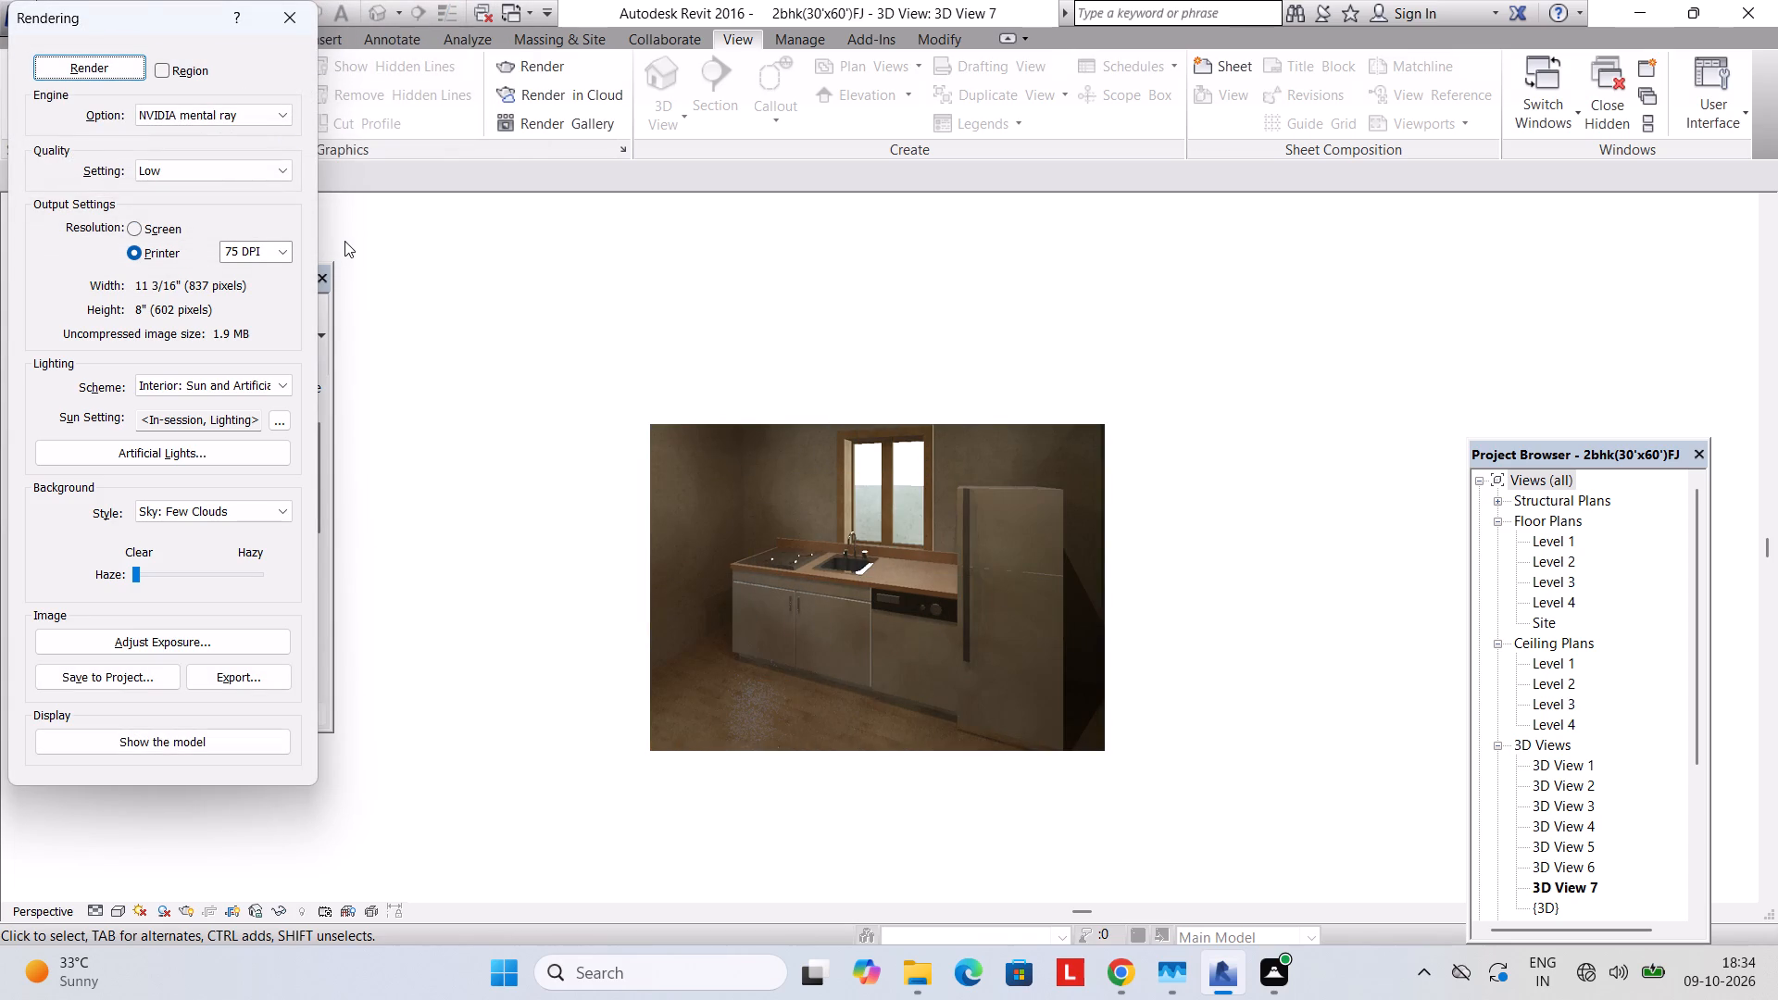
Save the rendered kitchen image to the project as "kitchen" and close the render settings.
left_click(125, 678)
type("kitchen")
key("Return")
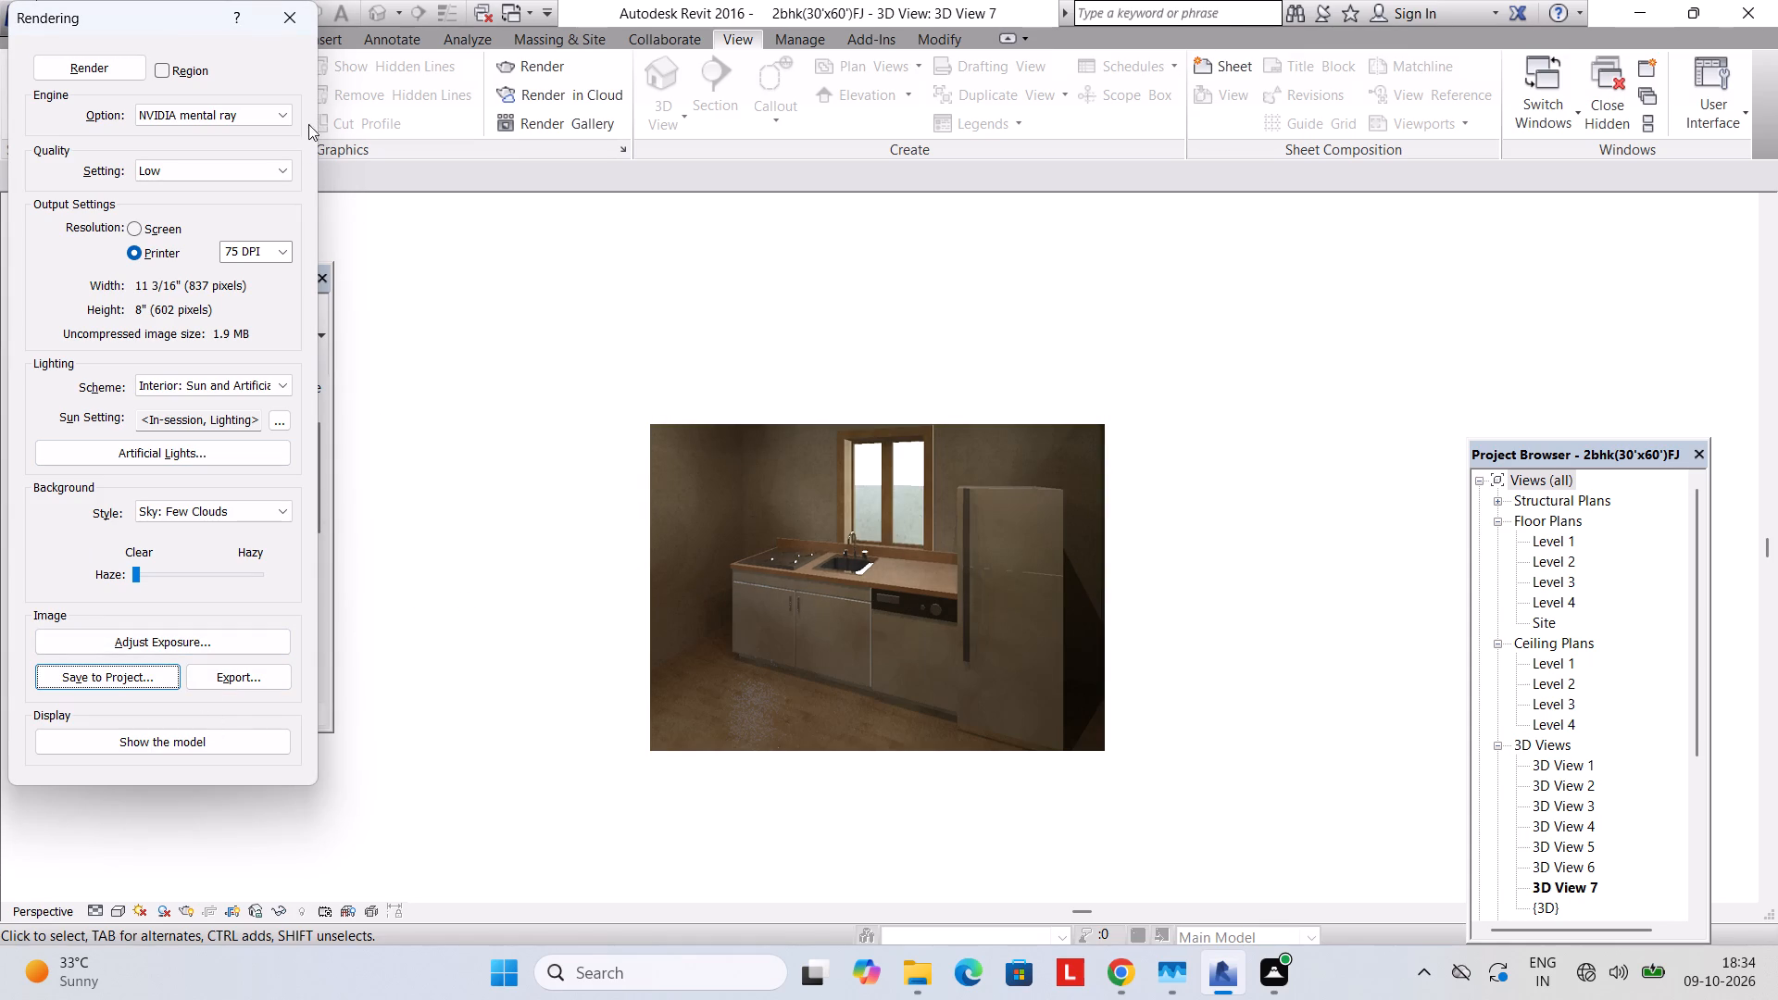
left_click(294, 21)
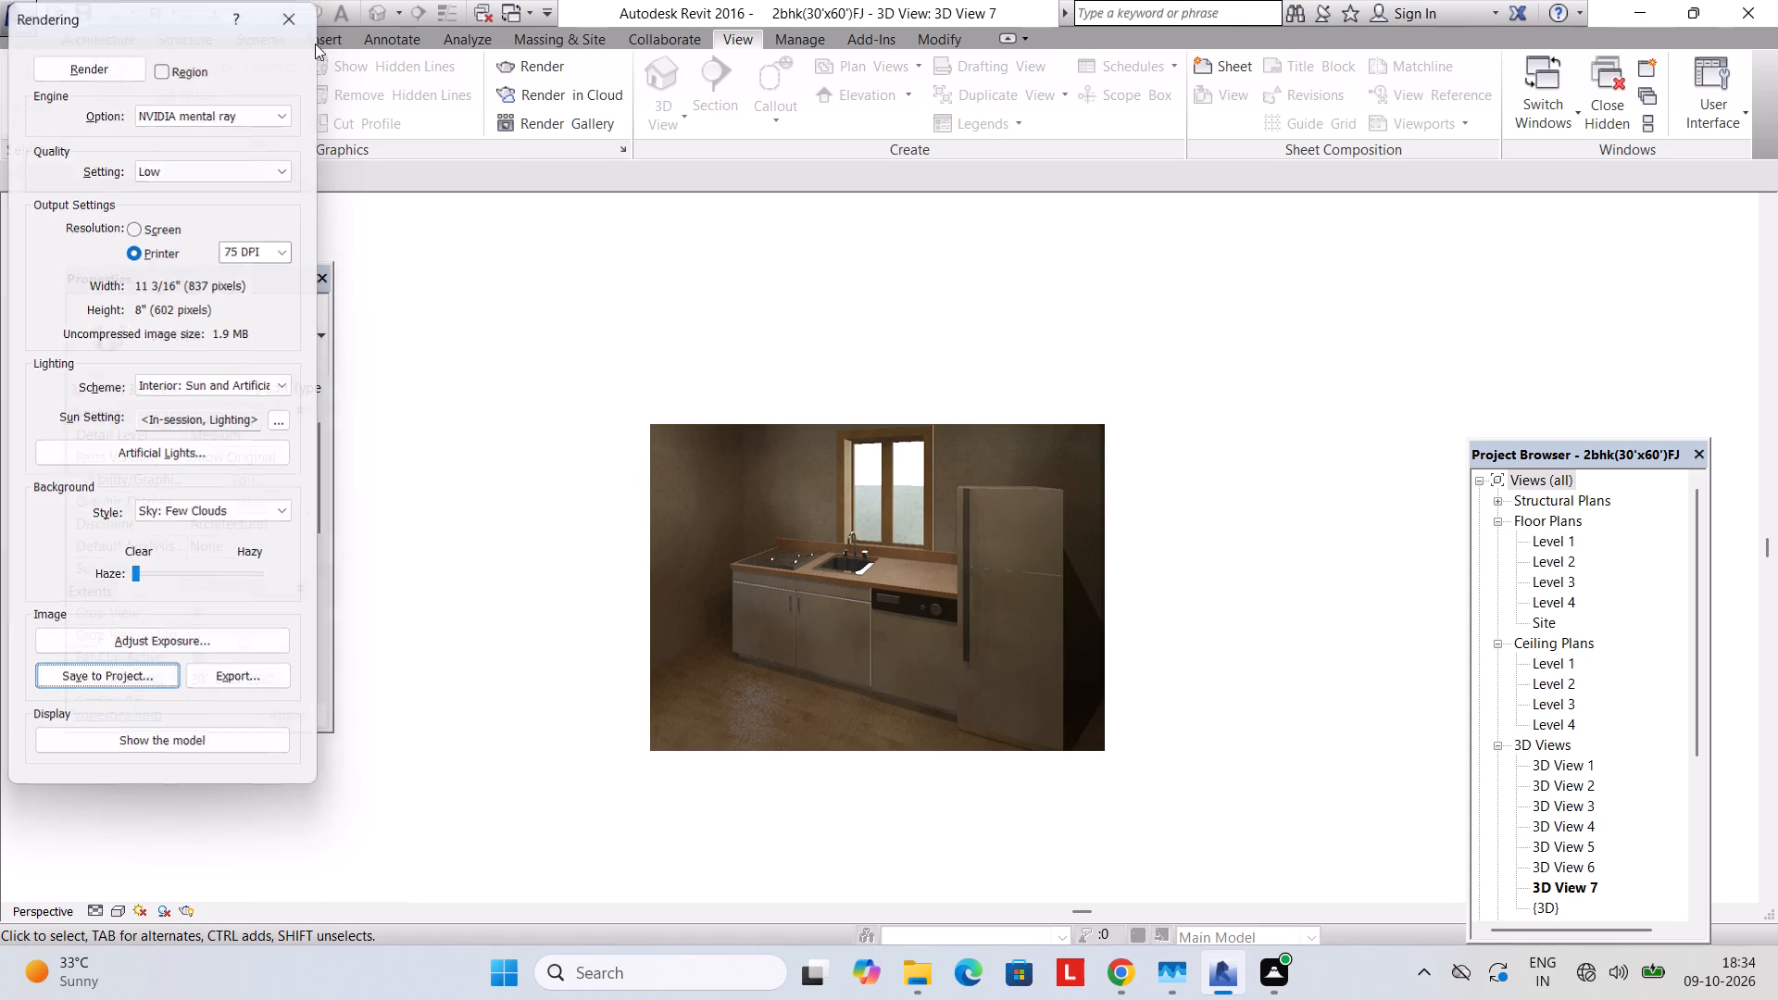
Open the saved "kitchen" rendering and examine the image.
scroll(1662, 678, "down", 18)
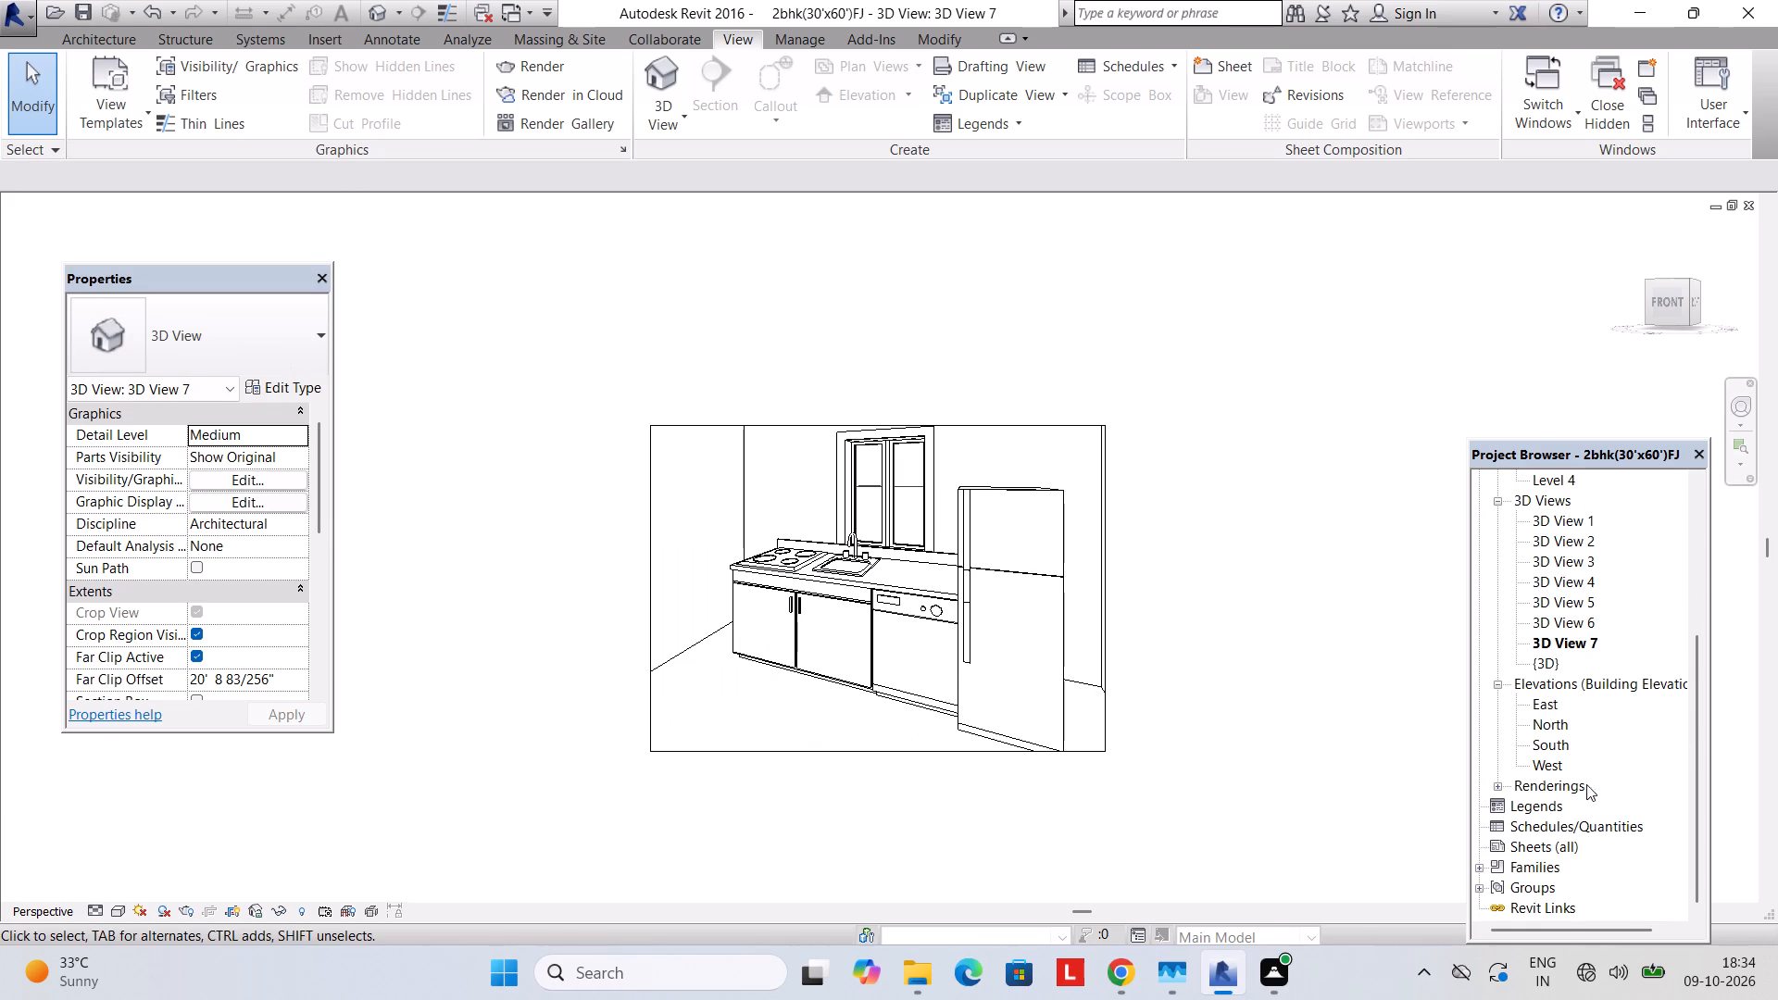
double_click(1578, 784)
double_click(1575, 805)
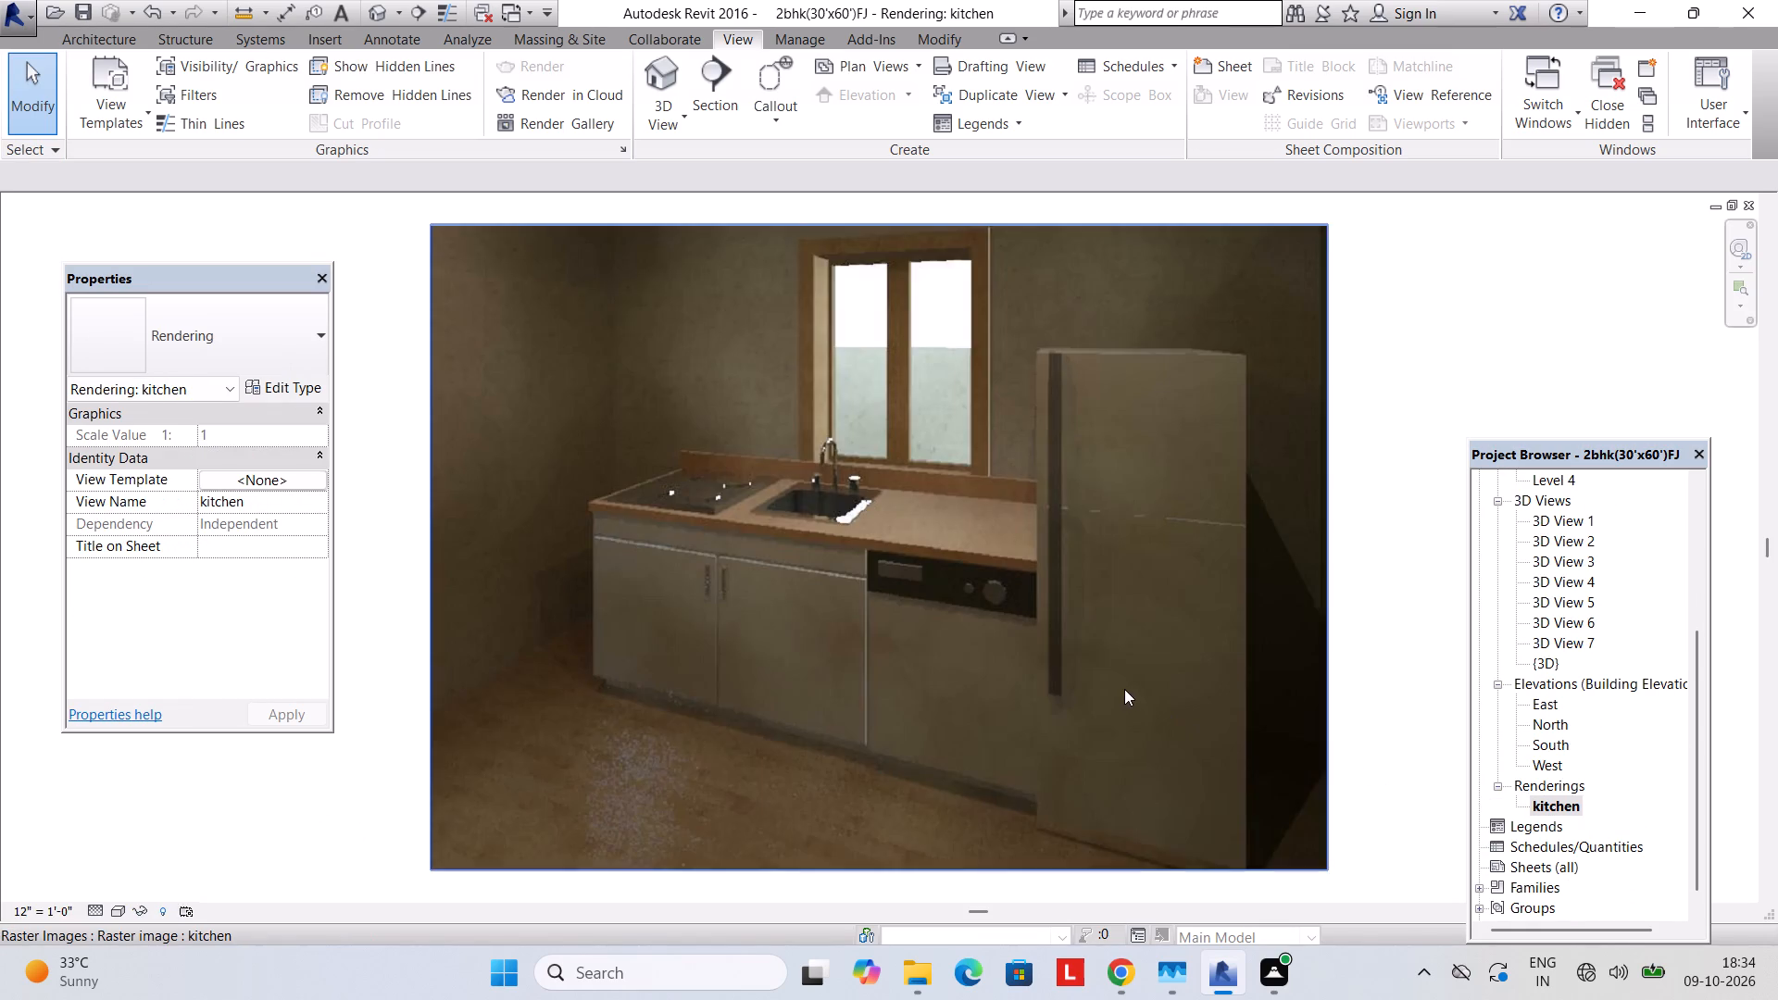
scroll(1124, 689, "up", 2)
scroll(1124, 689, "down", 4)
scroll(1124, 689, "up", 1)
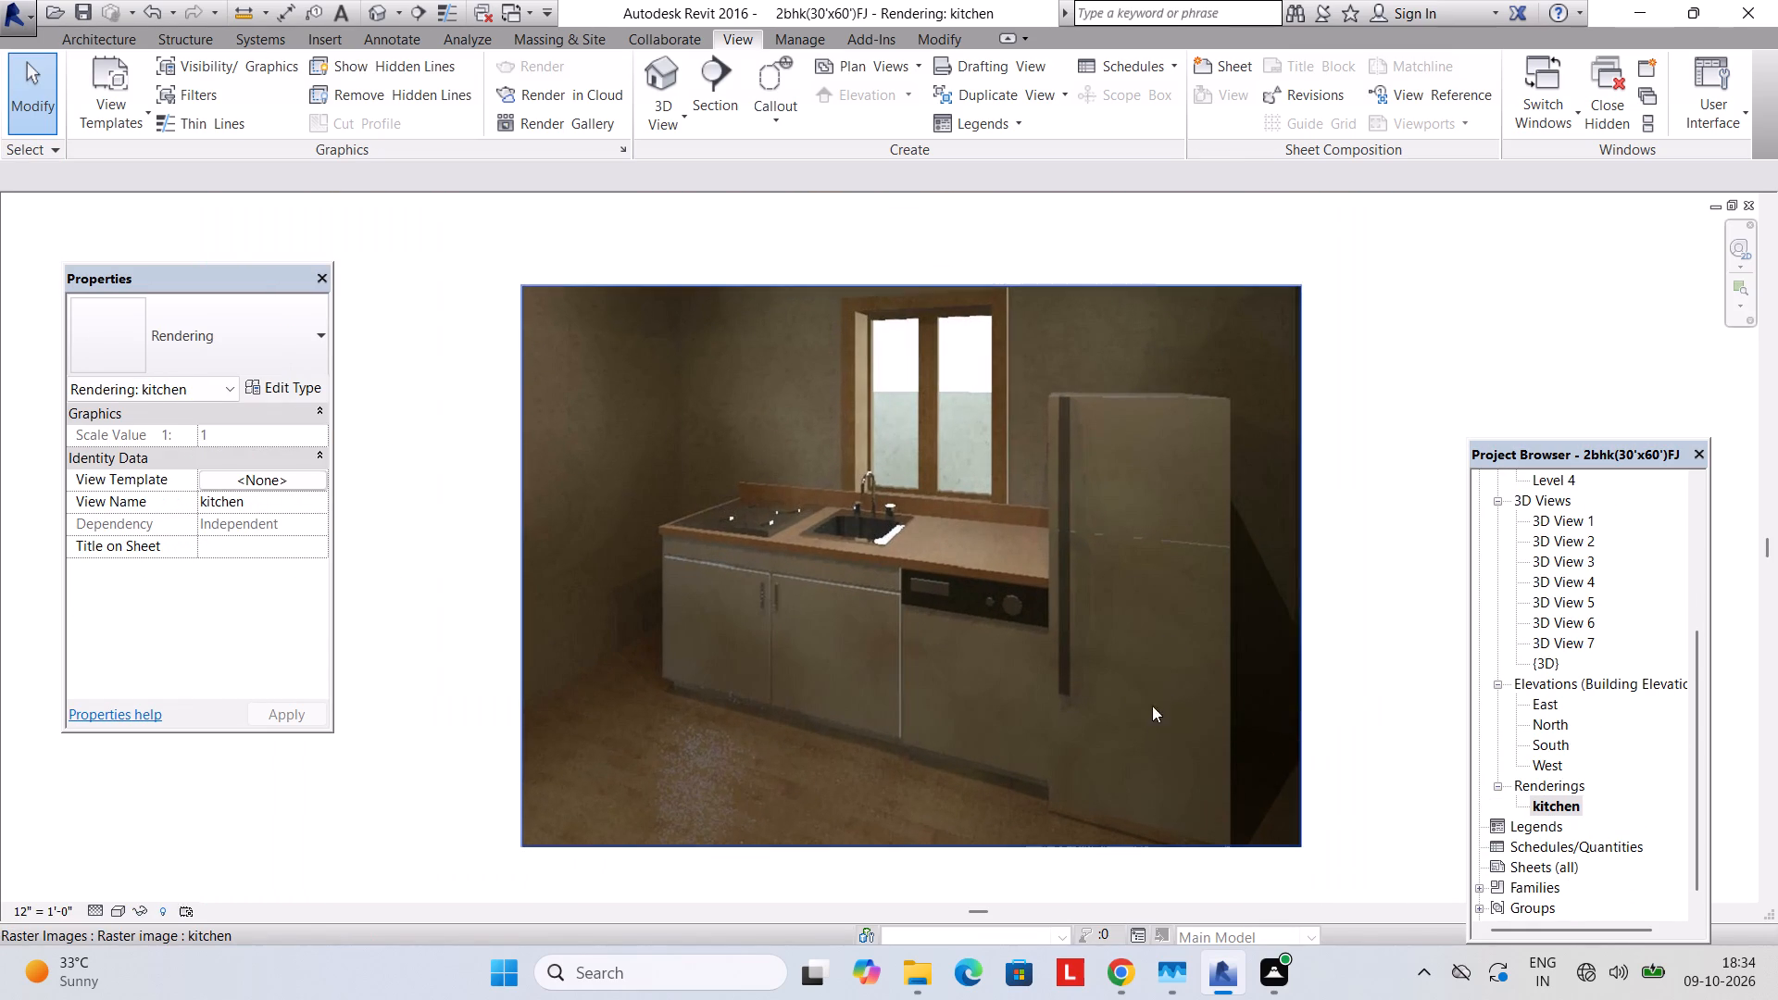
Return to the Level 1 floor plan and look over the whole layout.
scroll(1707, 638, "up", 15)
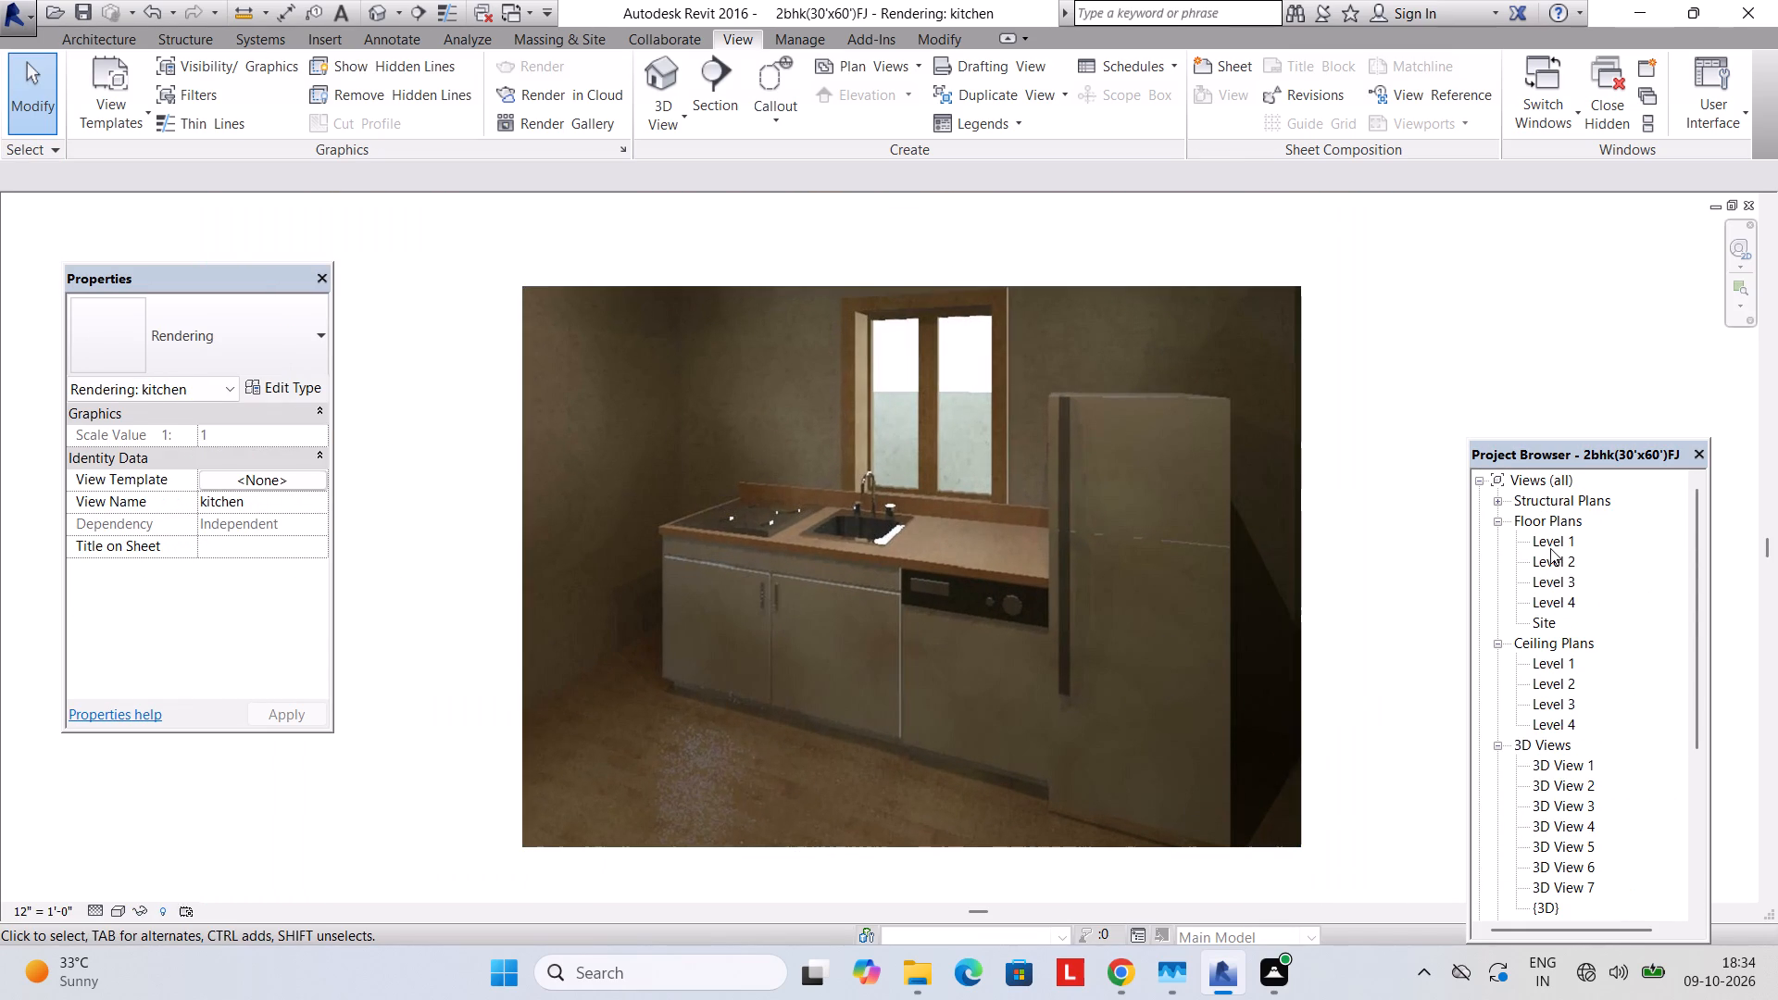
double_click(1547, 538)
scroll(1209, 569, "down", 3)
middle_click_drag(1209, 593, 1203, 497)
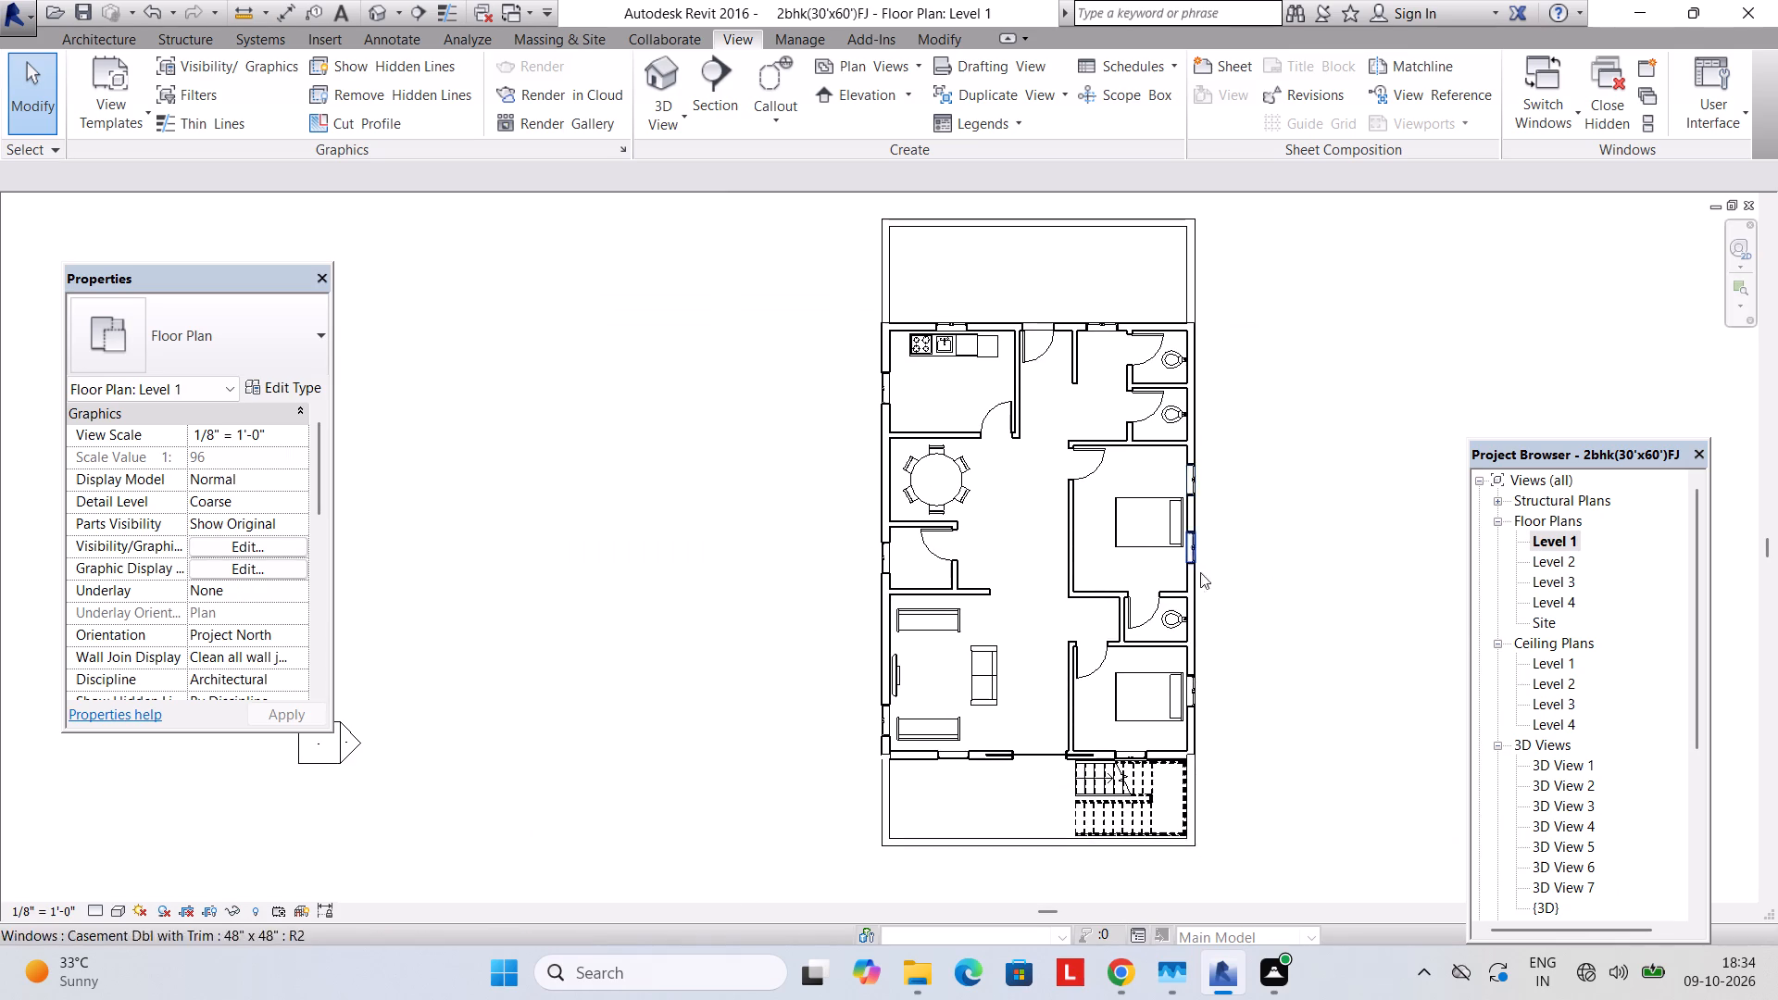
middle_click(1204, 597)
middle_click_drag(1217, 646, 1183, 581)
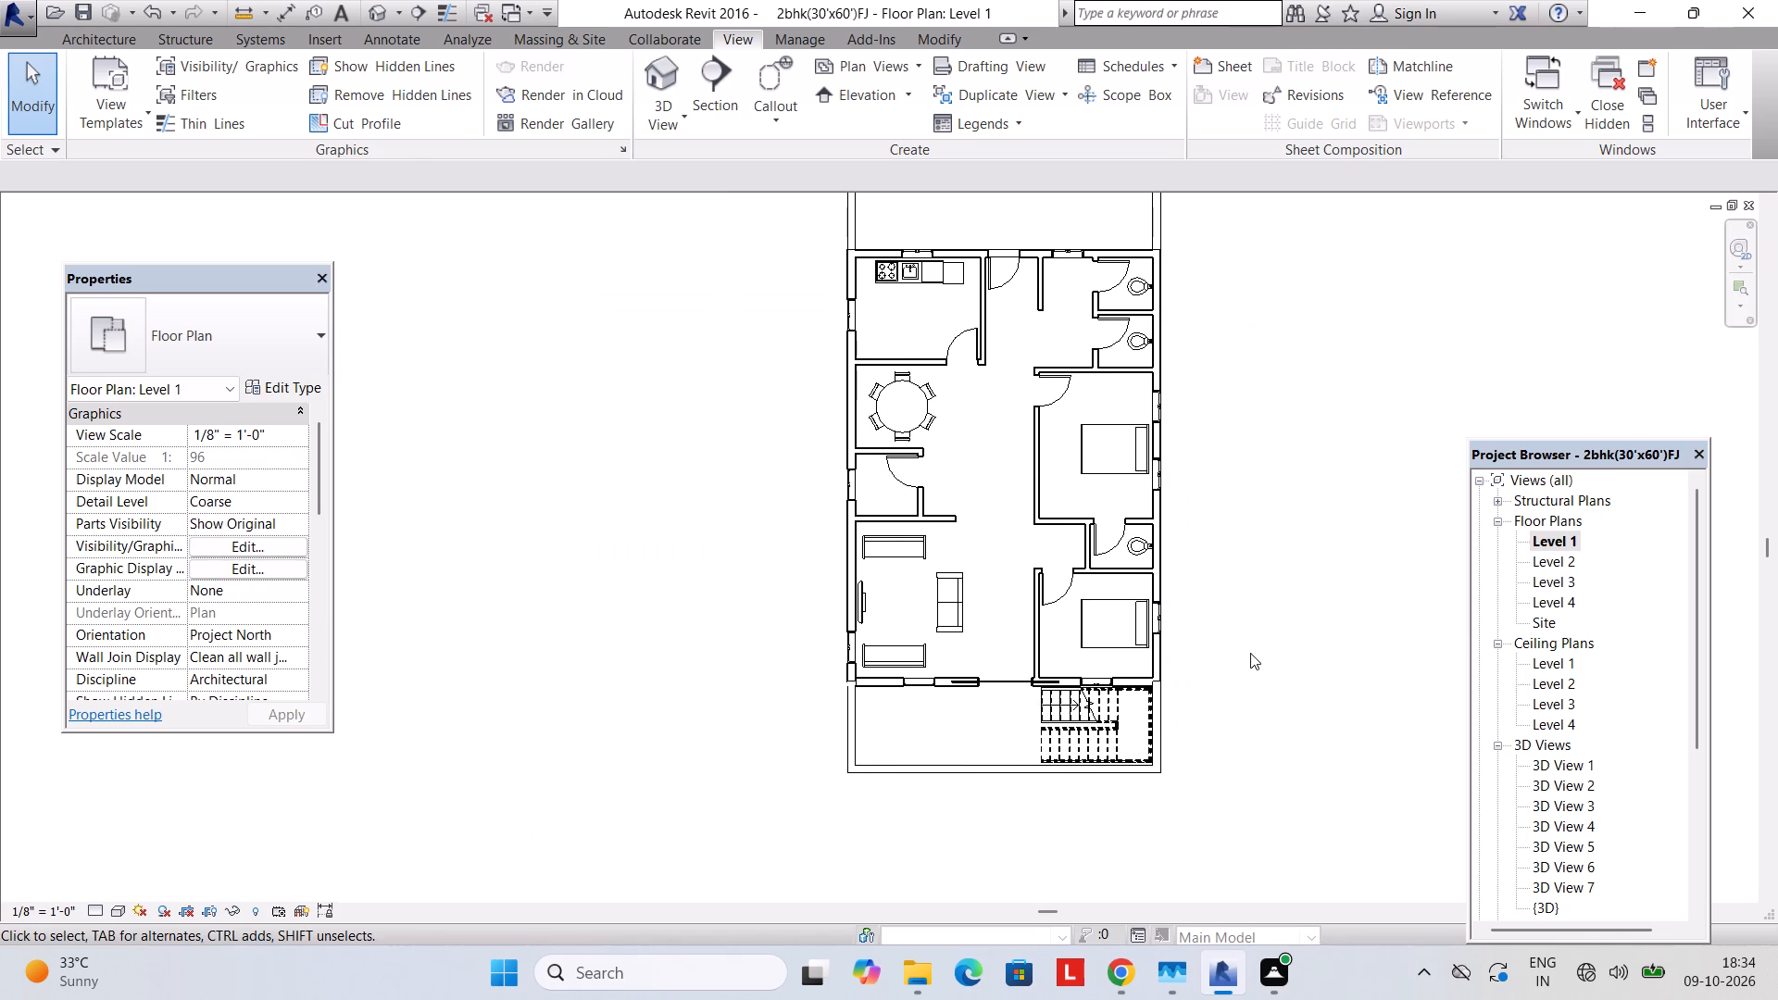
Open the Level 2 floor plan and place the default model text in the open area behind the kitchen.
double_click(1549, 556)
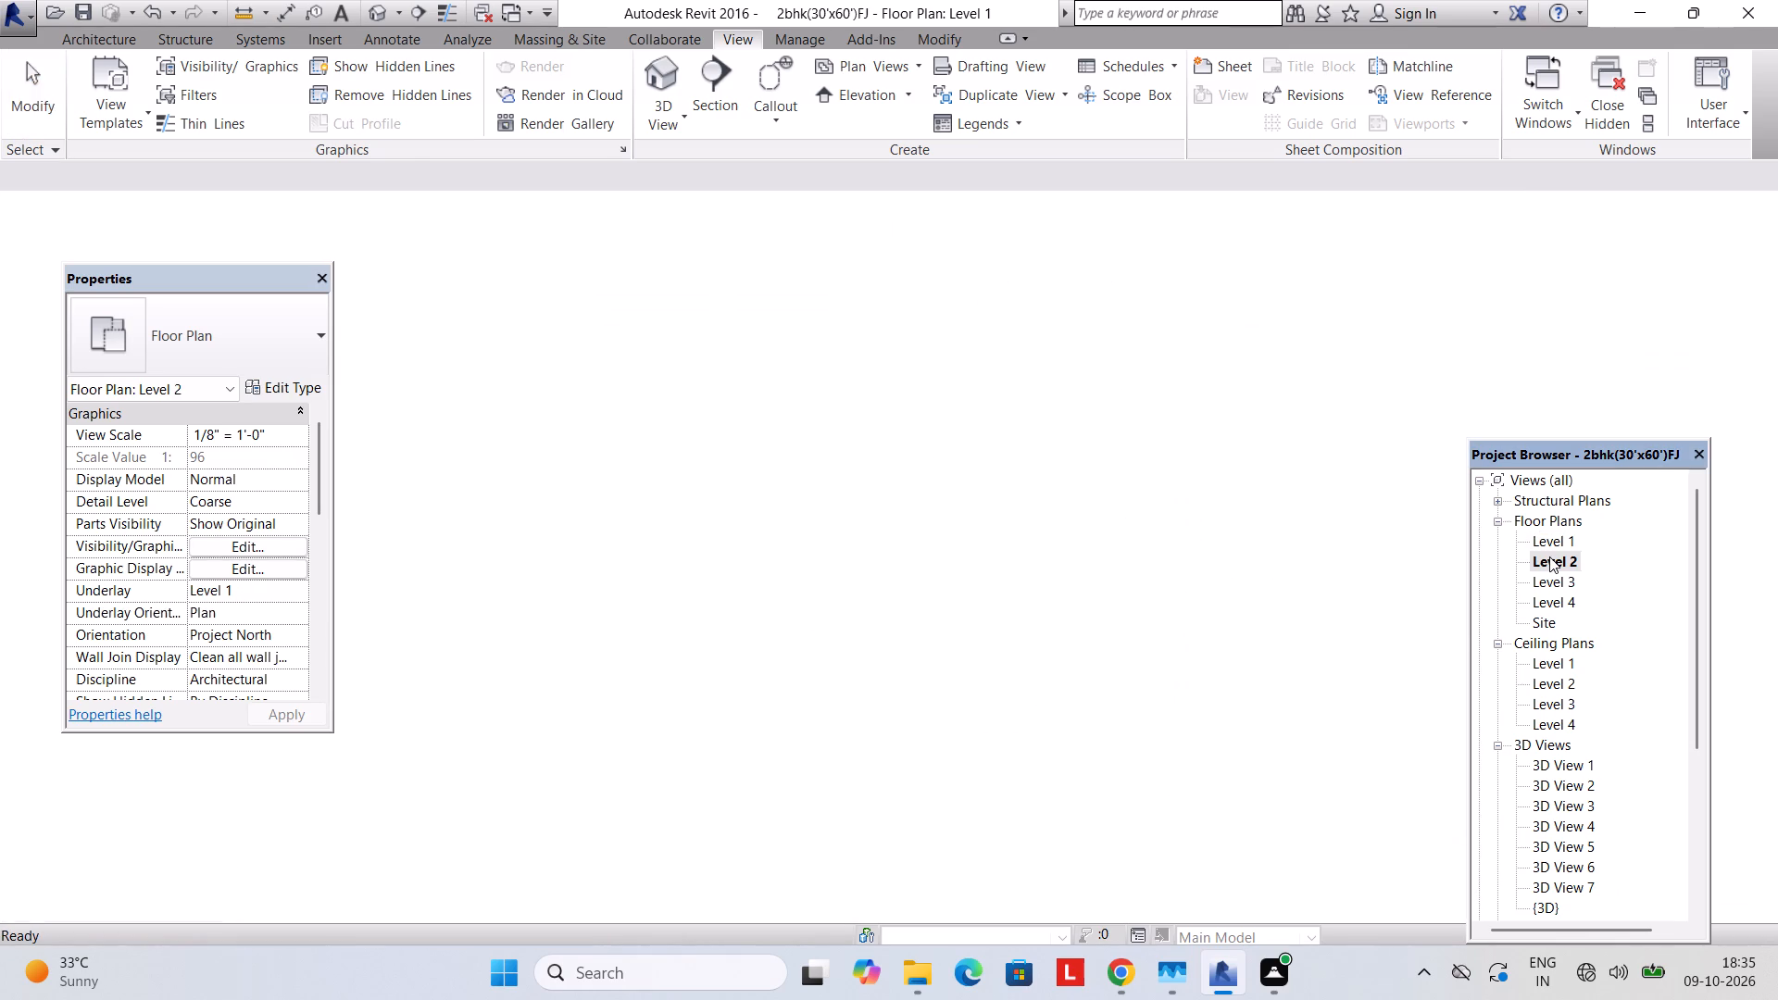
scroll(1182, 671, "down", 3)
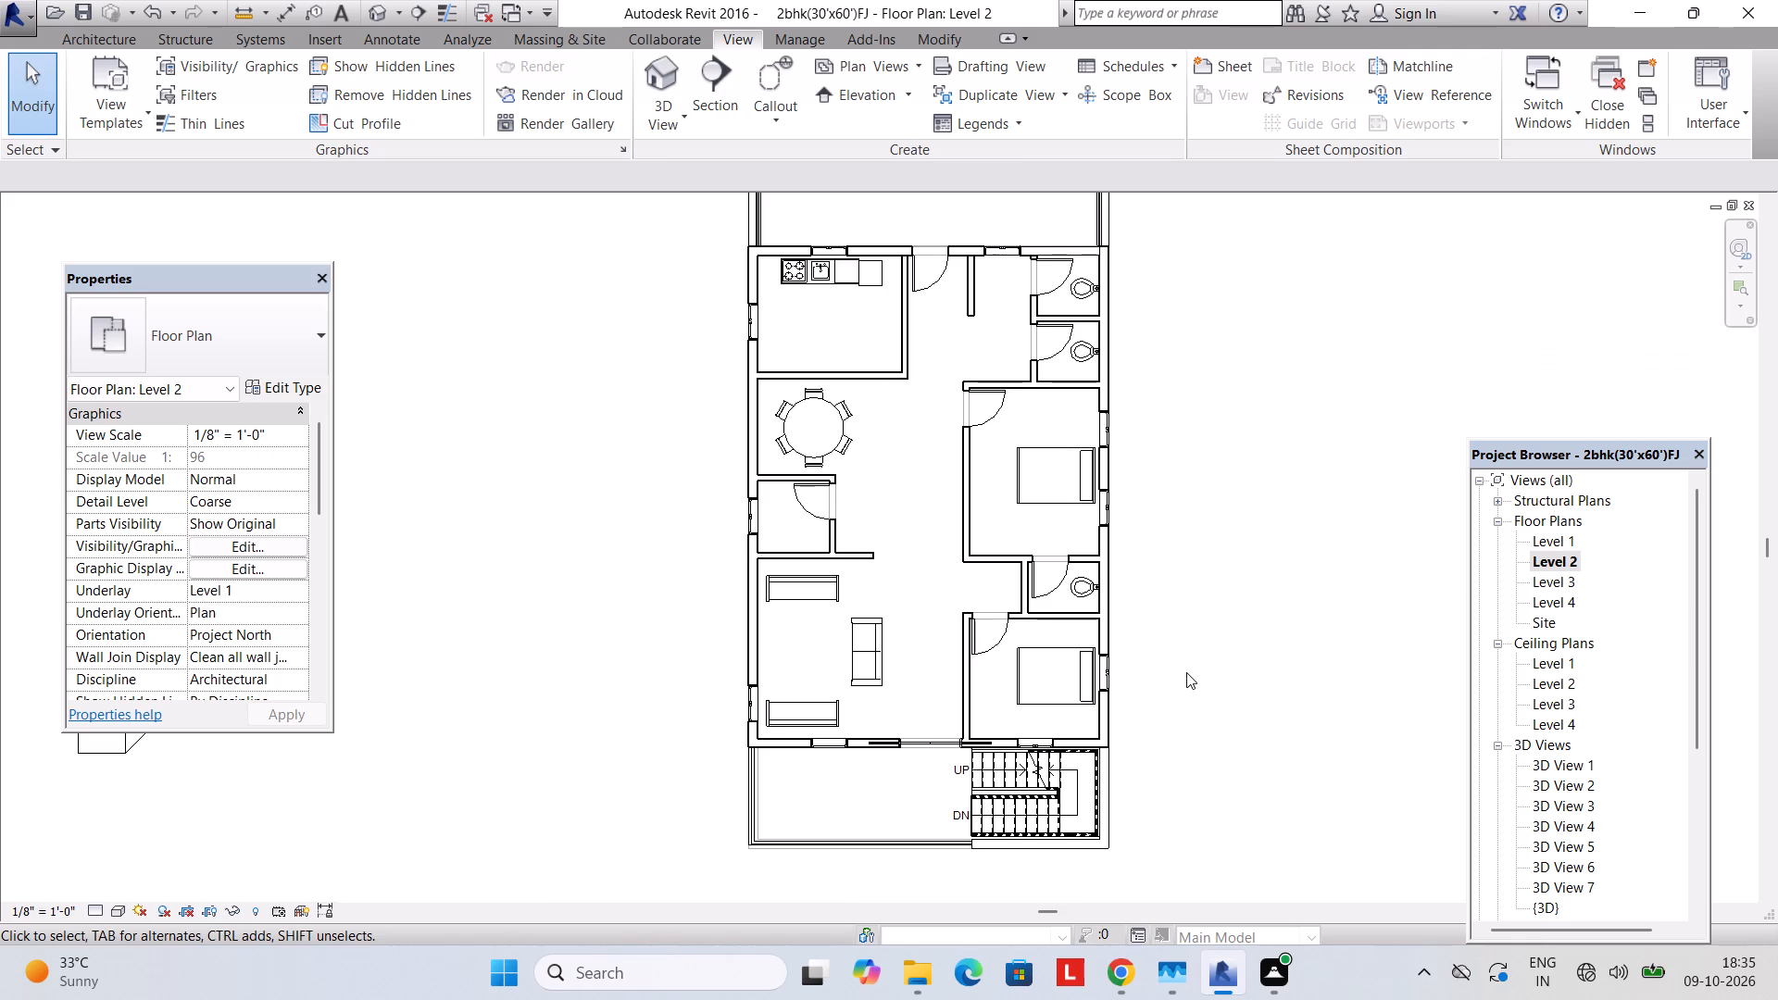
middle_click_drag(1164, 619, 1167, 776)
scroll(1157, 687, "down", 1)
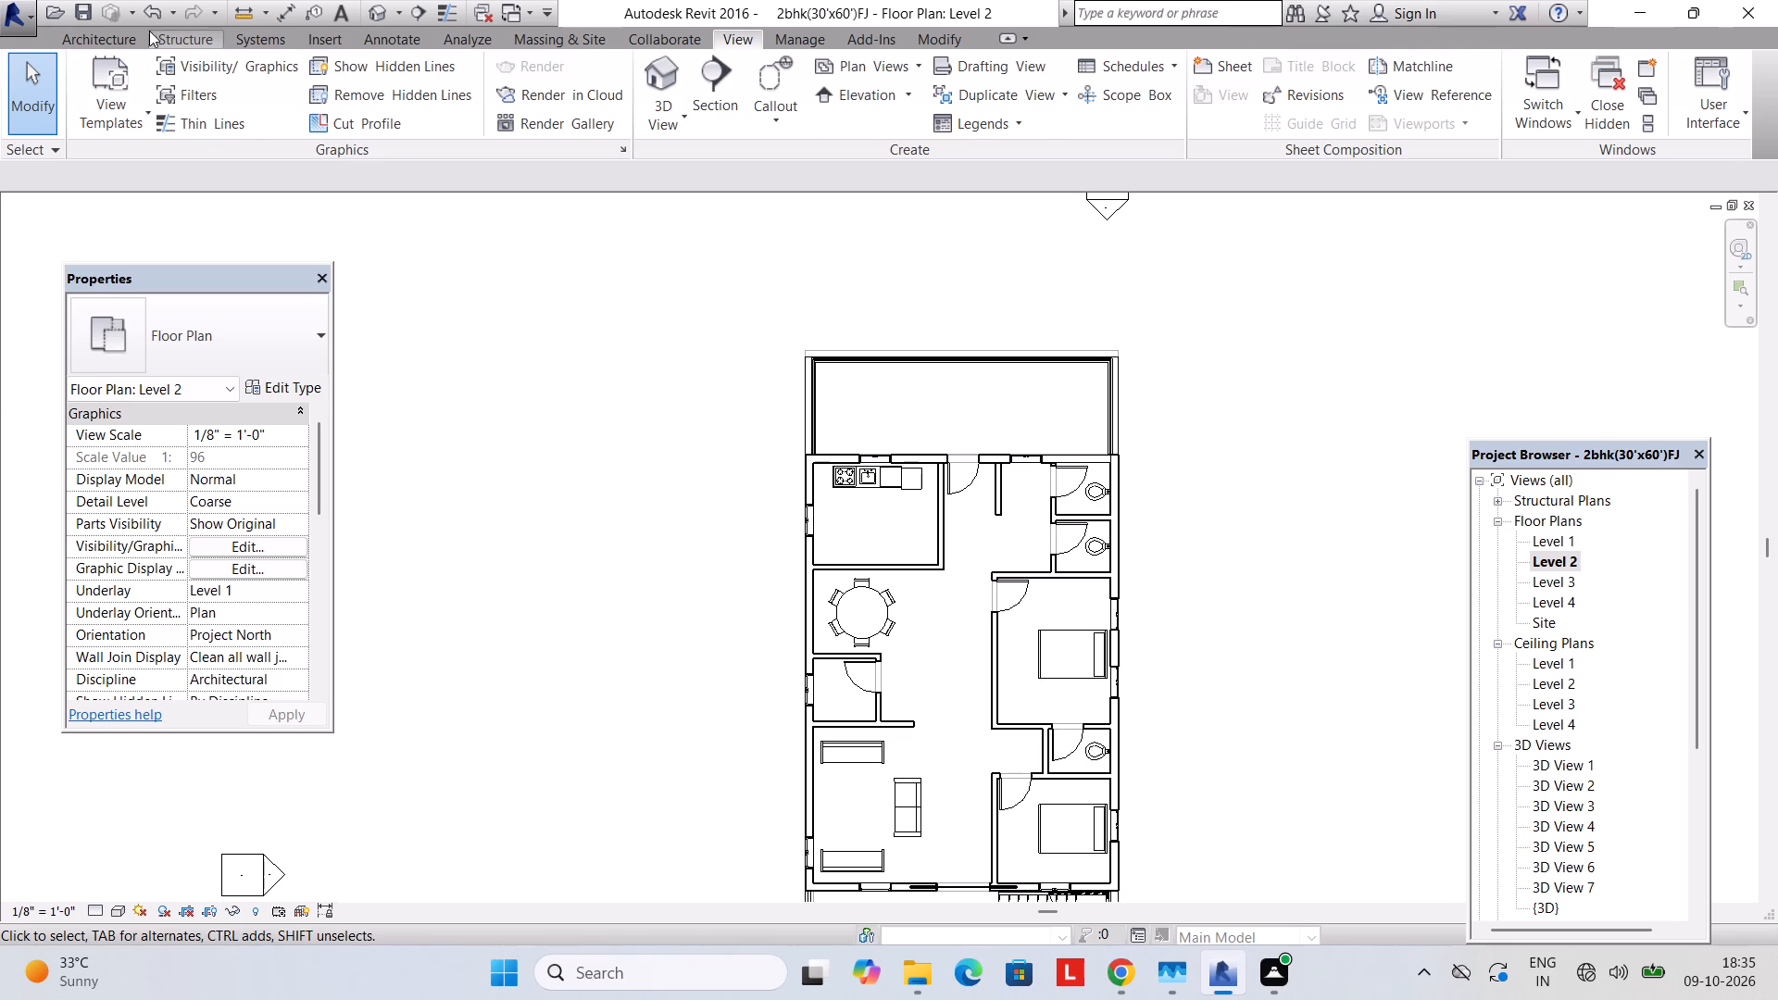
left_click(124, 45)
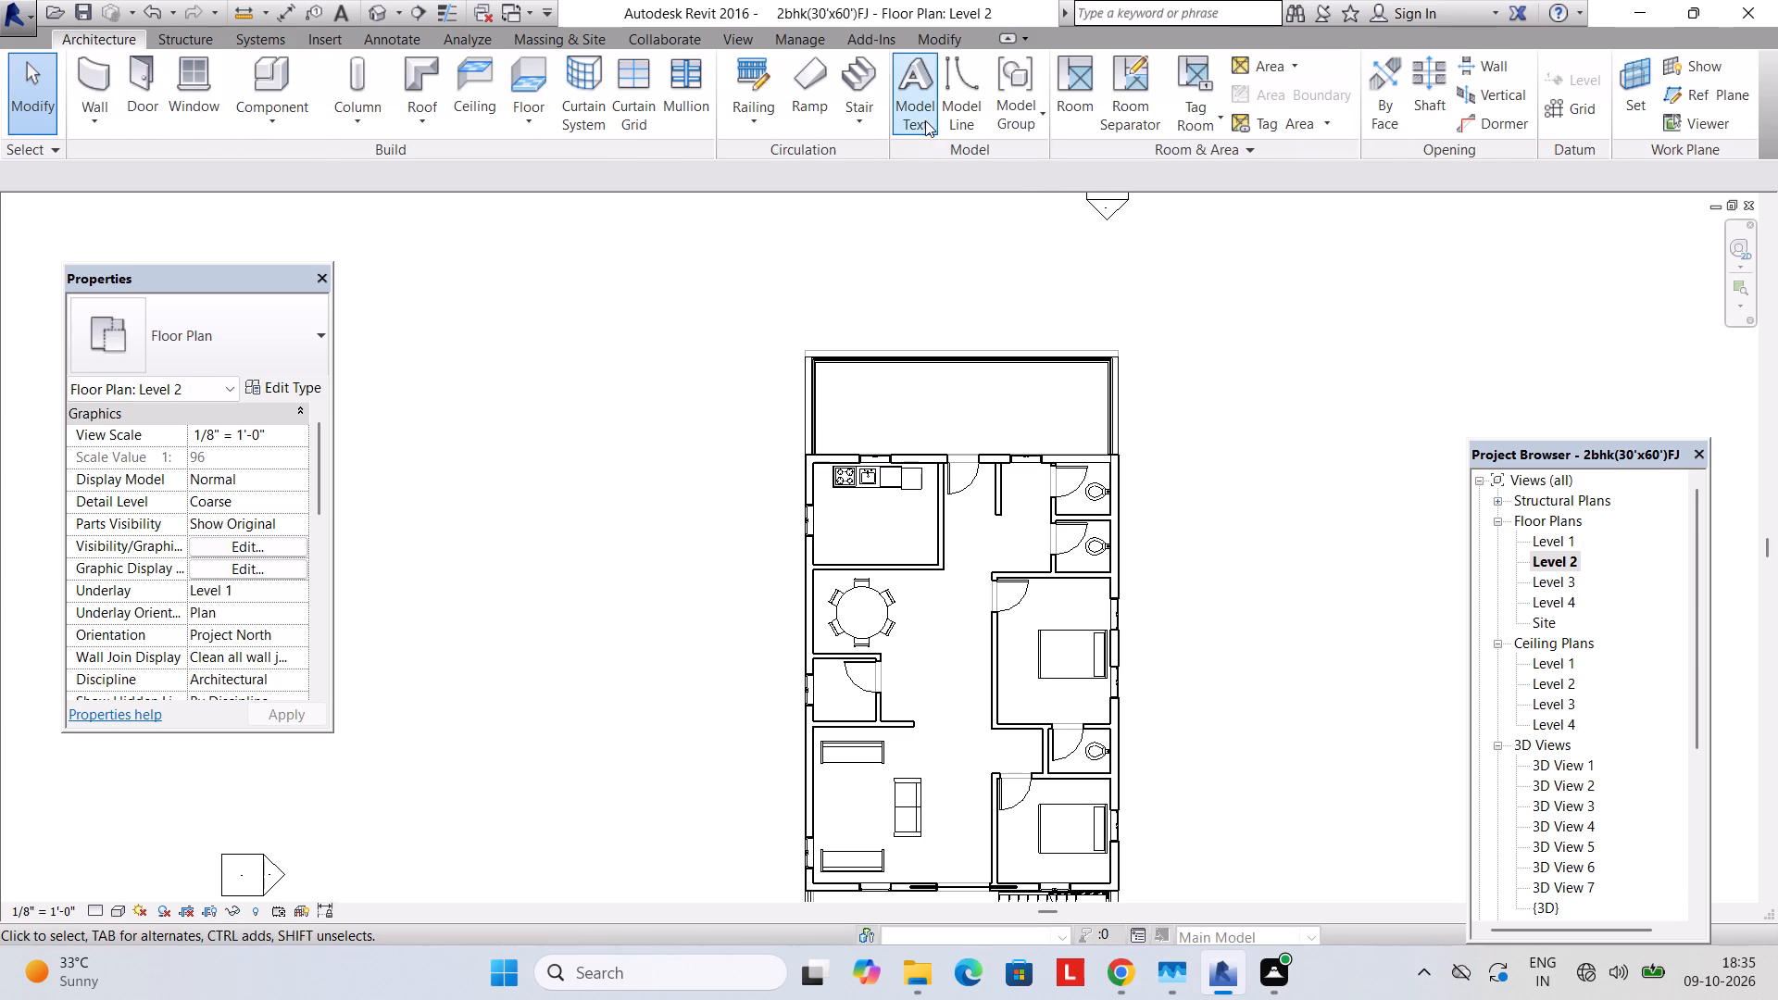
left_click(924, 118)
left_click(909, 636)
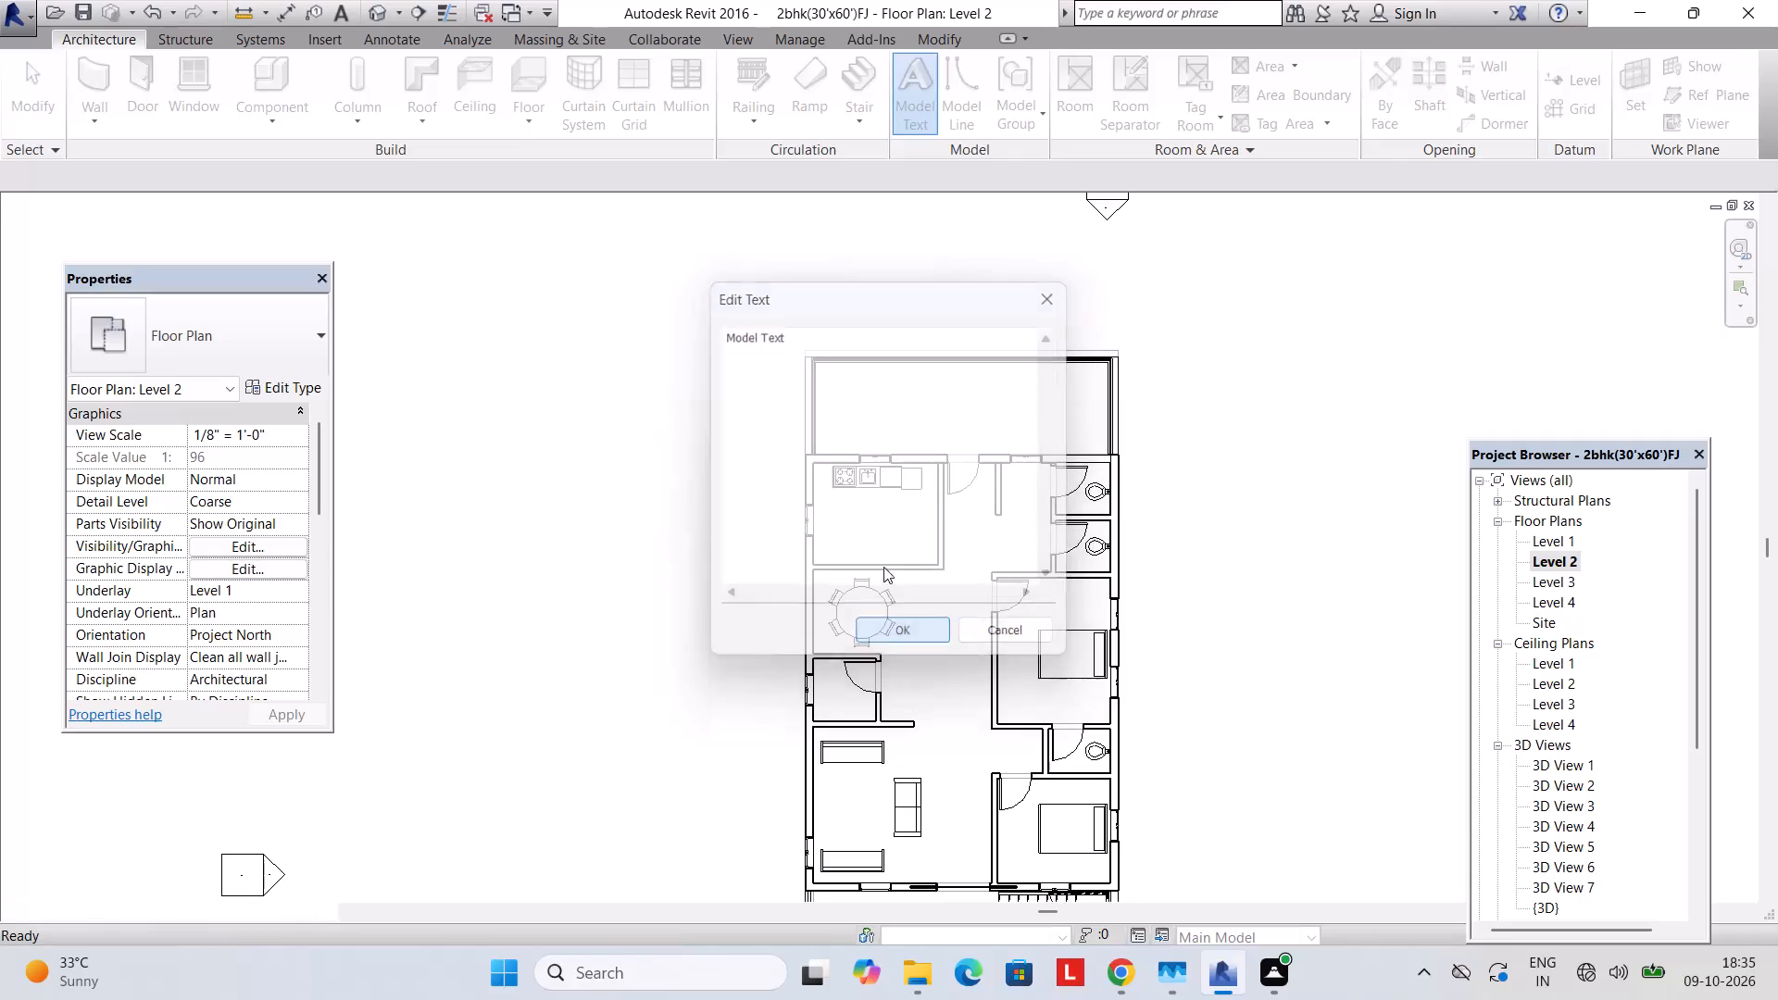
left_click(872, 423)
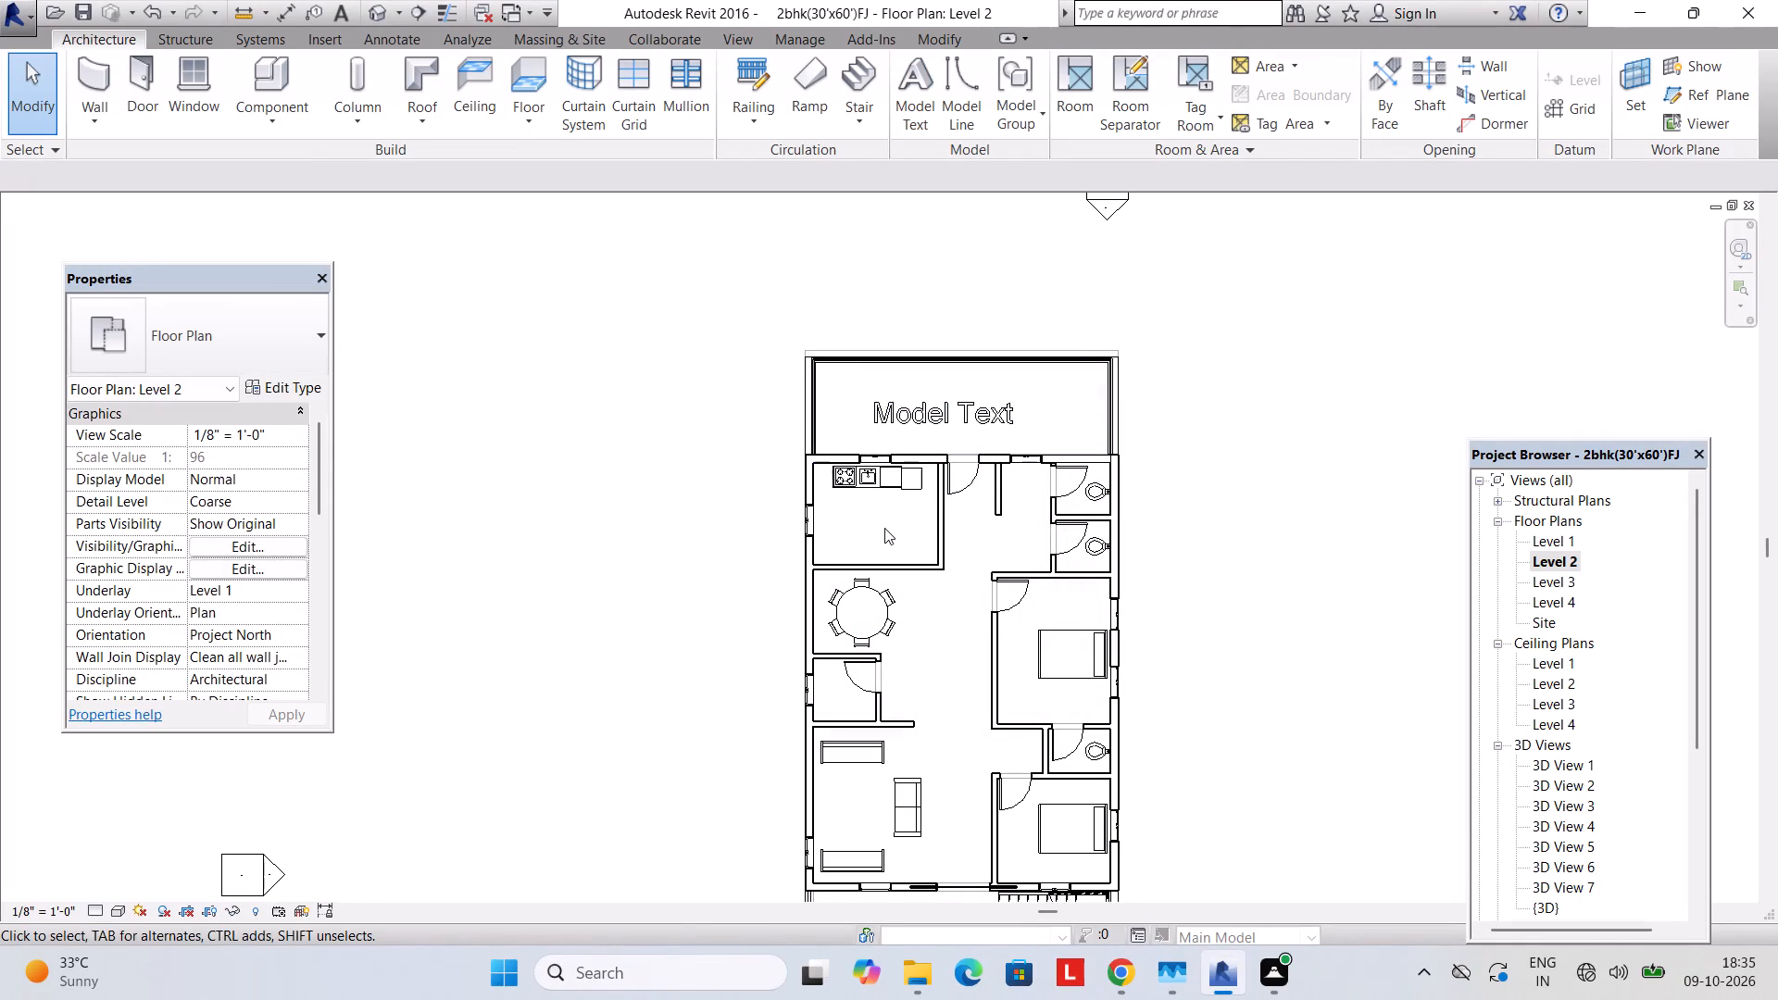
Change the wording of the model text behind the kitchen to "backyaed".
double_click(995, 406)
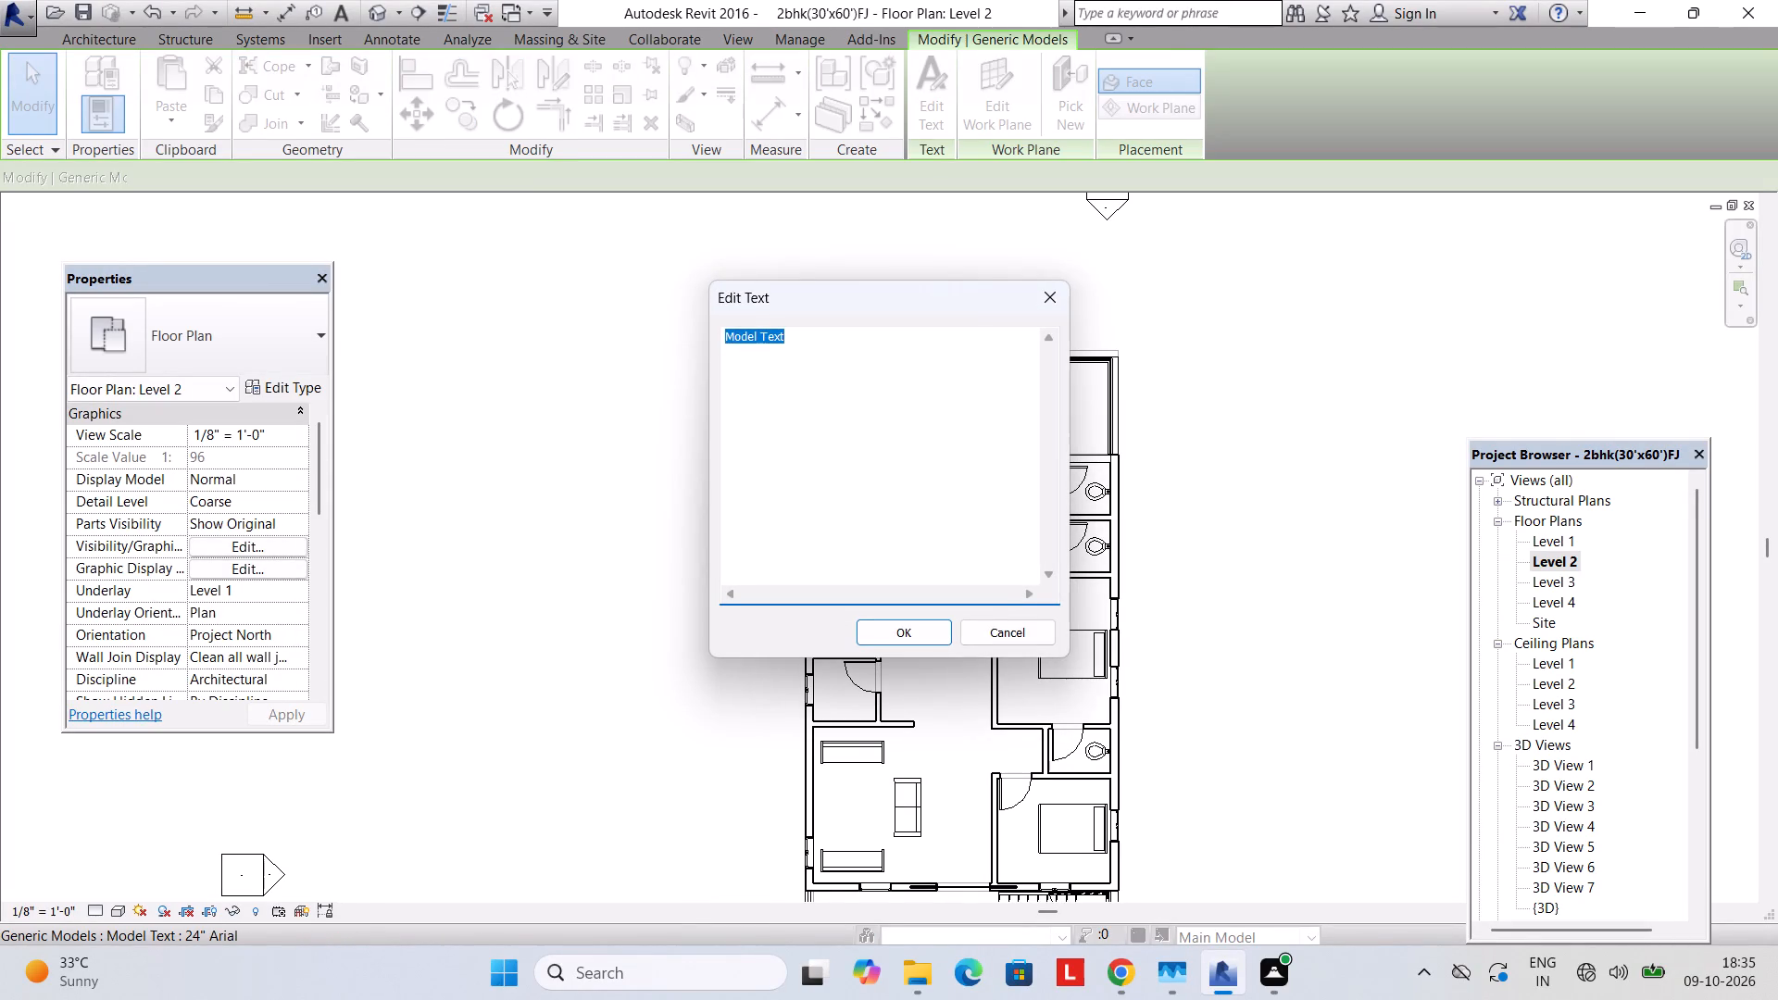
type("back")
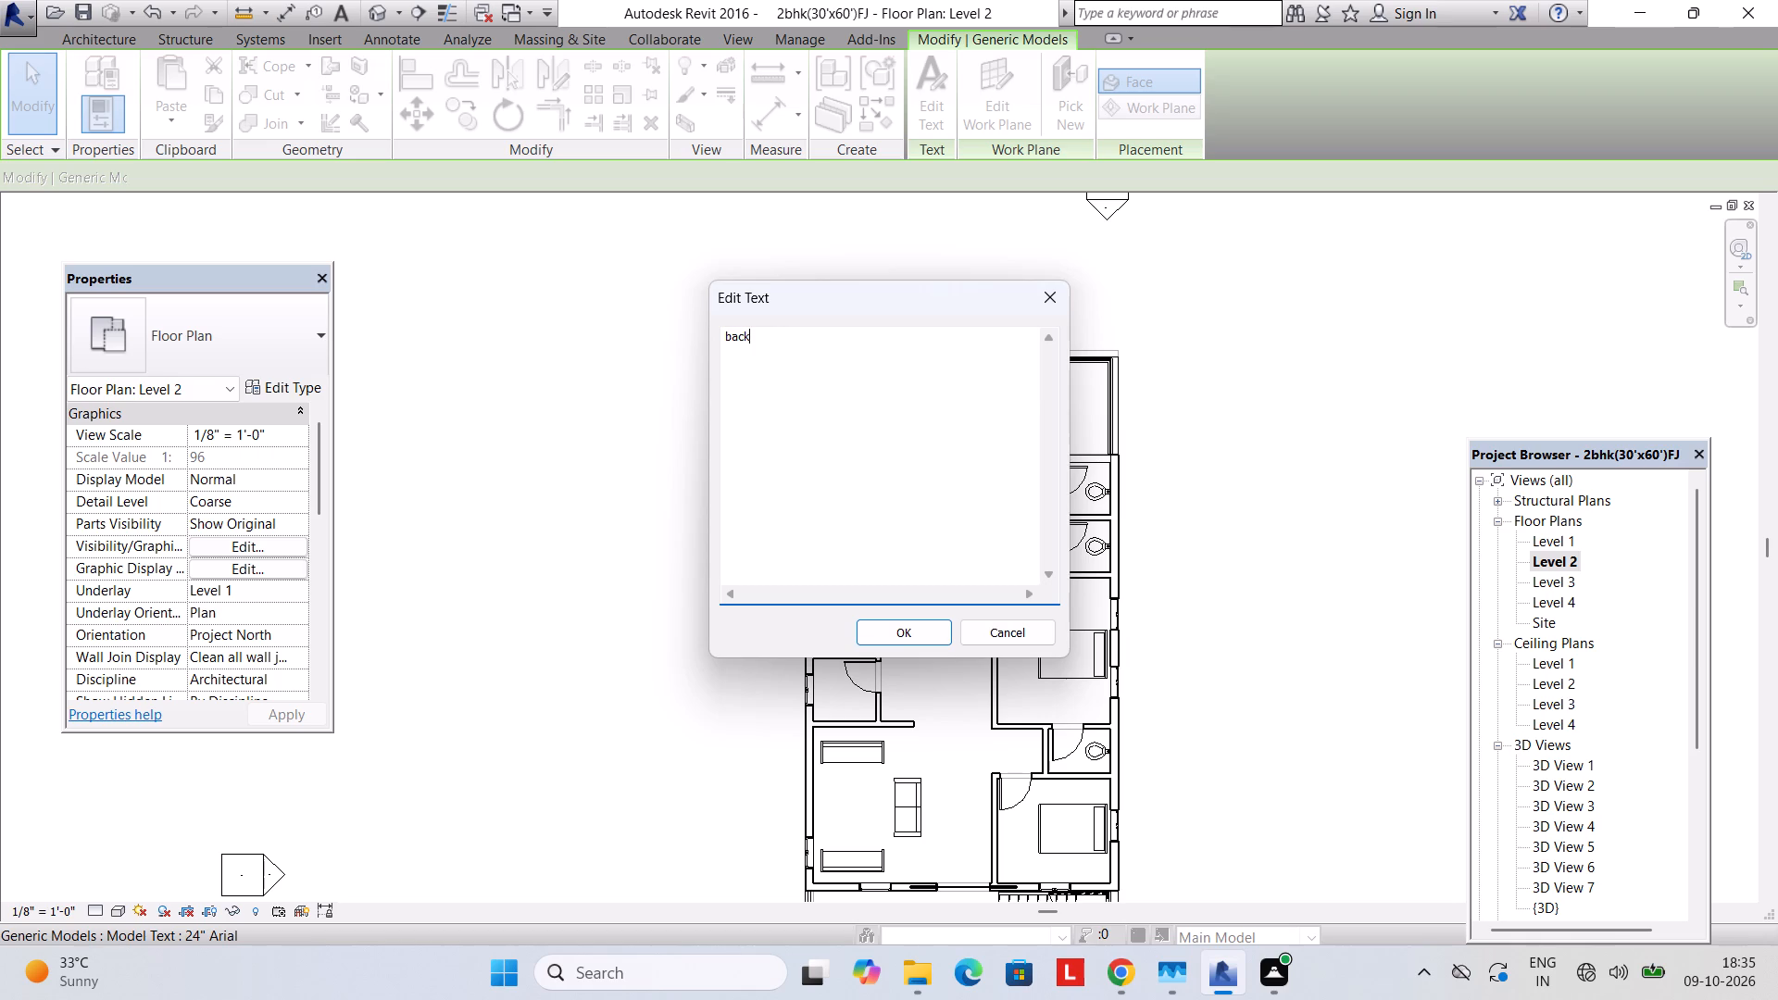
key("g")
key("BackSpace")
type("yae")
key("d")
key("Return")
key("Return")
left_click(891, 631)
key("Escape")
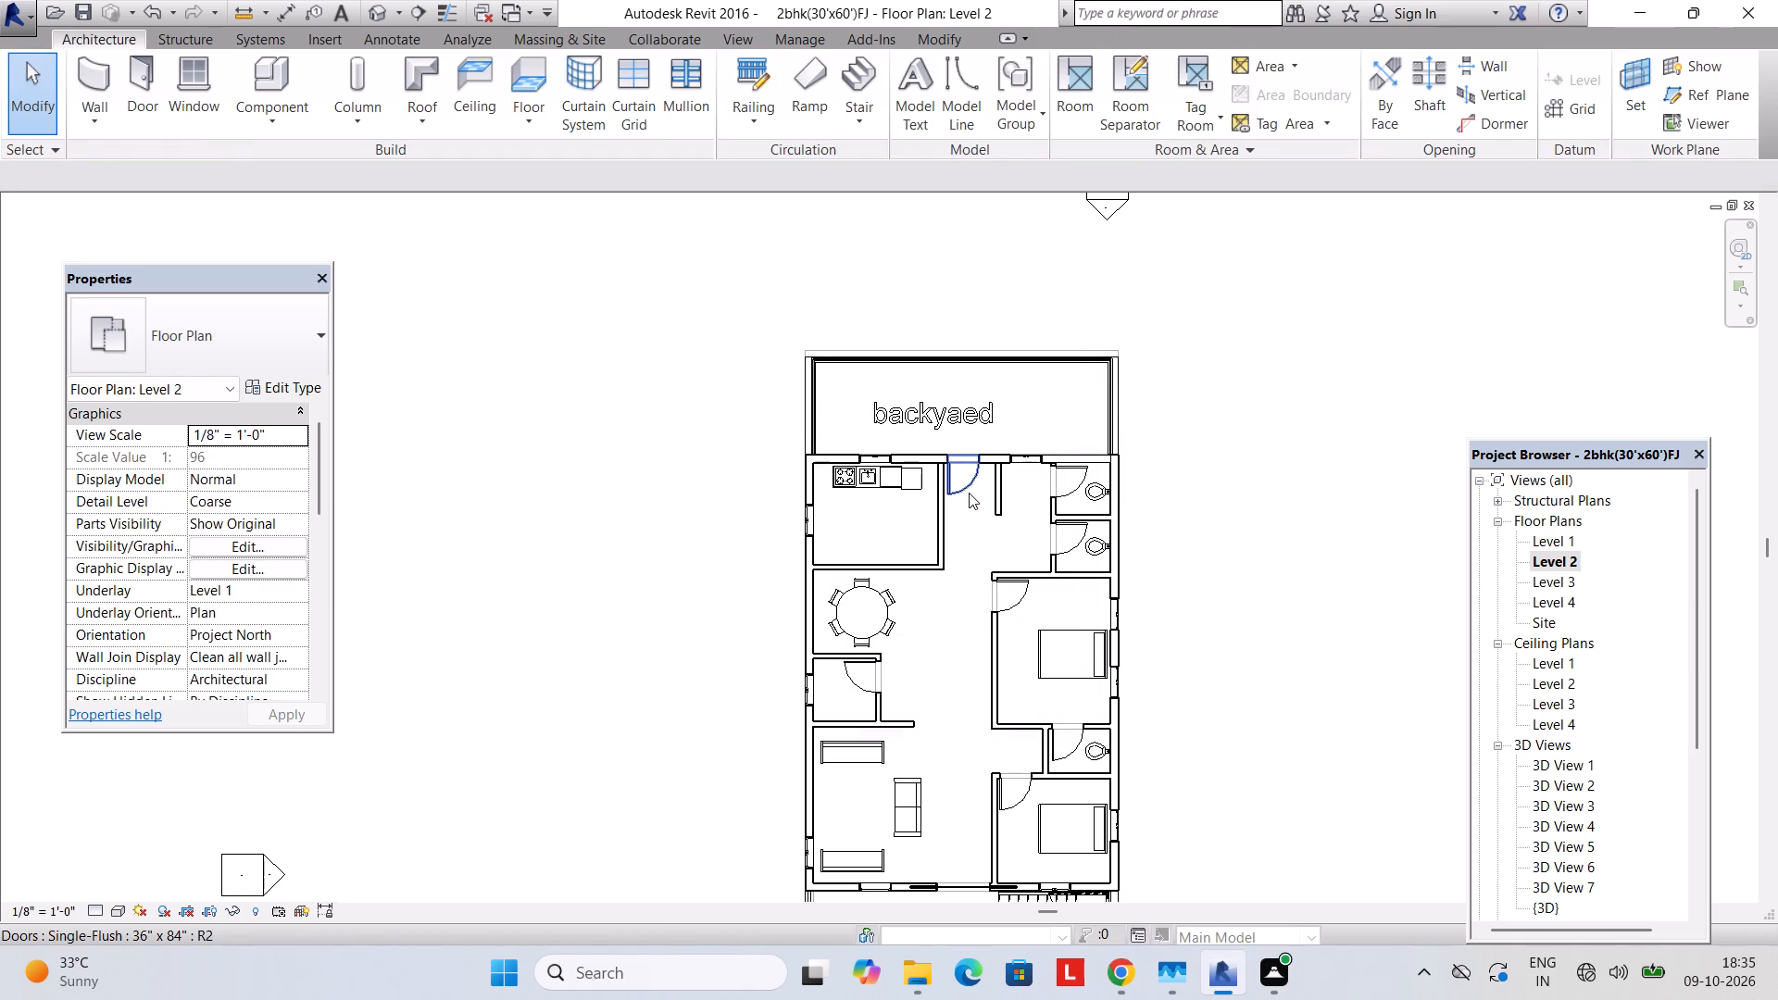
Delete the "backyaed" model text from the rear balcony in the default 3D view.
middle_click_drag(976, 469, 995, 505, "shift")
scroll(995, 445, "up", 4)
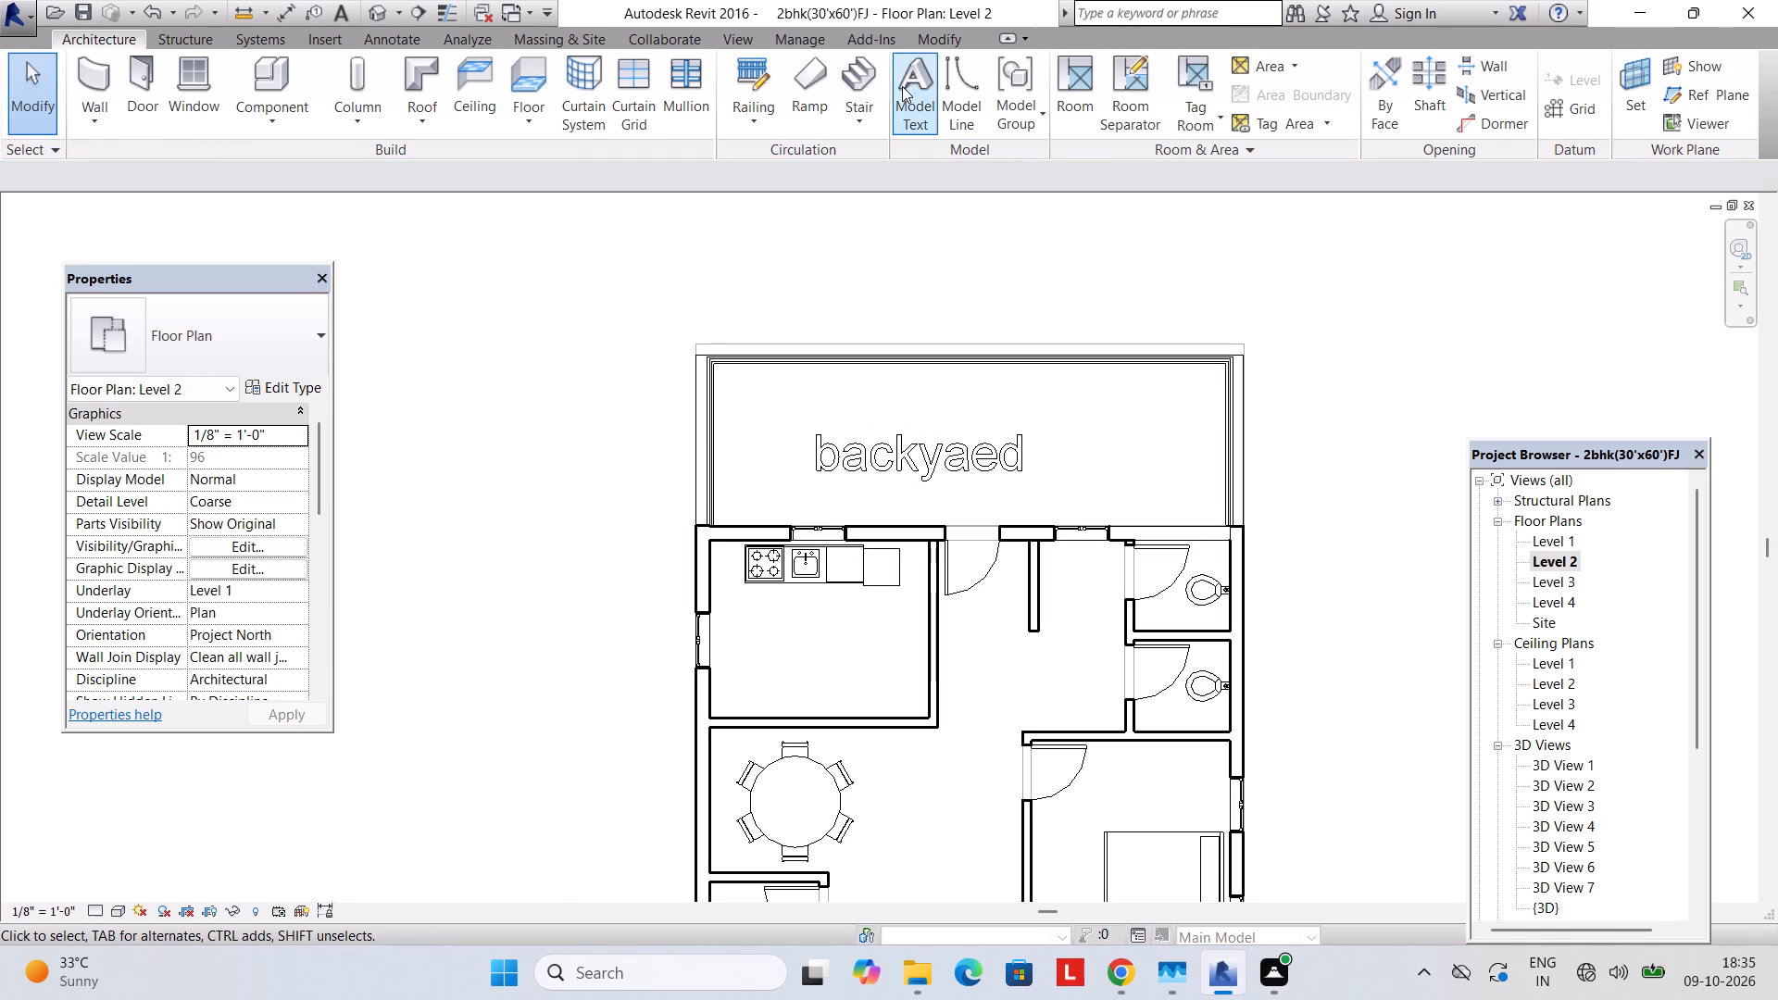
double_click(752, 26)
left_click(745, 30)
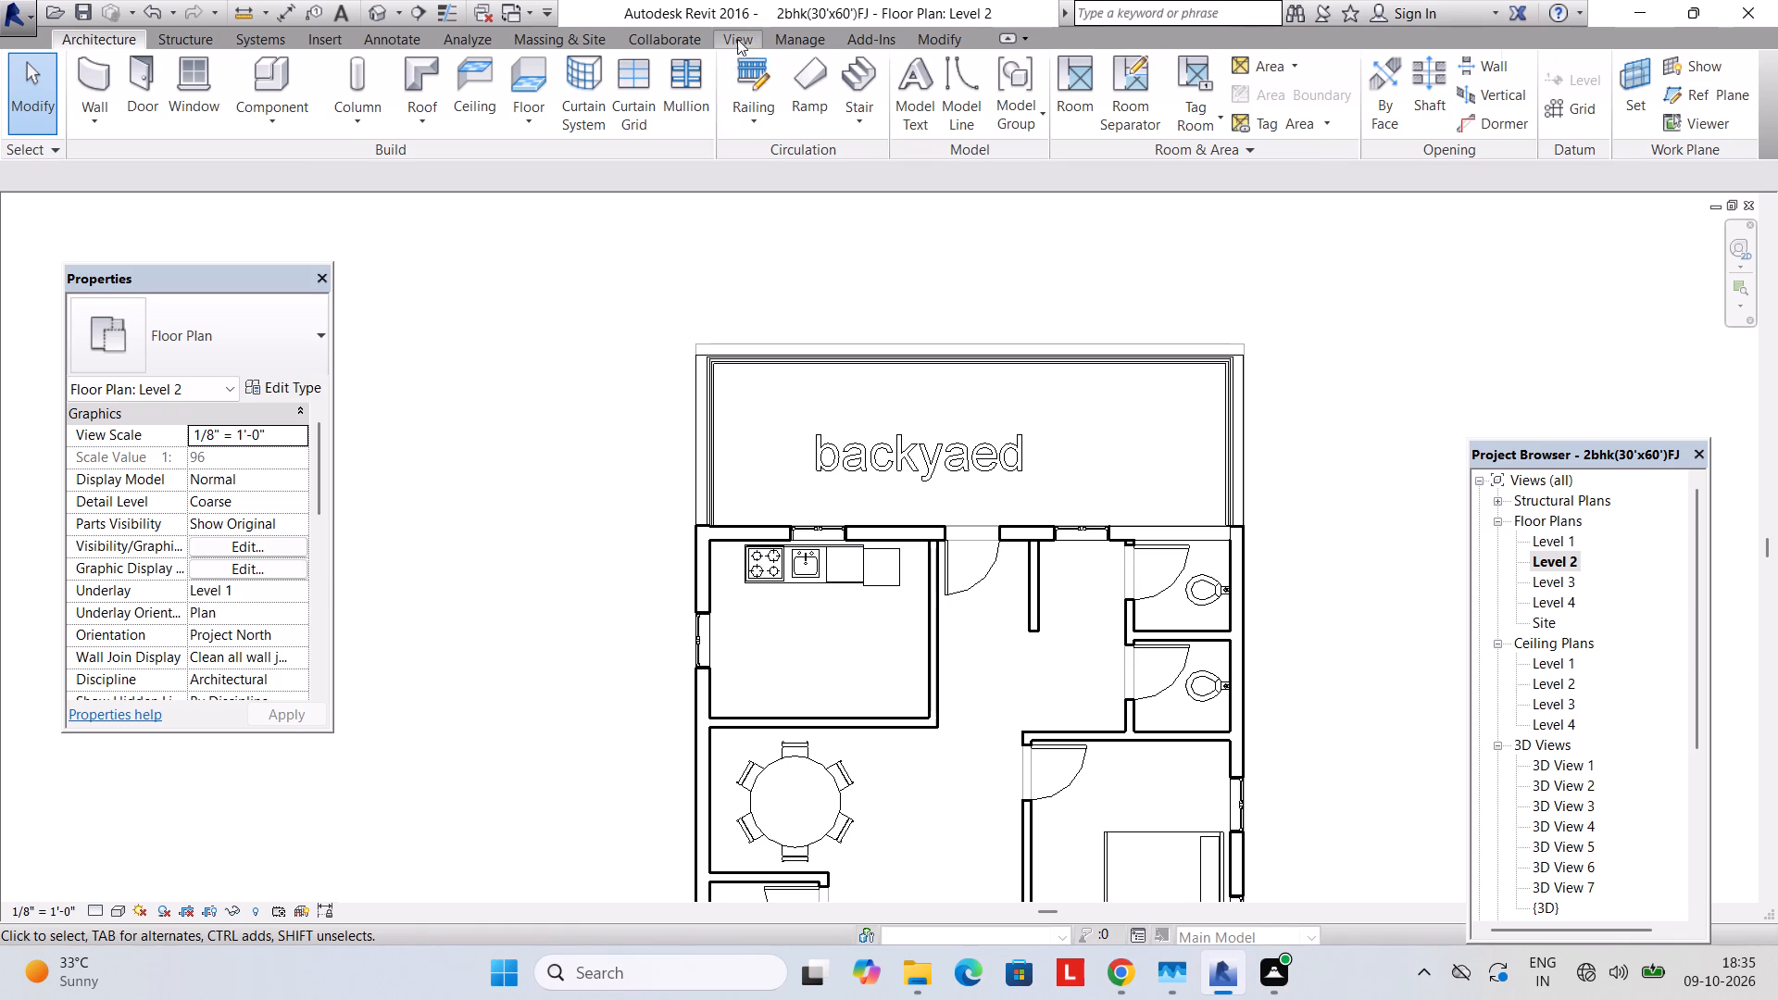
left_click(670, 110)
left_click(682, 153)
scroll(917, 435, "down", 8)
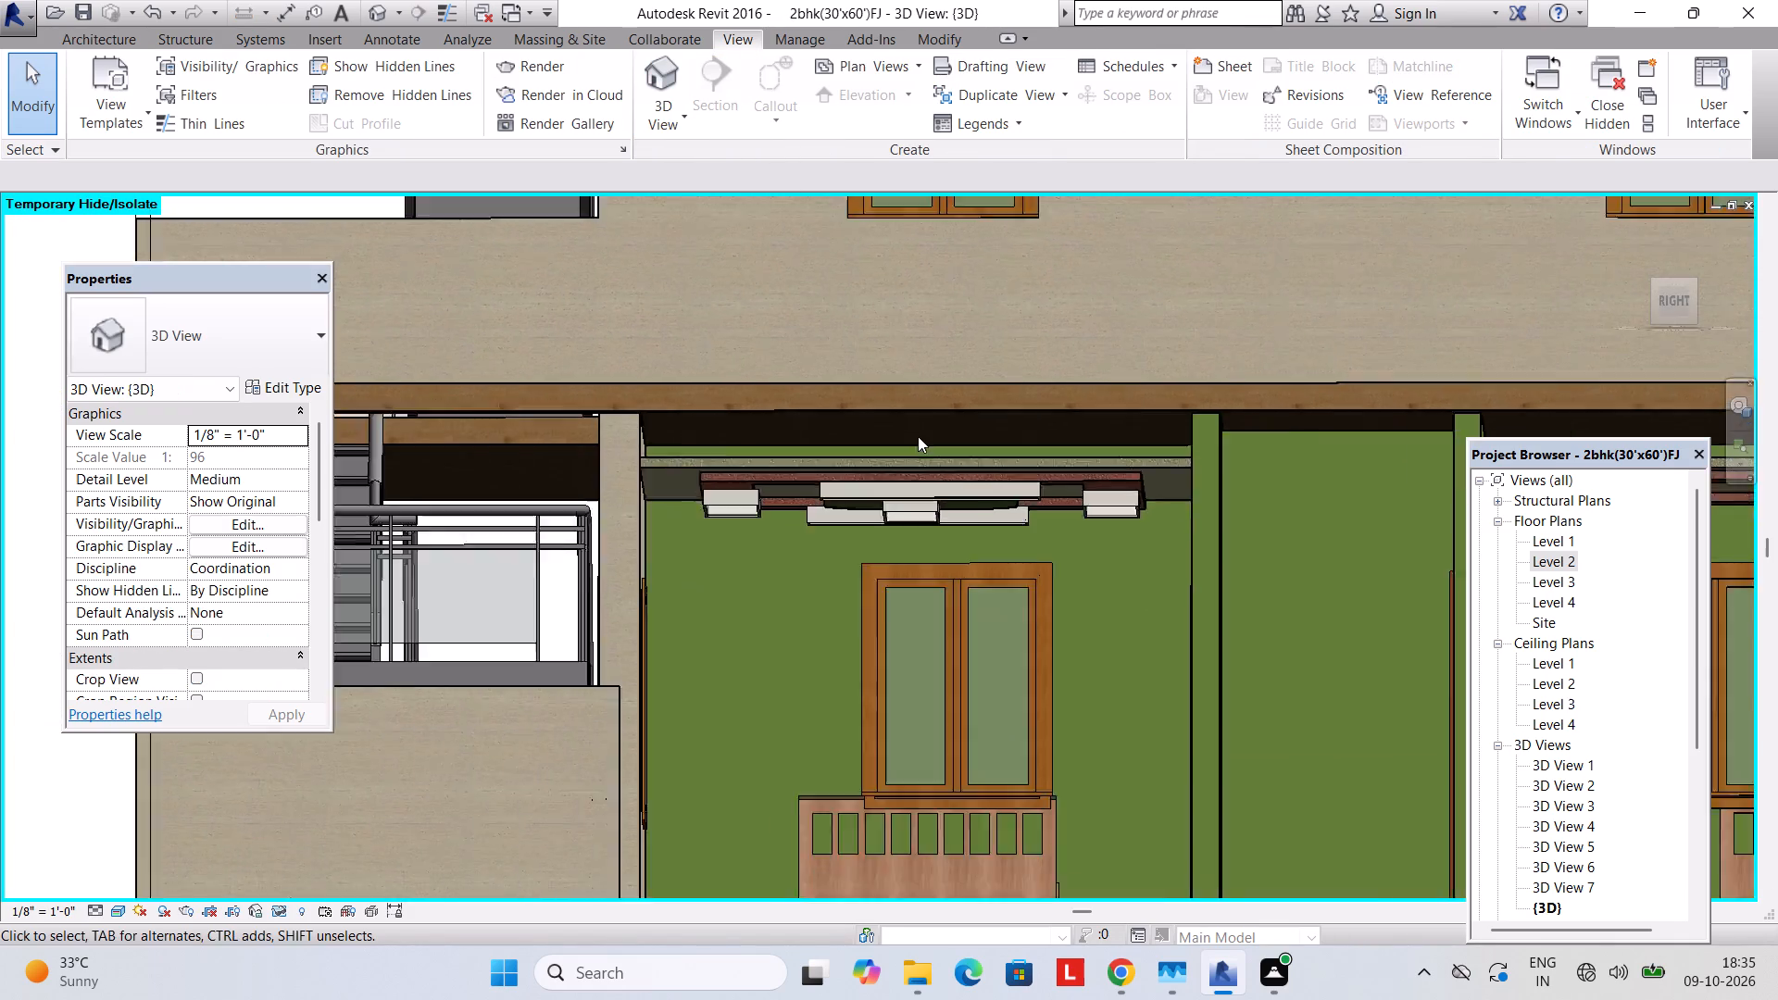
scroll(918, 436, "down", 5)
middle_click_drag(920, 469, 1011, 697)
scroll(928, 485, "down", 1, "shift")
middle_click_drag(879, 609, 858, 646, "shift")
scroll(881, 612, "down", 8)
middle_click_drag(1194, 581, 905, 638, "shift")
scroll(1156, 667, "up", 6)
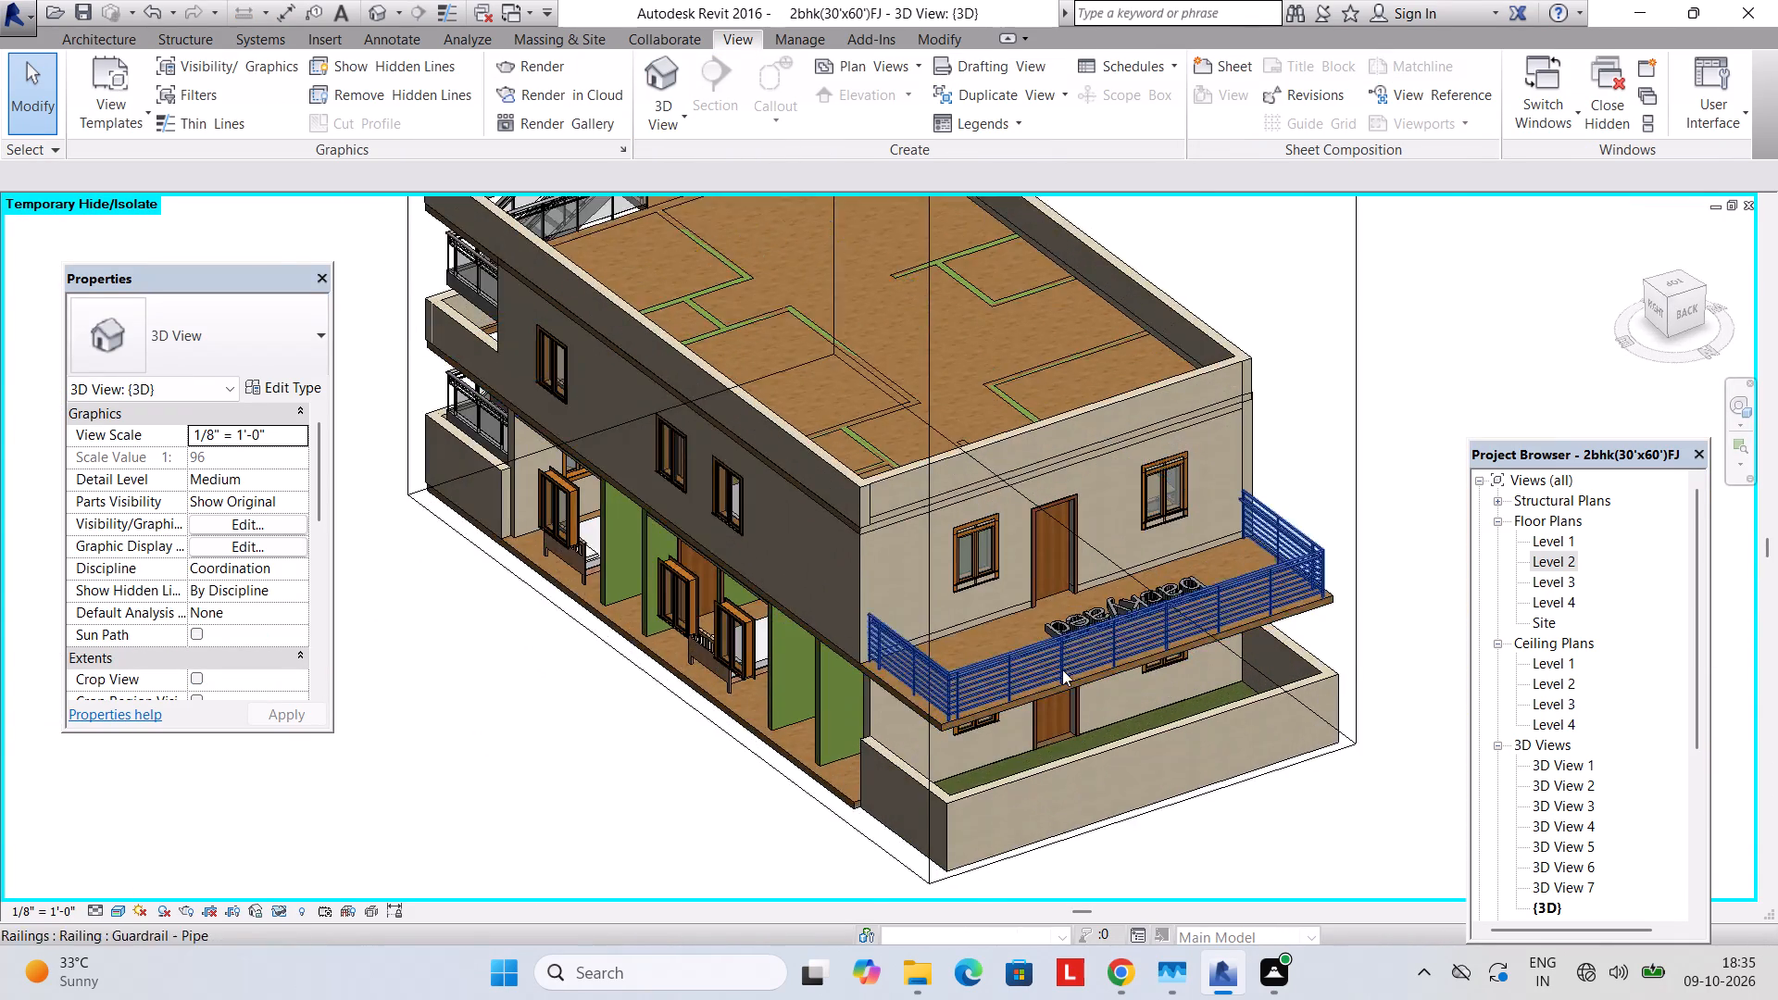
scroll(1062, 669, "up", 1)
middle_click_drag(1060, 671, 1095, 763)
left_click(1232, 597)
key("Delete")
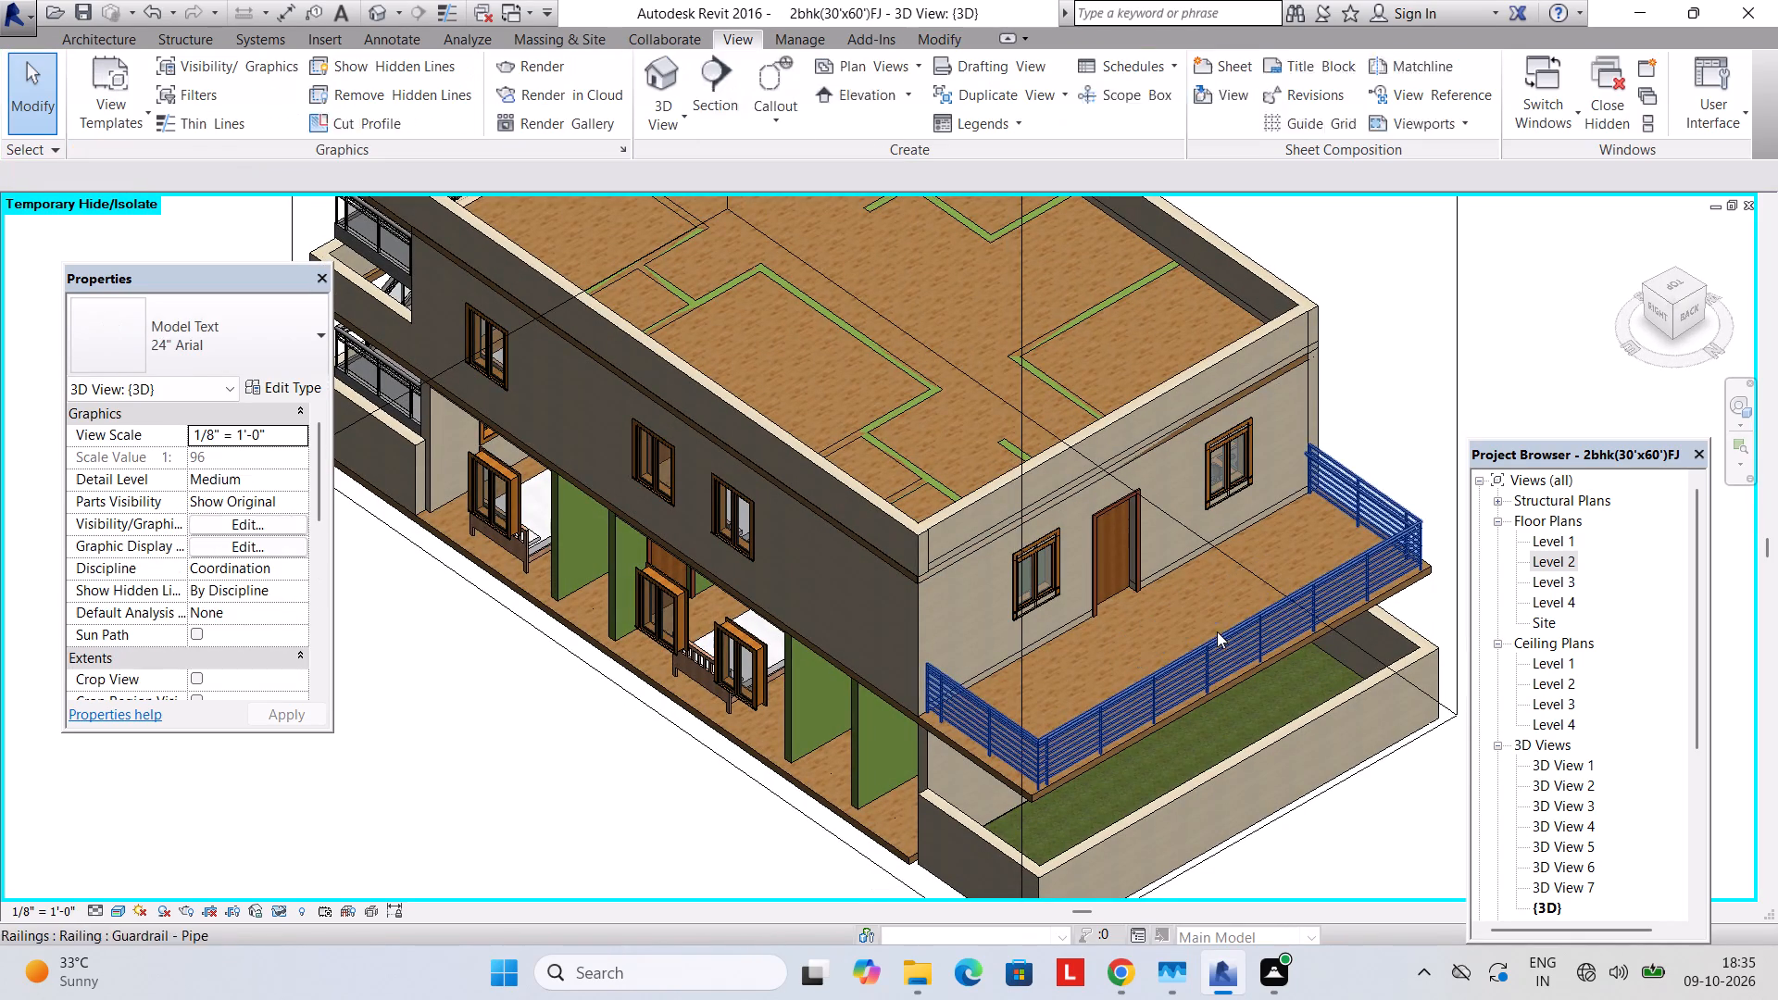
Examine the wall tops, Level 3 floor slab, parapet and front staircase from several angles in the 3D view.
middle_click_drag(887, 459, 937, 465, "shift")
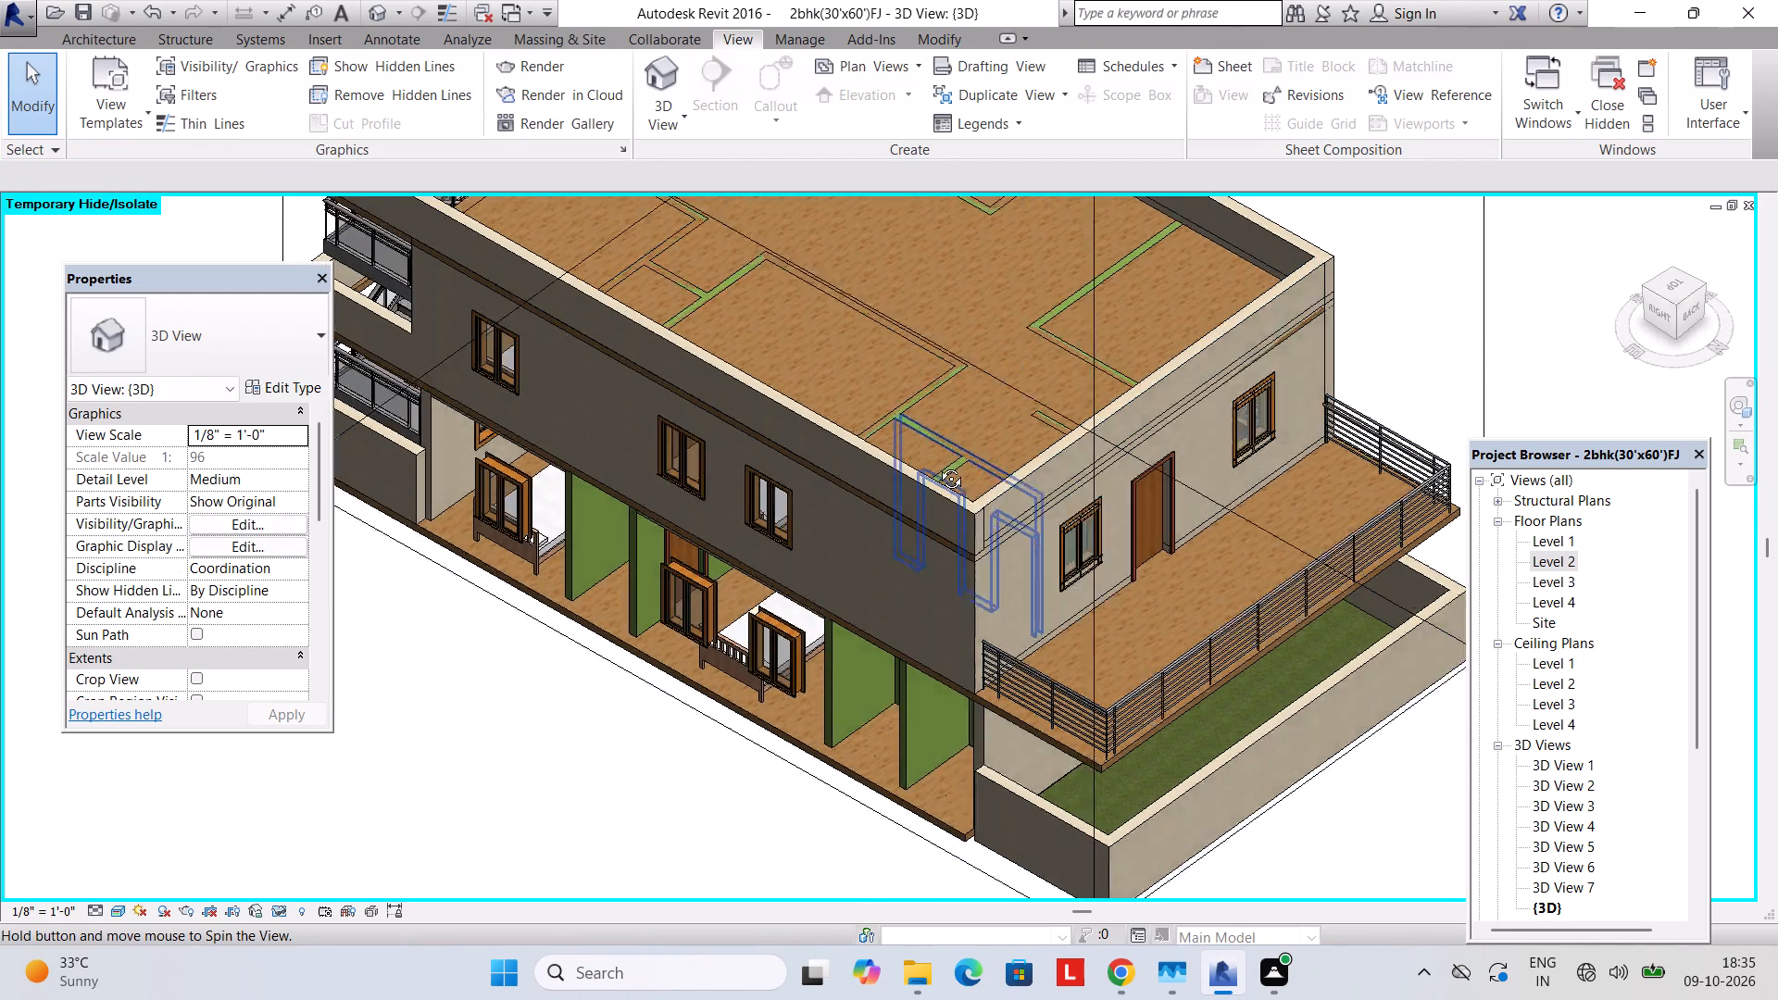
middle_click_drag(937, 465, 1065, 339, "shift")
middle_click_drag(1050, 342, 1034, 815)
middle_click_drag(987, 795, 986, 739, "shift")
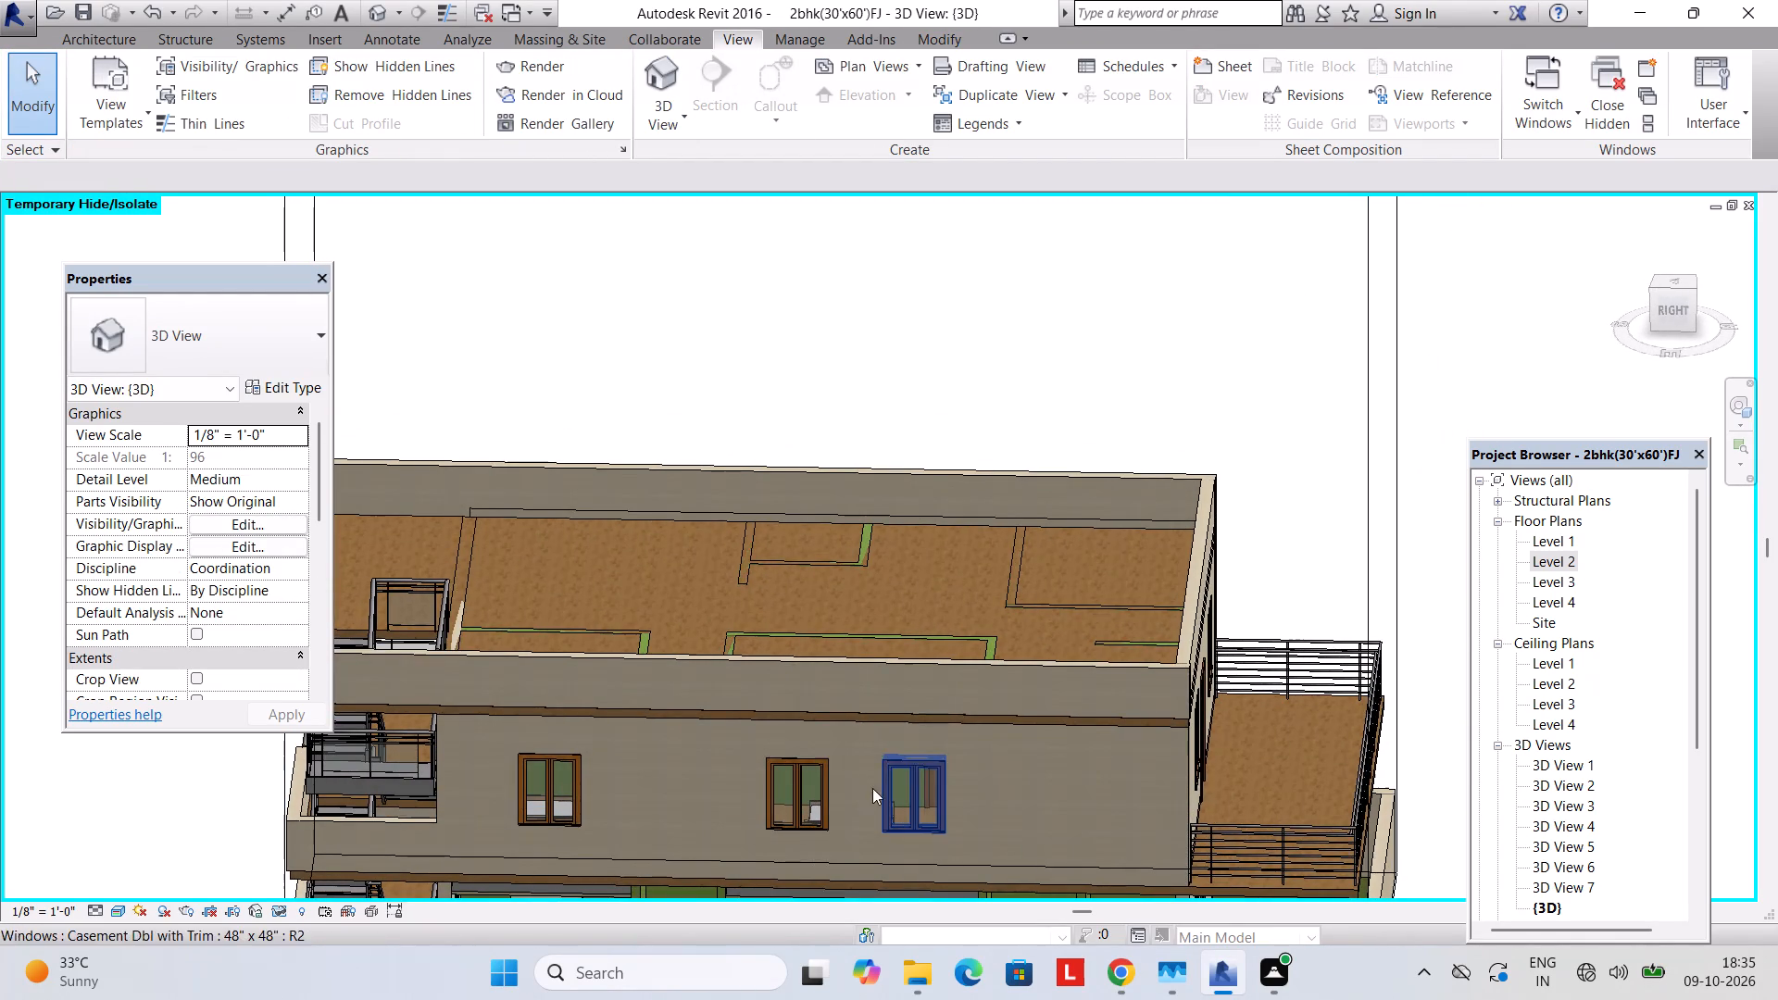
middle_click_drag(912, 681, 925, 764, "shift")
left_click(882, 624)
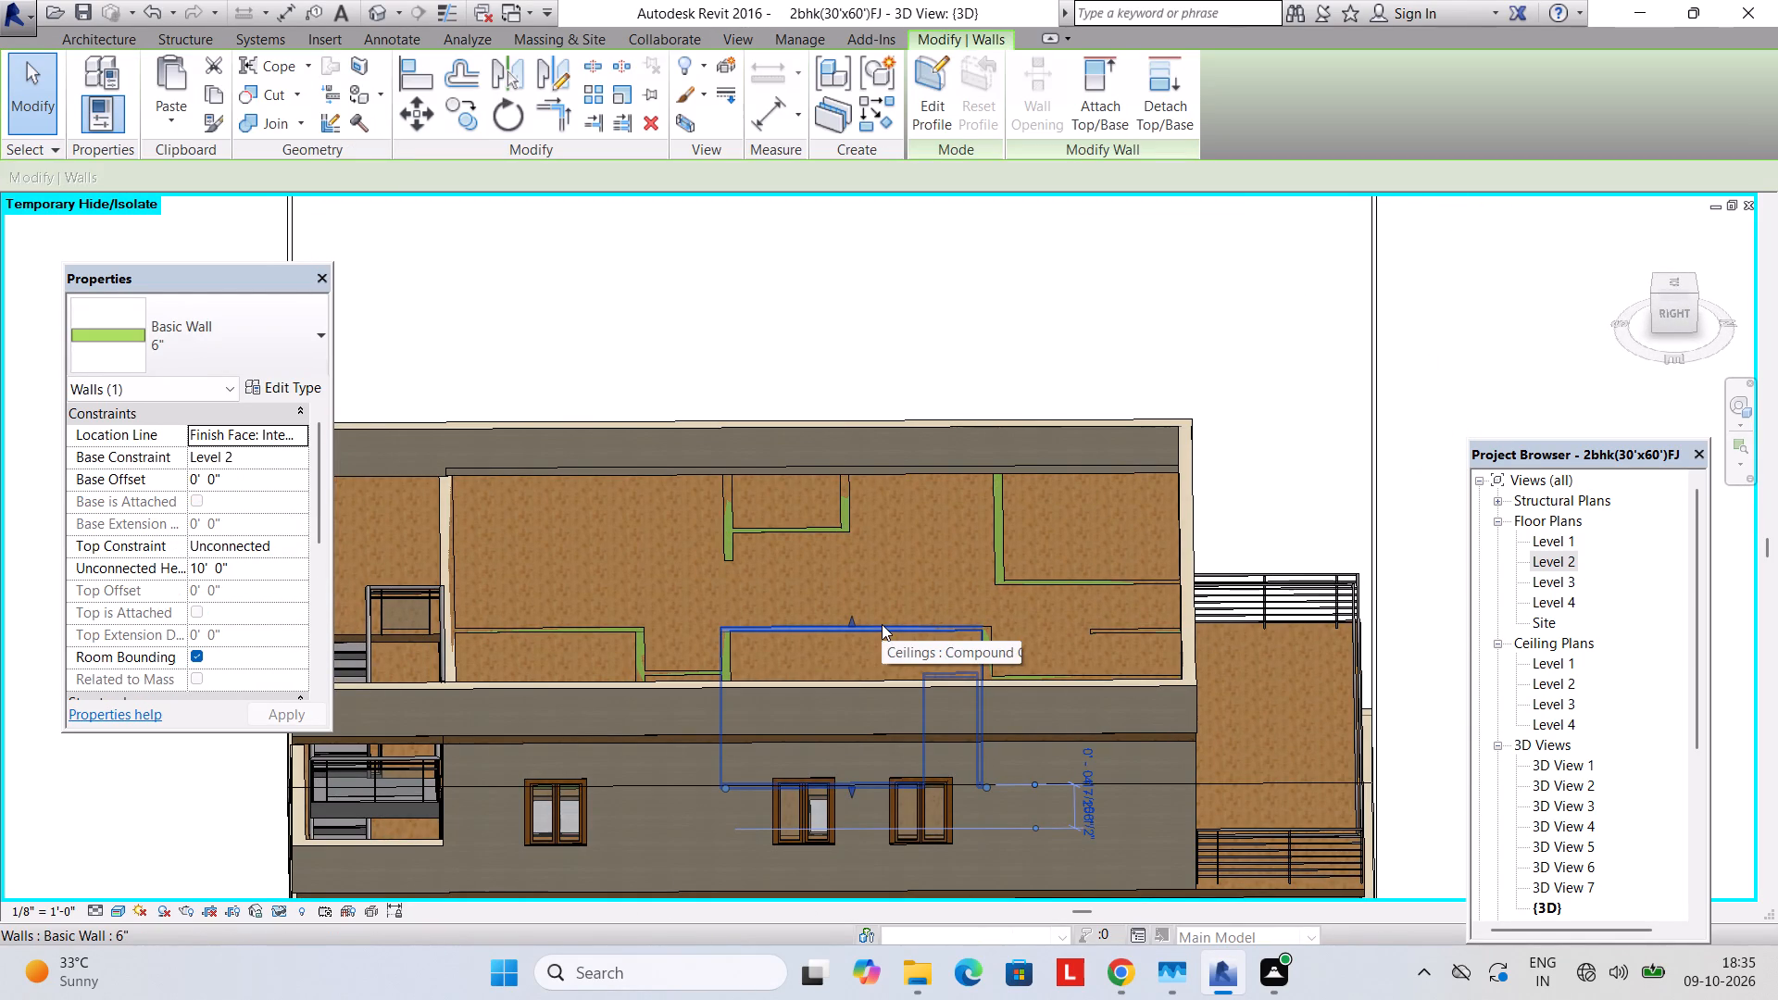
key("Escape")
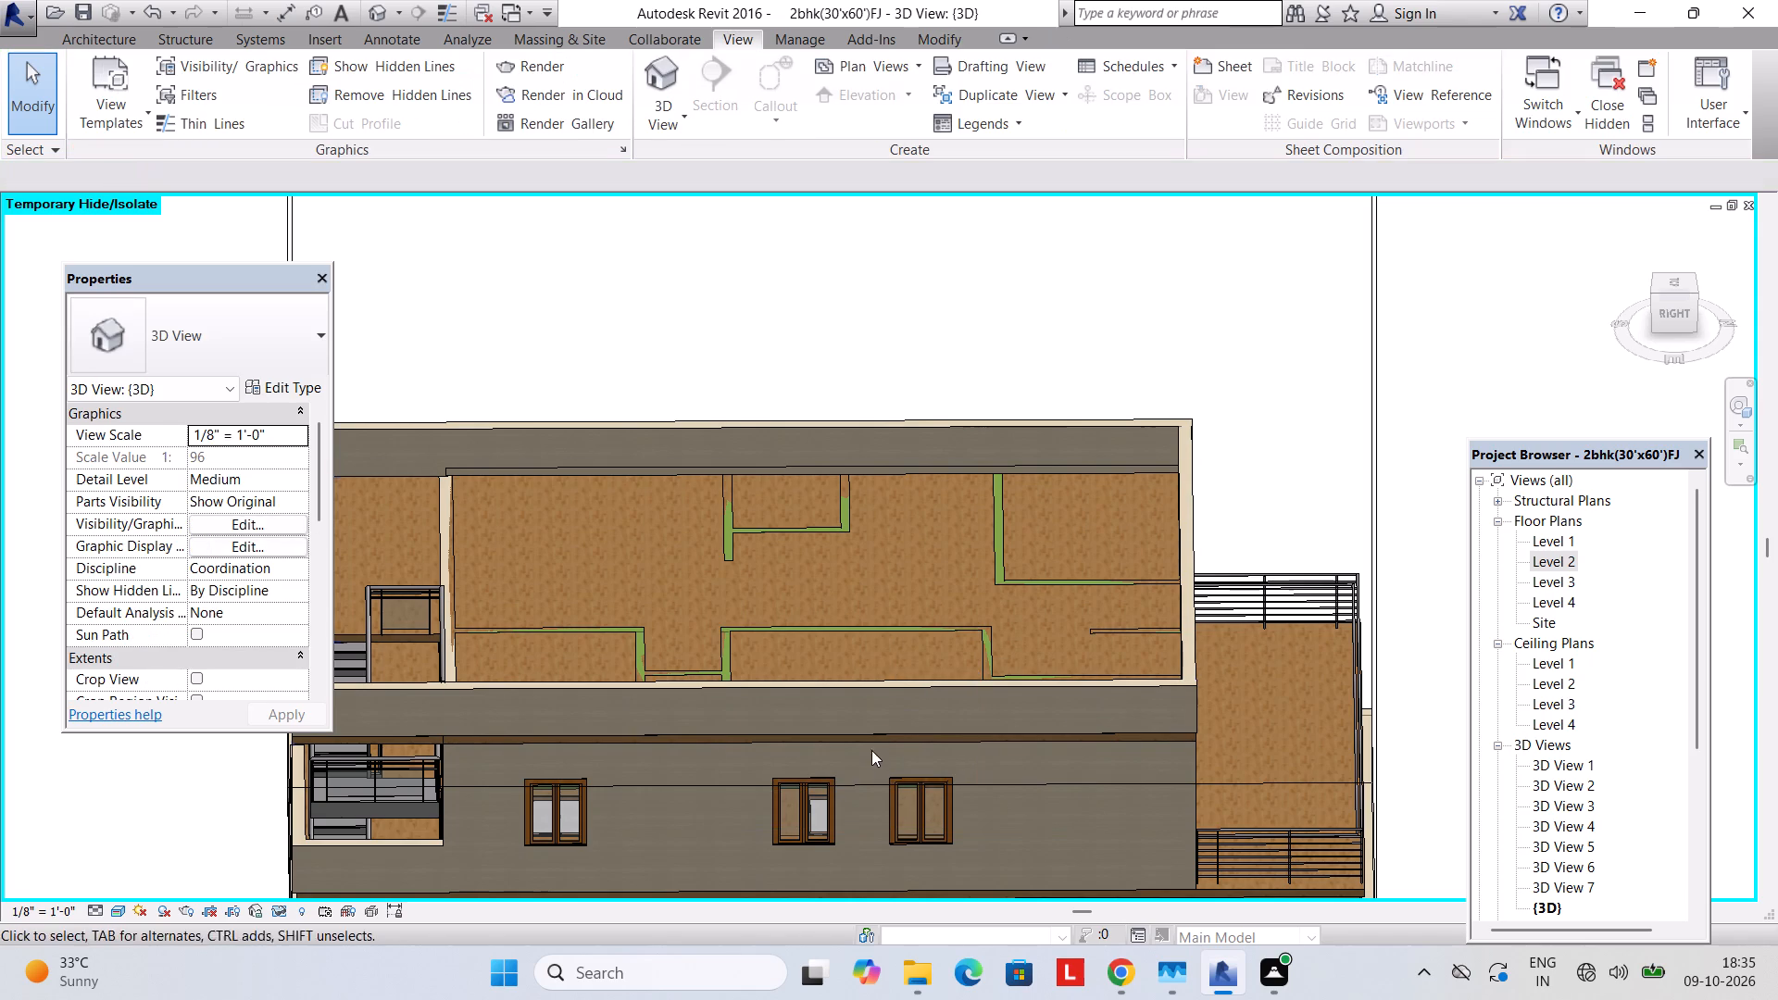
left_click(868, 737)
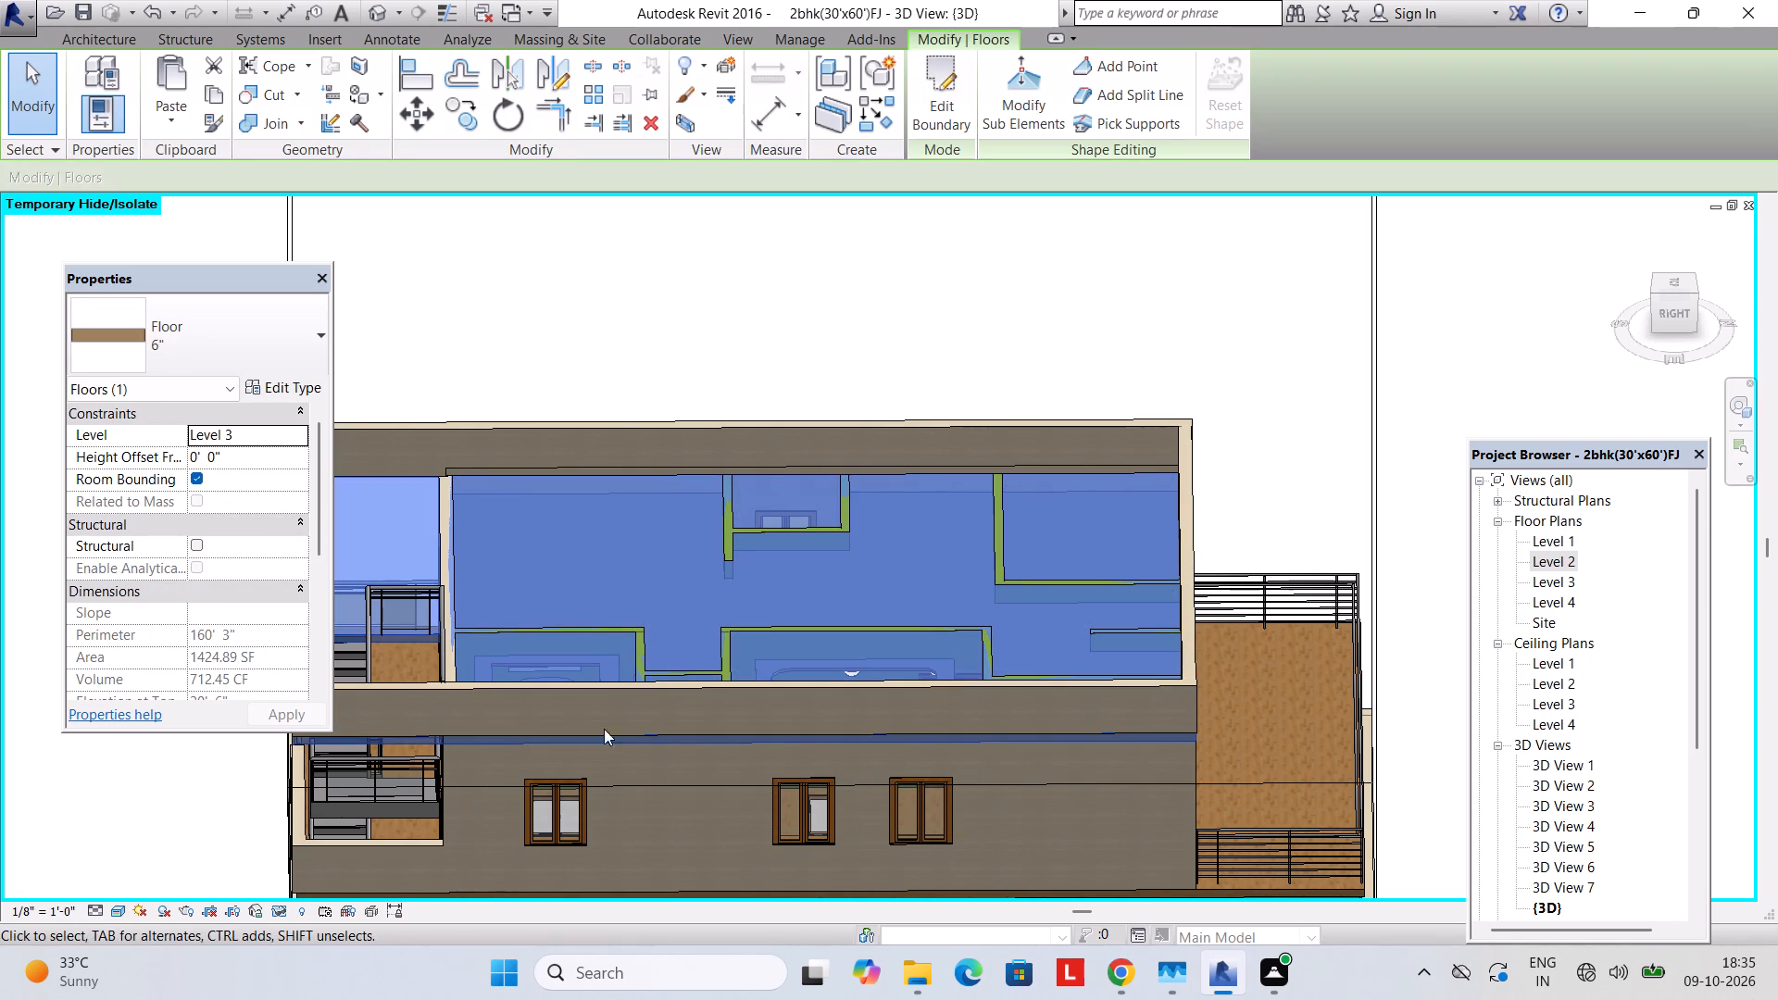
middle_click_drag(644, 751, 813, 701, "shift")
key("Escape")
middle_click_drag(770, 684, 838, 975, "shift")
scroll(772, 711, "down", 1, "shift")
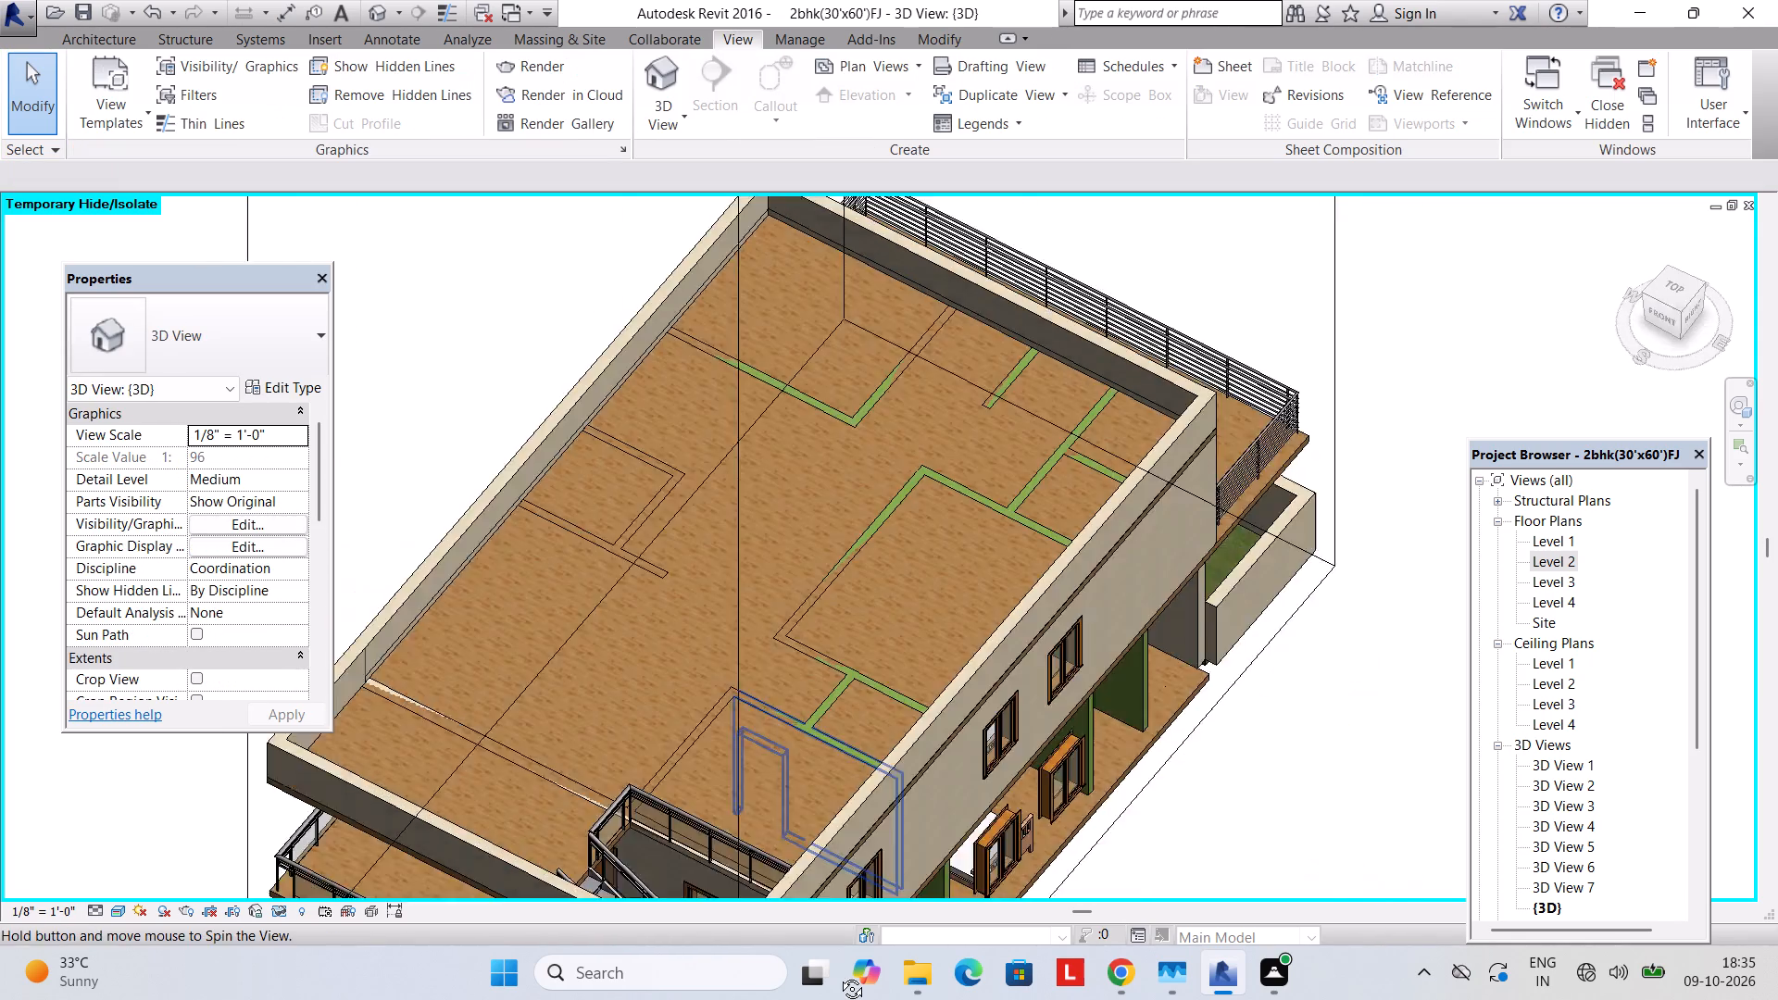
middle_click_drag(838, 975, 833, 926, "shift")
scroll(735, 714, "up", 7)
middle_click_drag(744, 733, 883, 570, "shift")
middle_click_drag(884, 719, 841, 570, "shift")
scroll(847, 671, "down", 4)
middle_click_drag(843, 724, 898, 581, "shift")
middle_click_drag(855, 636, 858, 546, "shift")
left_click(773, 488)
Select all the 6" interior walls on the Level 2 floor plan and check their height properties.
double_click(1564, 560)
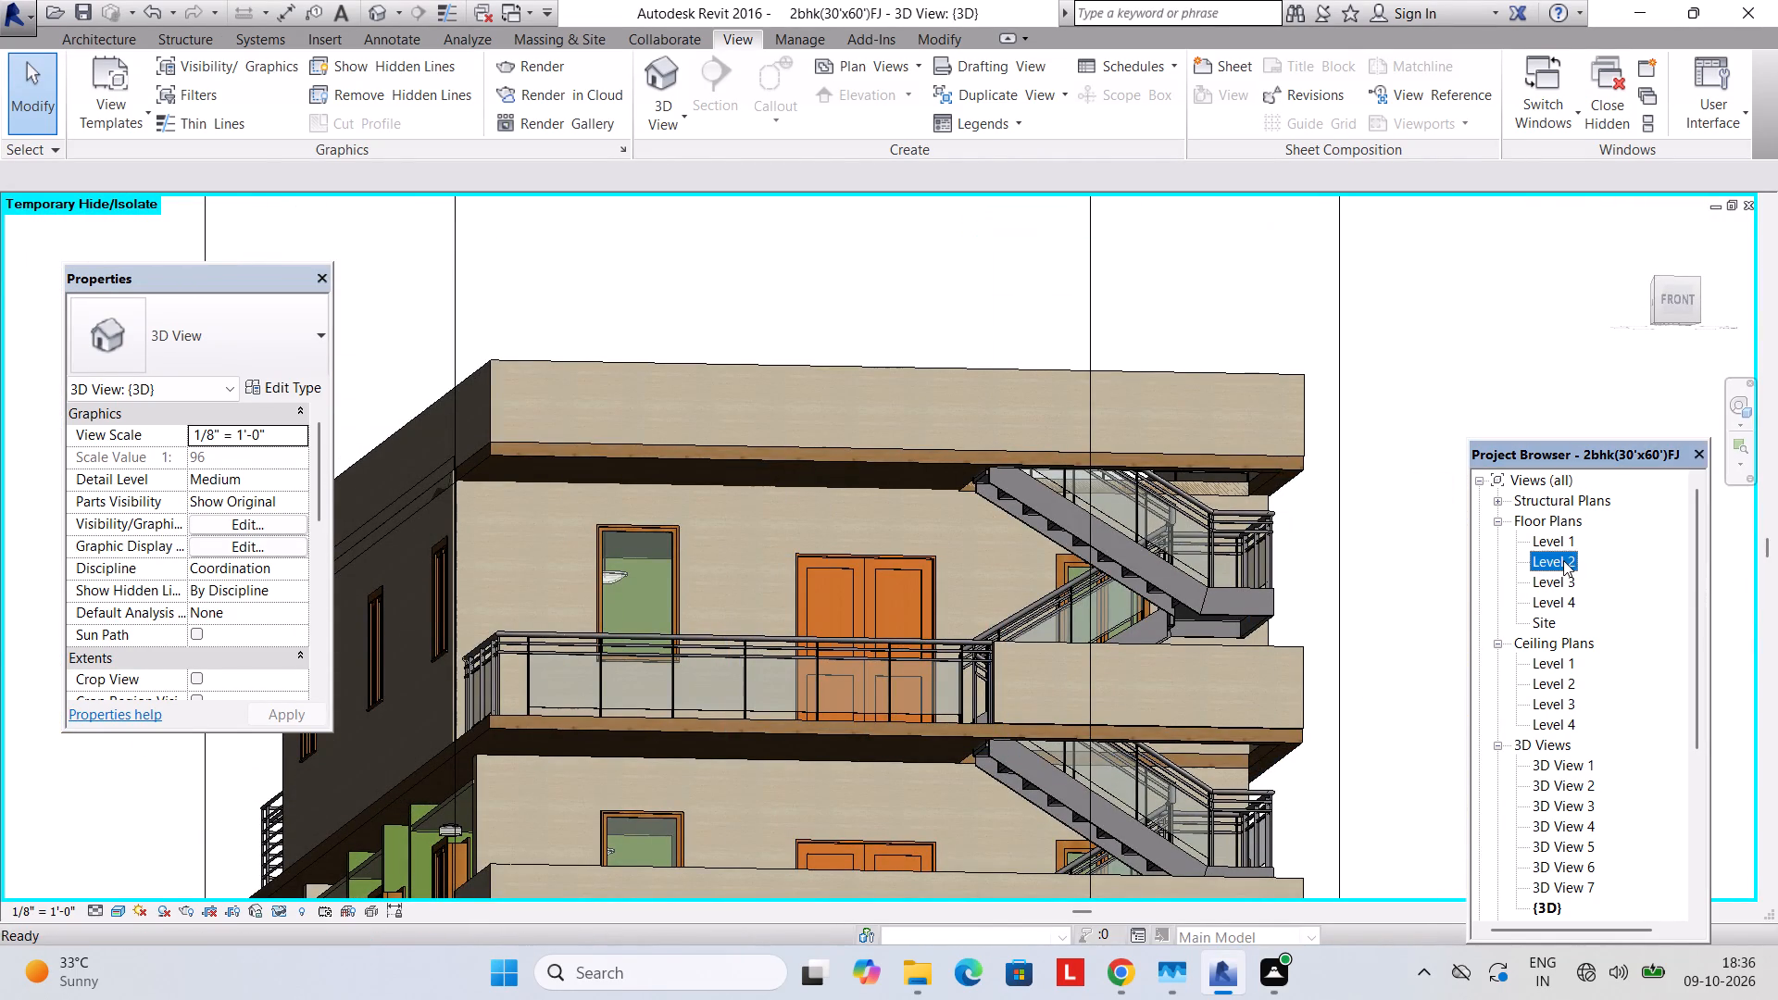
scroll(848, 676, "down", 3)
middle_click_drag(870, 733, 853, 649)
left_click(859, 621)
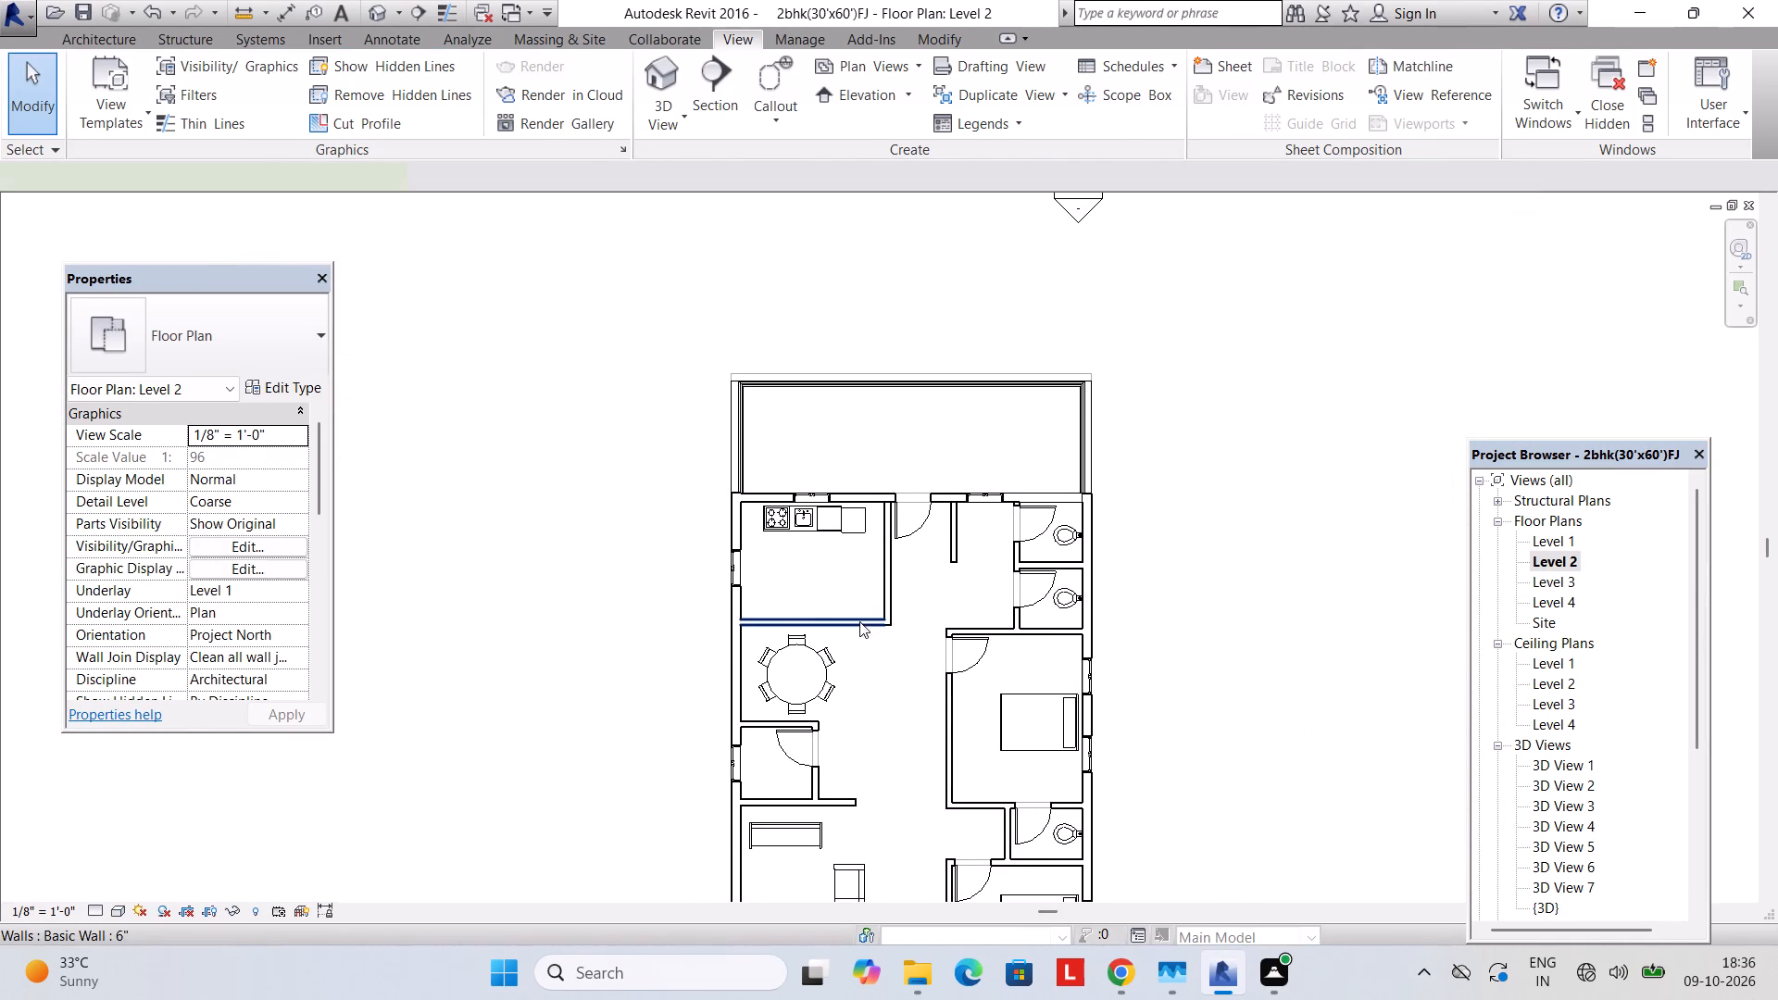
type("sa")
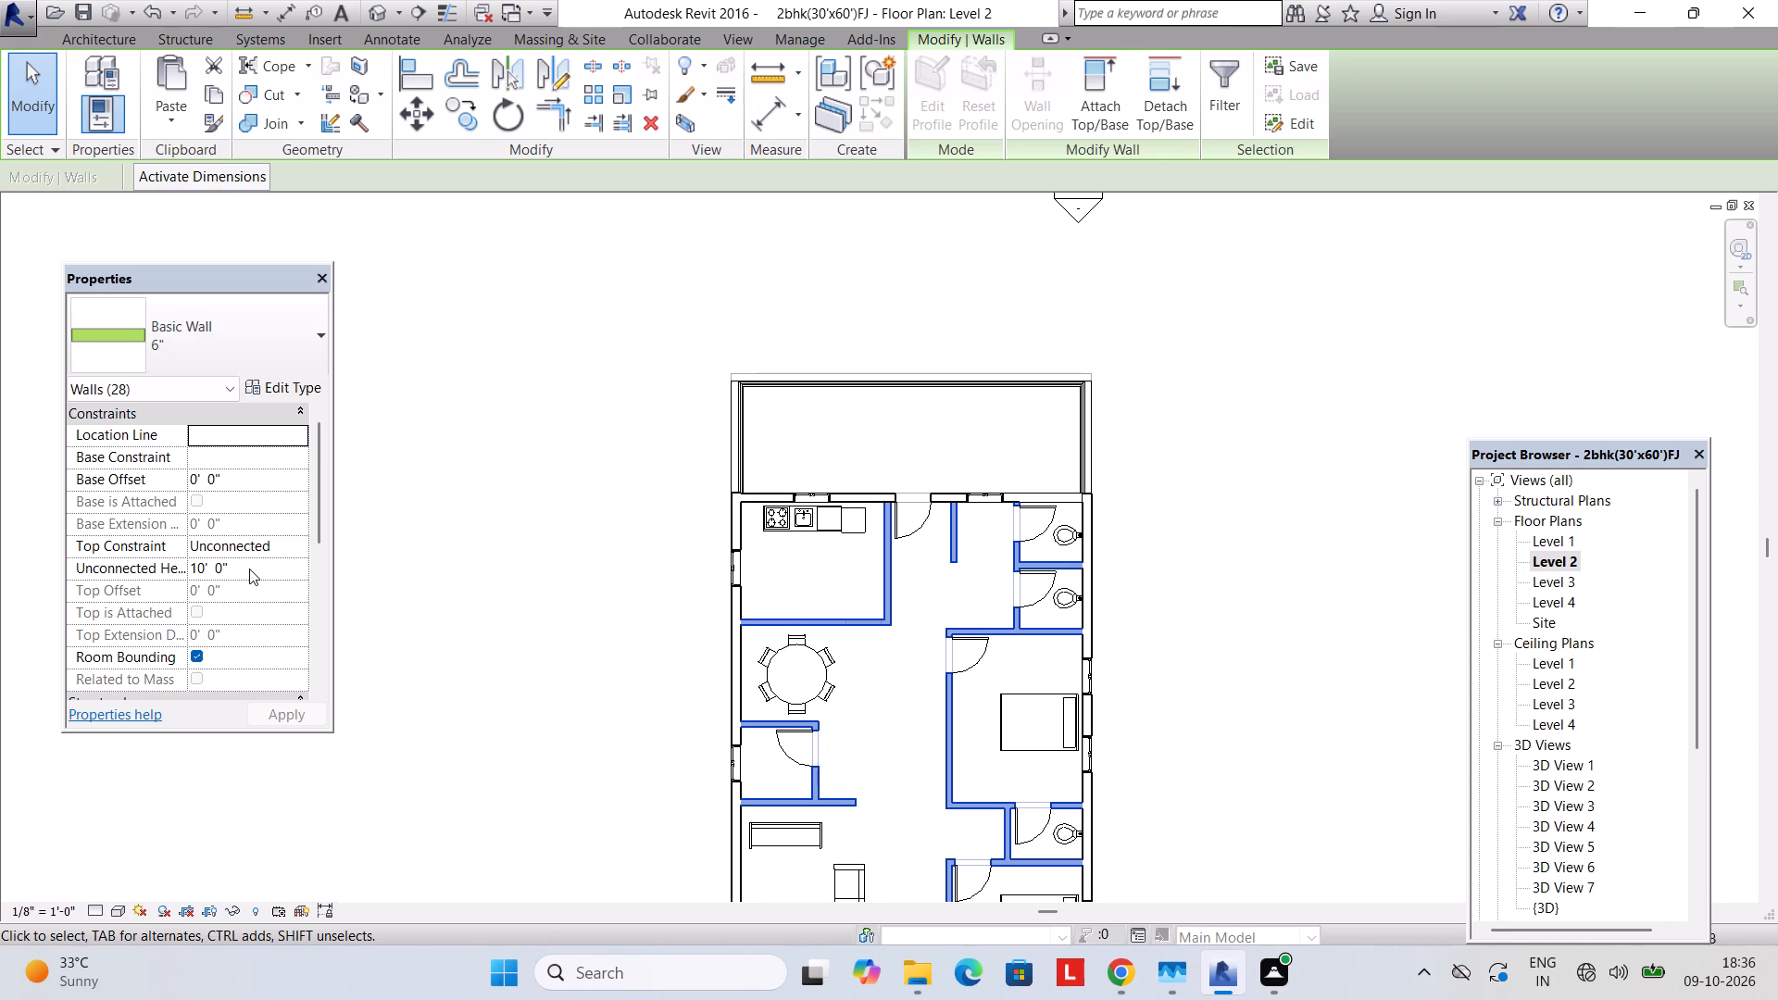
key("Escape")
scroll(1070, 643, "down", 2)
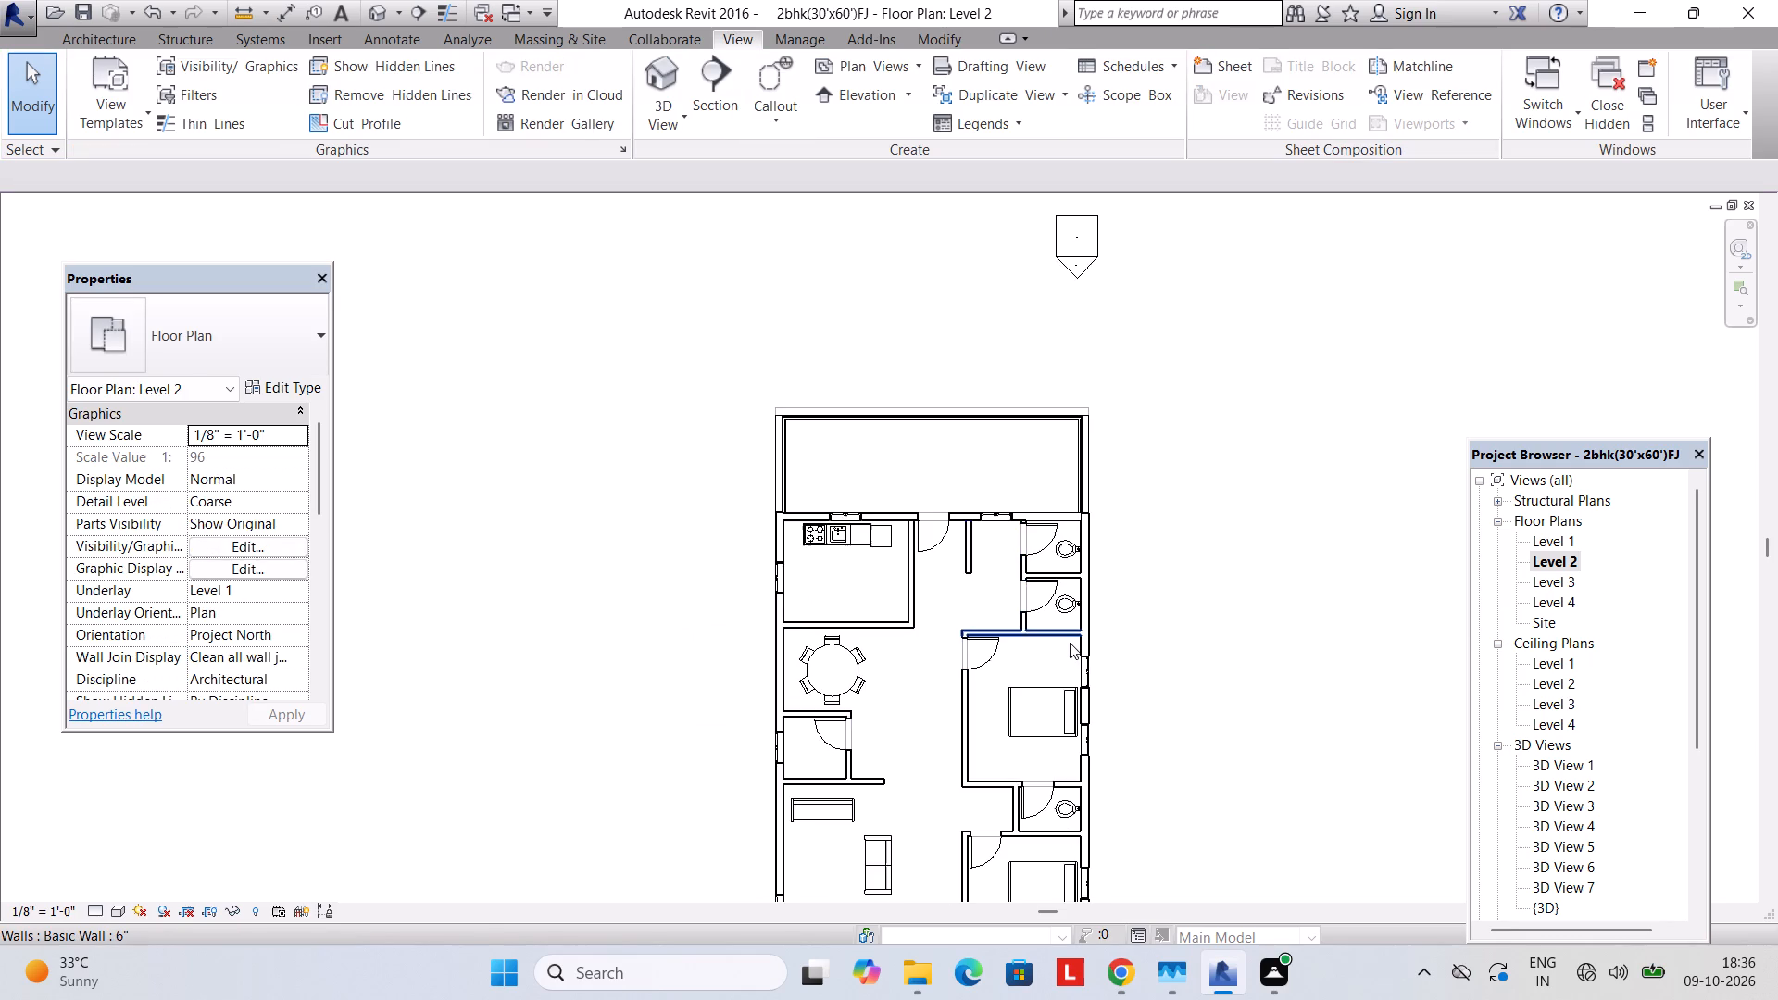
middle_click_drag(1069, 643, 960, 566)
middle_click_drag(1009, 686, 1002, 647)
middle_click_drag(1012, 625, 1024, 734)
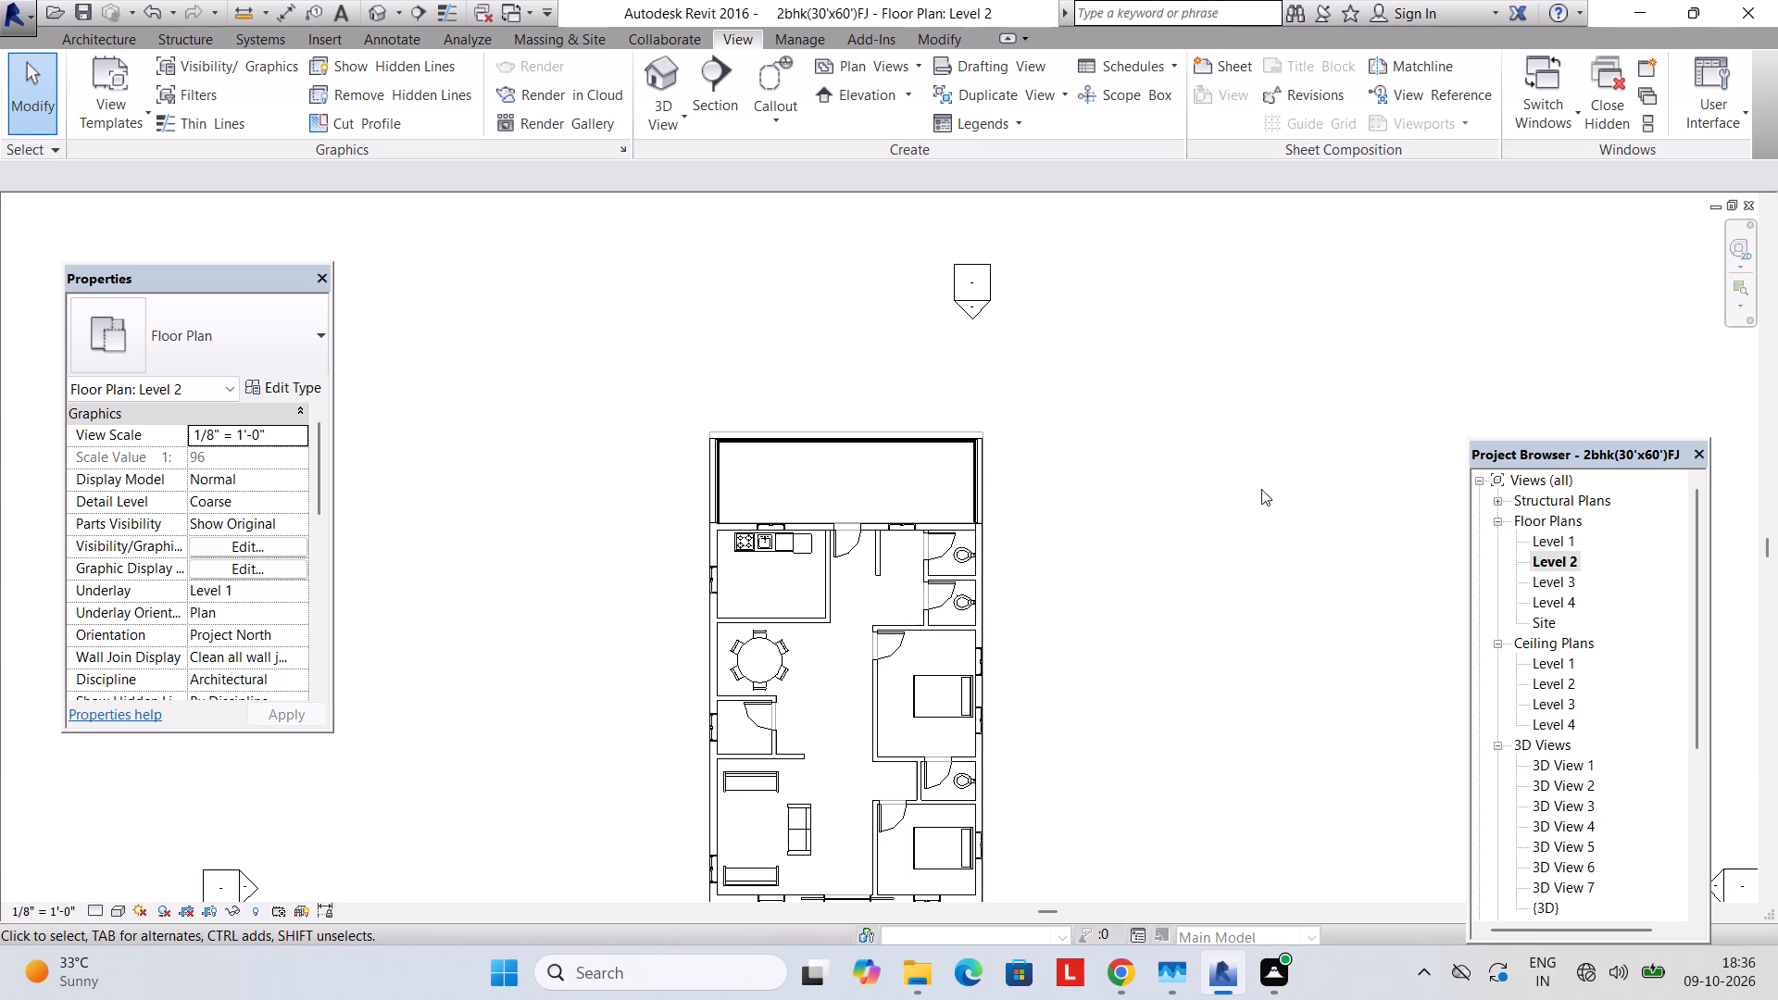
Examine the roof level in the 3D view and look over the Level 3 ceiling plan.
left_click(665, 129)
left_click(697, 163)
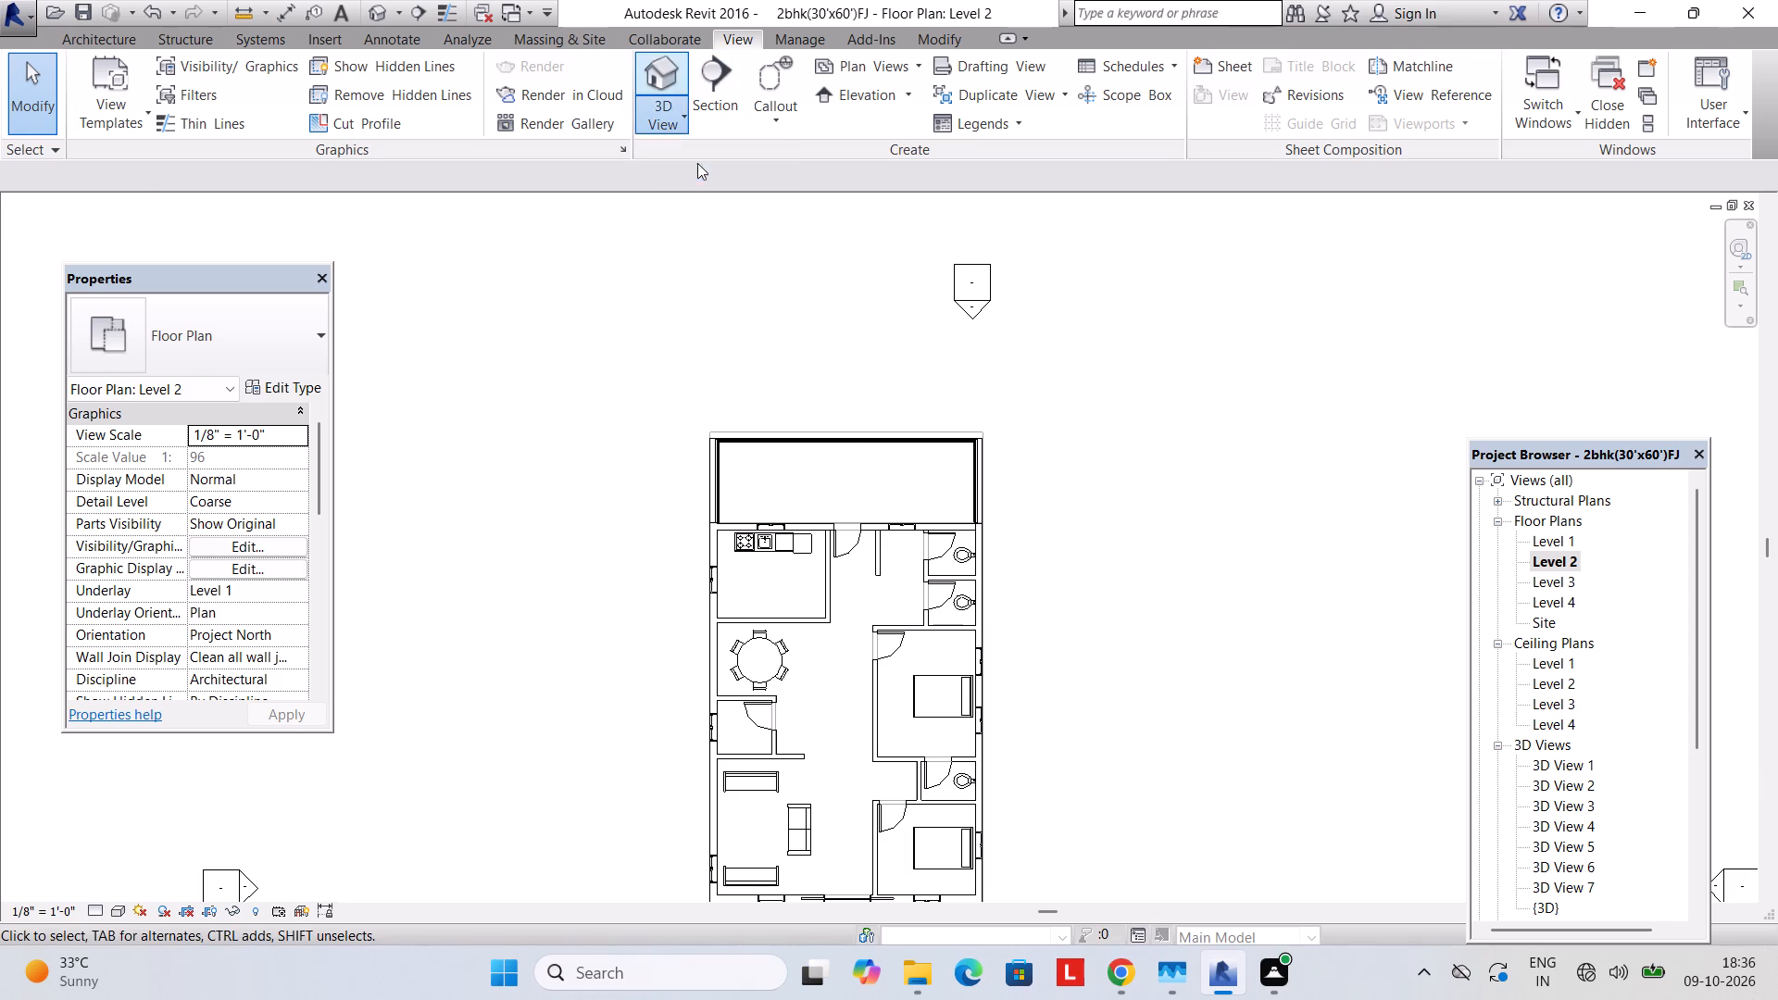
scroll(872, 637, "down", 4)
middle_click_drag(872, 637, 762, 848, "shift")
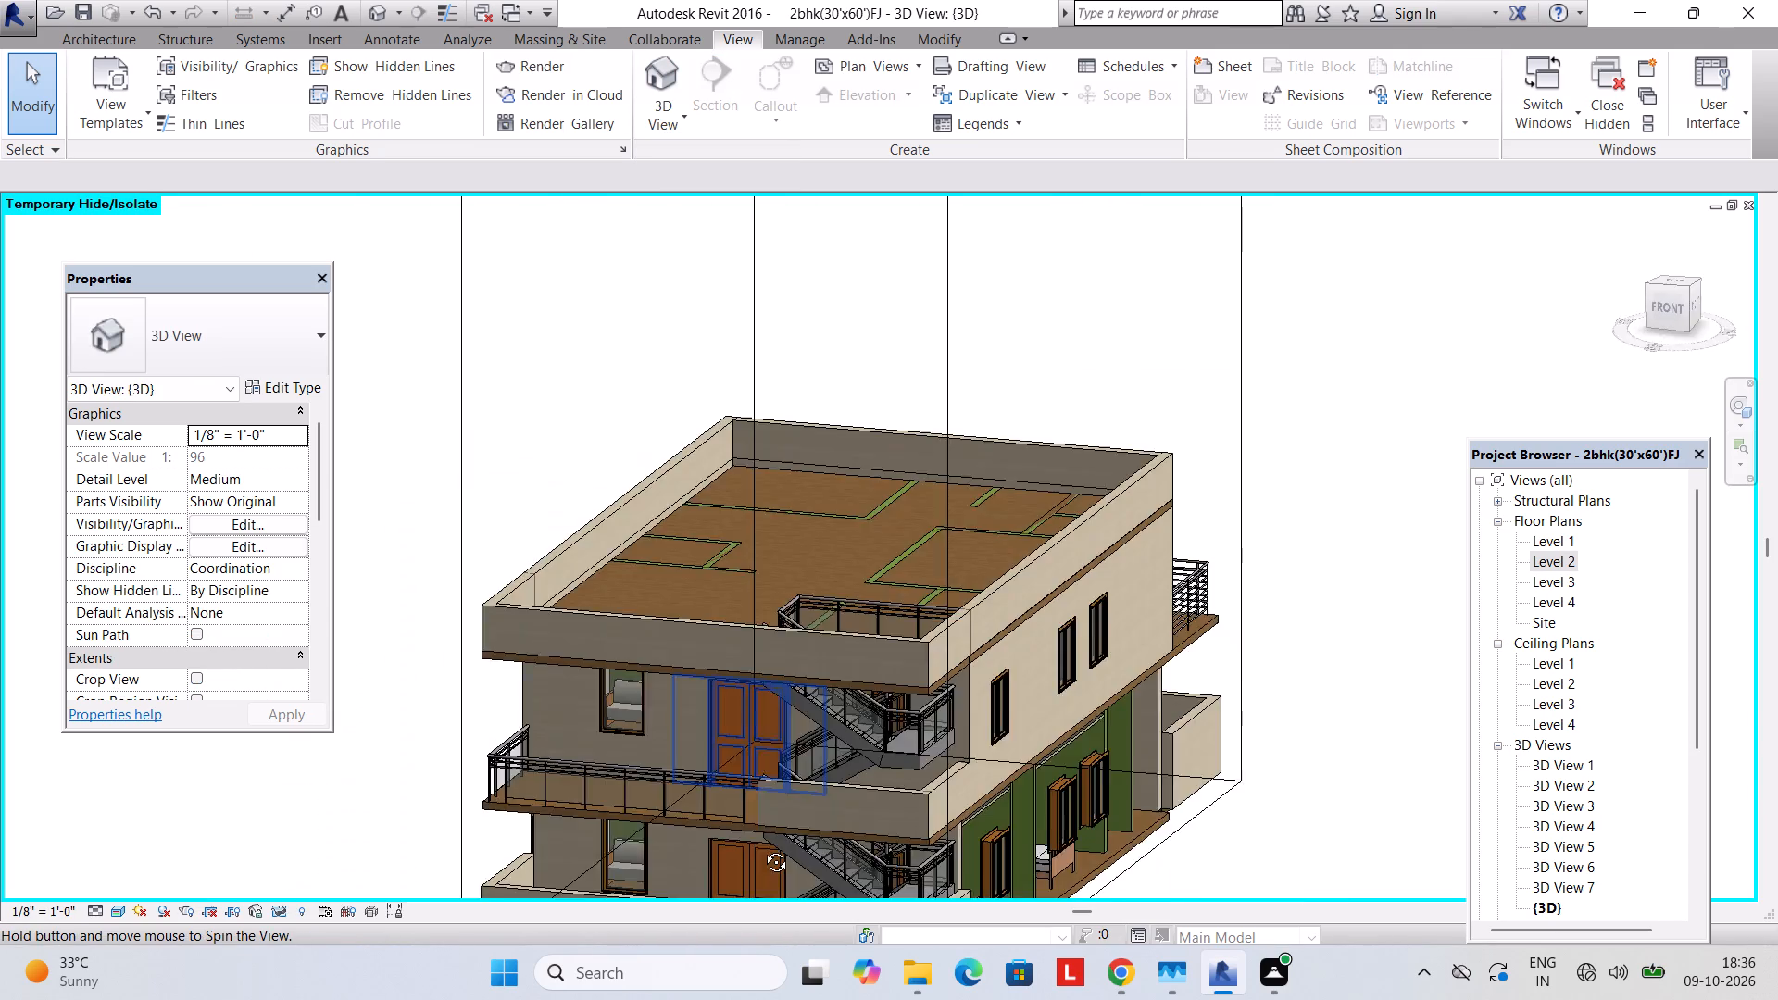
middle_click_drag(762, 848, 858, 849, "shift")
double_click(1559, 706)
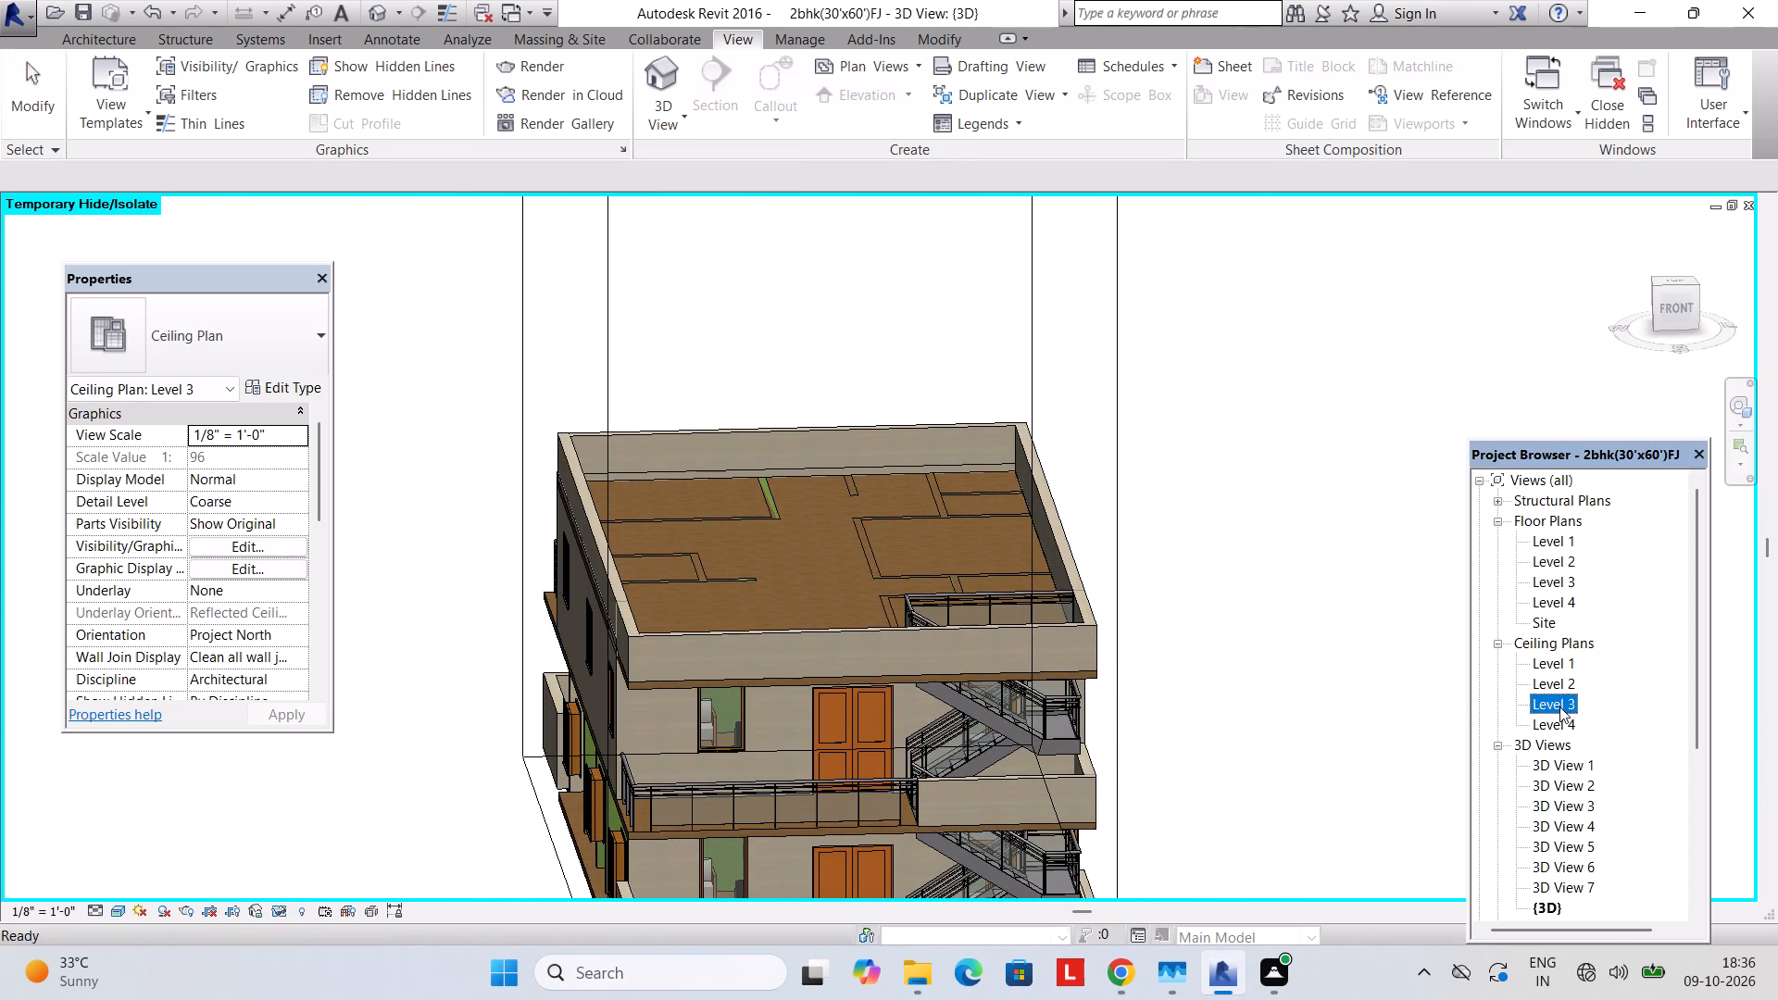
scroll(962, 685, "down", 7)
middle_click_drag(967, 710, 953, 569)
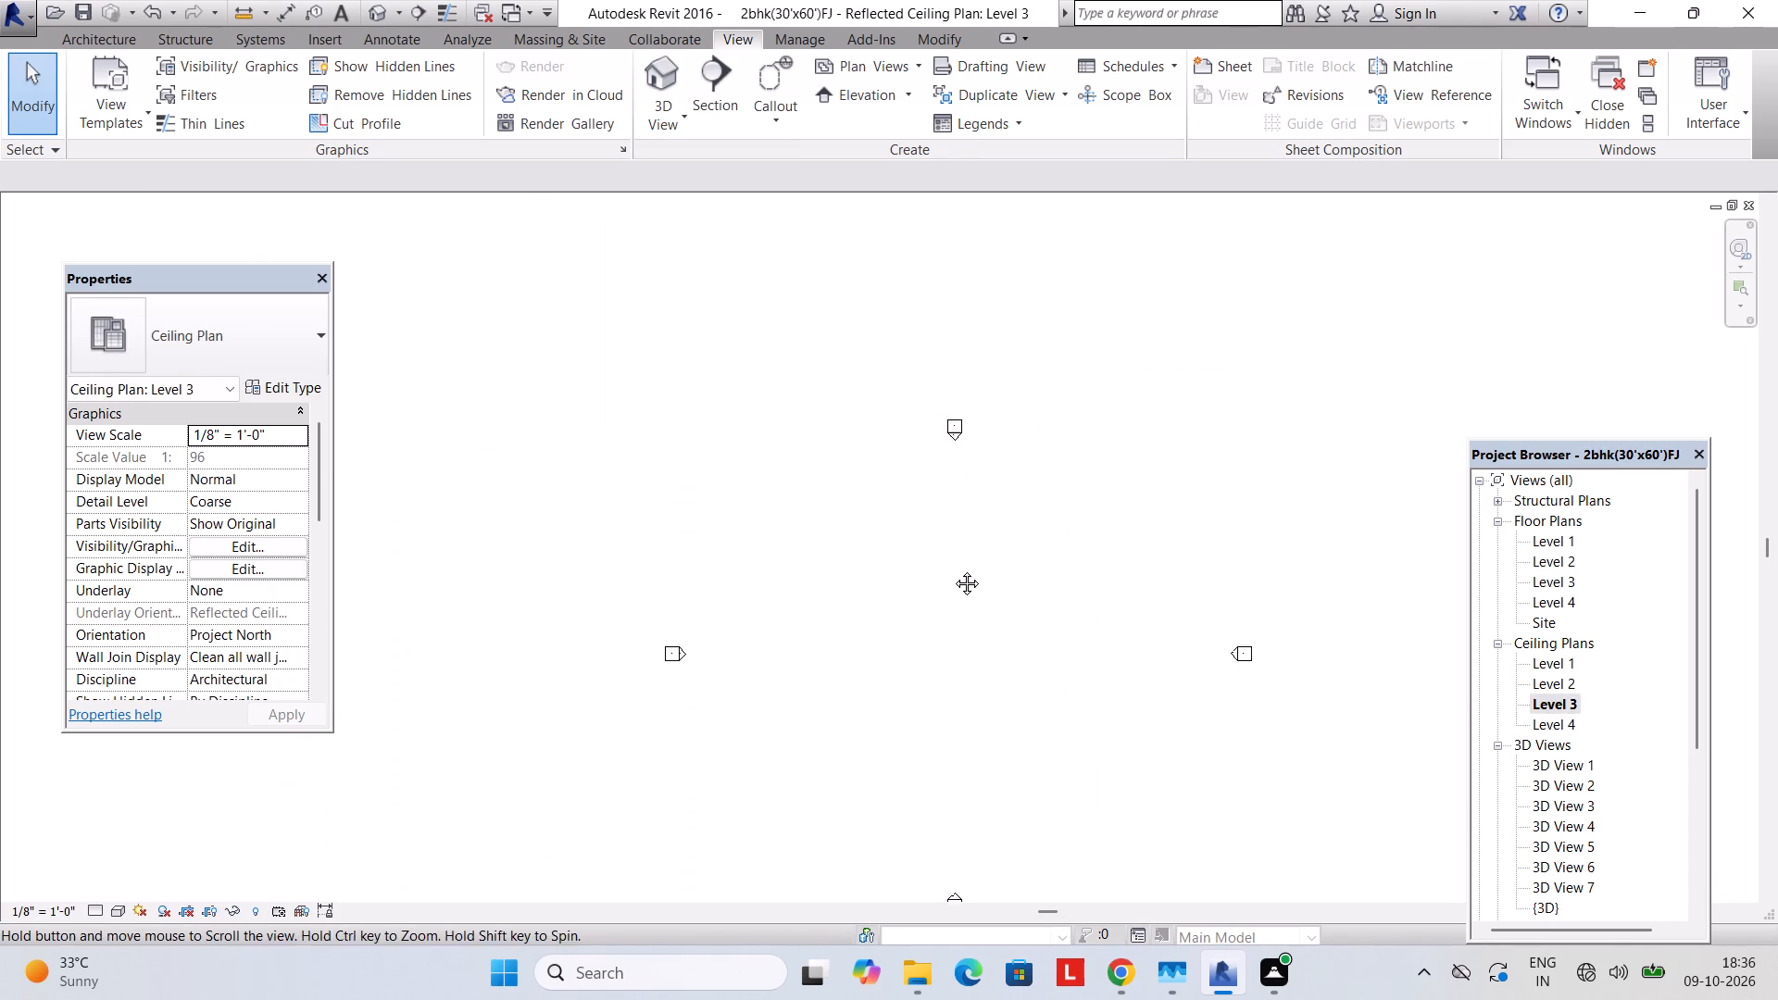
middle_click_drag(953, 569, 952, 561)
middle_click_drag(1008, 656, 994, 618)
scroll(1020, 632, "up", 6)
scroll(1020, 632, "down", 12)
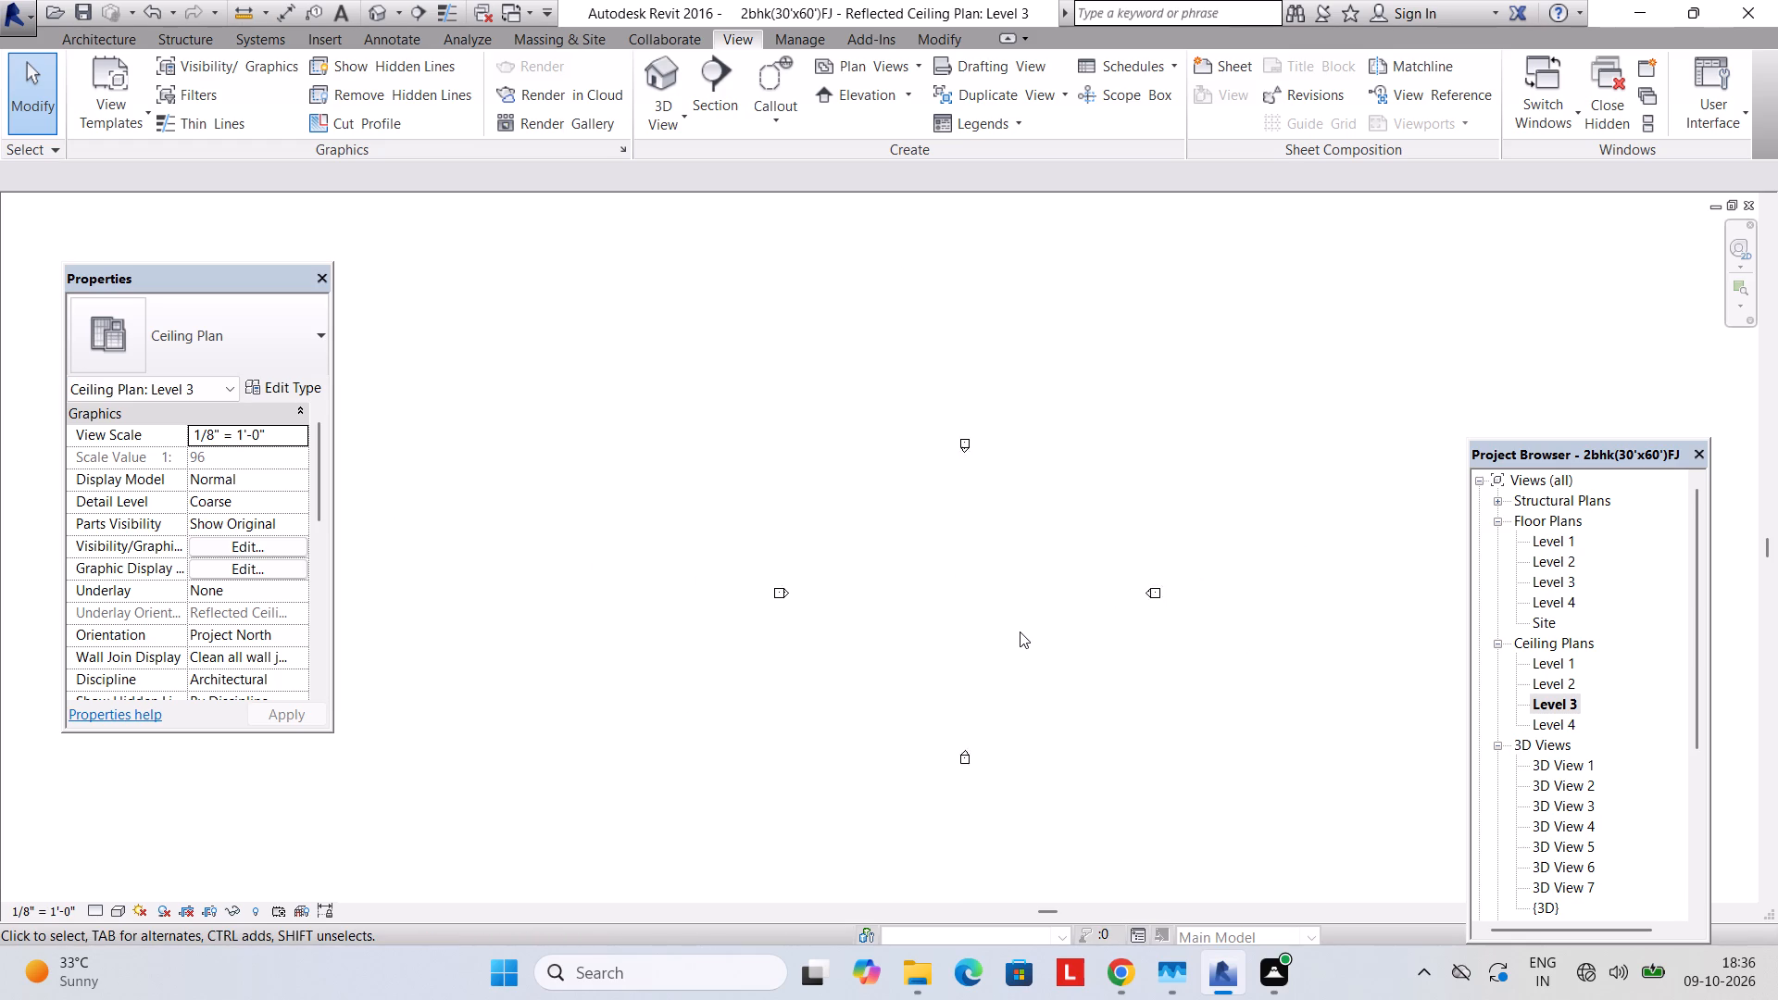
scroll(1020, 631, "down", 12)
scroll(1020, 632, "up", 19)
Look over the Level 3 floor plan and check the constraints of the long 9" parapet wall opposite the bathrooms.
double_click(1560, 584)
scroll(960, 631, "down", 2)
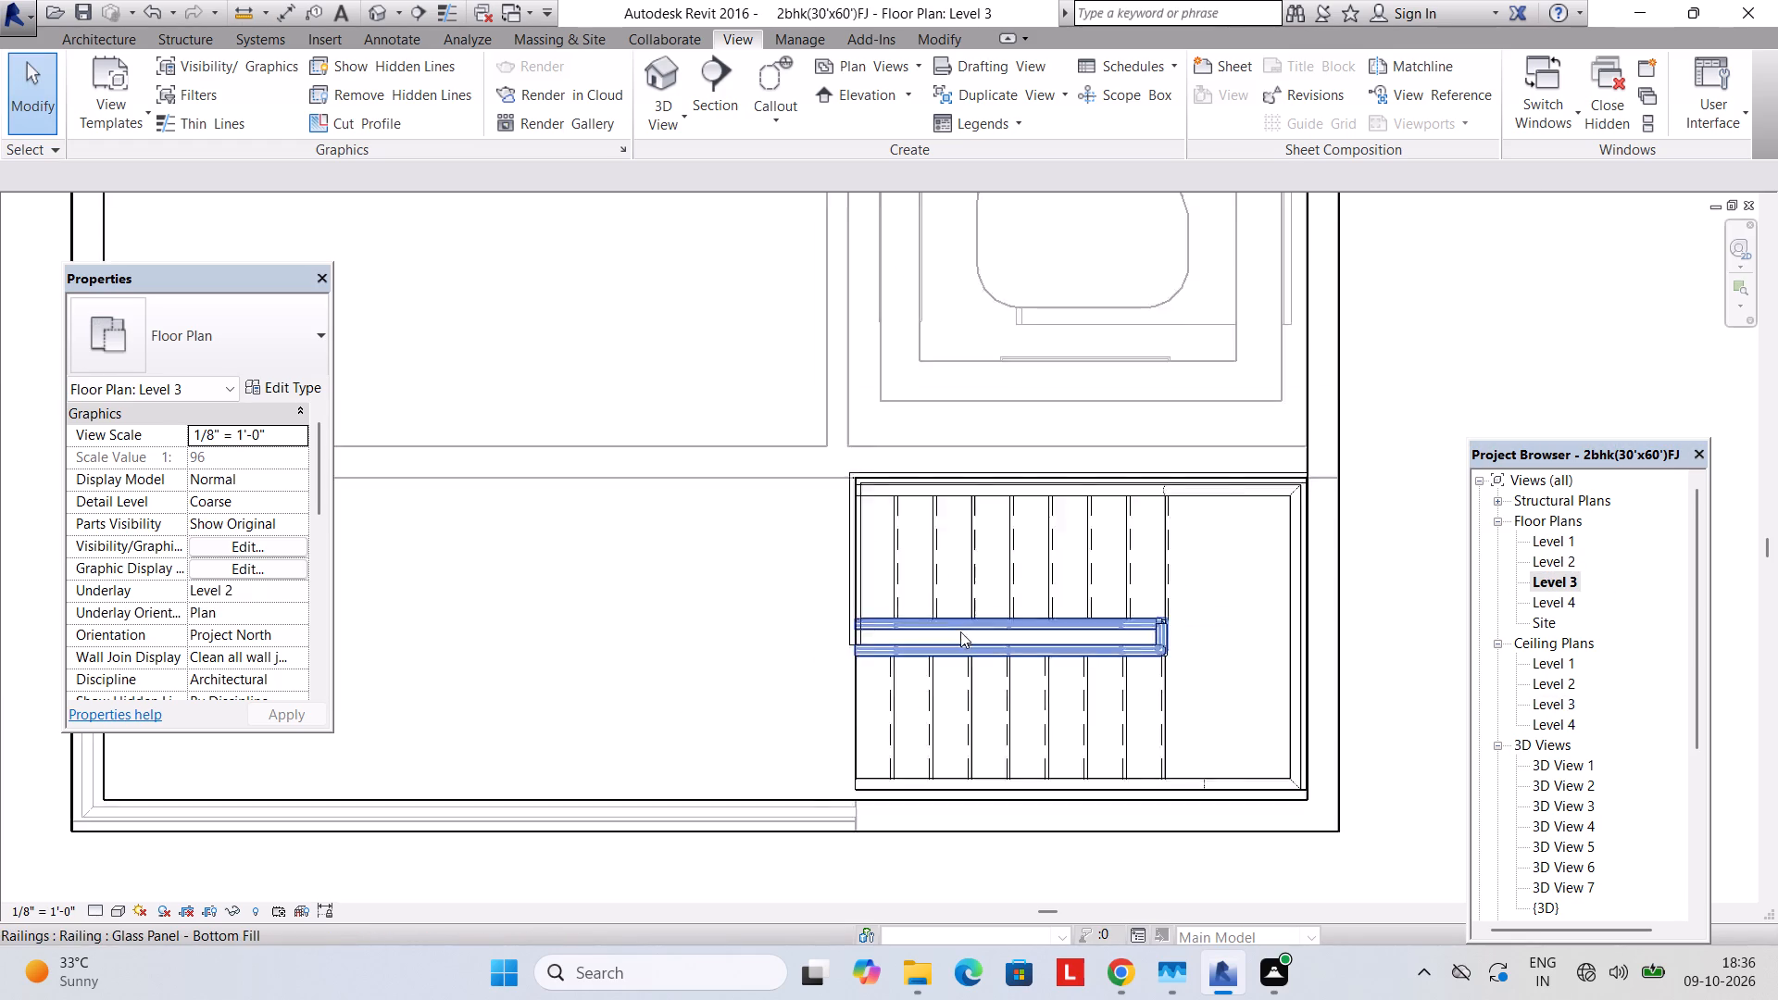
scroll(960, 631, "down", 6)
middle_click_drag(940, 631, 1033, 821)
scroll(940, 631, "down", 1)
middle_click_drag(988, 649, 993, 809)
scroll(975, 705, "down", 1)
middle_click(975, 705)
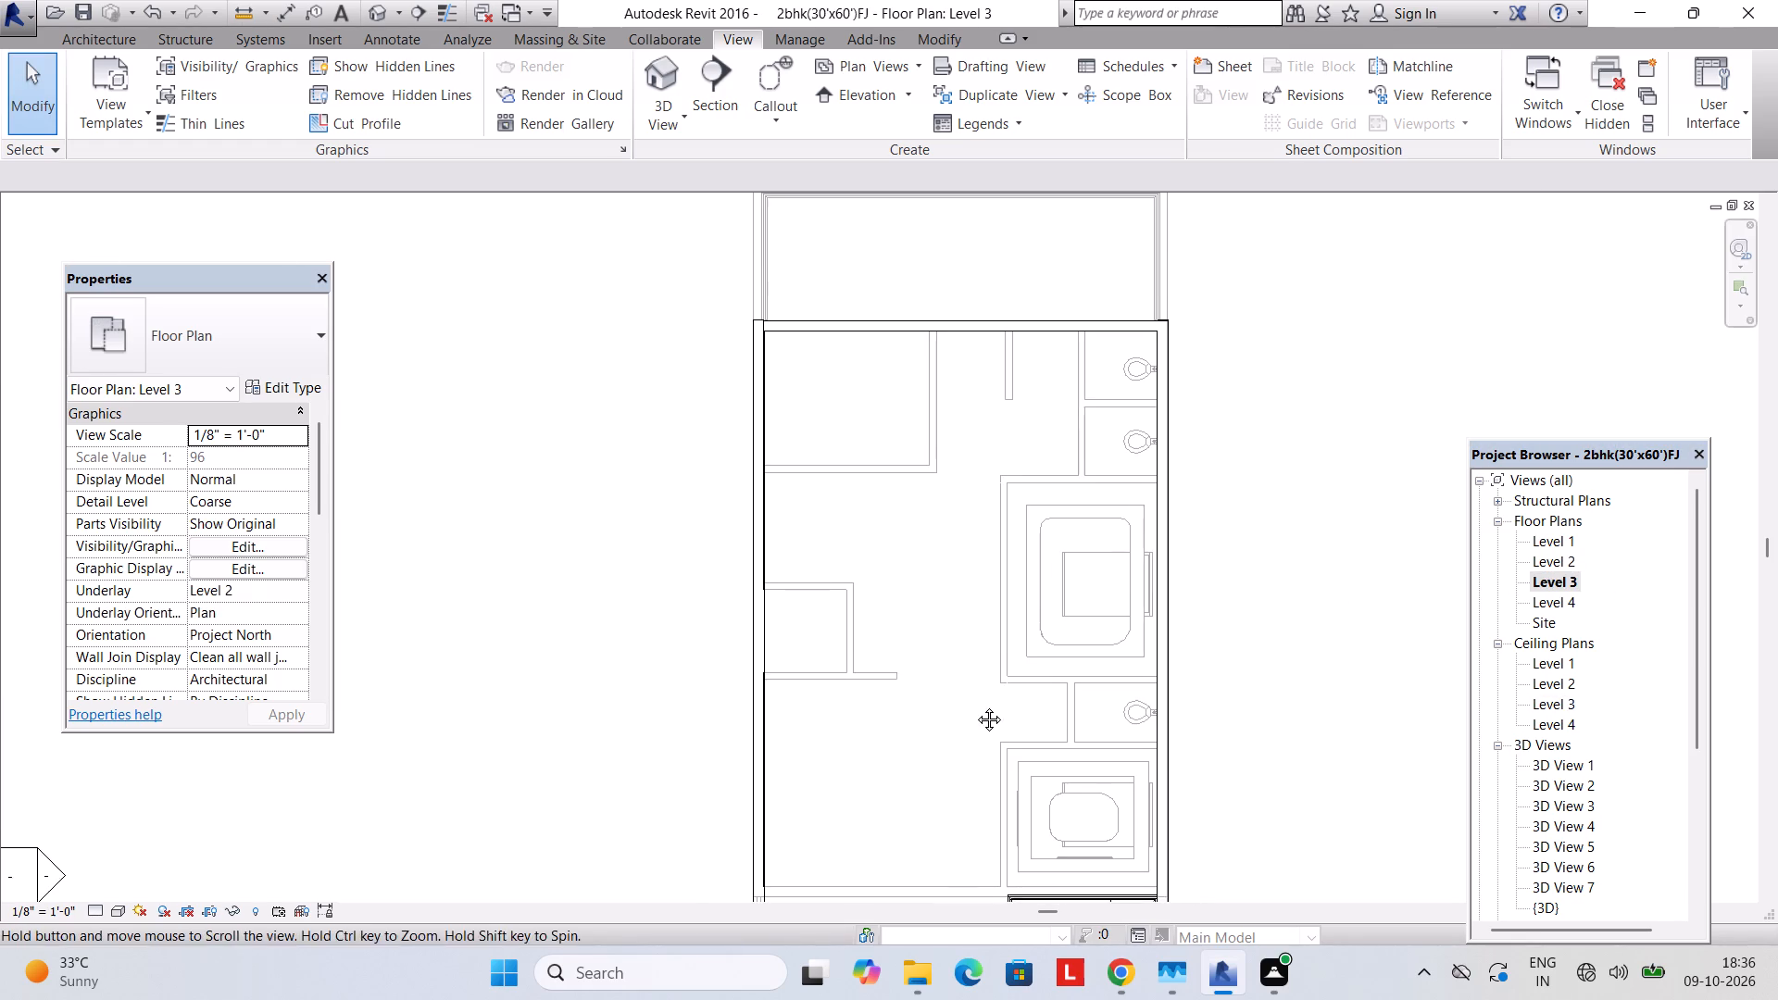
left_click(757, 676)
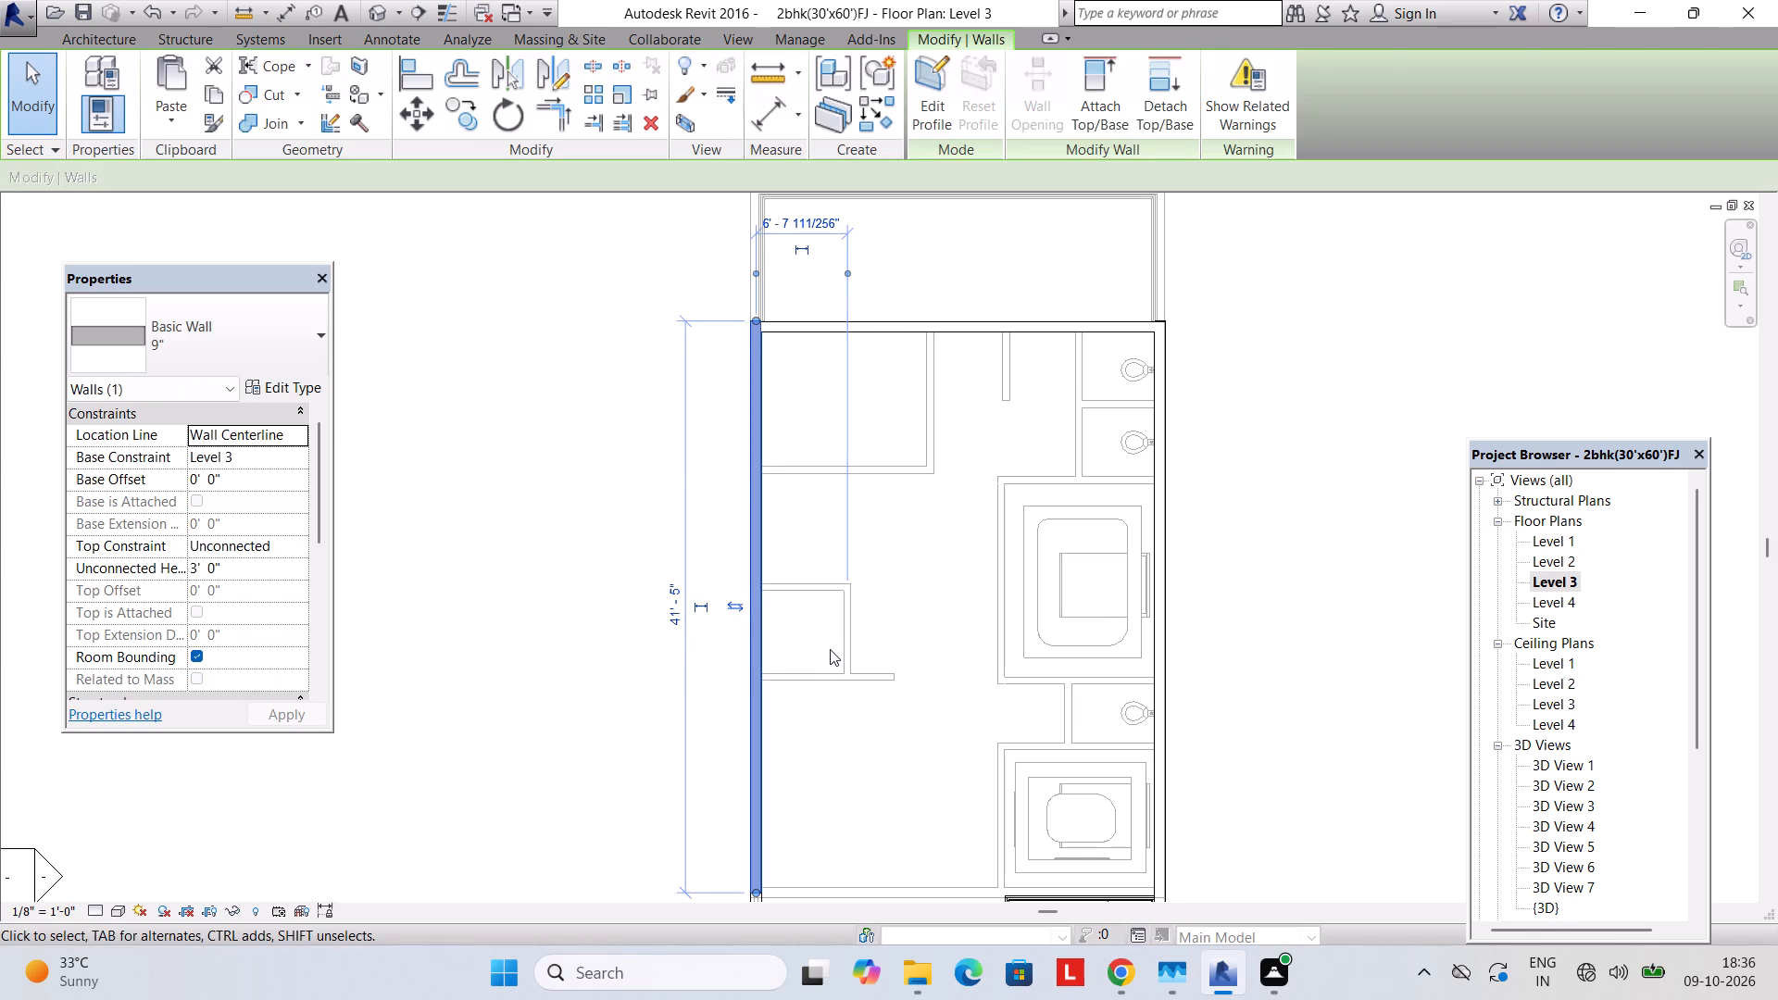
key("Escape")
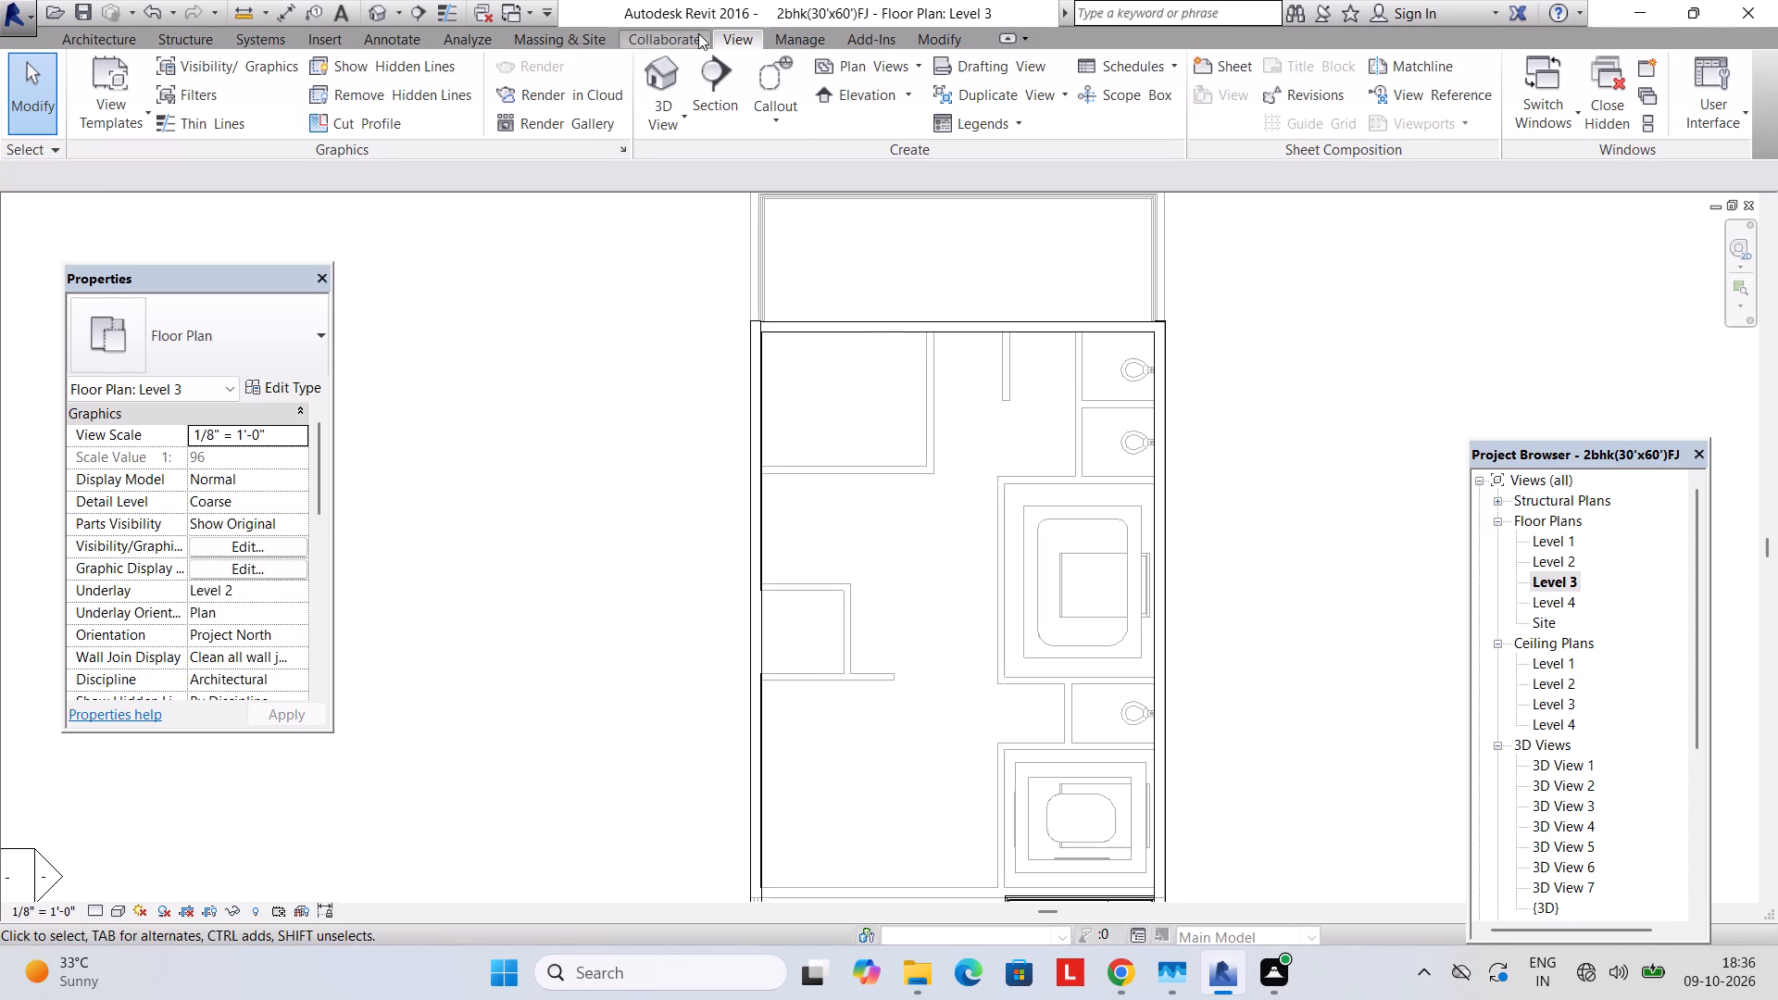
Delete the 6" Level 3 floor slab in the default 3D view.
left_click(666, 114)
left_click(682, 148)
middle_click_drag(816, 620, 833, 709, "shift")
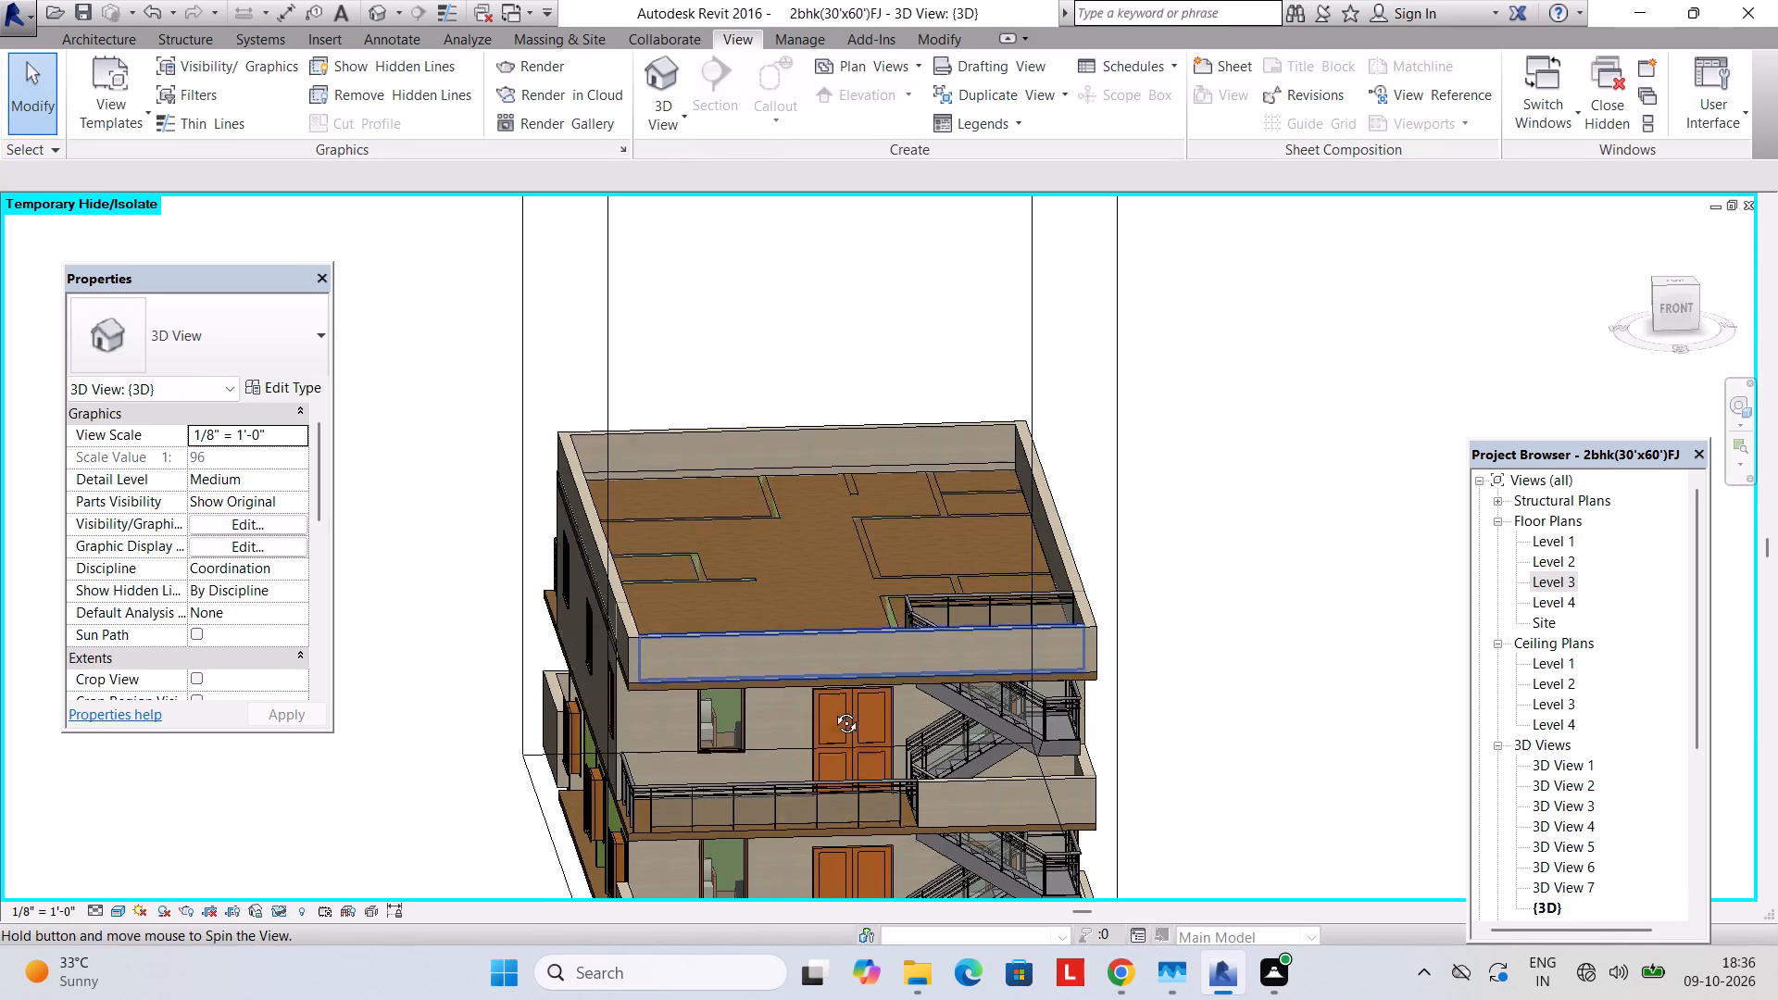
middle_click_drag(833, 709, 851, 780, "shift")
middle_click_drag(843, 756, 985, 594)
middle_click_drag(856, 656, 870, 574, "shift")
scroll(869, 638, "up", 3)
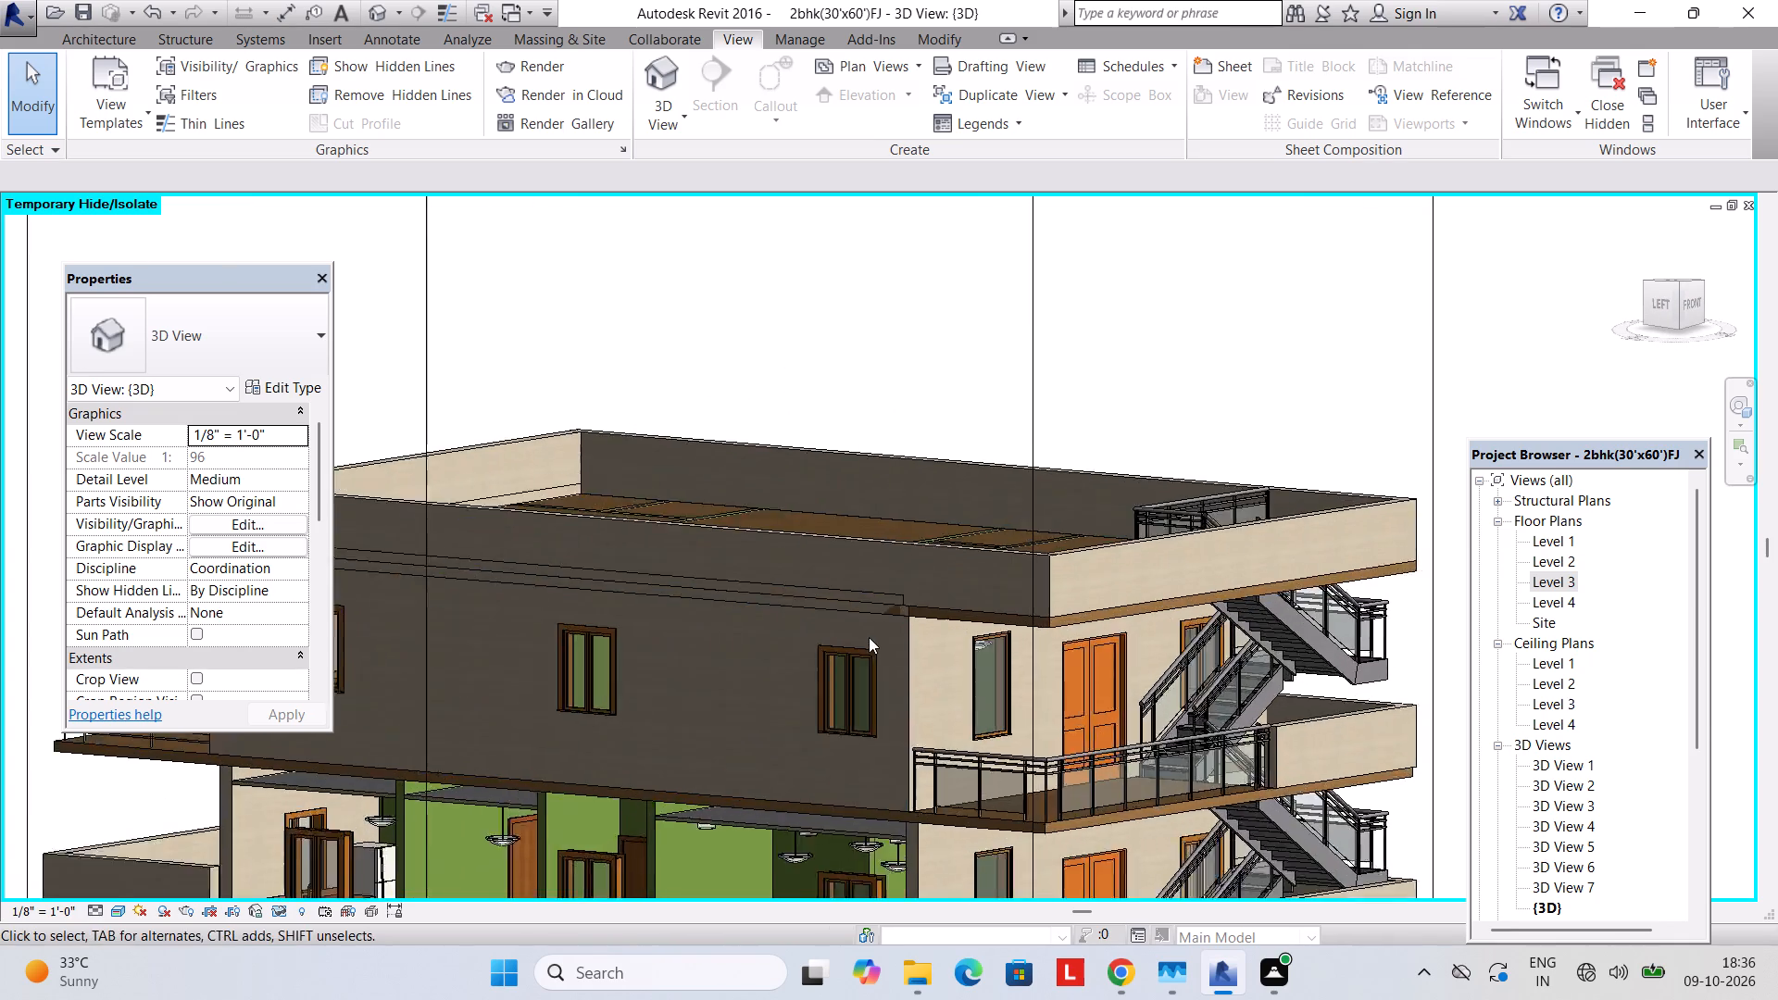
scroll(869, 637, "up", 3)
middle_click_drag(869, 622, 934, 619)
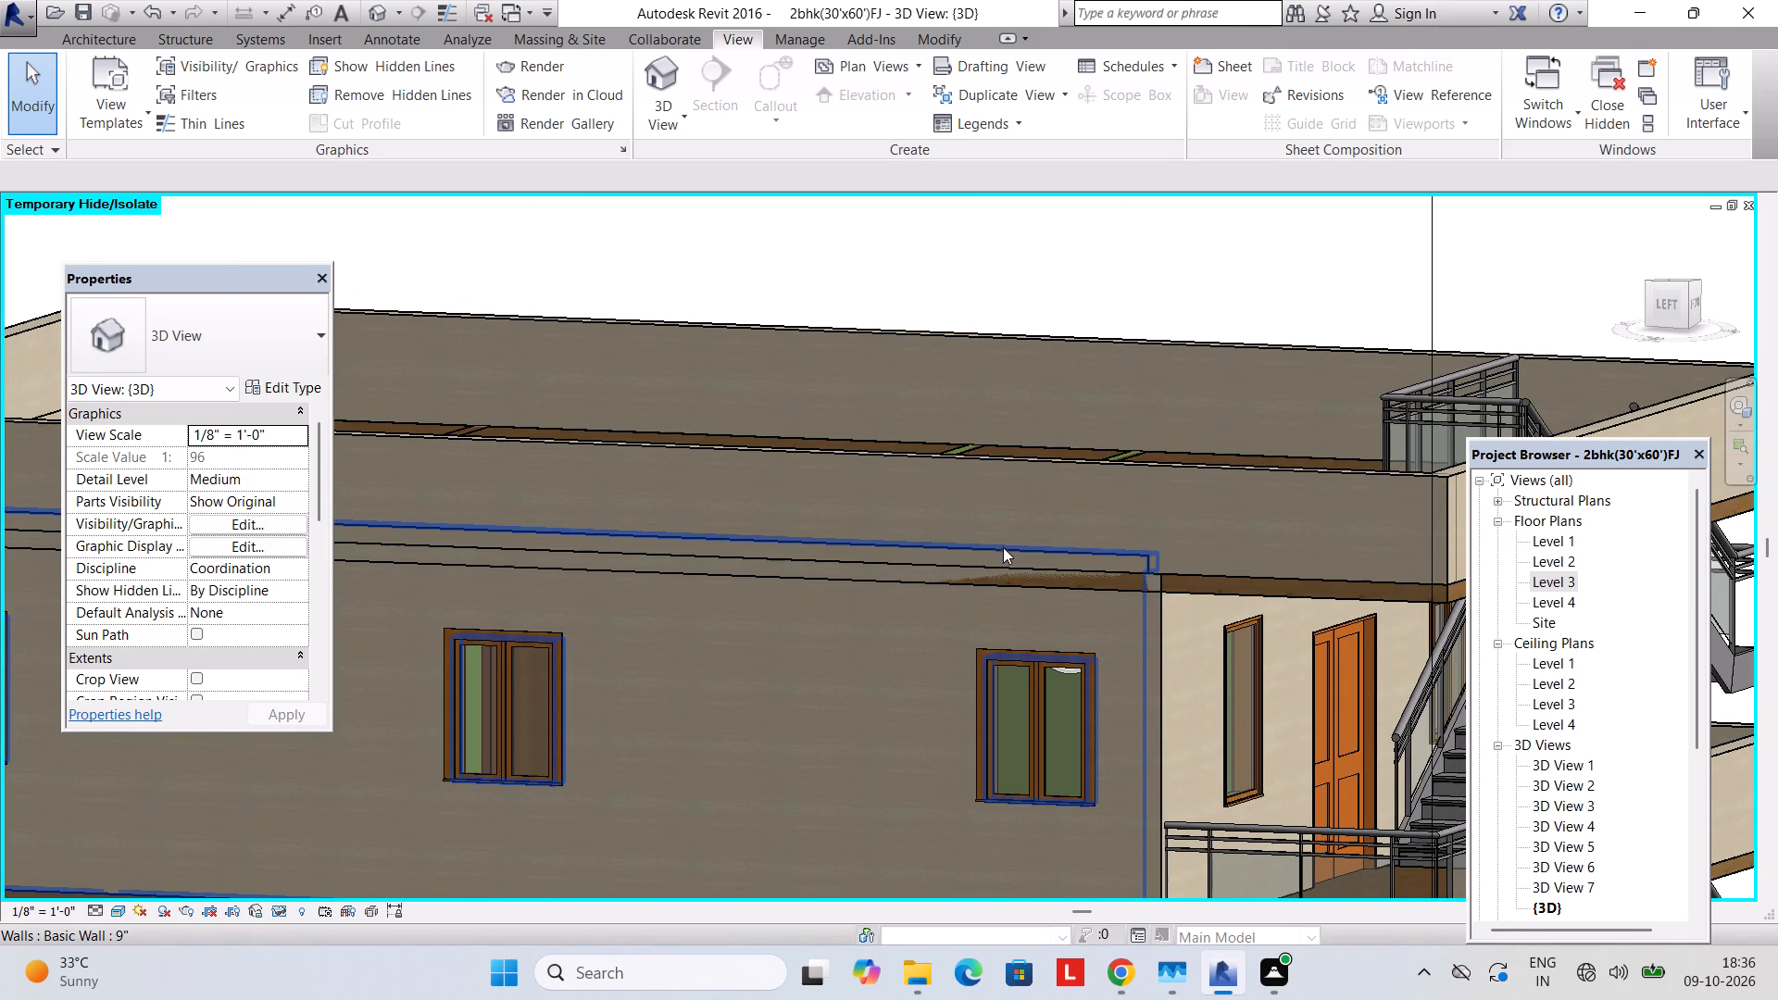
scroll(1004, 560, "up", 3)
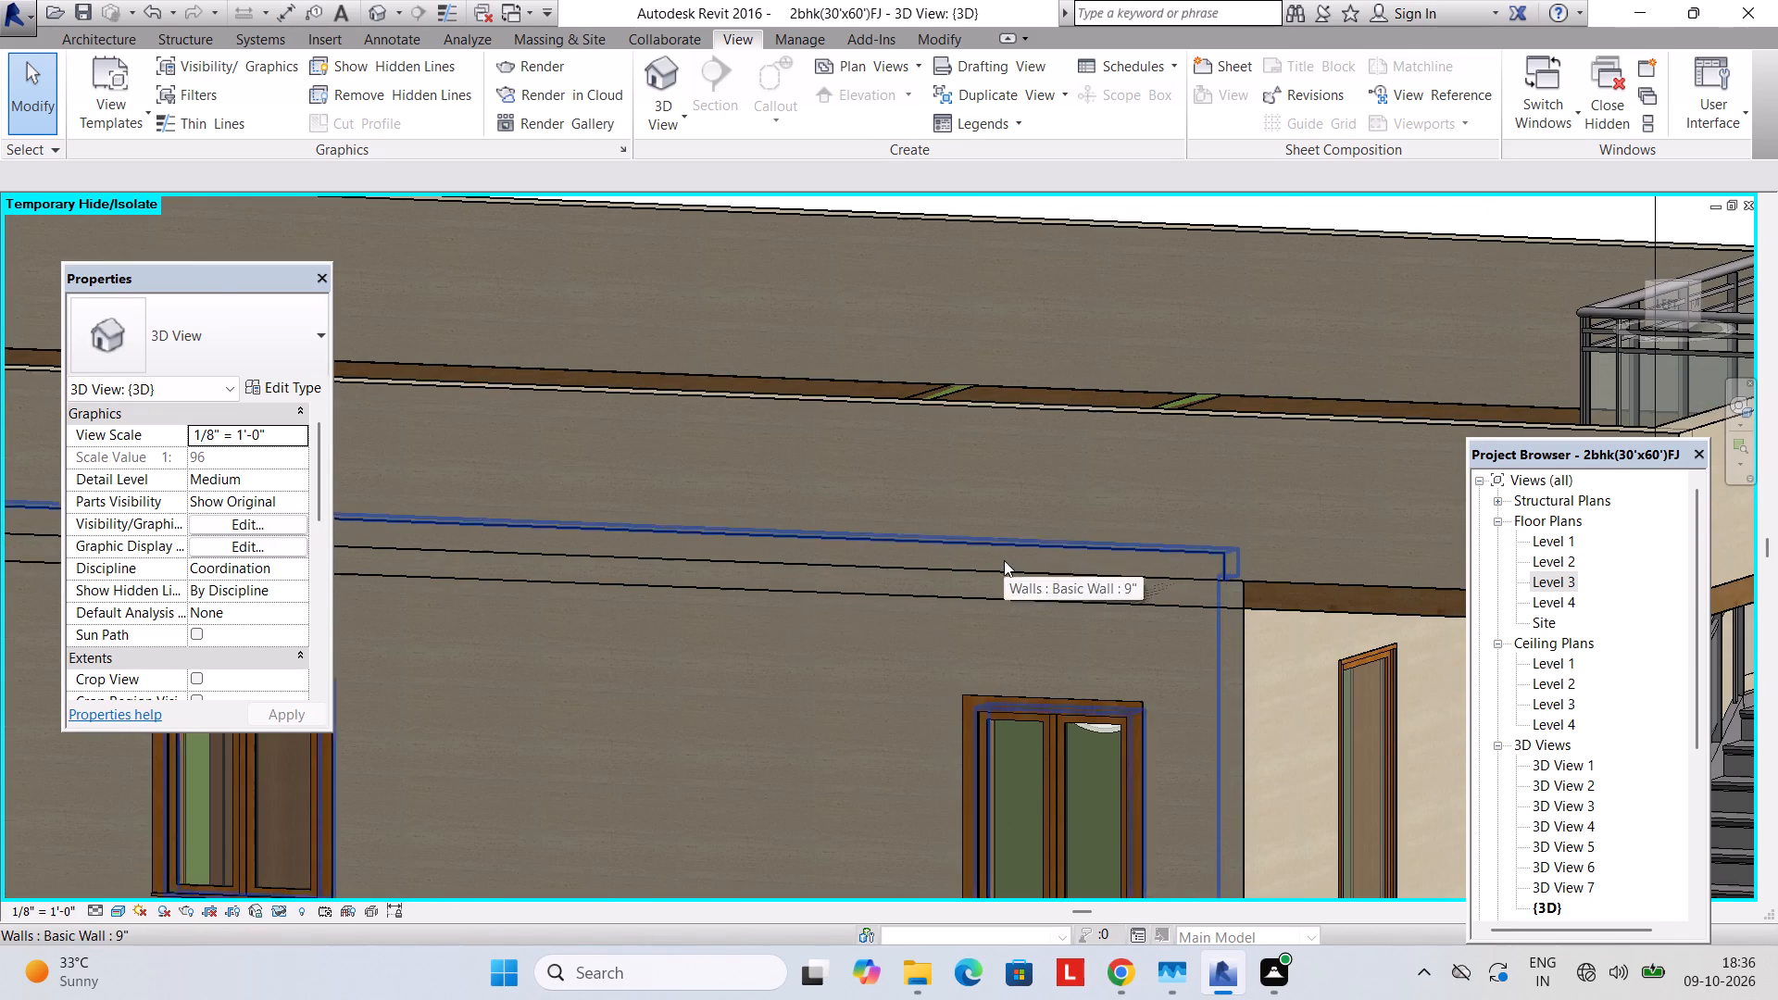
left_click(1014, 567)
scroll(1014, 567, "down", 3)
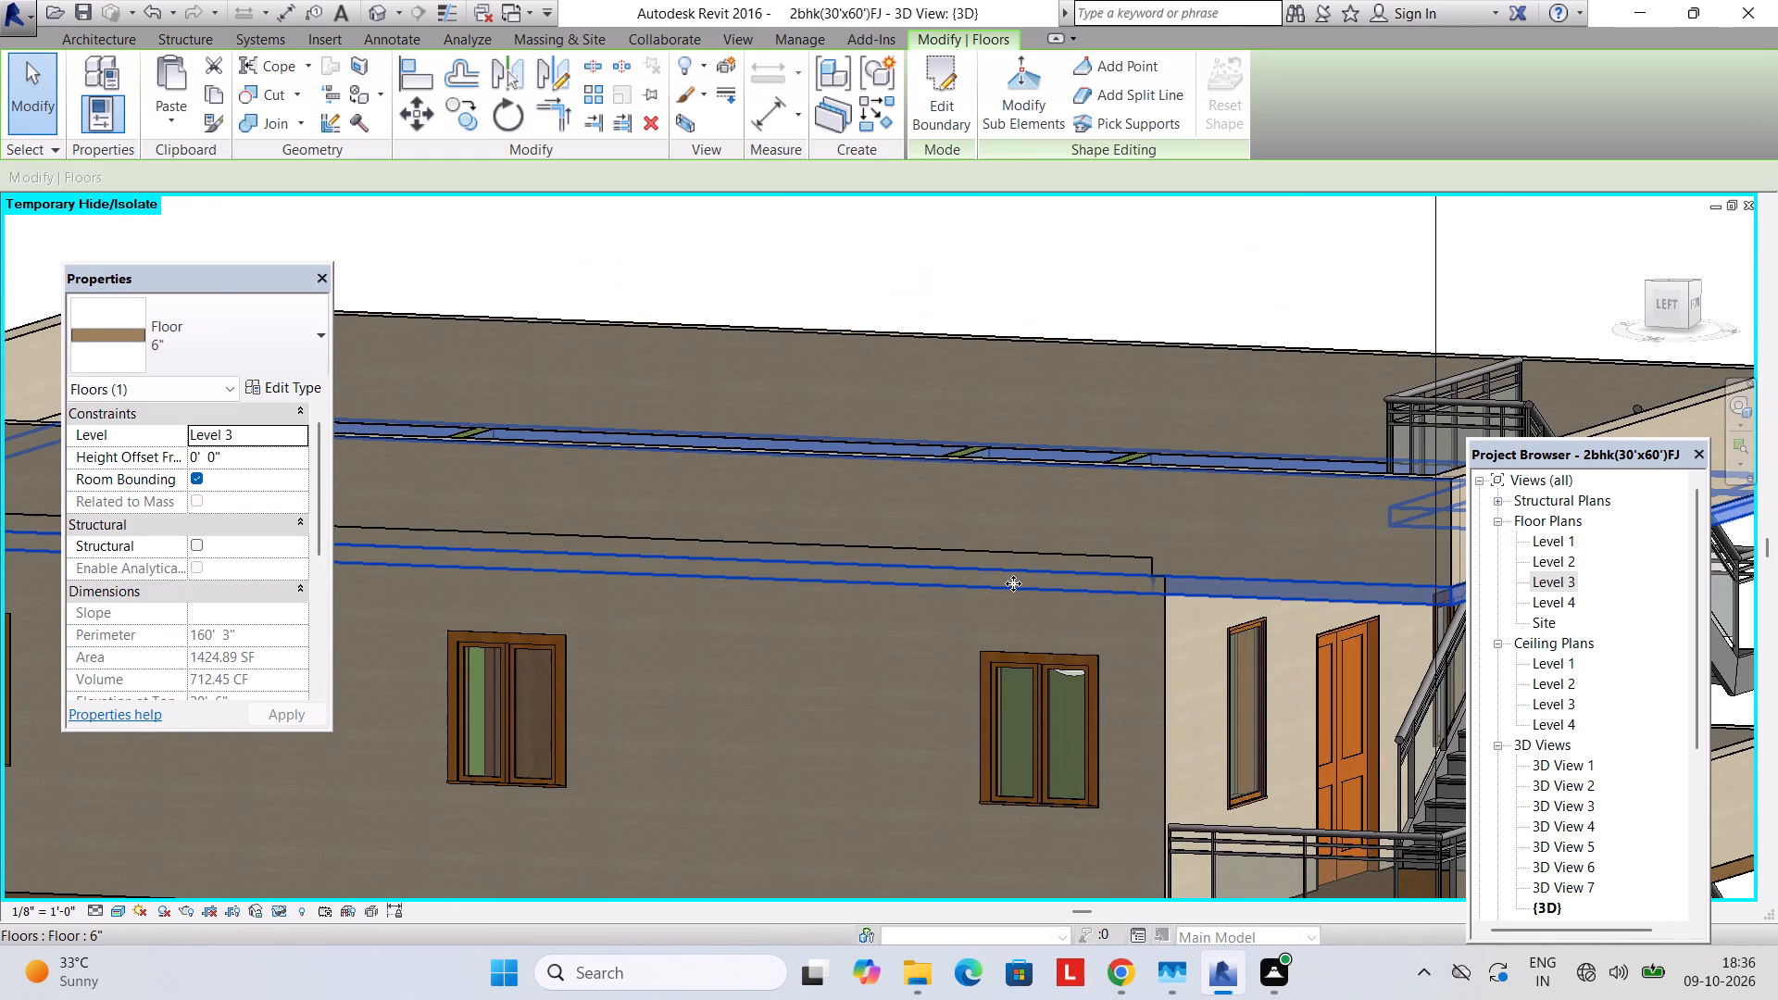
key("Delete")
Set the unconnected height of the 9" Level 2 exterior wall on the building's left side to 10'.
middle_click_drag(953, 609, 945, 745, "shift")
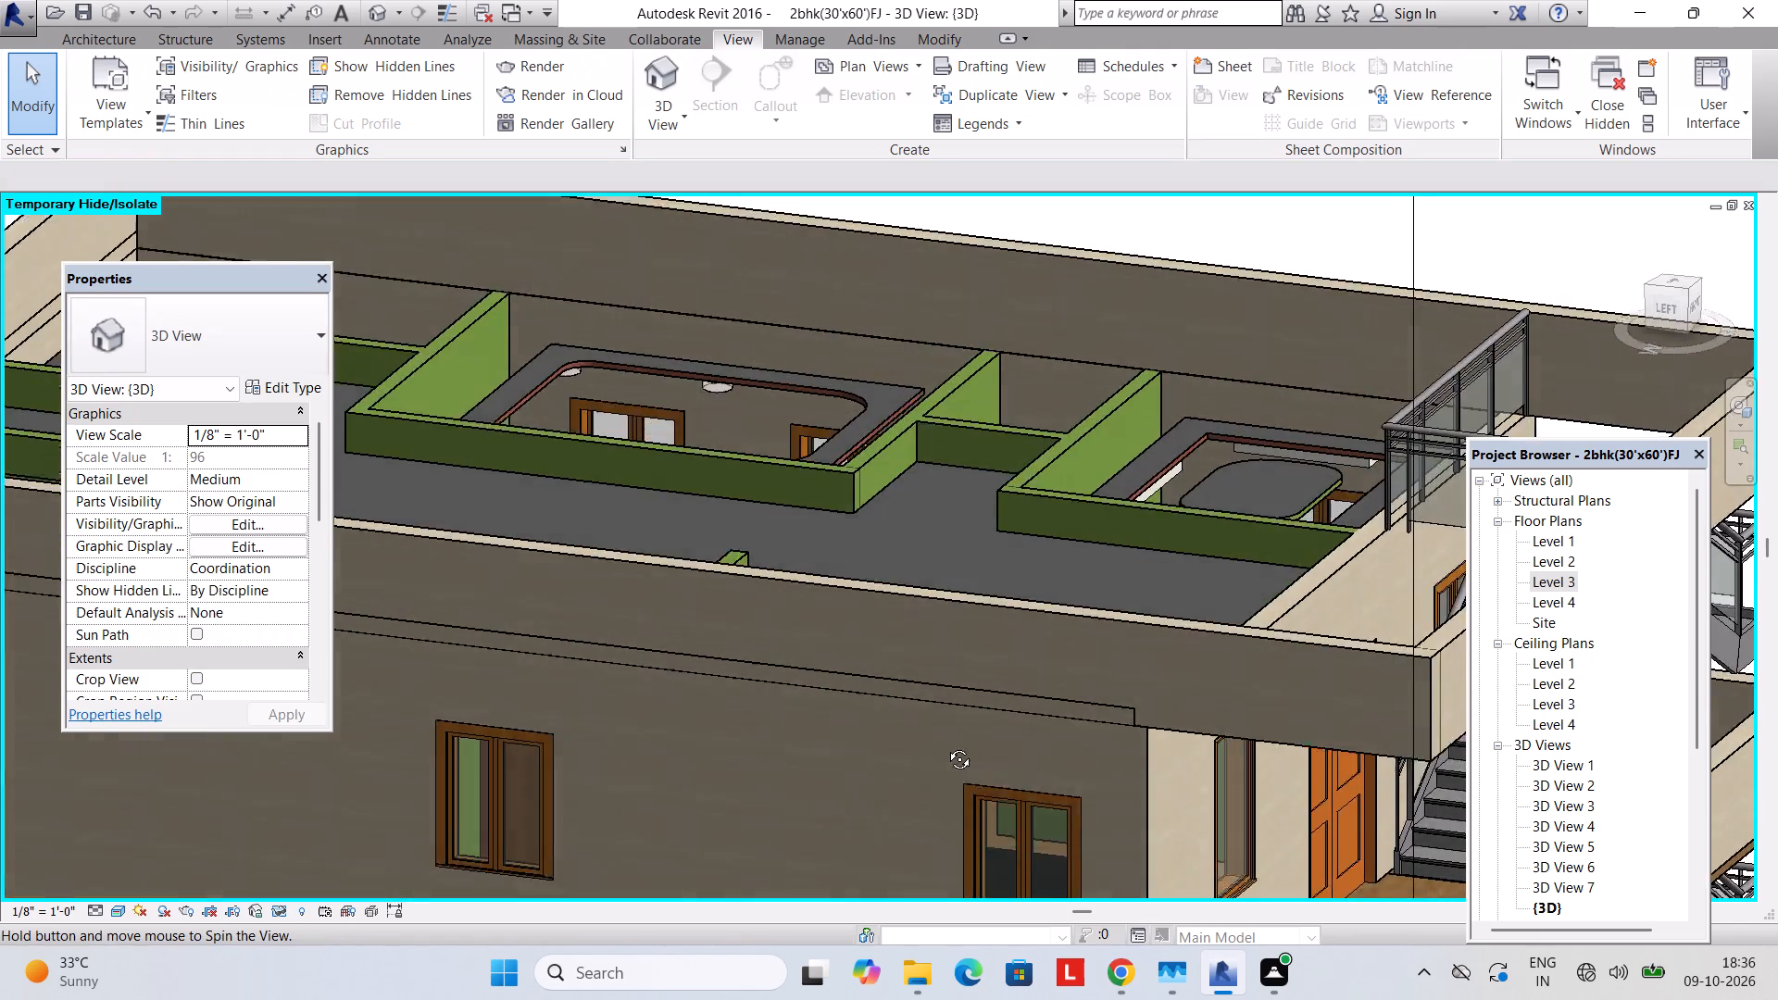
middle_click_drag(945, 745, 945, 749, "shift")
middle_click_drag(933, 742, 911, 672, "shift")
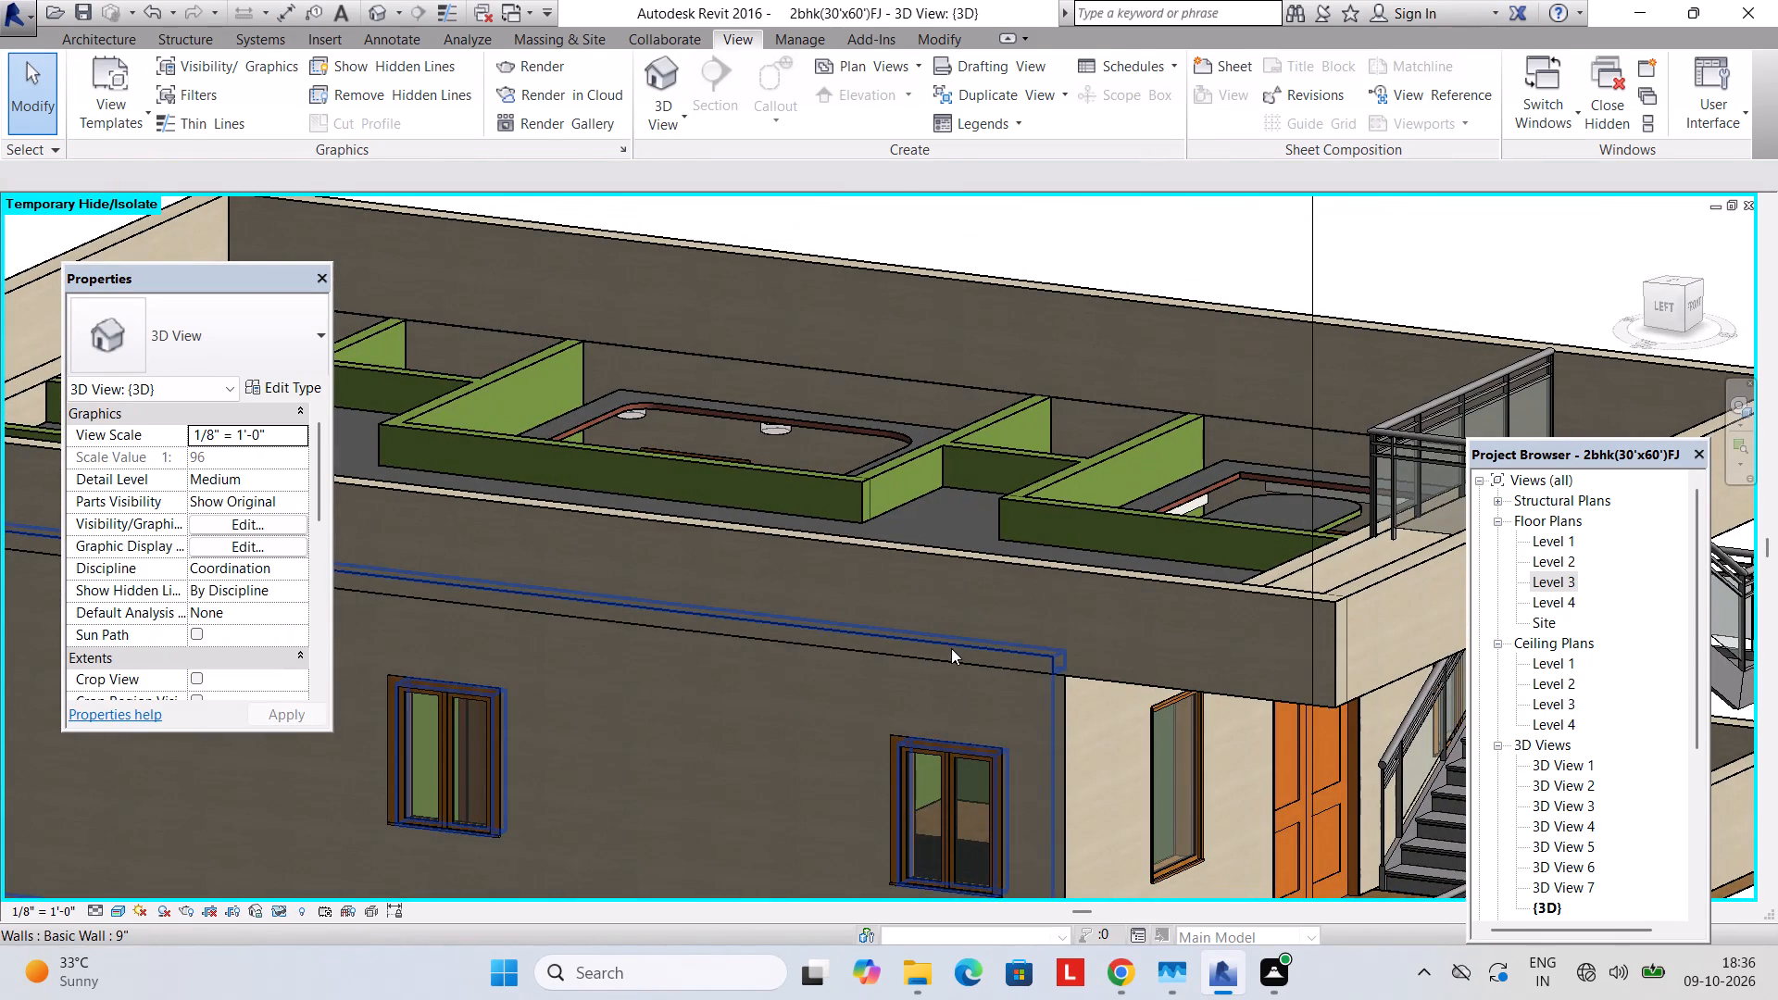
left_click(951, 648)
middle_click_drag(901, 707, 963, 657)
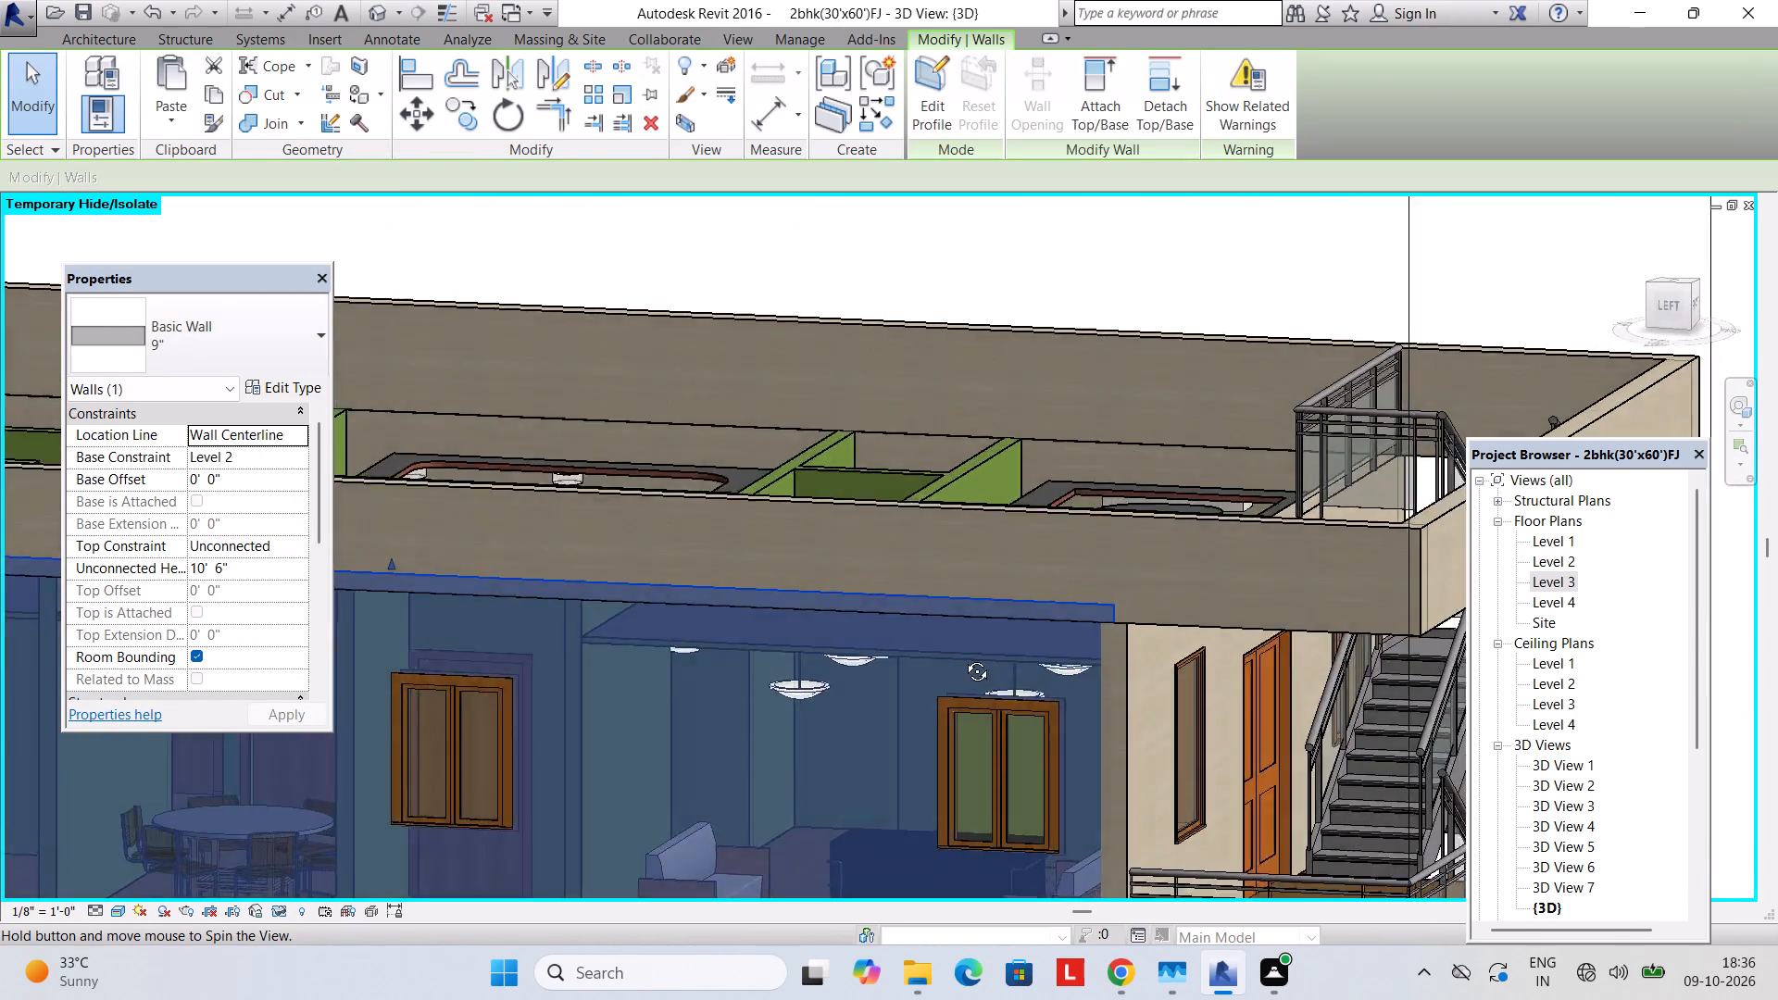
middle_click_drag(963, 657, 1015, 685)
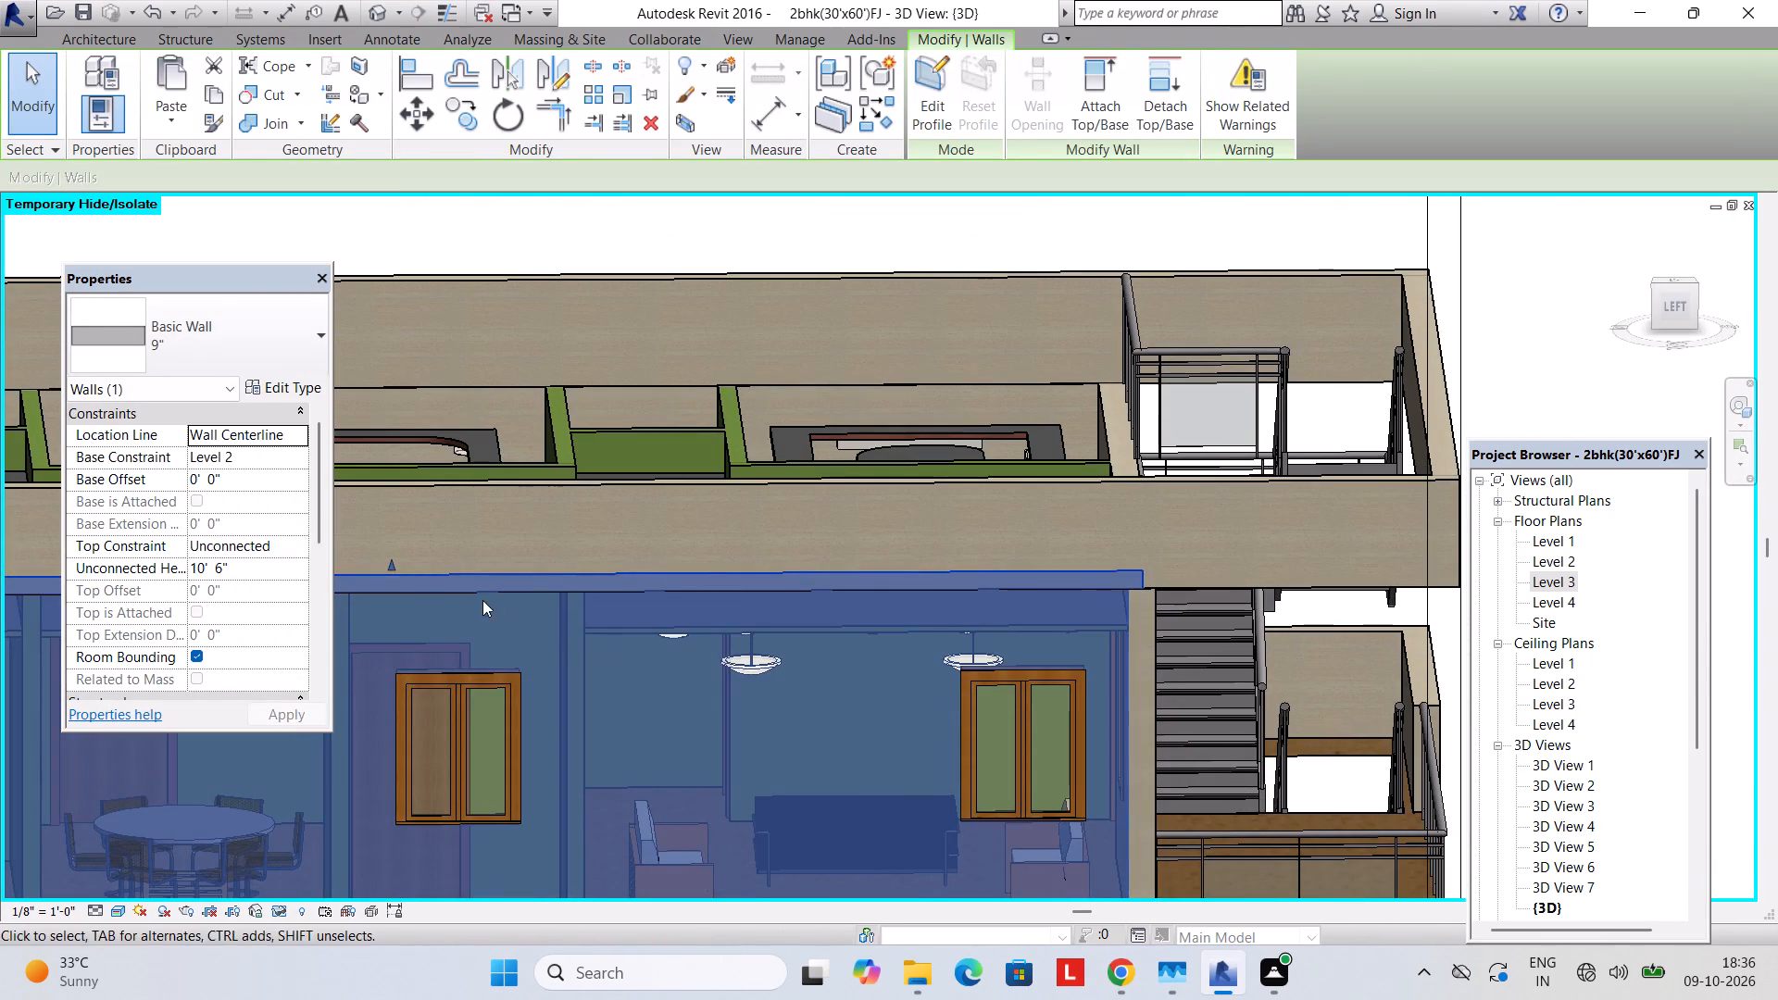
left_click_drag(390, 563, 390, 584)
left_click(282, 564)
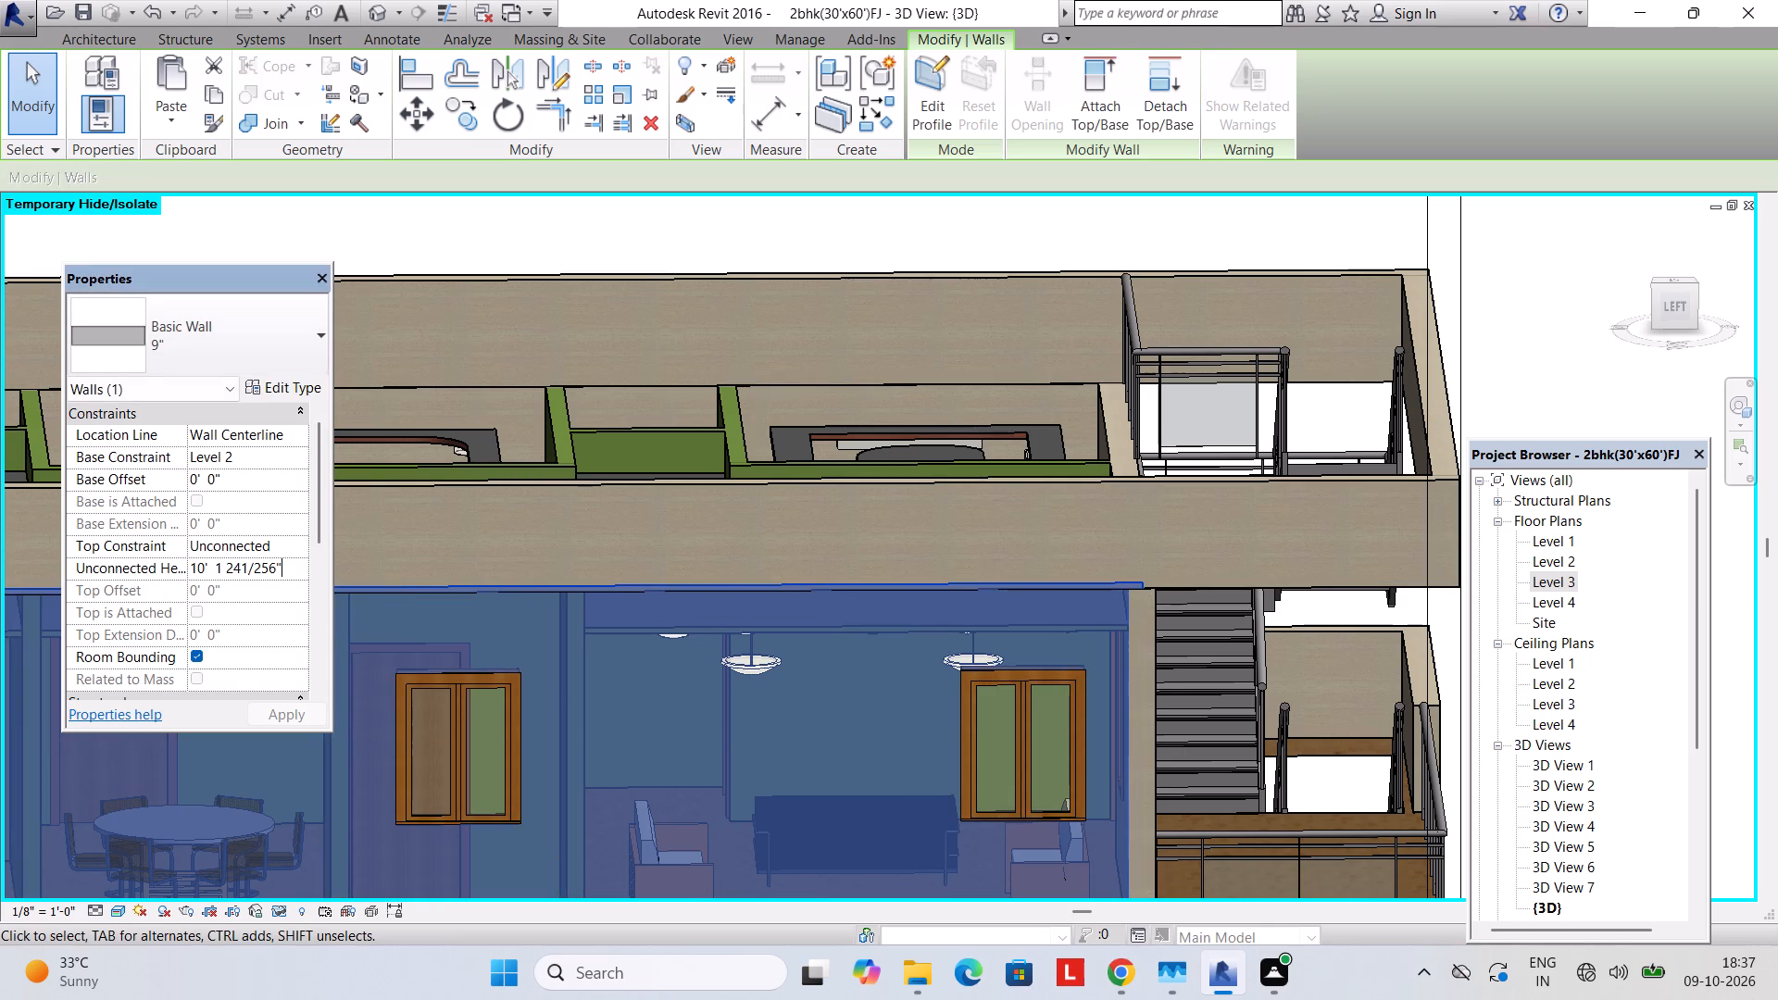
left_click(282, 564)
double_click(283, 566)
left_click_drag(283, 566, 166, 571)
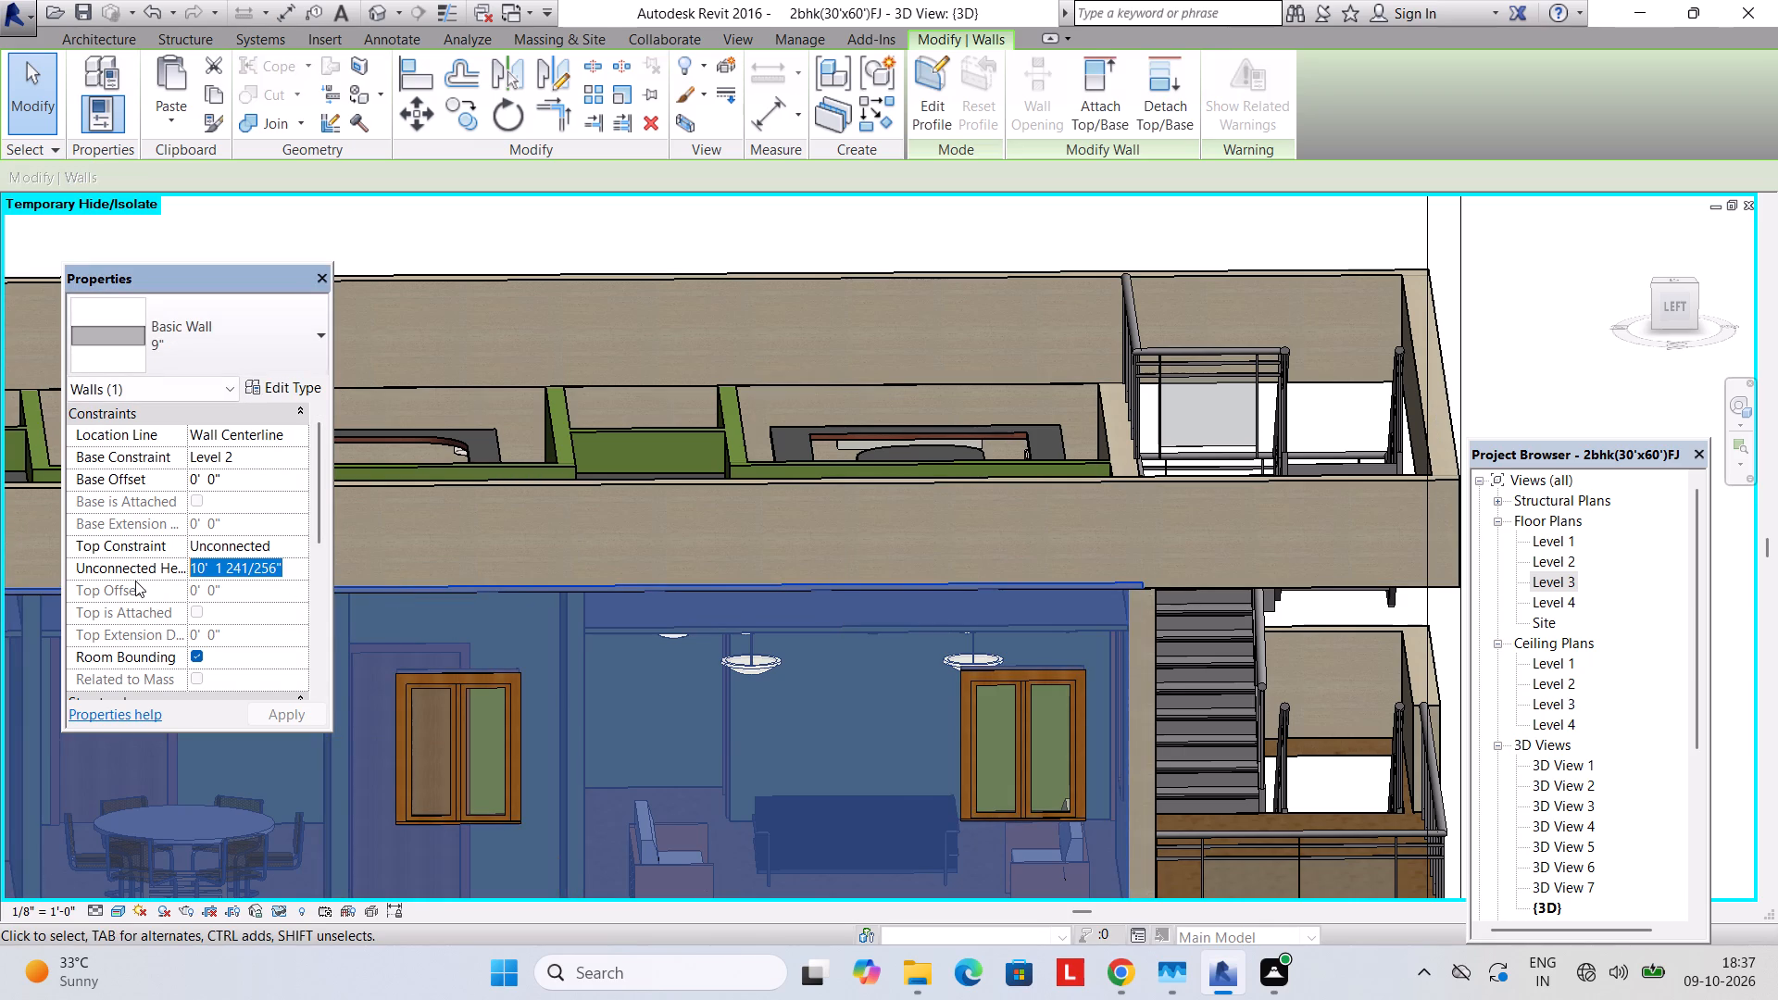
type("10'")
key("Return")
key("Return")
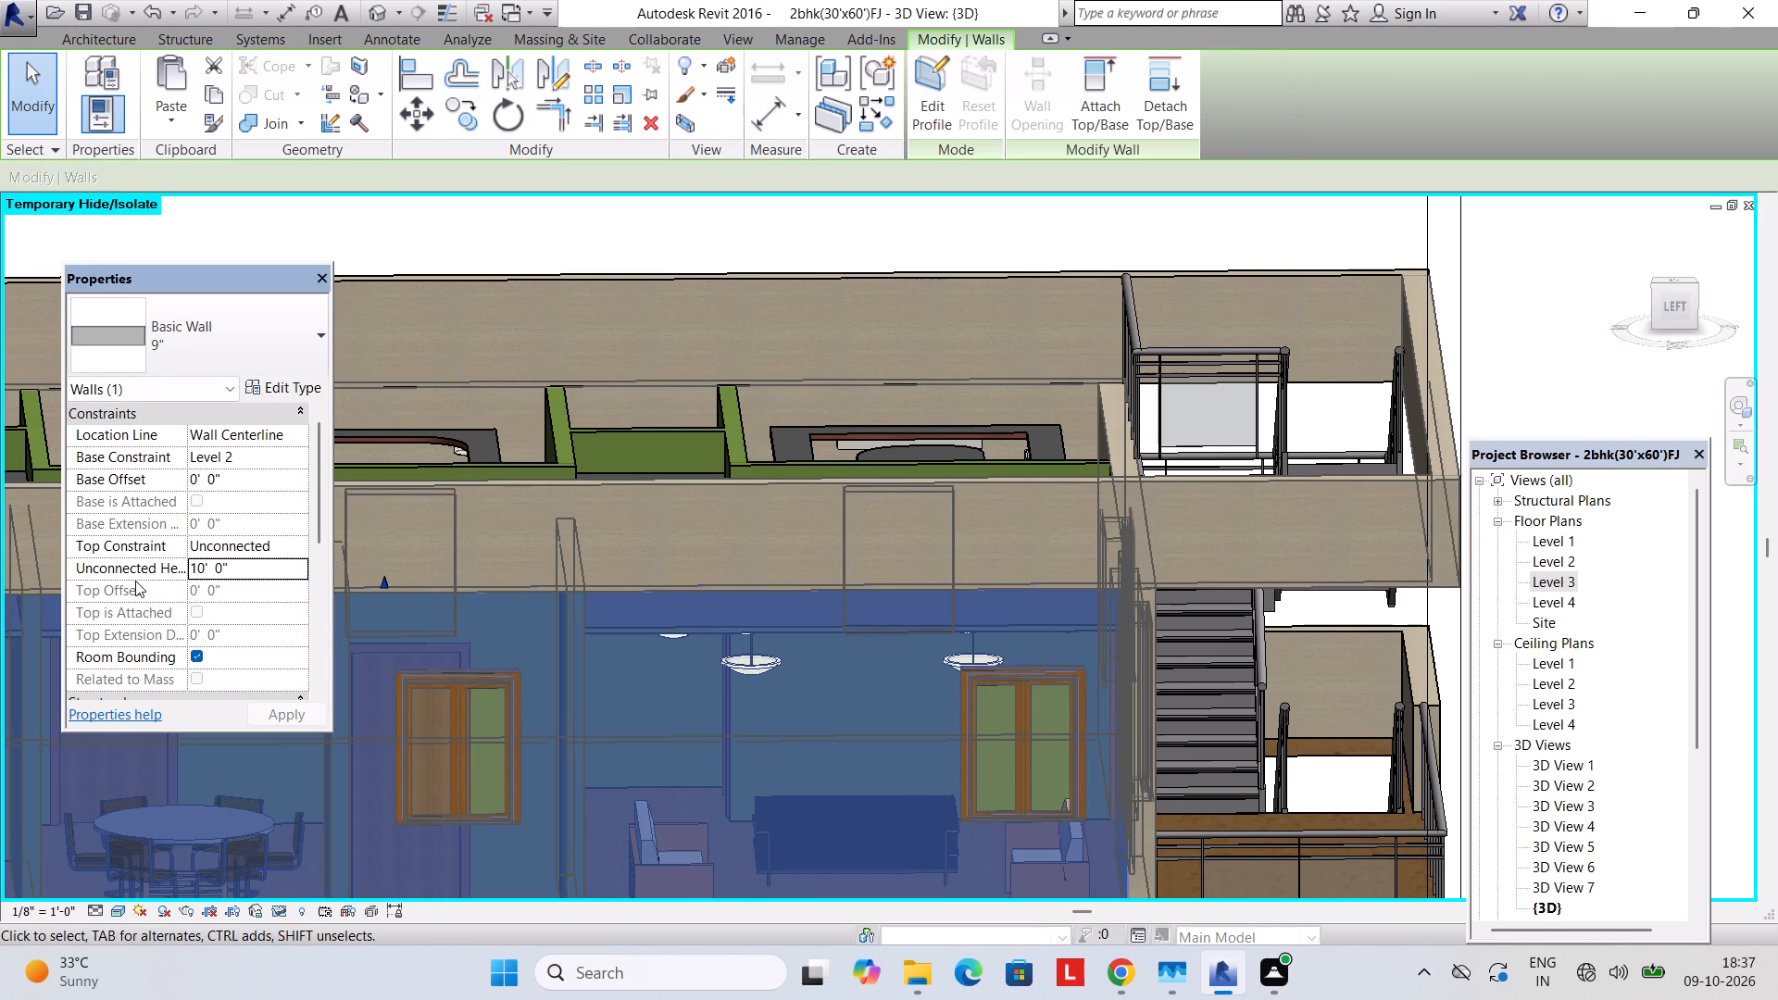
key("Escape")
key("Escape")
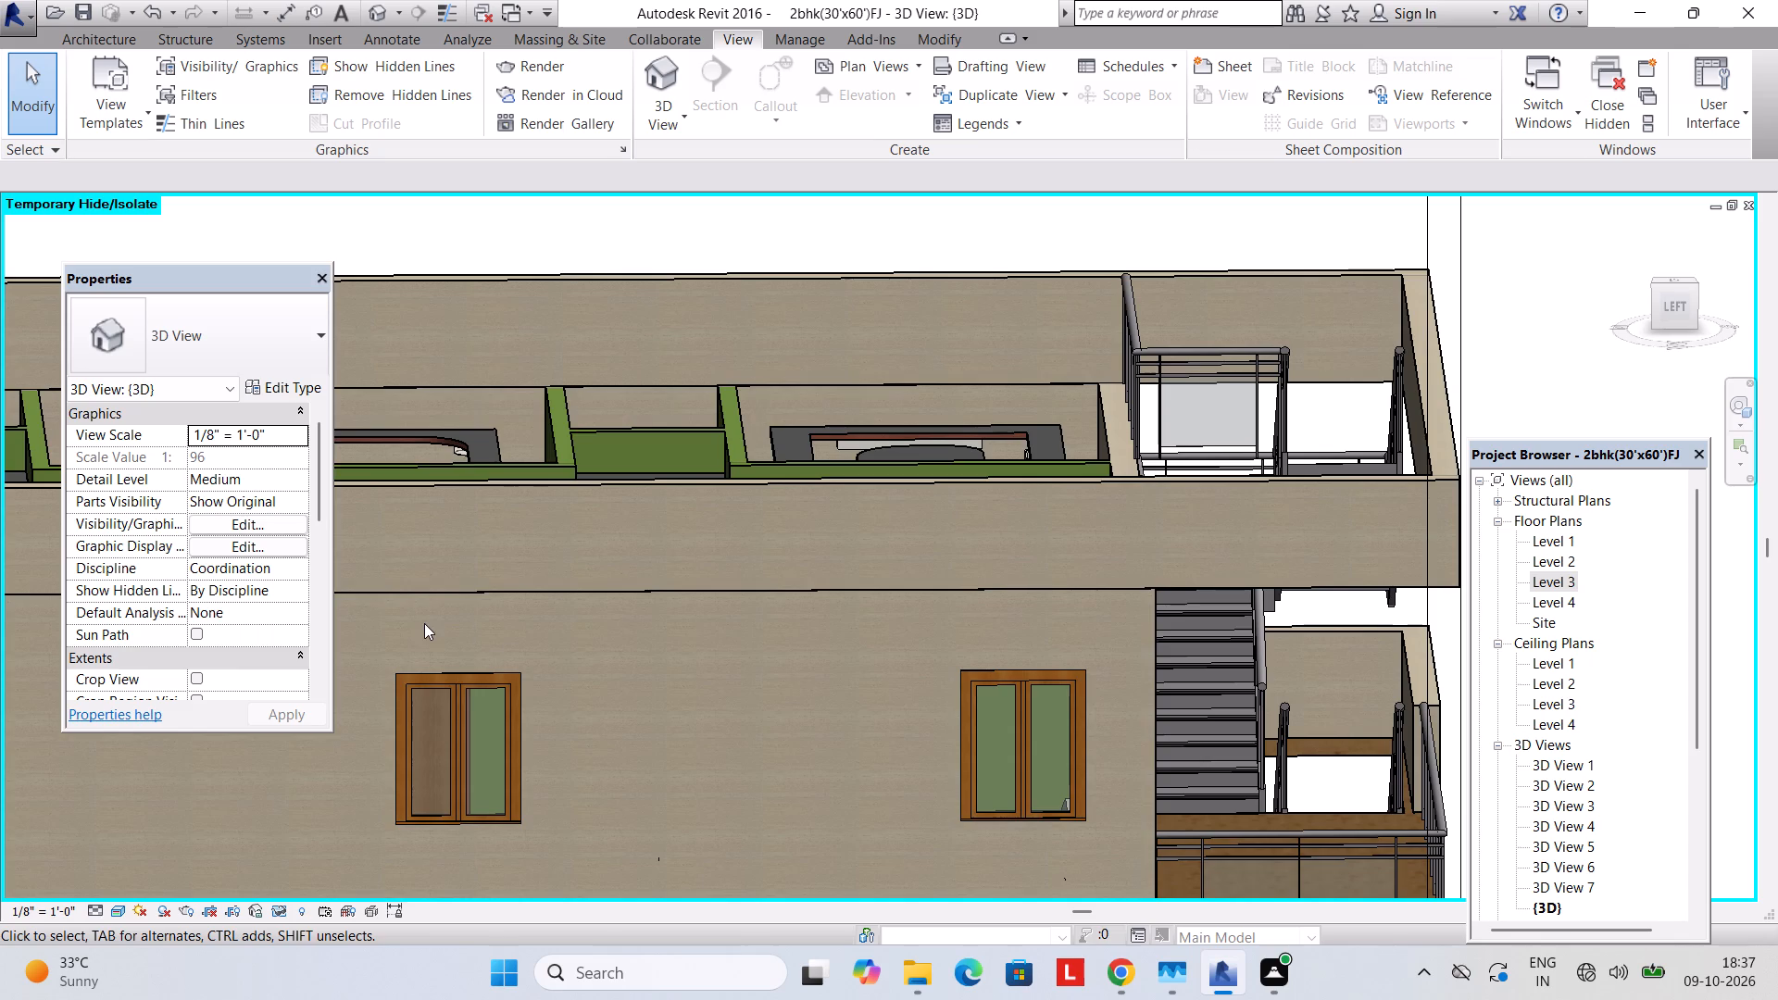
On the Level 3 plan, sketch a rectangular architectural floor boundary about 48' long inside the parapet walls, including the staircase area.
middle_click_drag(803, 636, 607, 815, "shift")
scroll(613, 721, "down", 3)
middle_click_drag(611, 743, 495, 686)
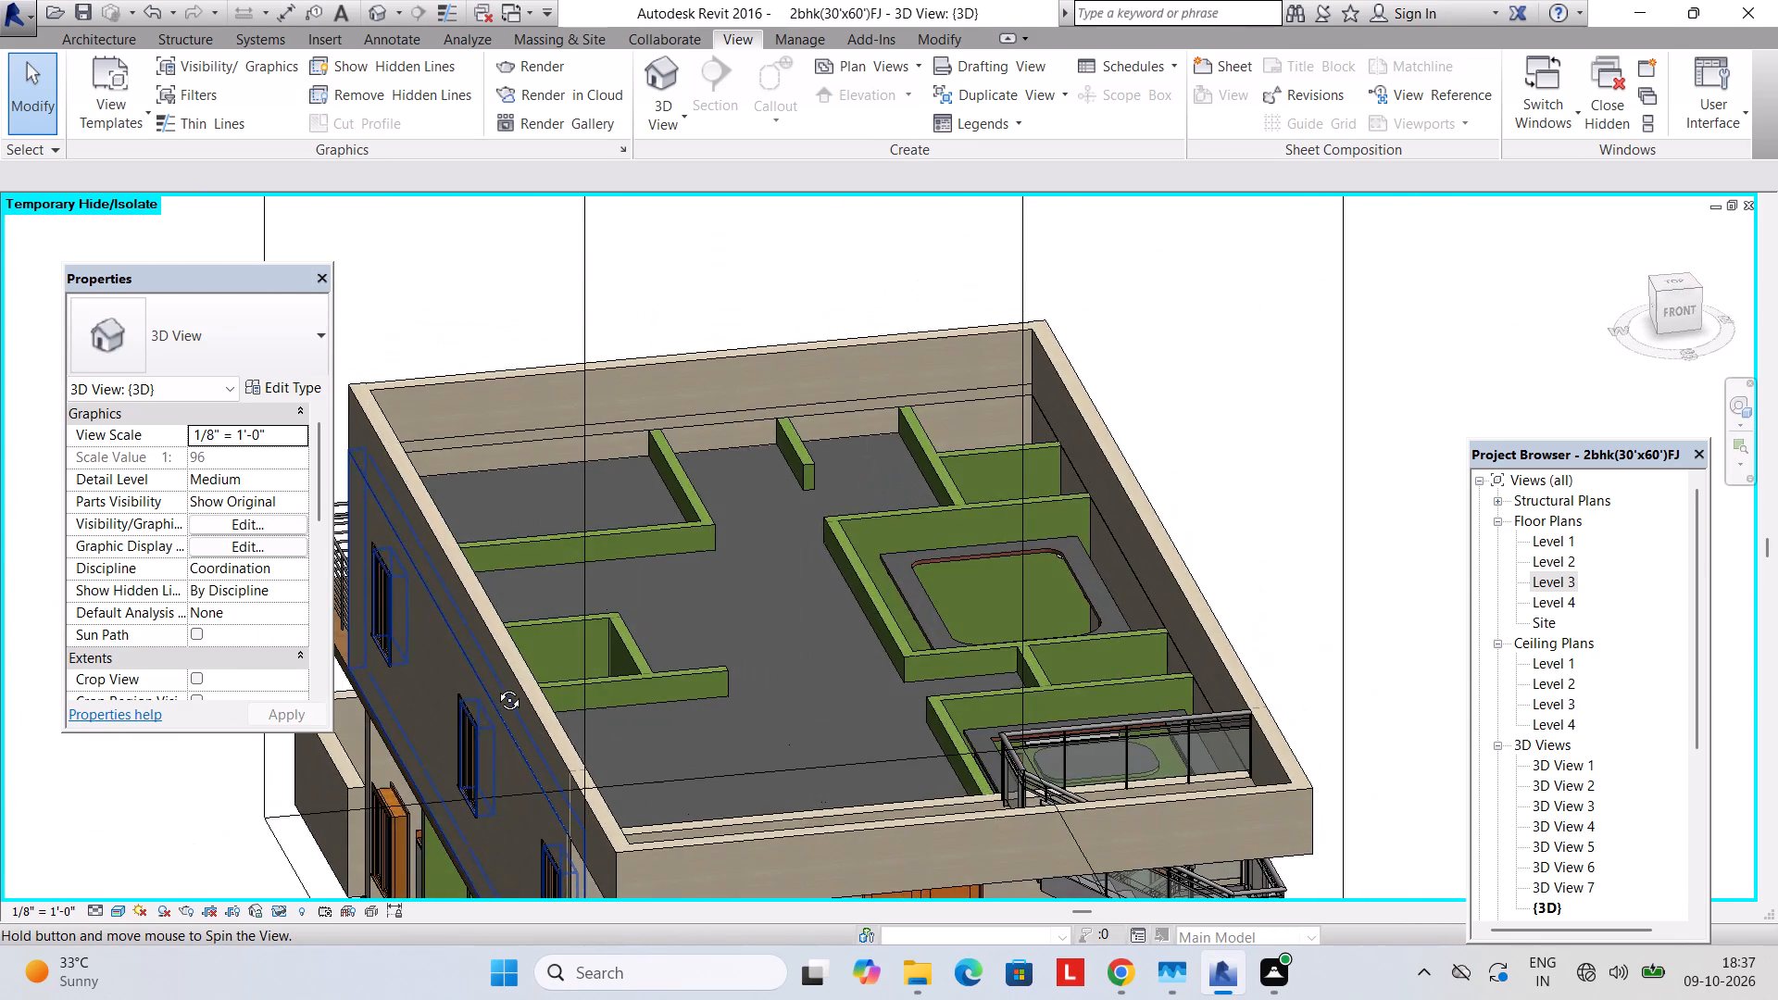
middle_click_drag(495, 686, 349, 637)
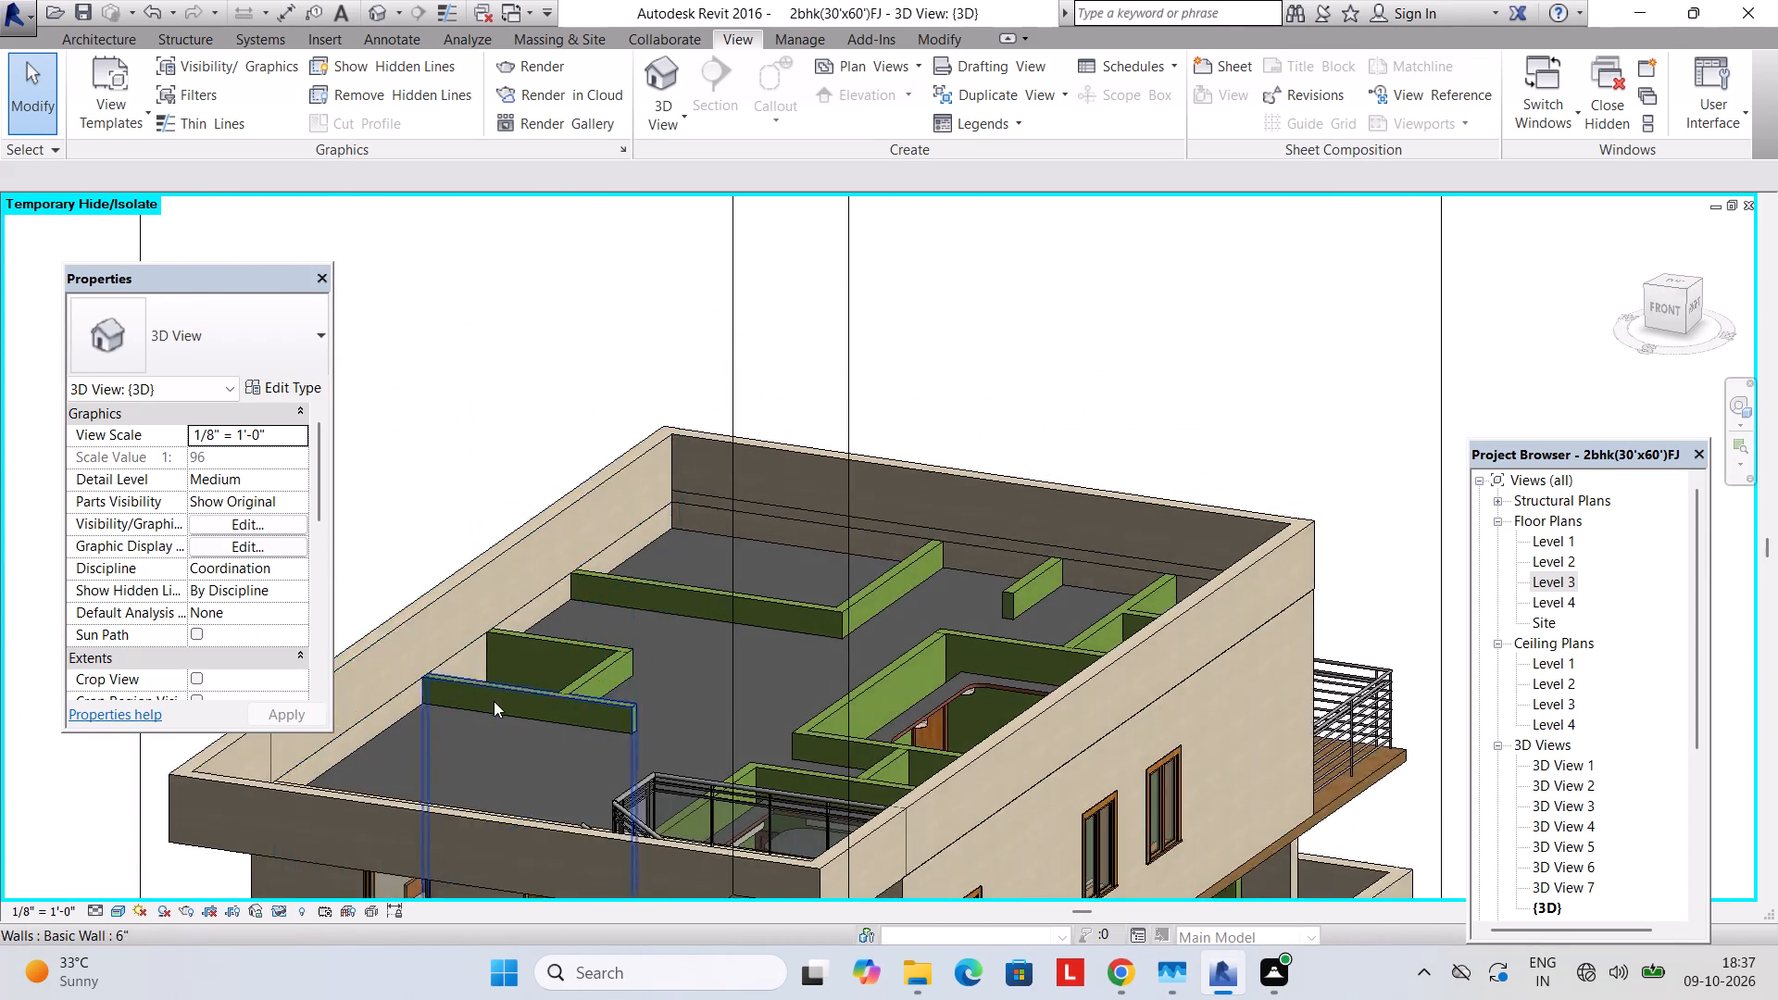
scroll(496, 701, "up", 3)
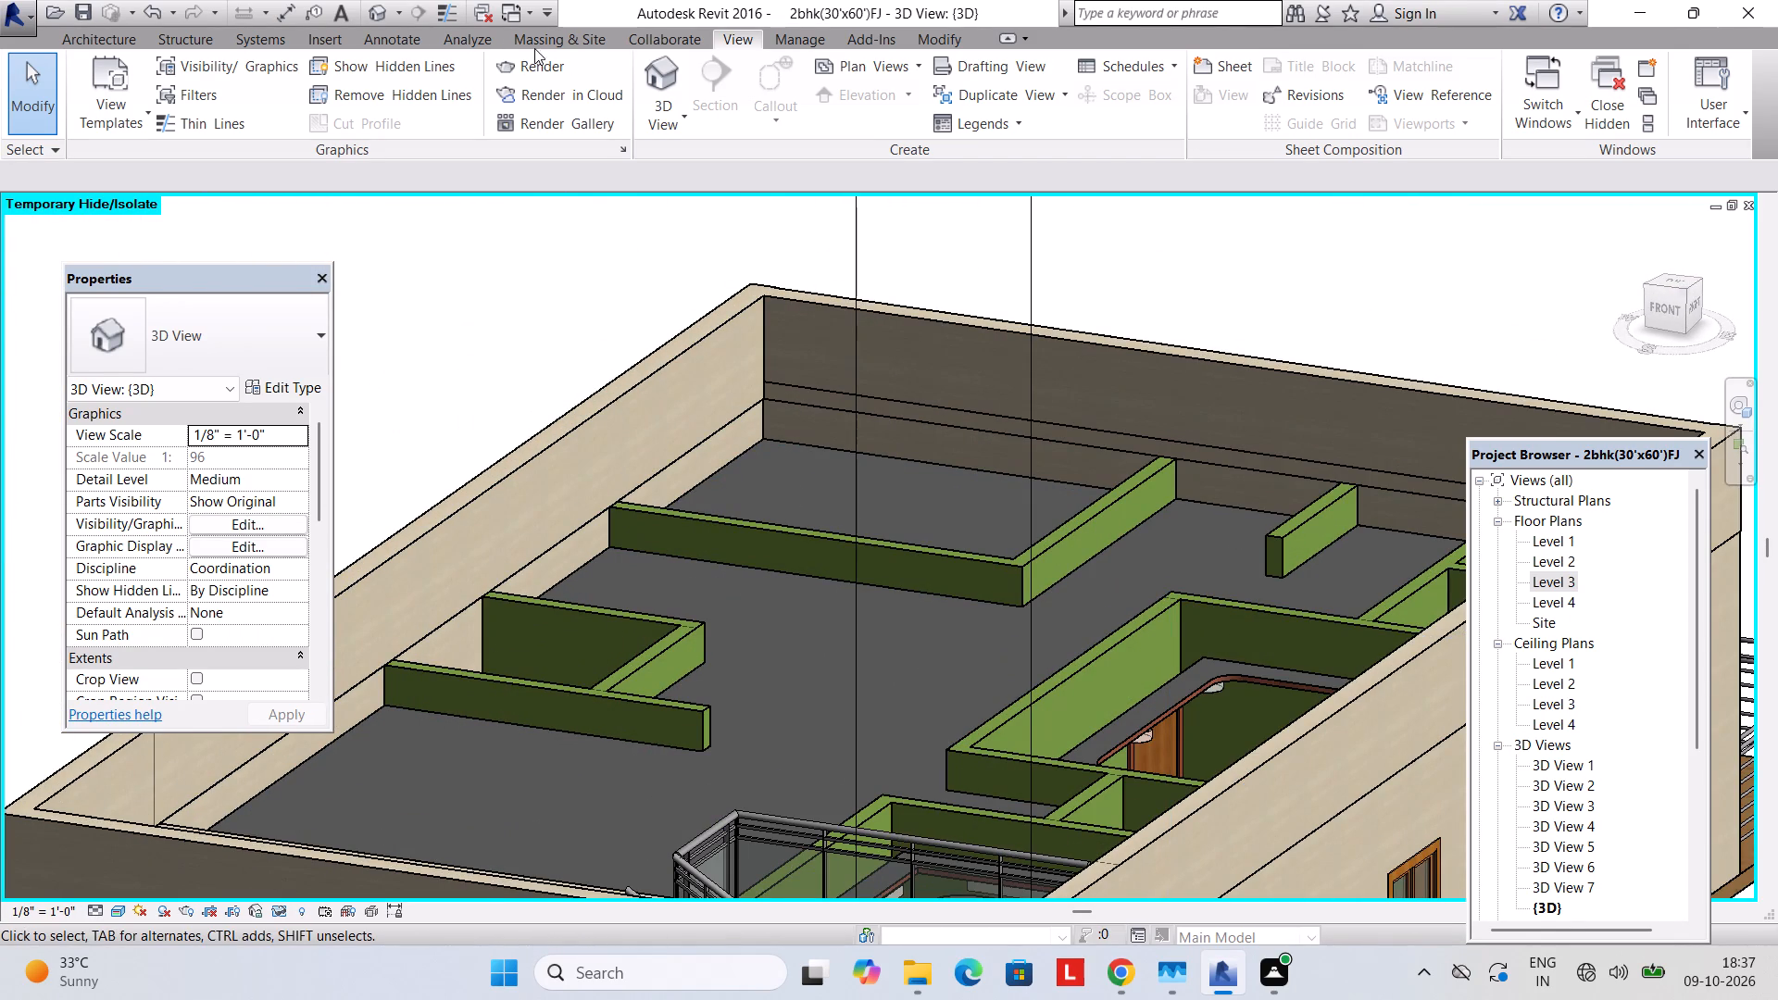
left_click(126, 47)
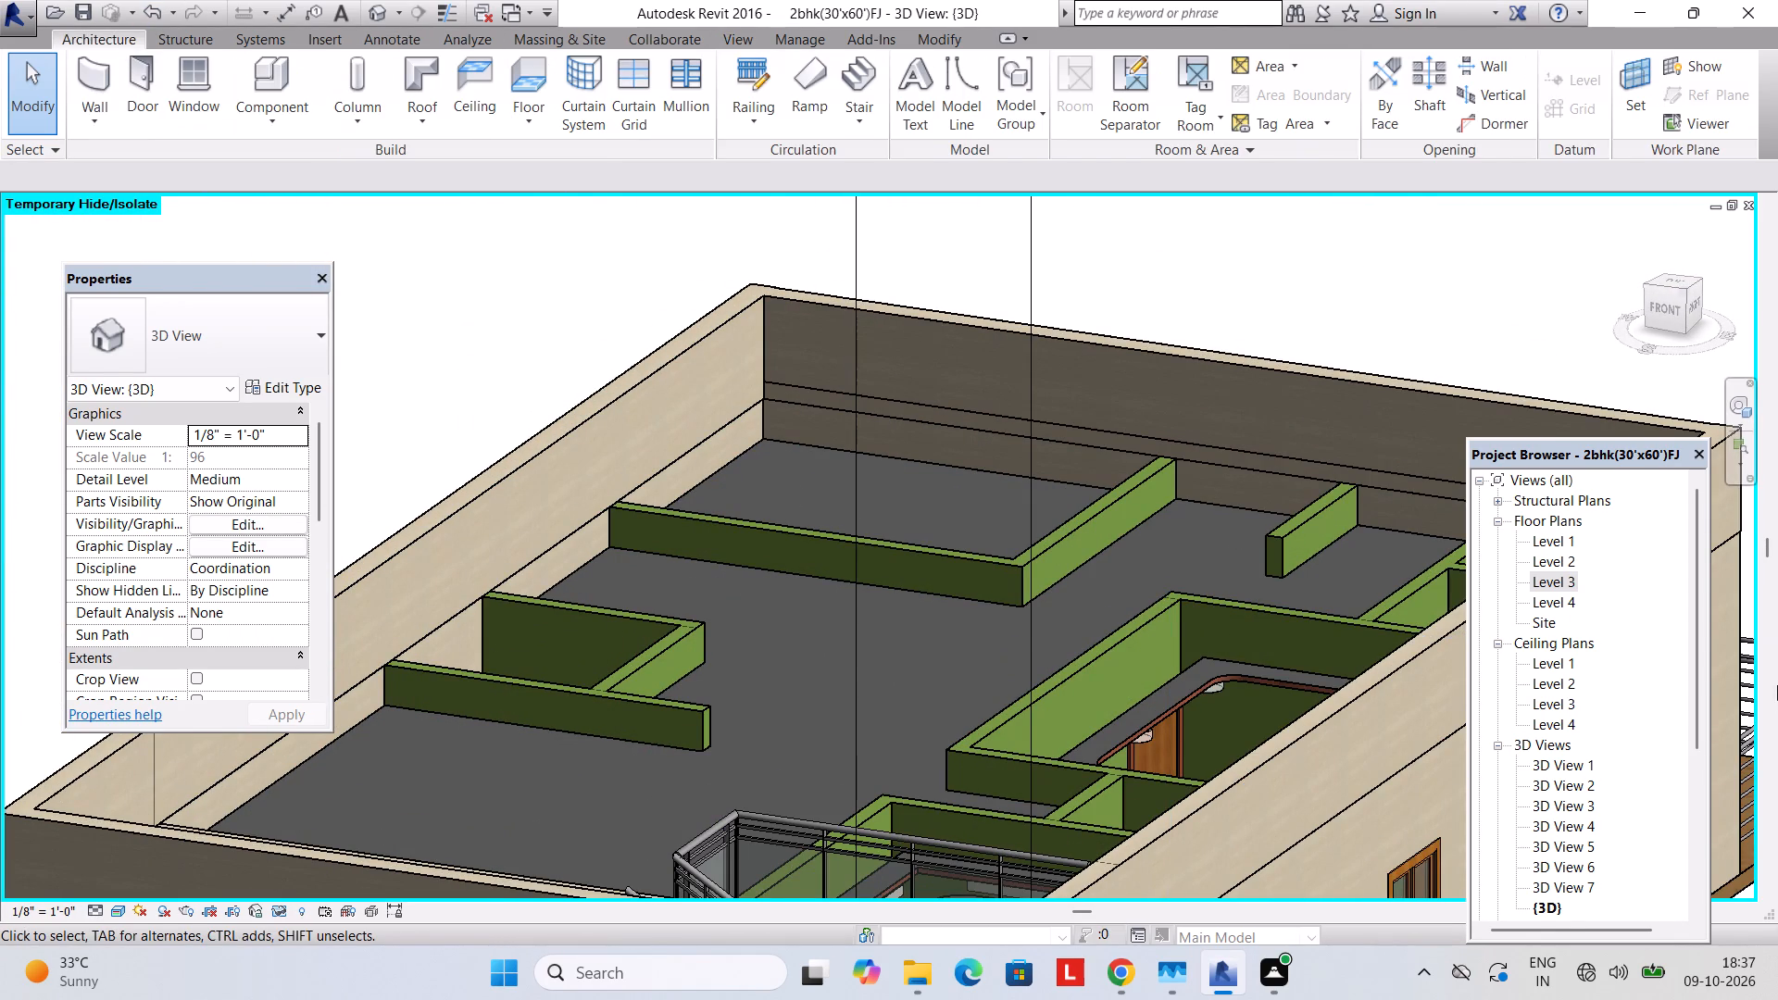
double_click(1555, 575)
scroll(1208, 545, "down", 2)
middle_click_drag(1094, 521, 1288, 479)
left_click(520, 110)
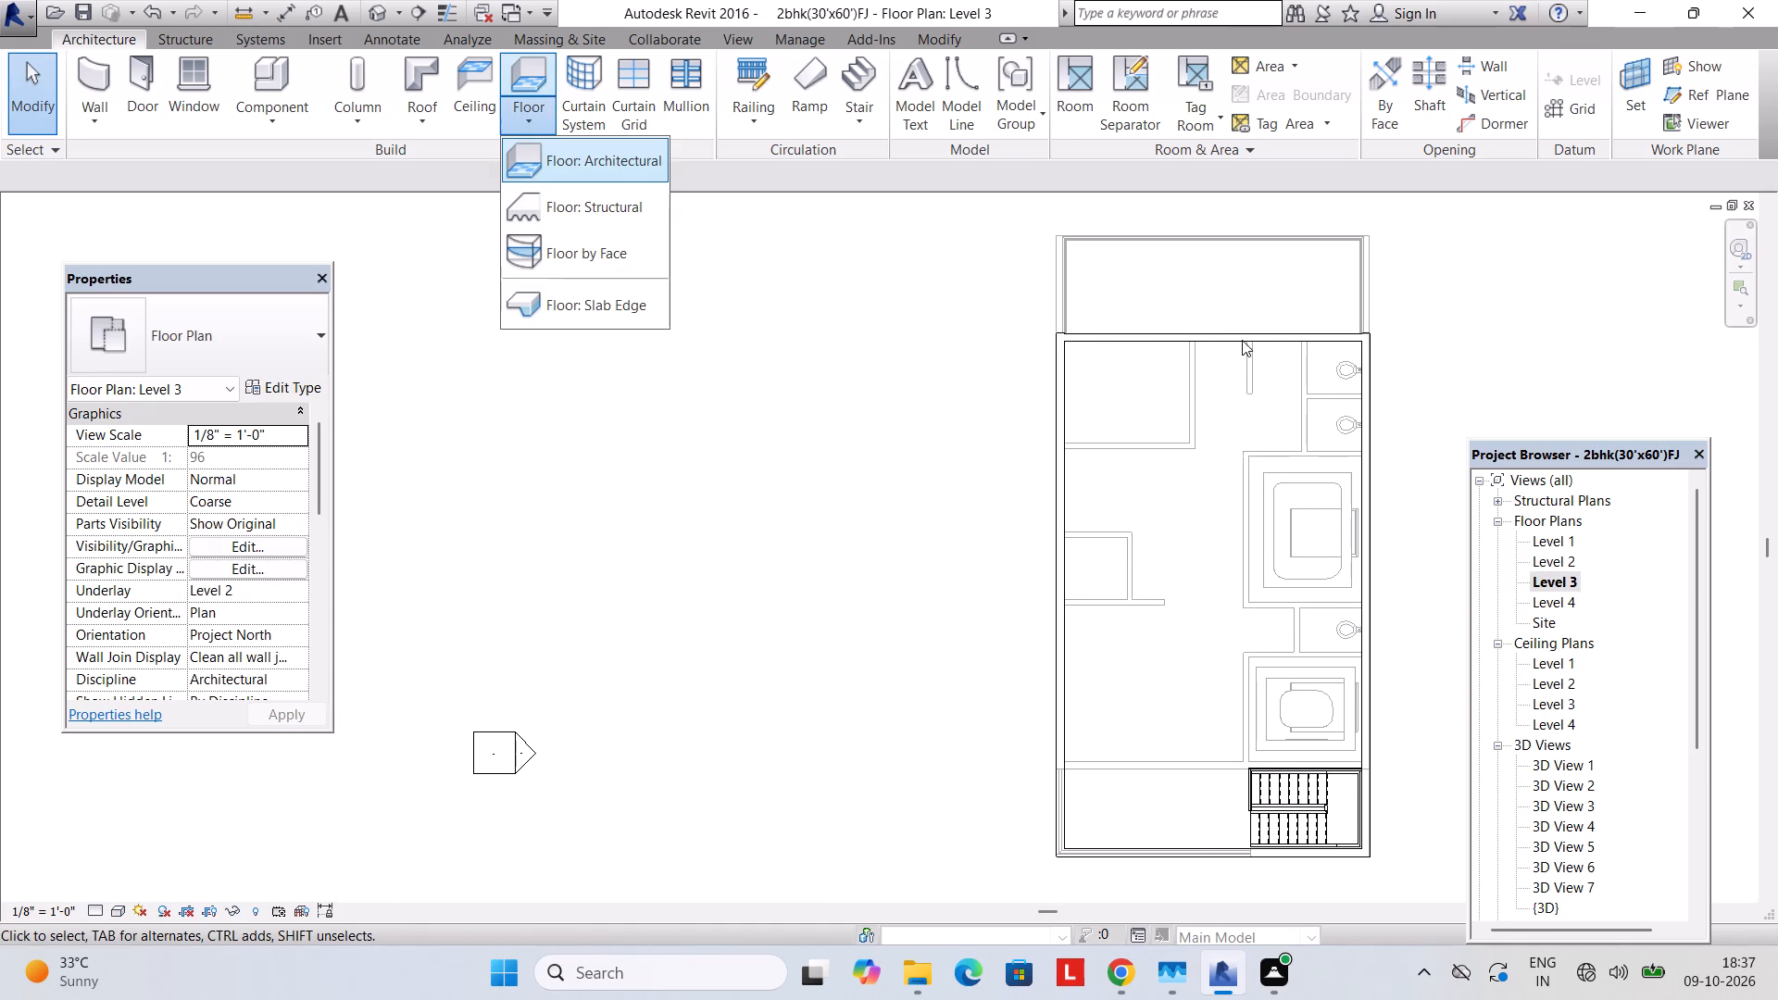
left_click(514, 78)
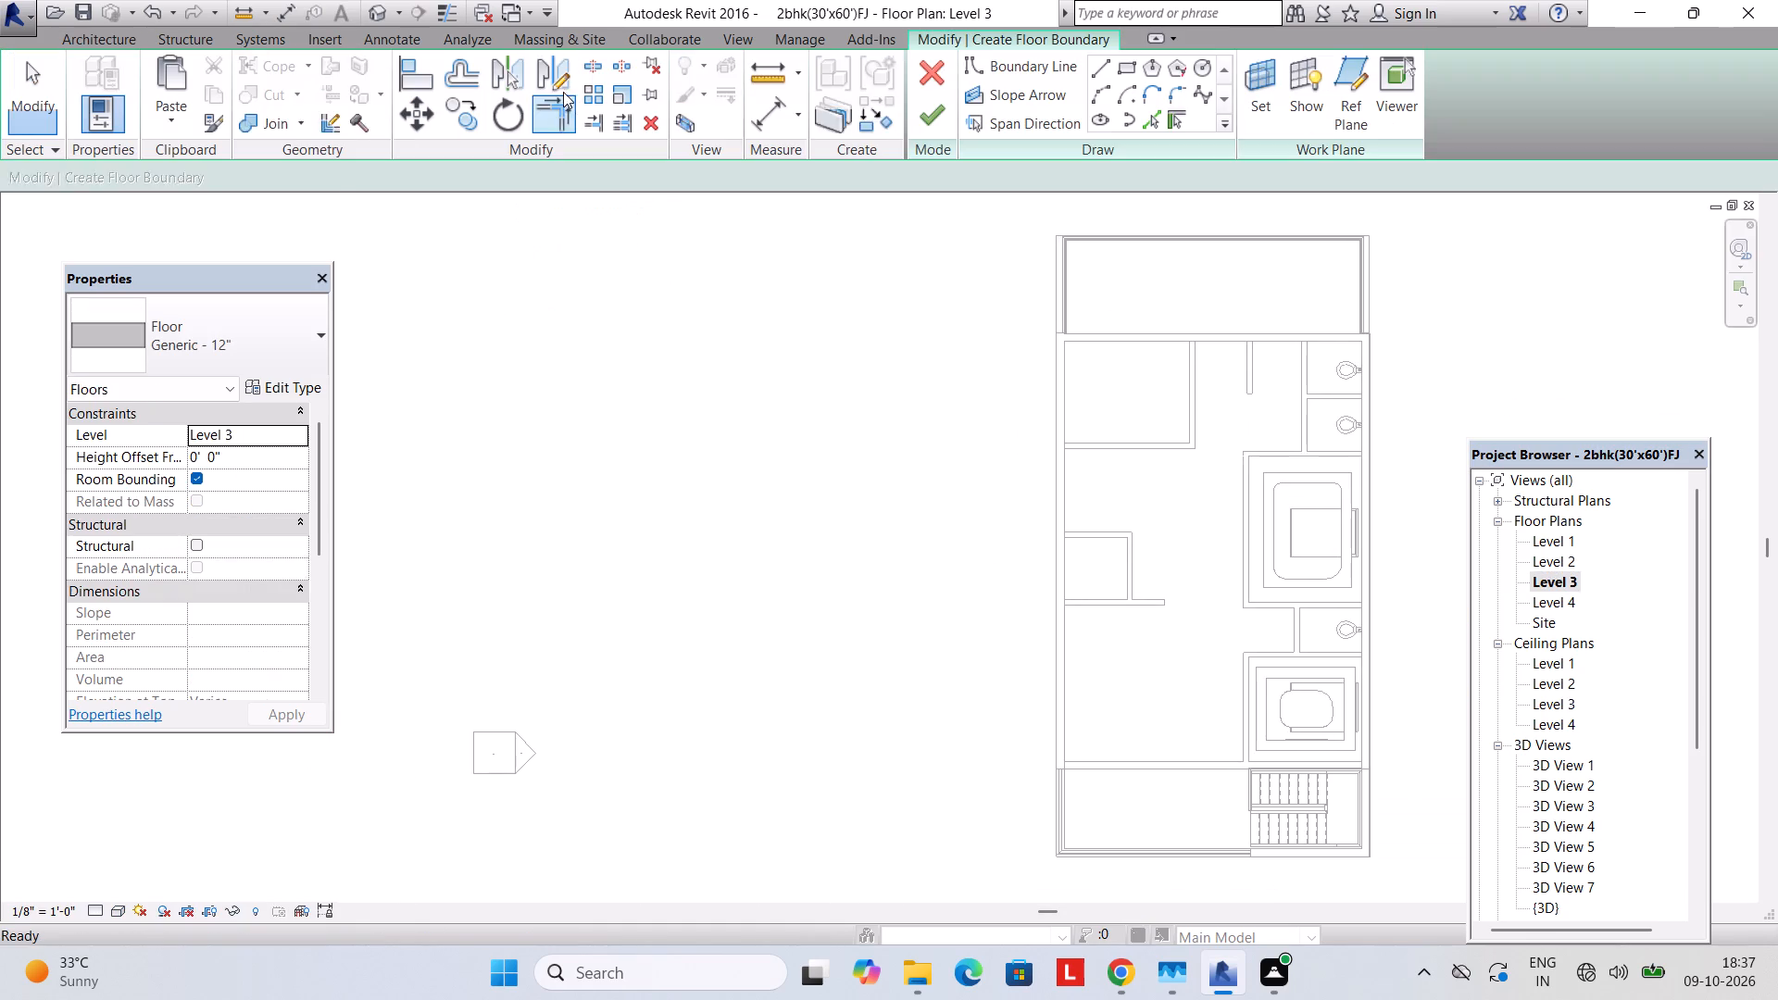
left_click(1129, 73)
middle_click_drag(1154, 306, 1083, 295)
scroll(958, 321, "up", 2)
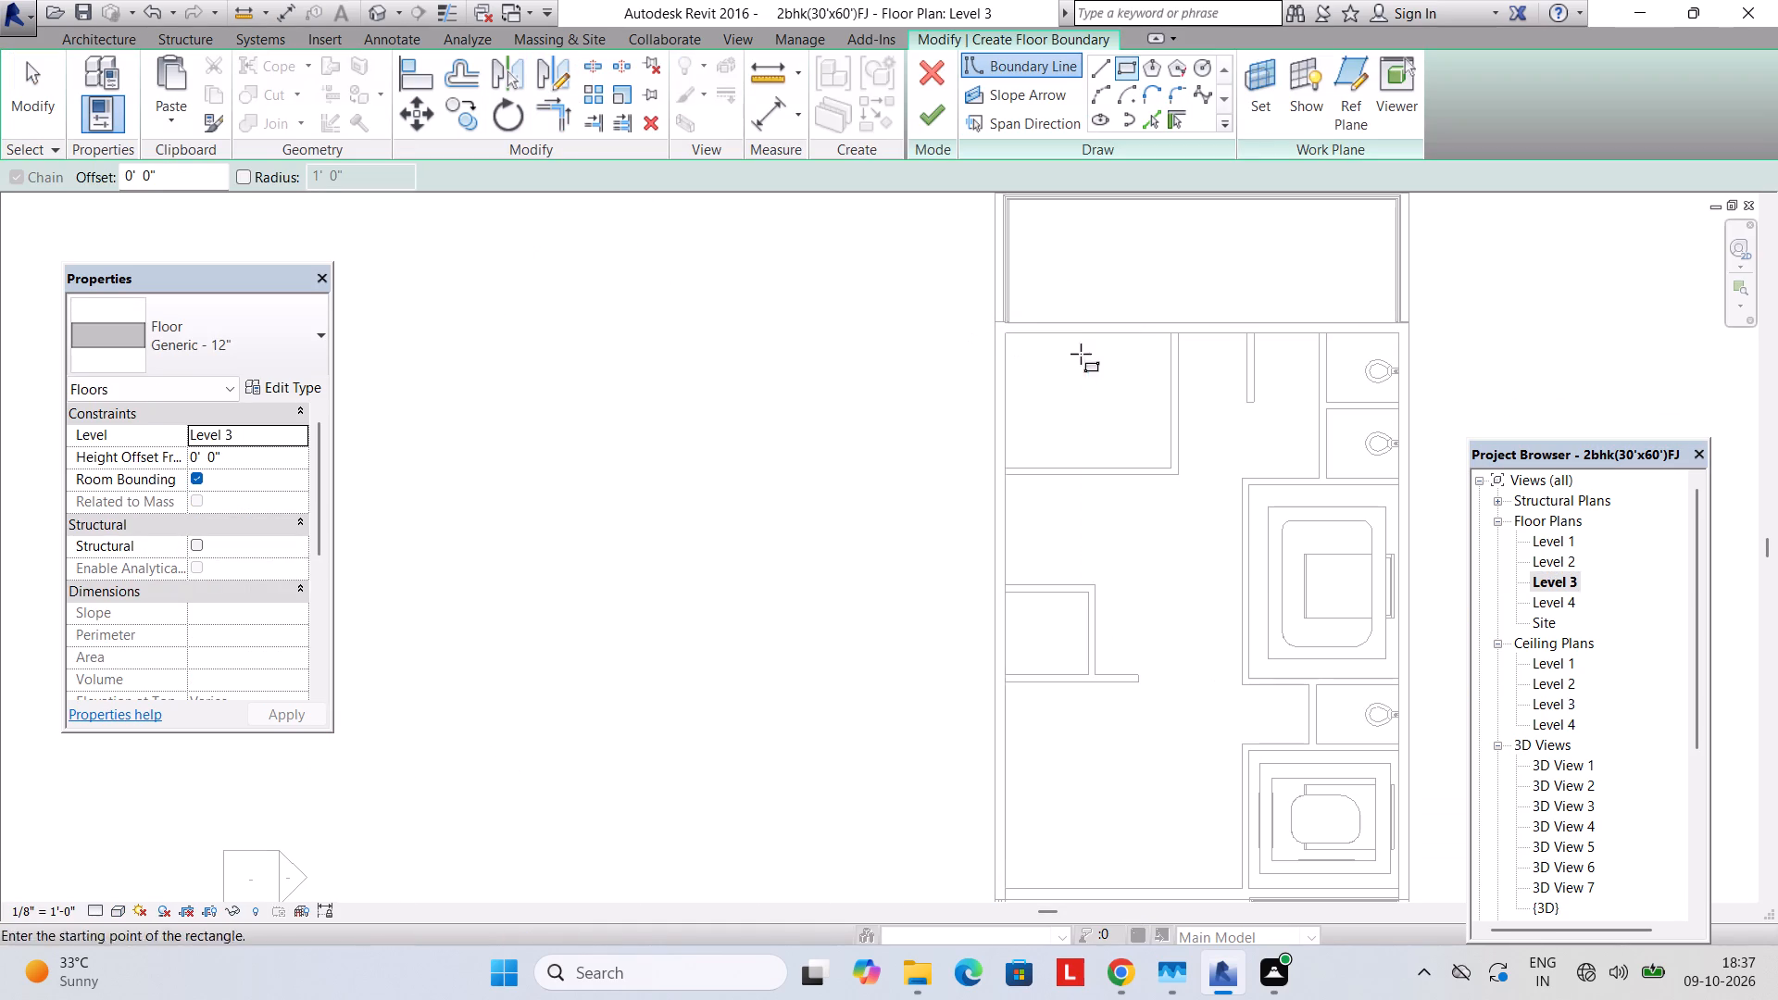
left_click(1010, 336)
middle_click_drag(1125, 695, 955, 527)
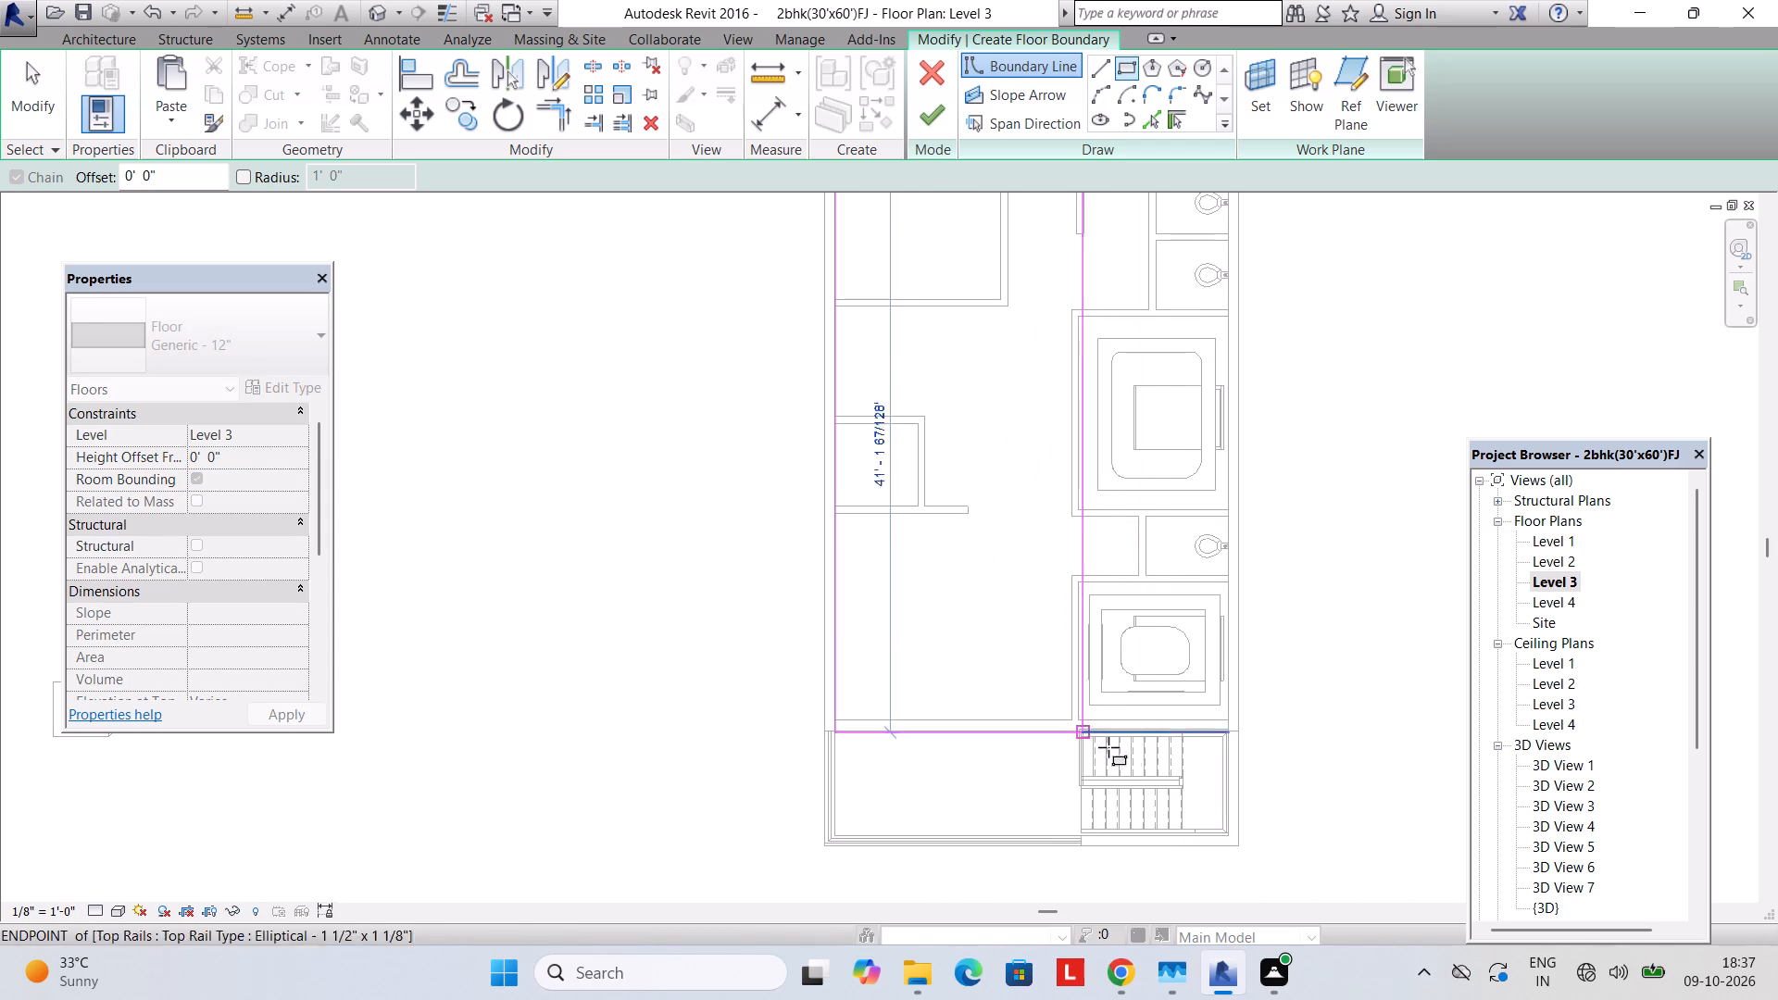
scroll(1230, 833, "up", 4)
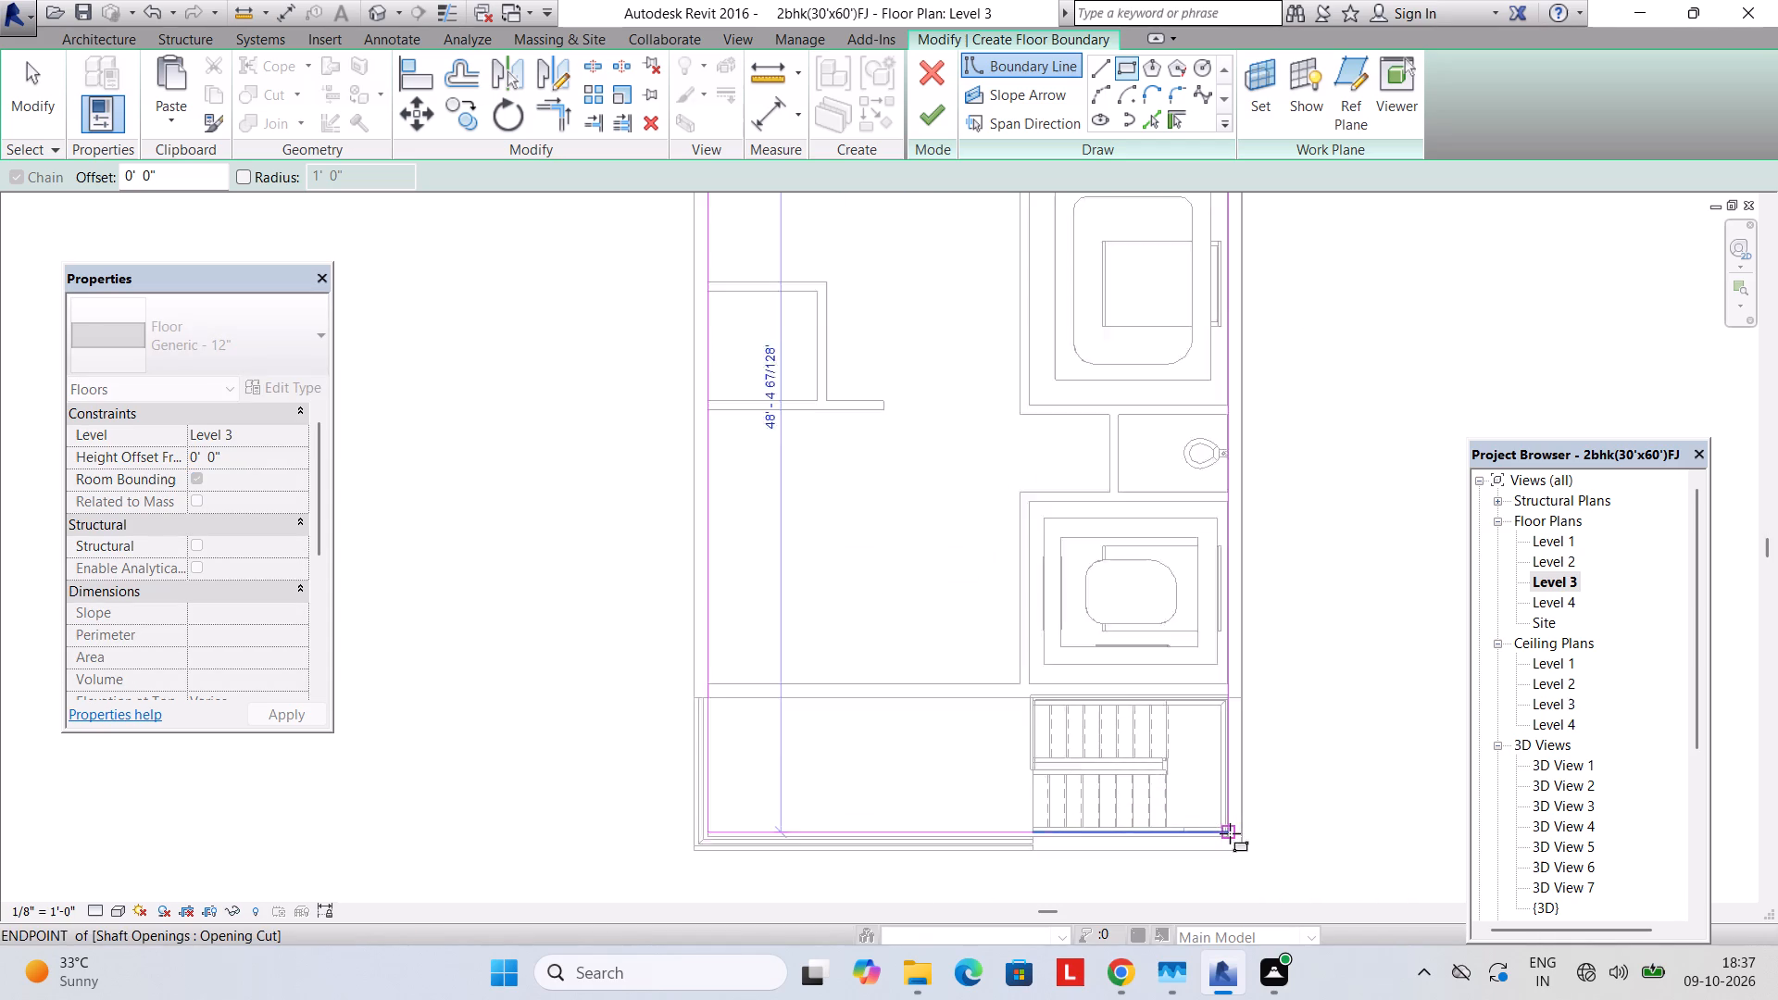
scroll(1230, 833, "up", 13)
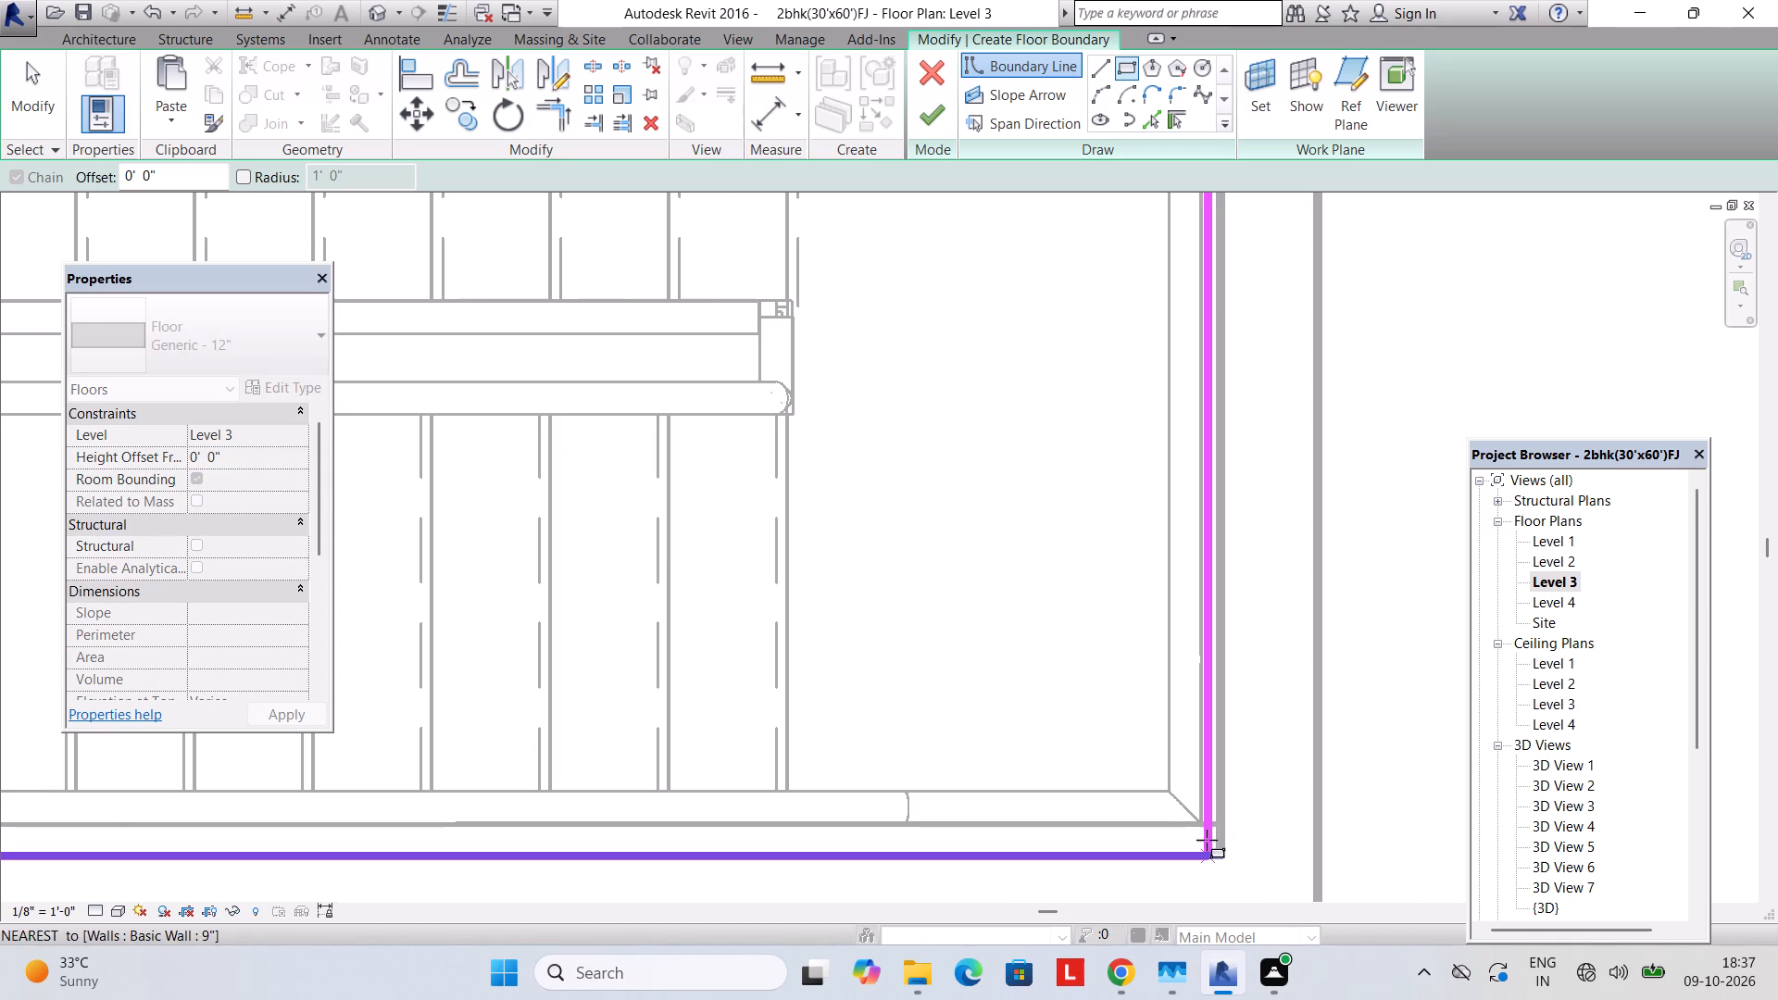
scroll(1217, 822, "down", 12)
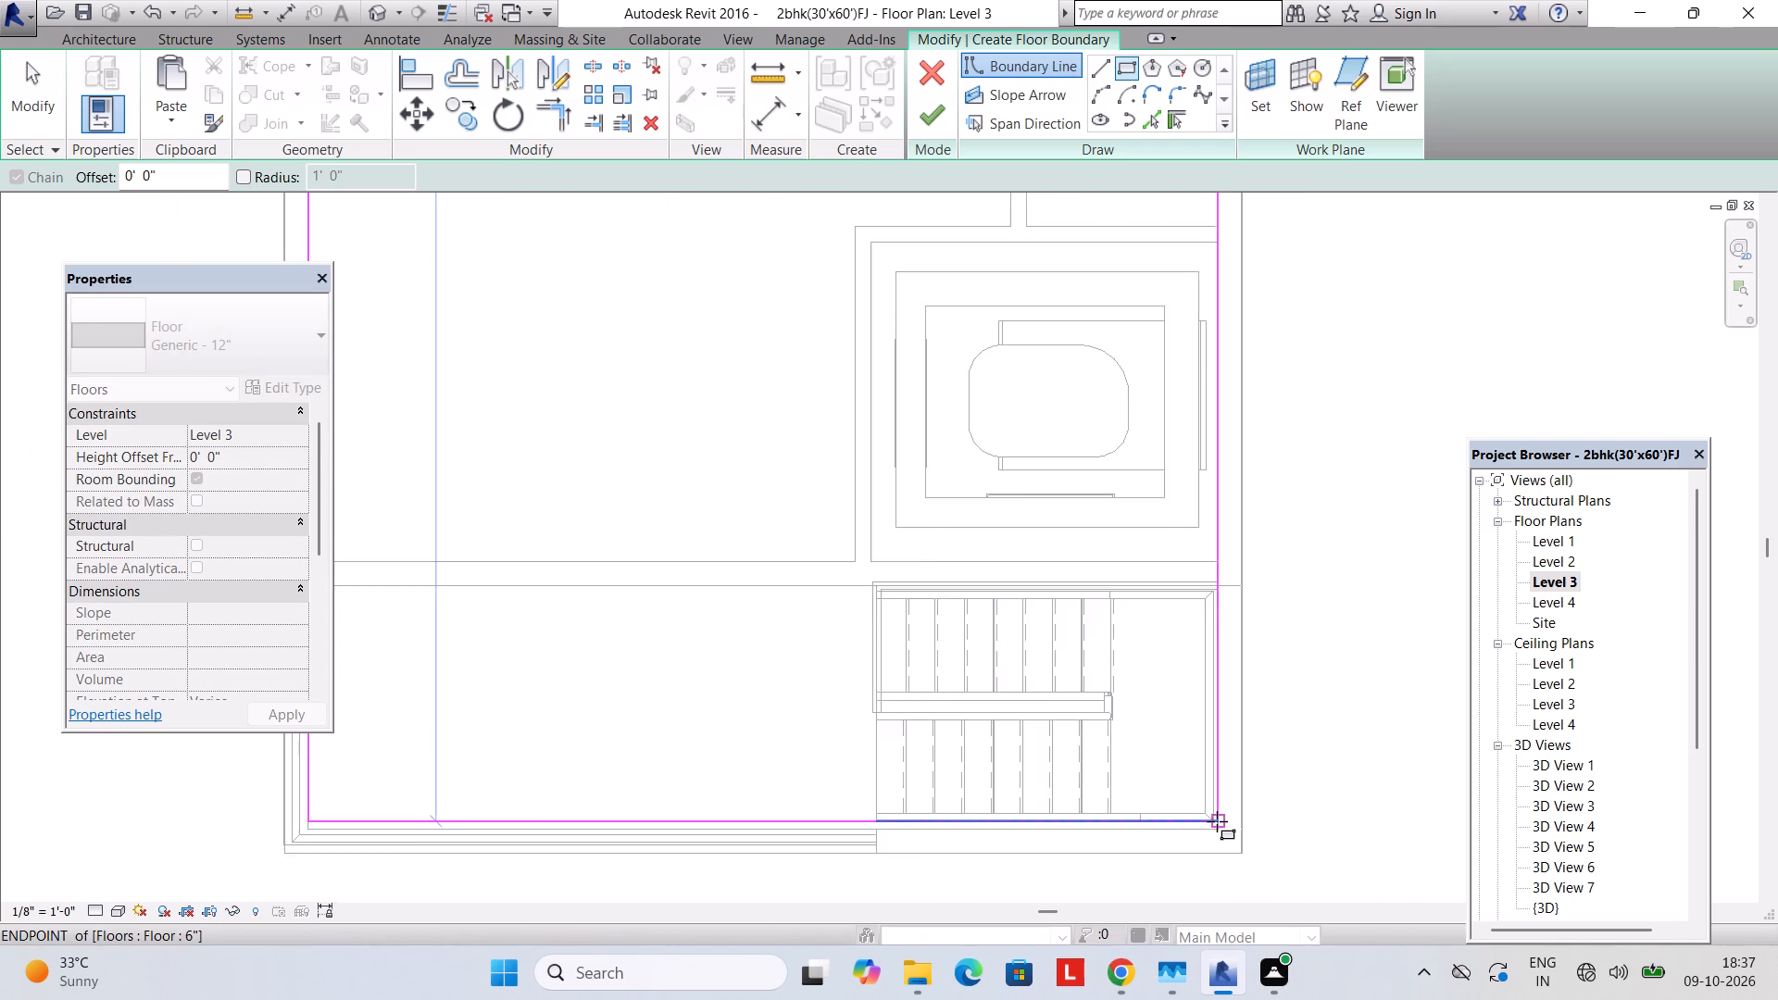
left_click(1217, 828)
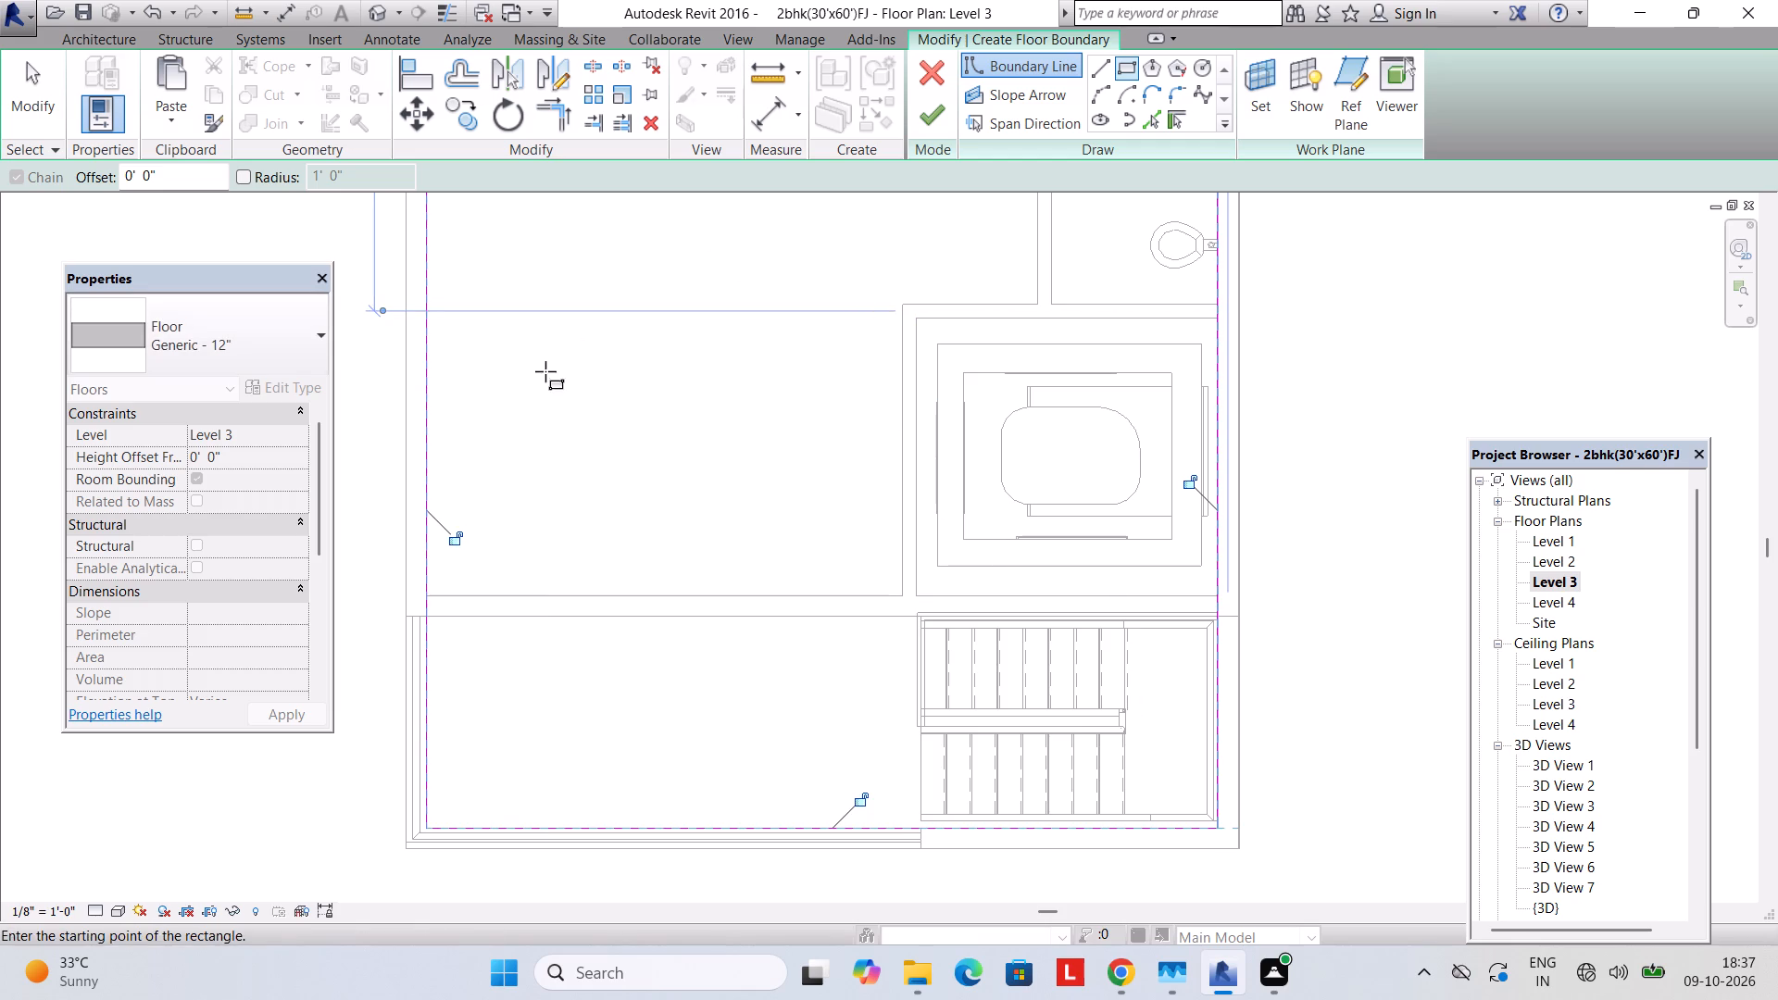
Assign the 6" floor type to the new Level 3 floor and finish its boundary.
left_click(195, 339)
left_click(189, 515)
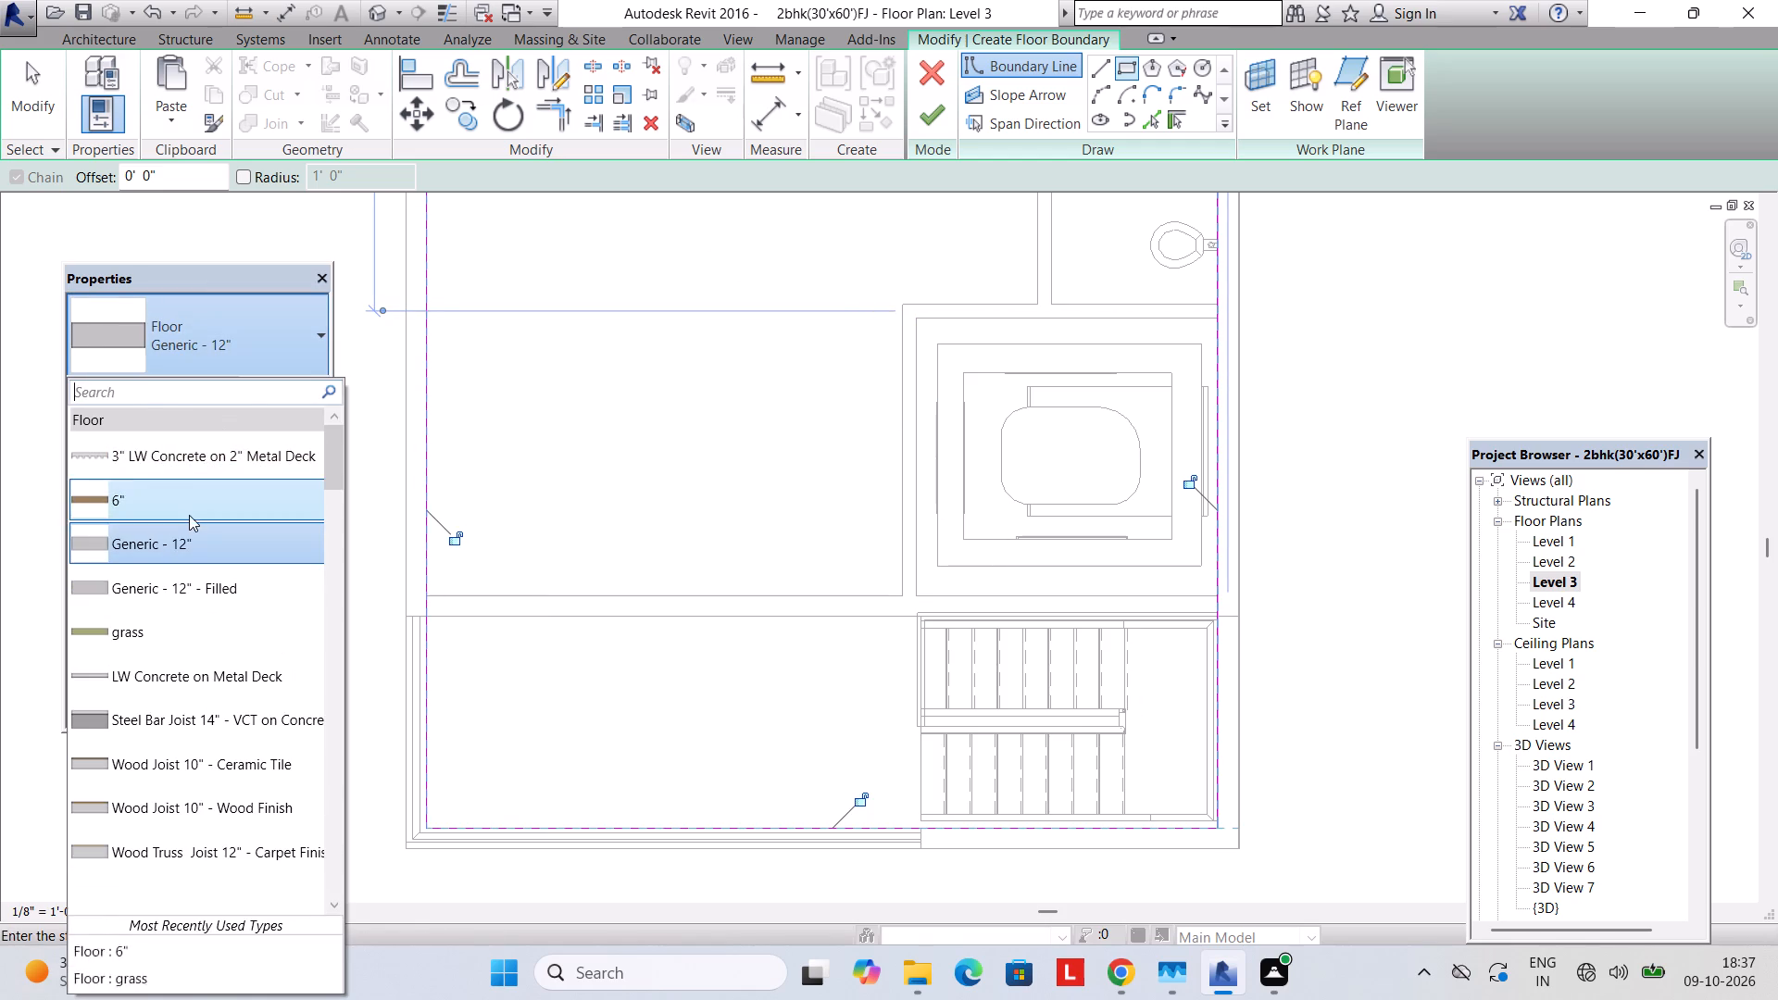
left_click(931, 117)
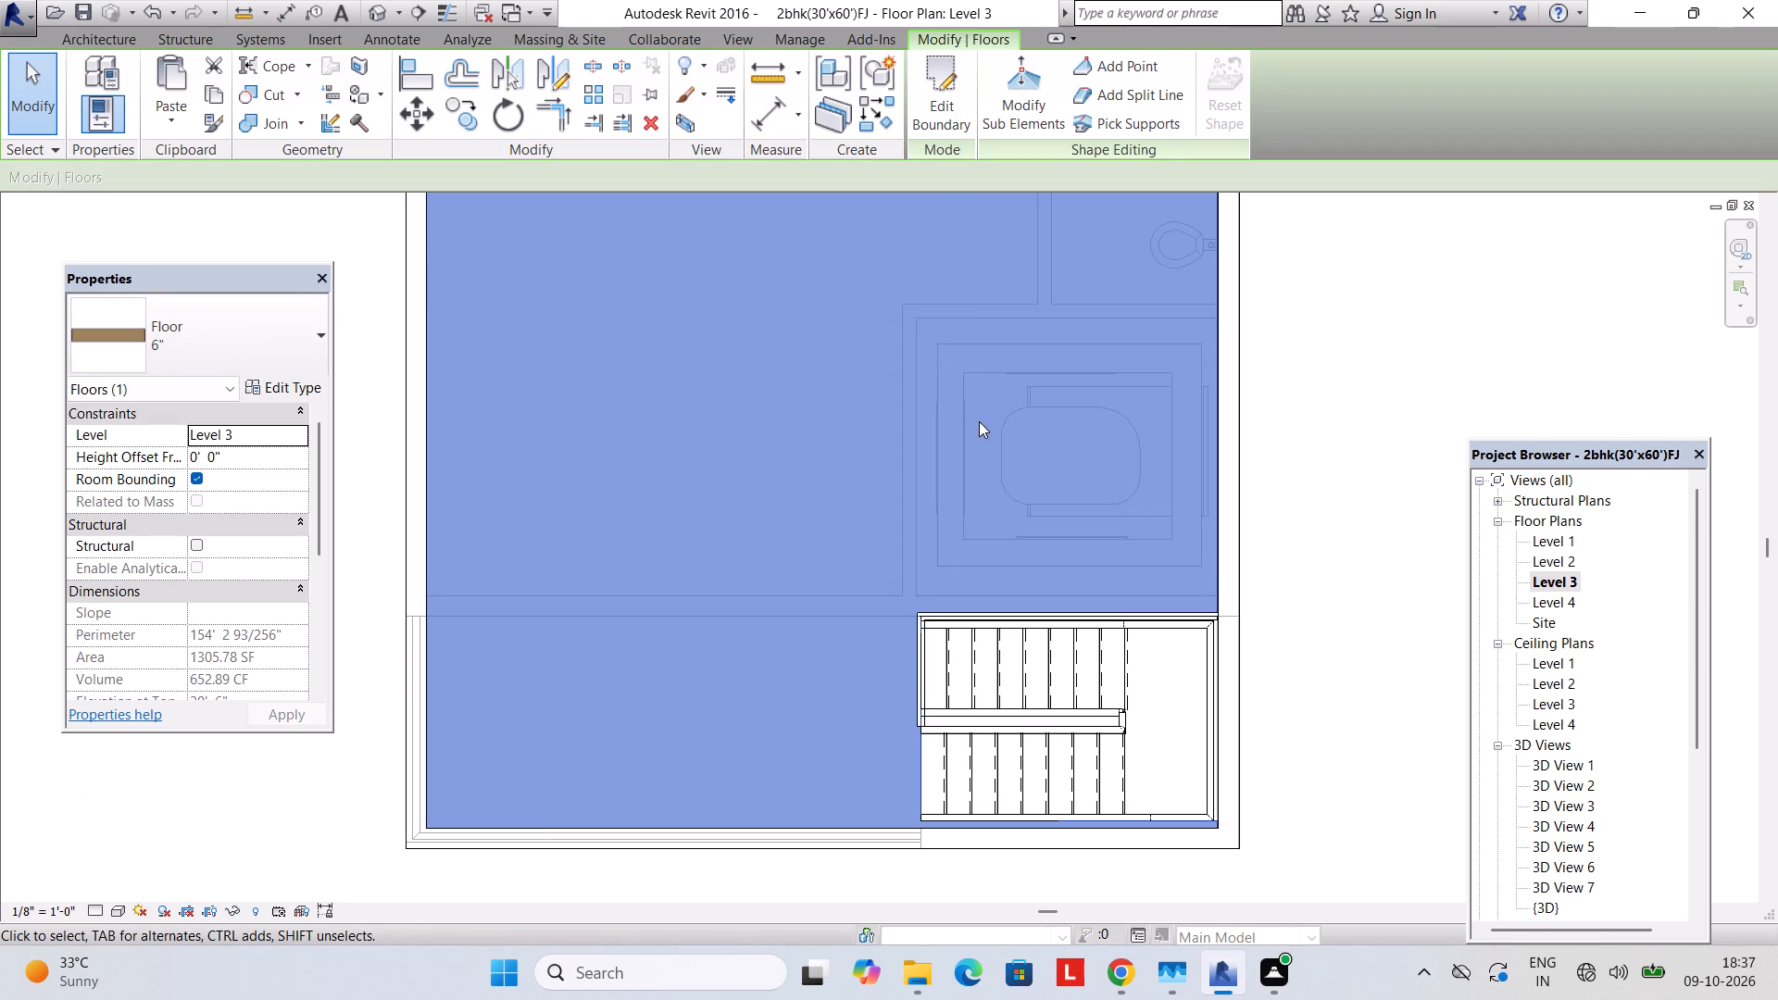
key("Escape")
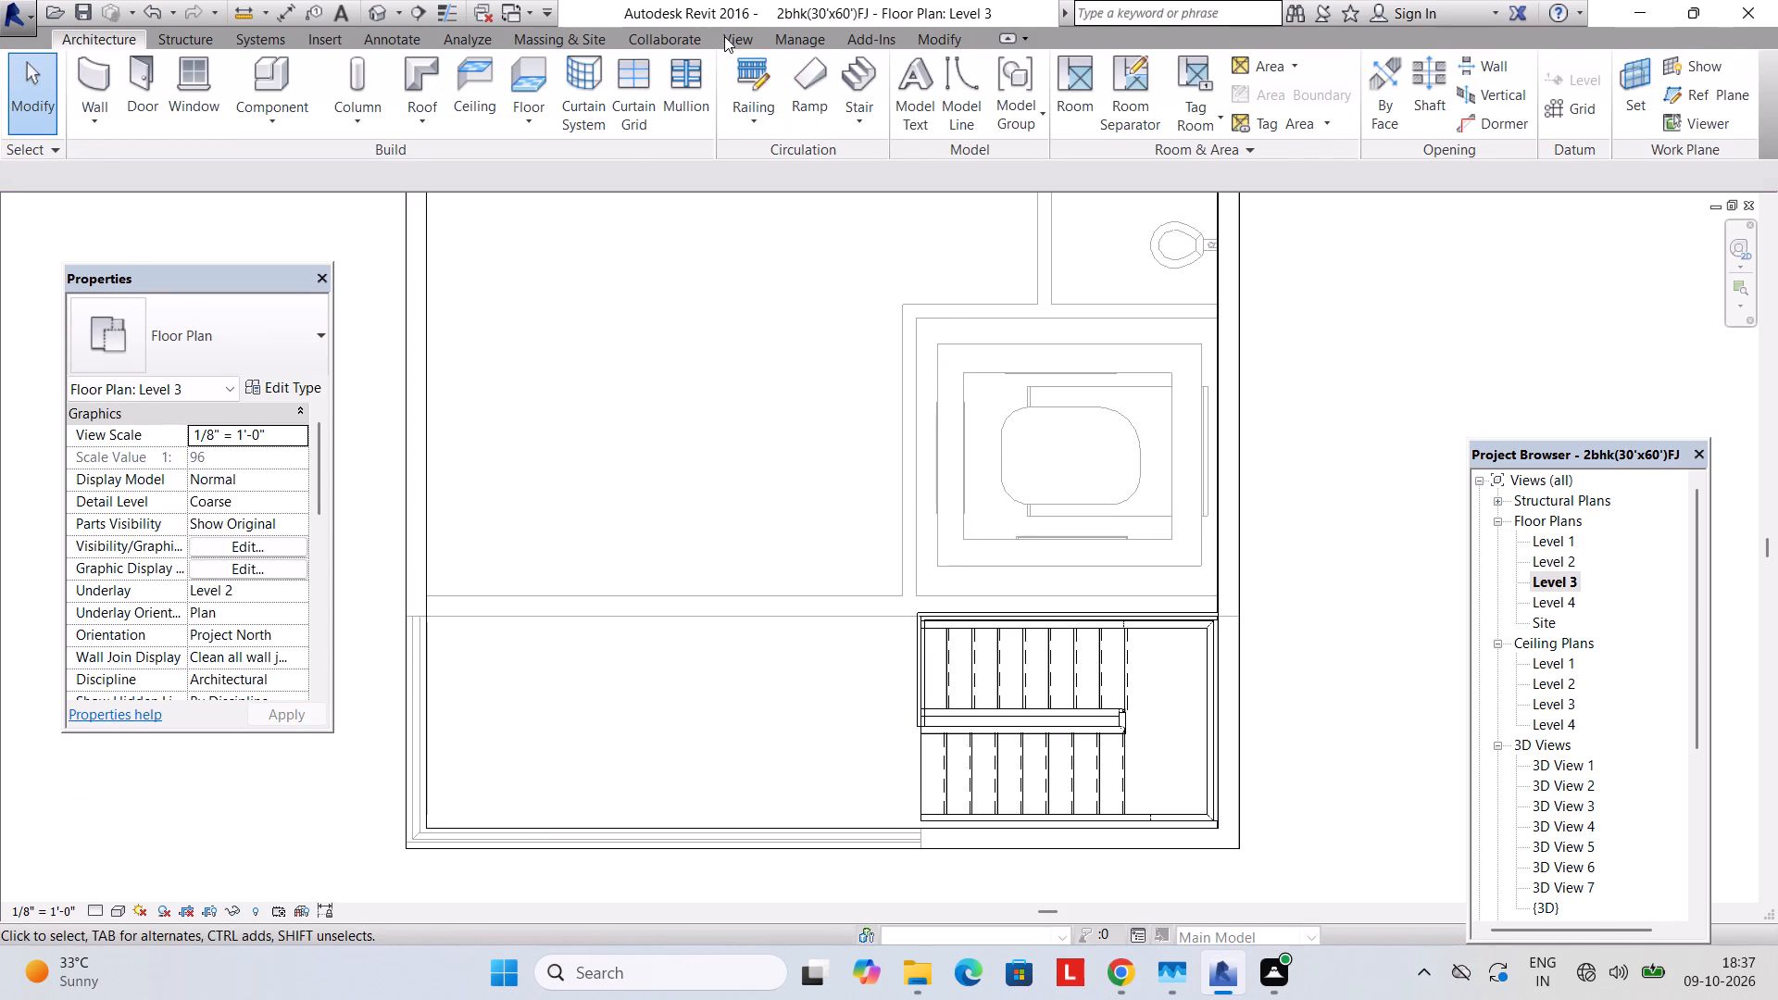
Examine the new roof-level floor, the wall tops beneath it and the staircase opening in the 3D view.
left_click(726, 36)
left_click(643, 115)
left_click(671, 153)
middle_click_drag(783, 396, 816, 507, "shift")
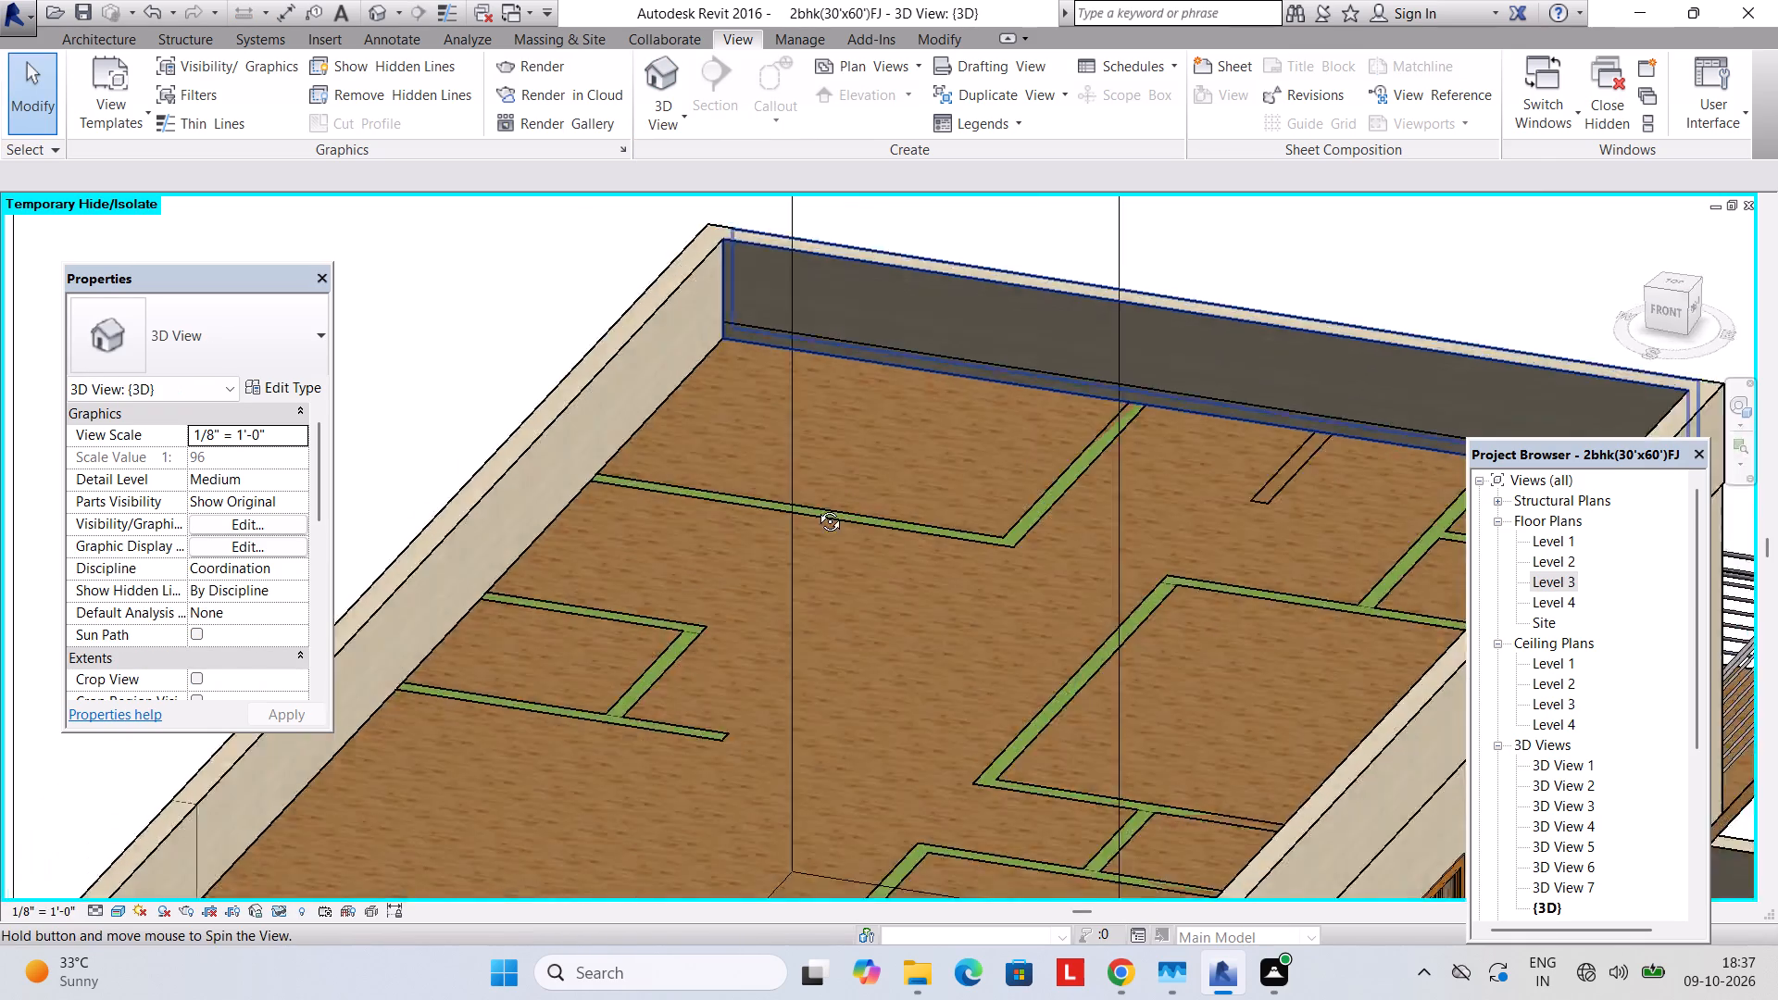
middle_click_drag(816, 507, 848, 621, "shift")
scroll(1023, 560, "up", 5)
scroll(1194, 576, "down", 8)
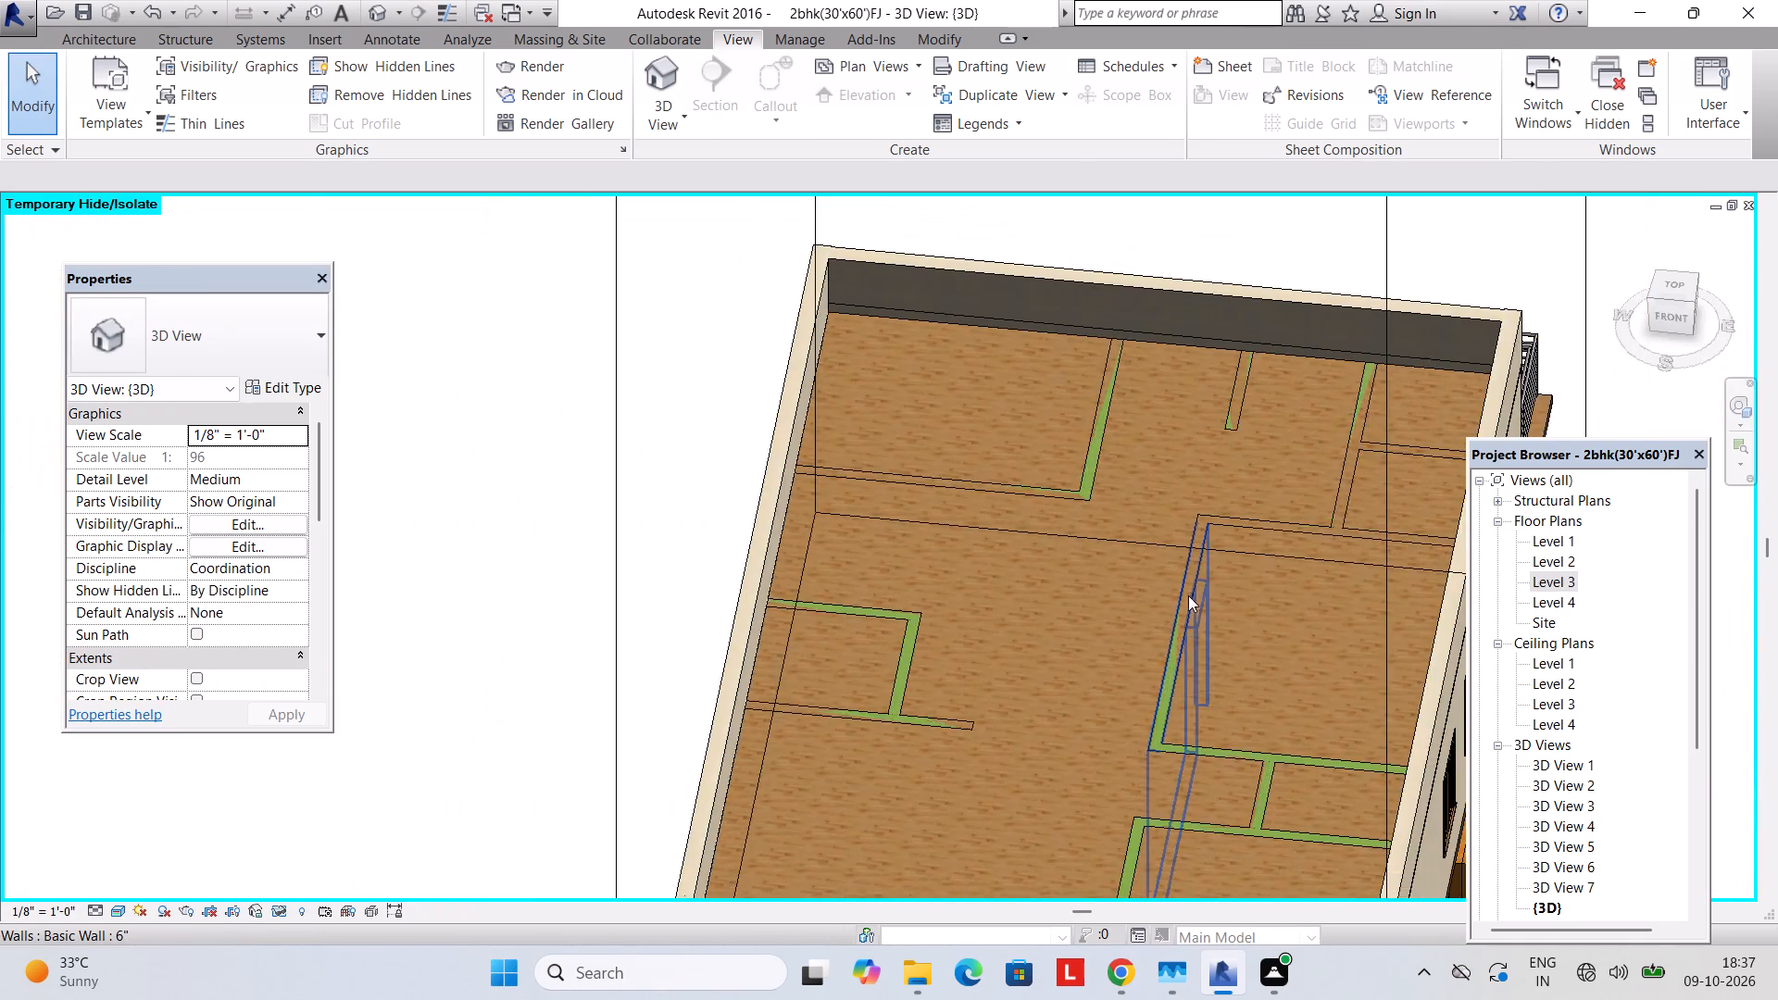
middle_click_drag(1188, 597, 1149, 441)
middle_click_drag(1115, 555, 1087, 473)
middle_click_drag(1066, 523, 1086, 632)
middle_click_drag(1084, 630, 1037, 379)
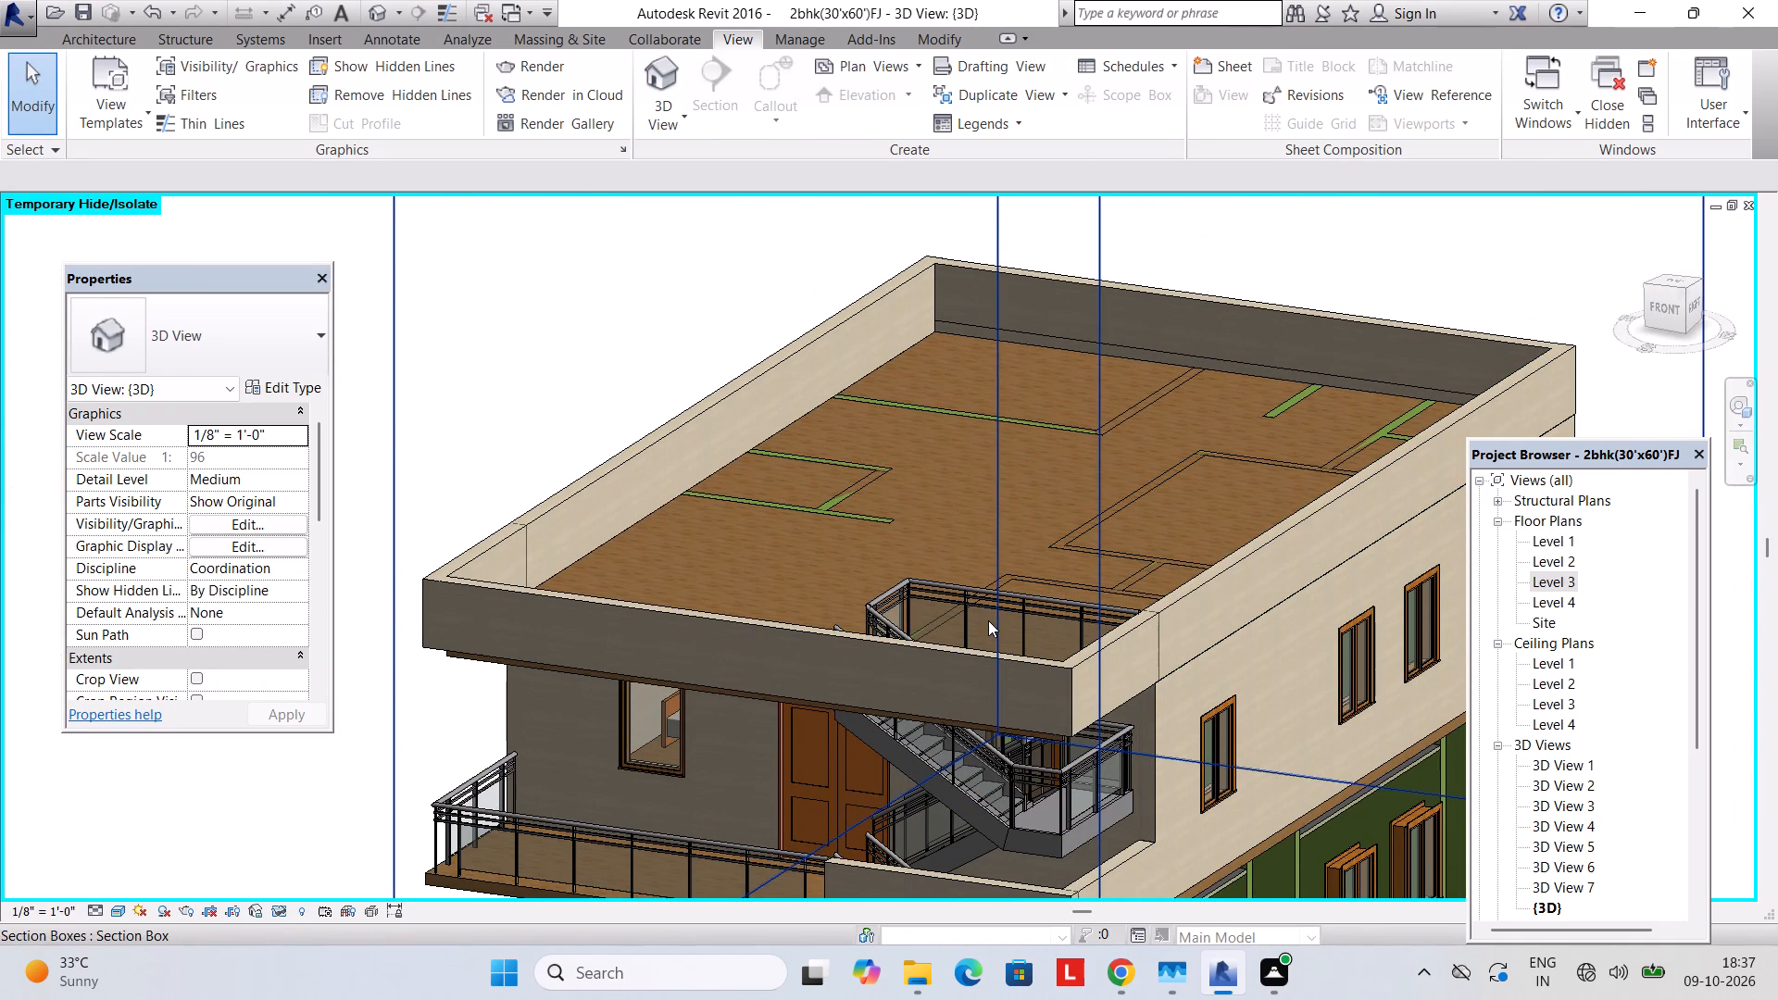
Set the Level 3 roof floor's height offset from level to 6".
middle_click_drag(988, 624, 1169, 461, "shift")
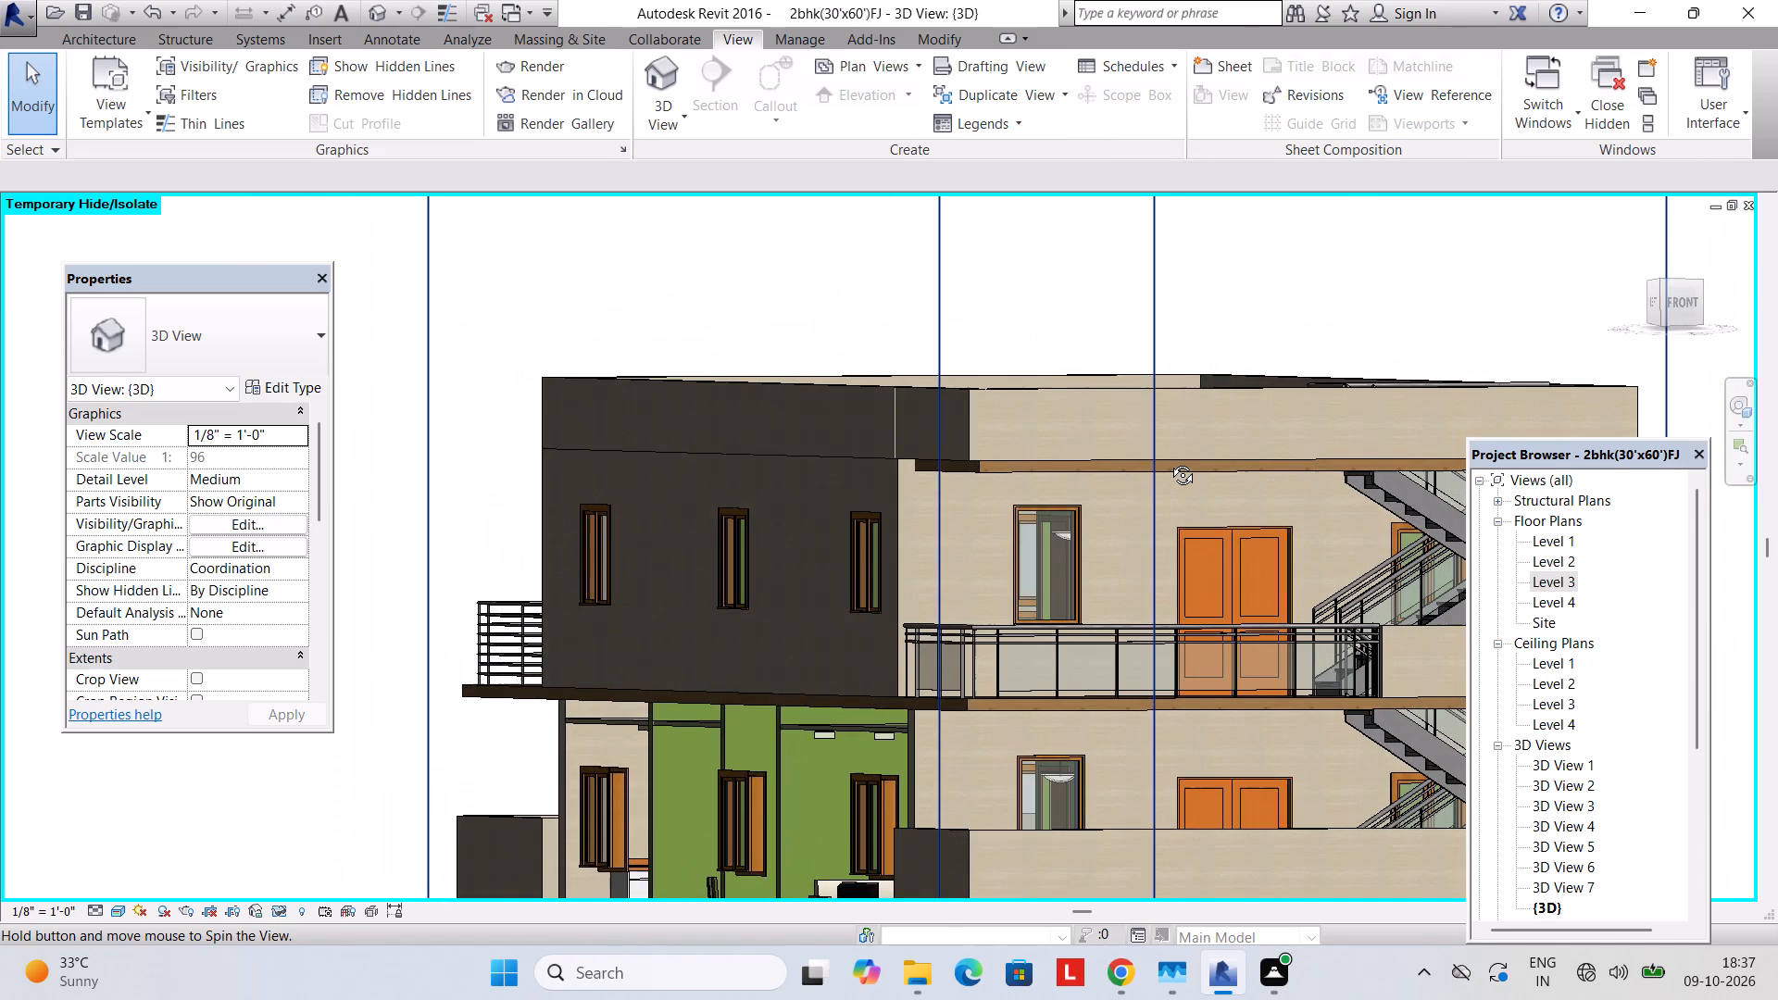
middle_click_drag(1169, 461, 1205, 490, "shift")
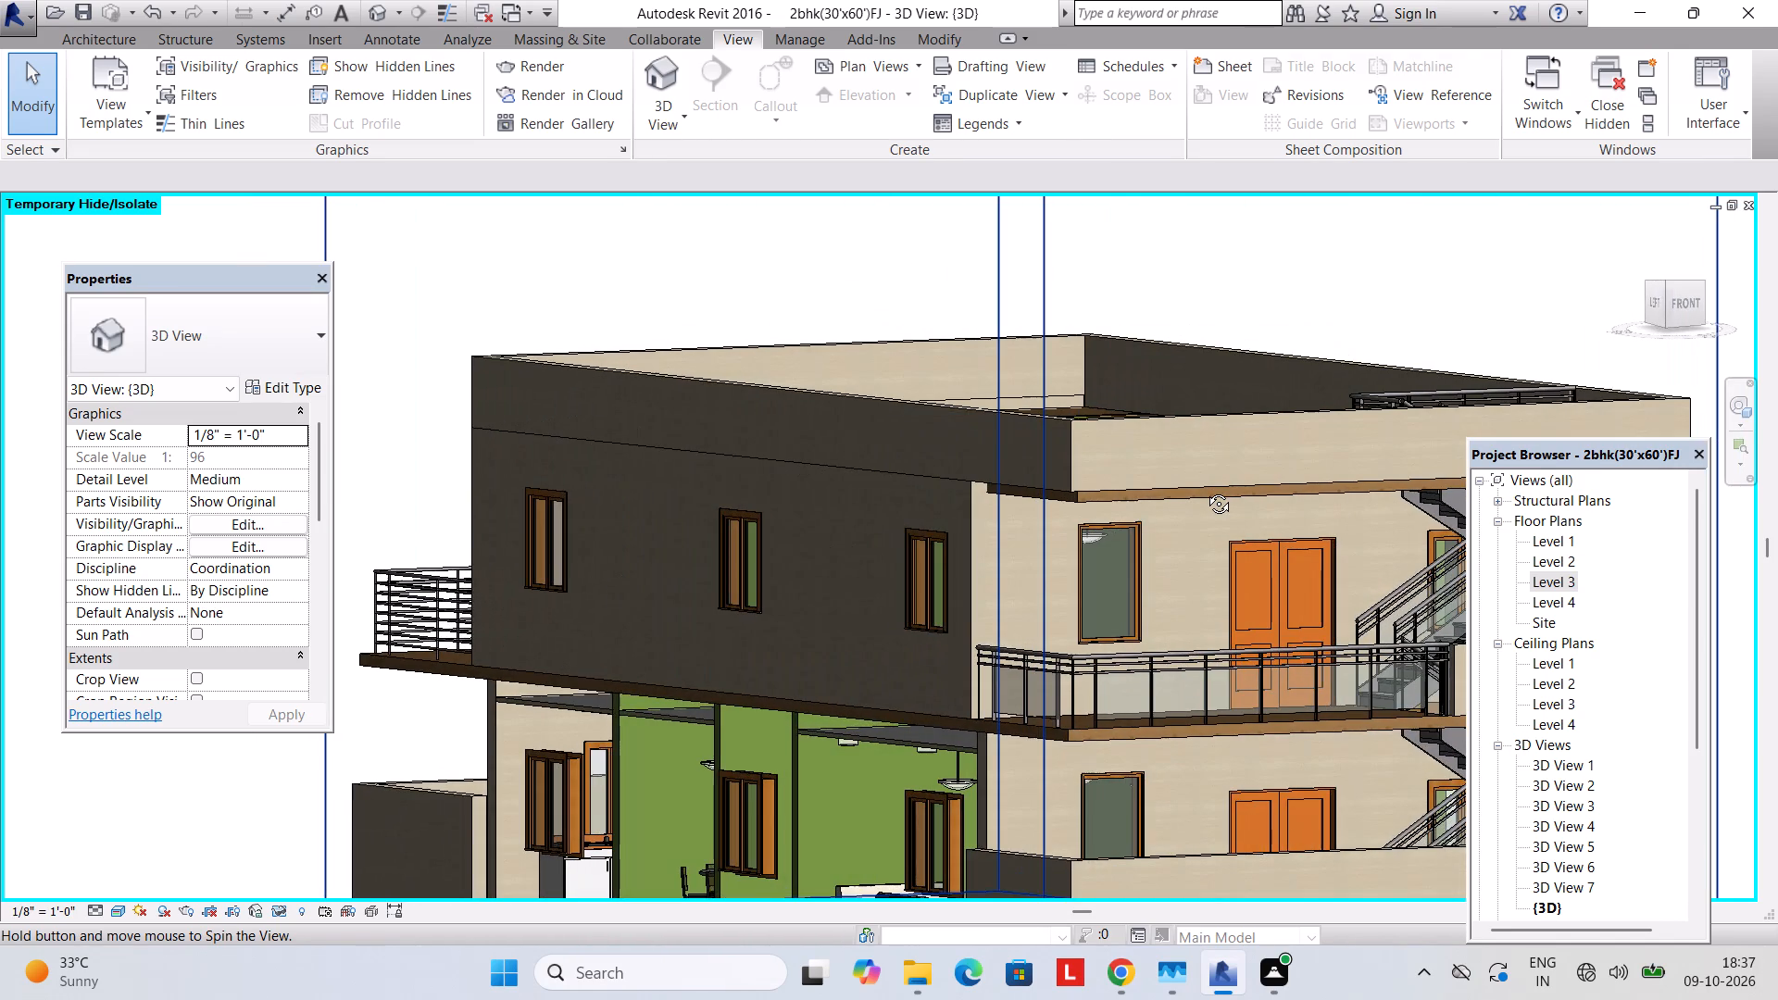
middle_click_drag(1205, 490, 1197, 412, "shift")
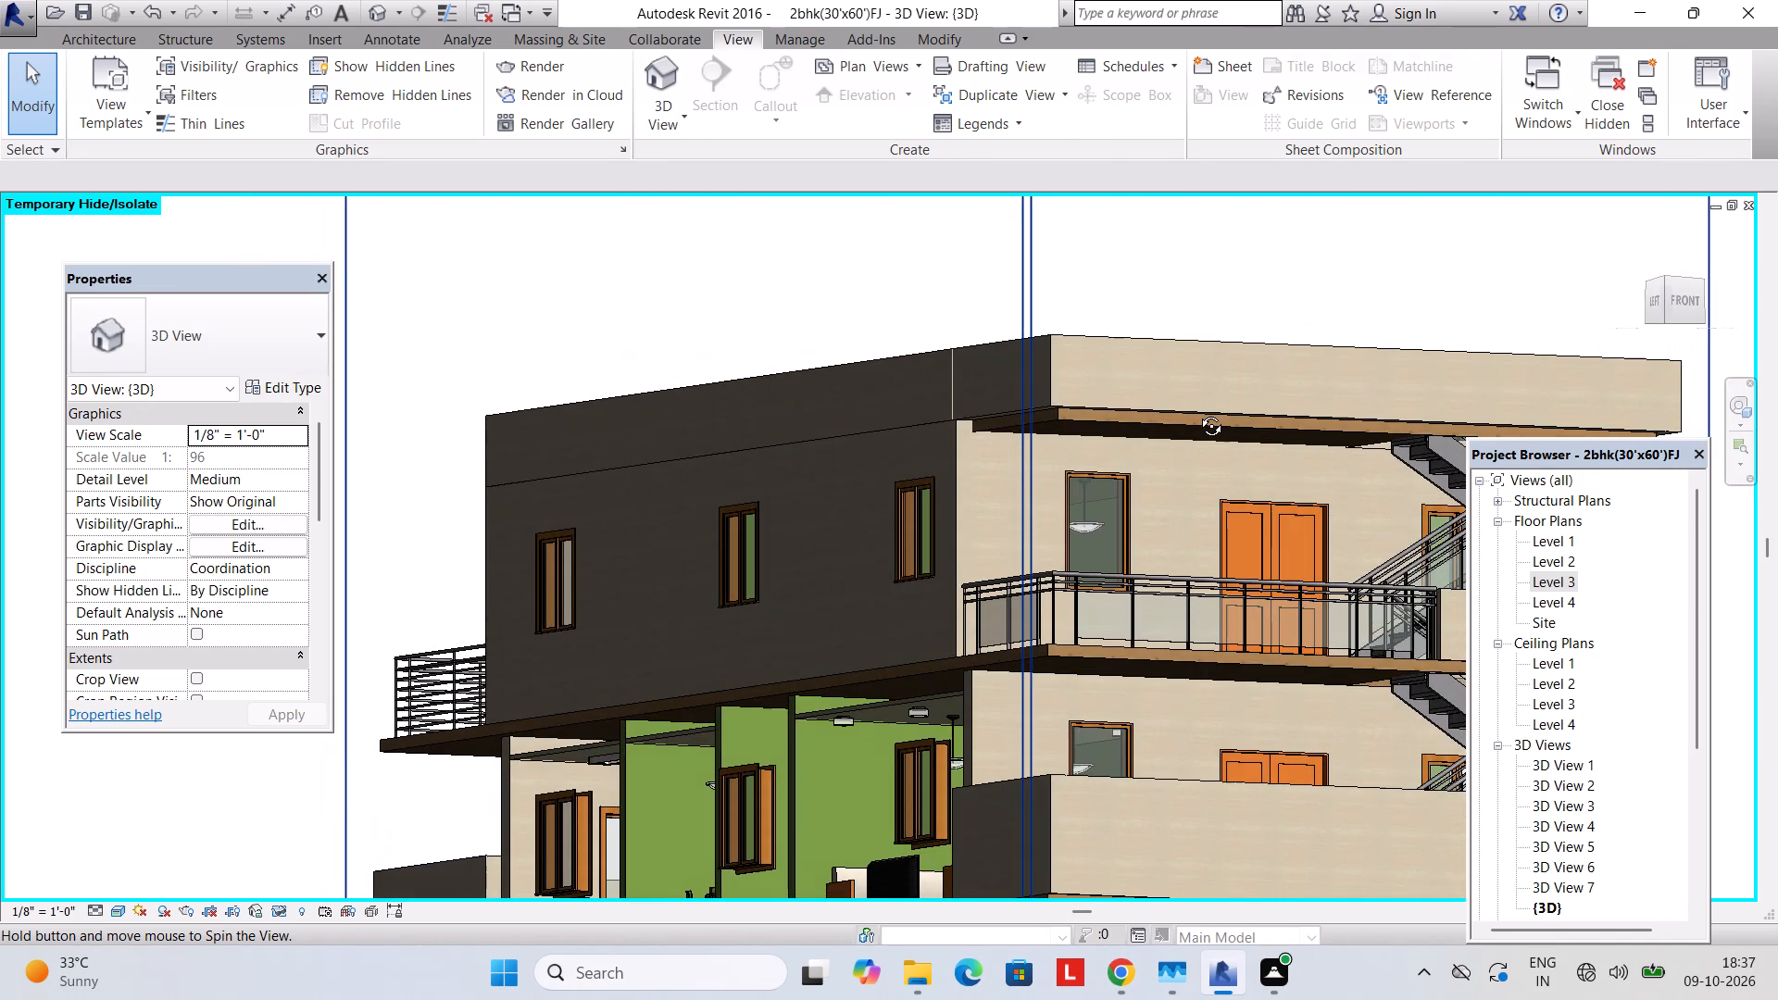
middle_click_drag(1197, 412, 1154, 273, "shift")
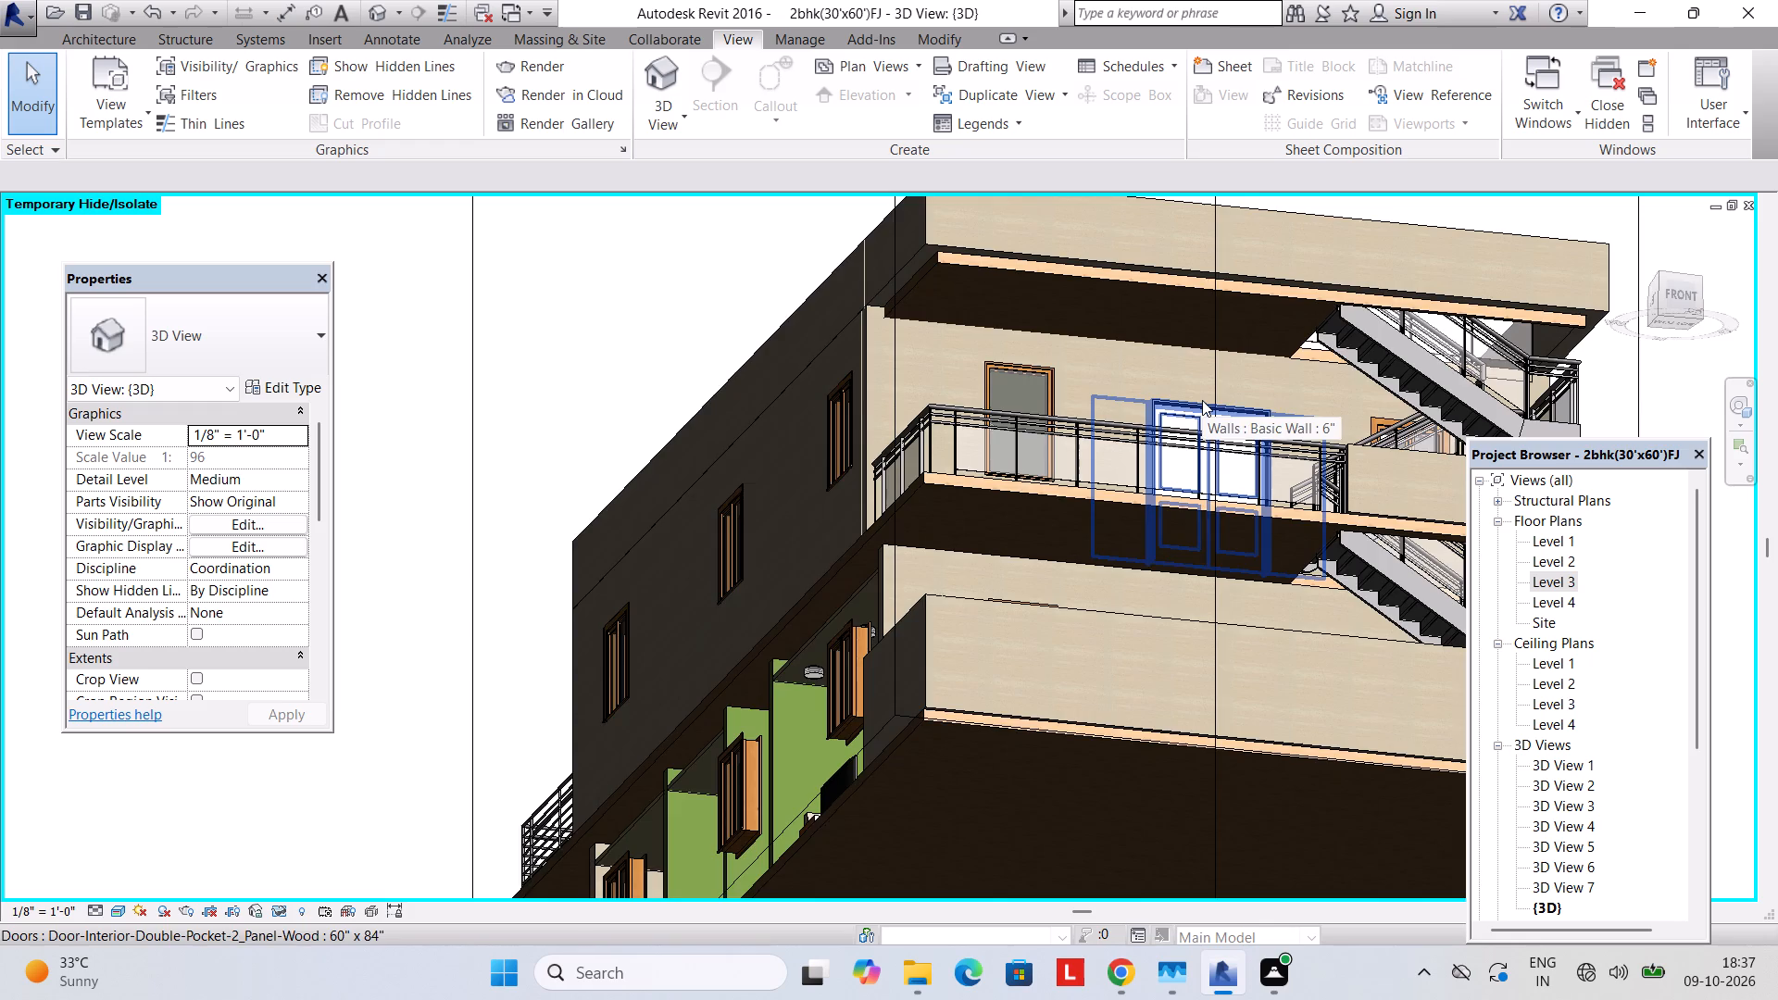
middle_click_drag(1202, 400, 1129, 574, "shift")
left_click(1089, 456)
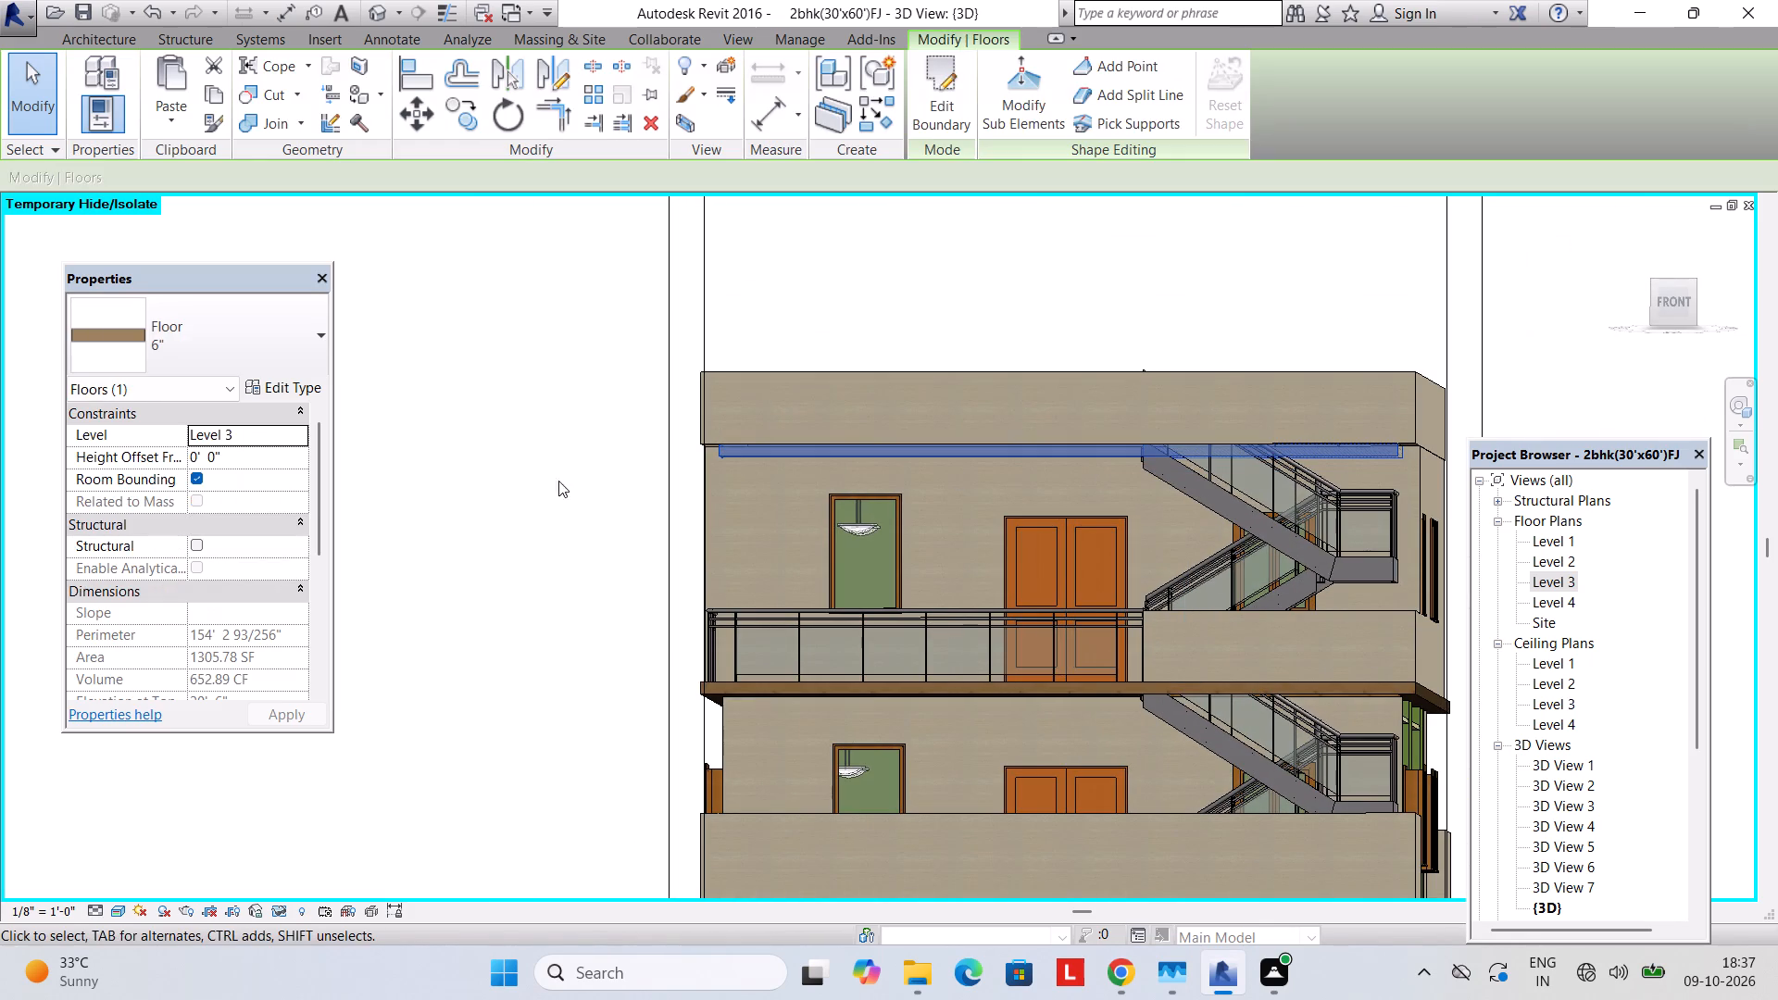
left_click(235, 456)
type("6\"")
key("Return")
key("Return")
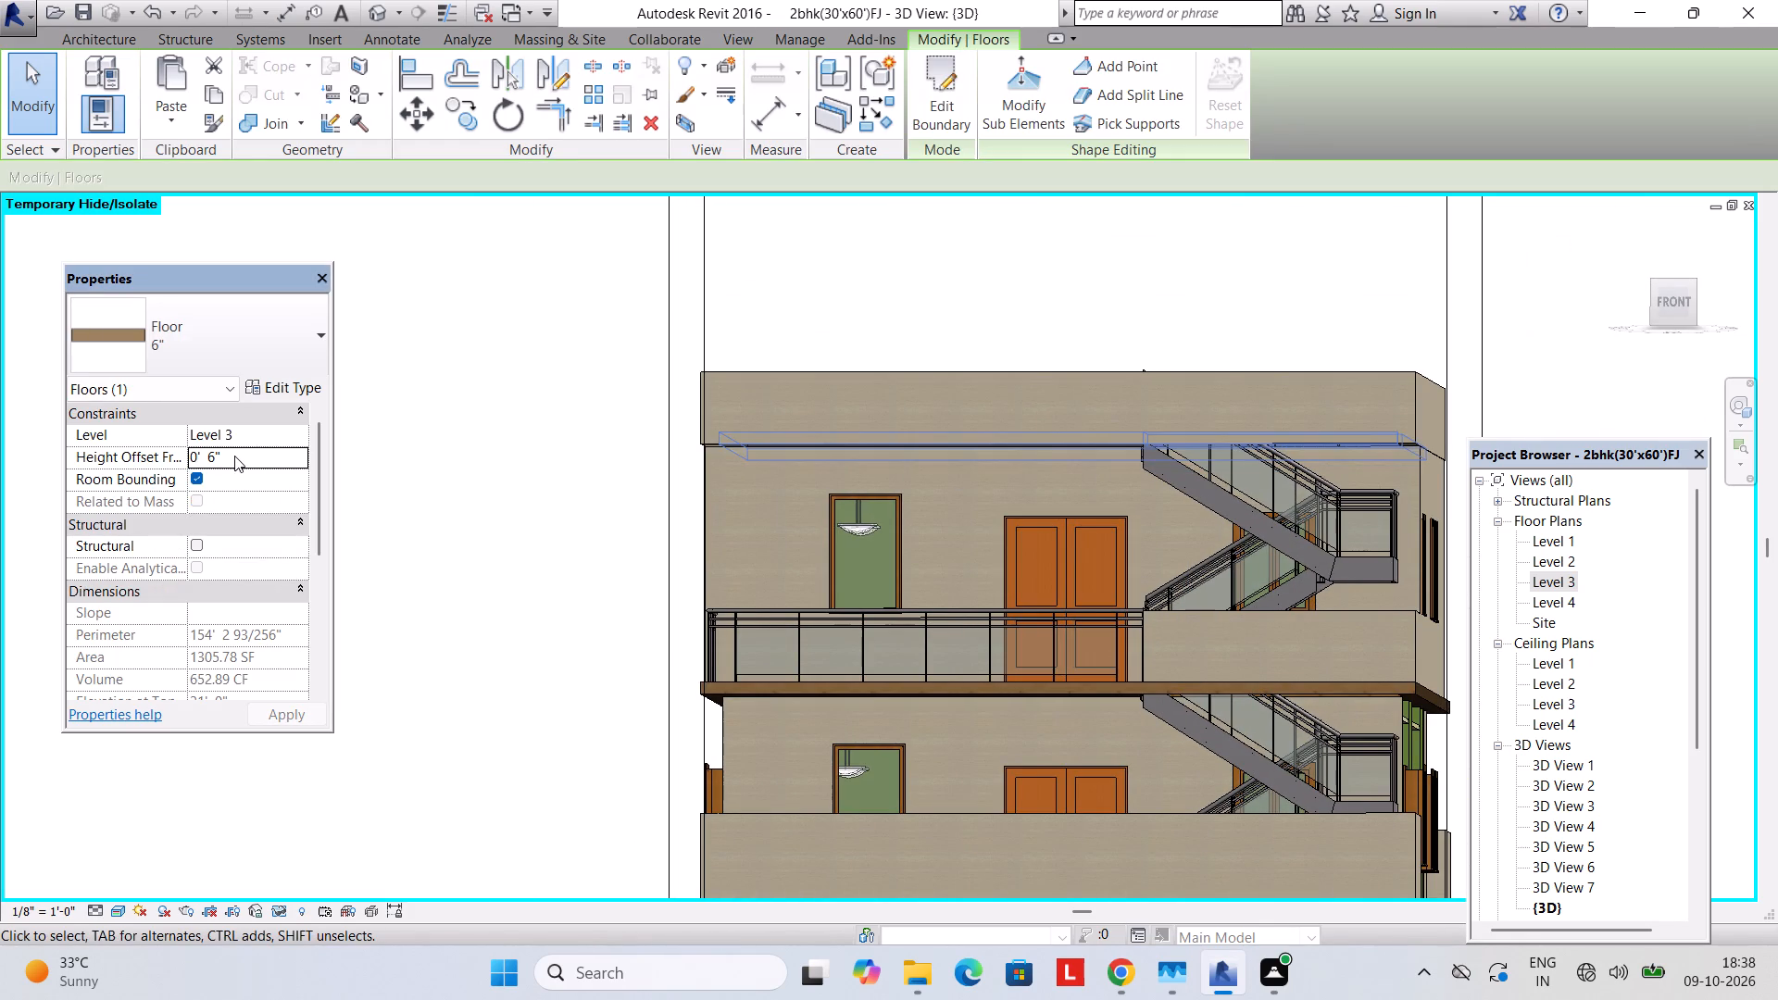
key("Escape")
Examine the raised roof floor against the parapet walls, the staircase and the front facade in the 3D view.
scroll(504, 533, "down", 1)
middle_click_drag(504, 537, 422, 806, "shift")
key("Escape")
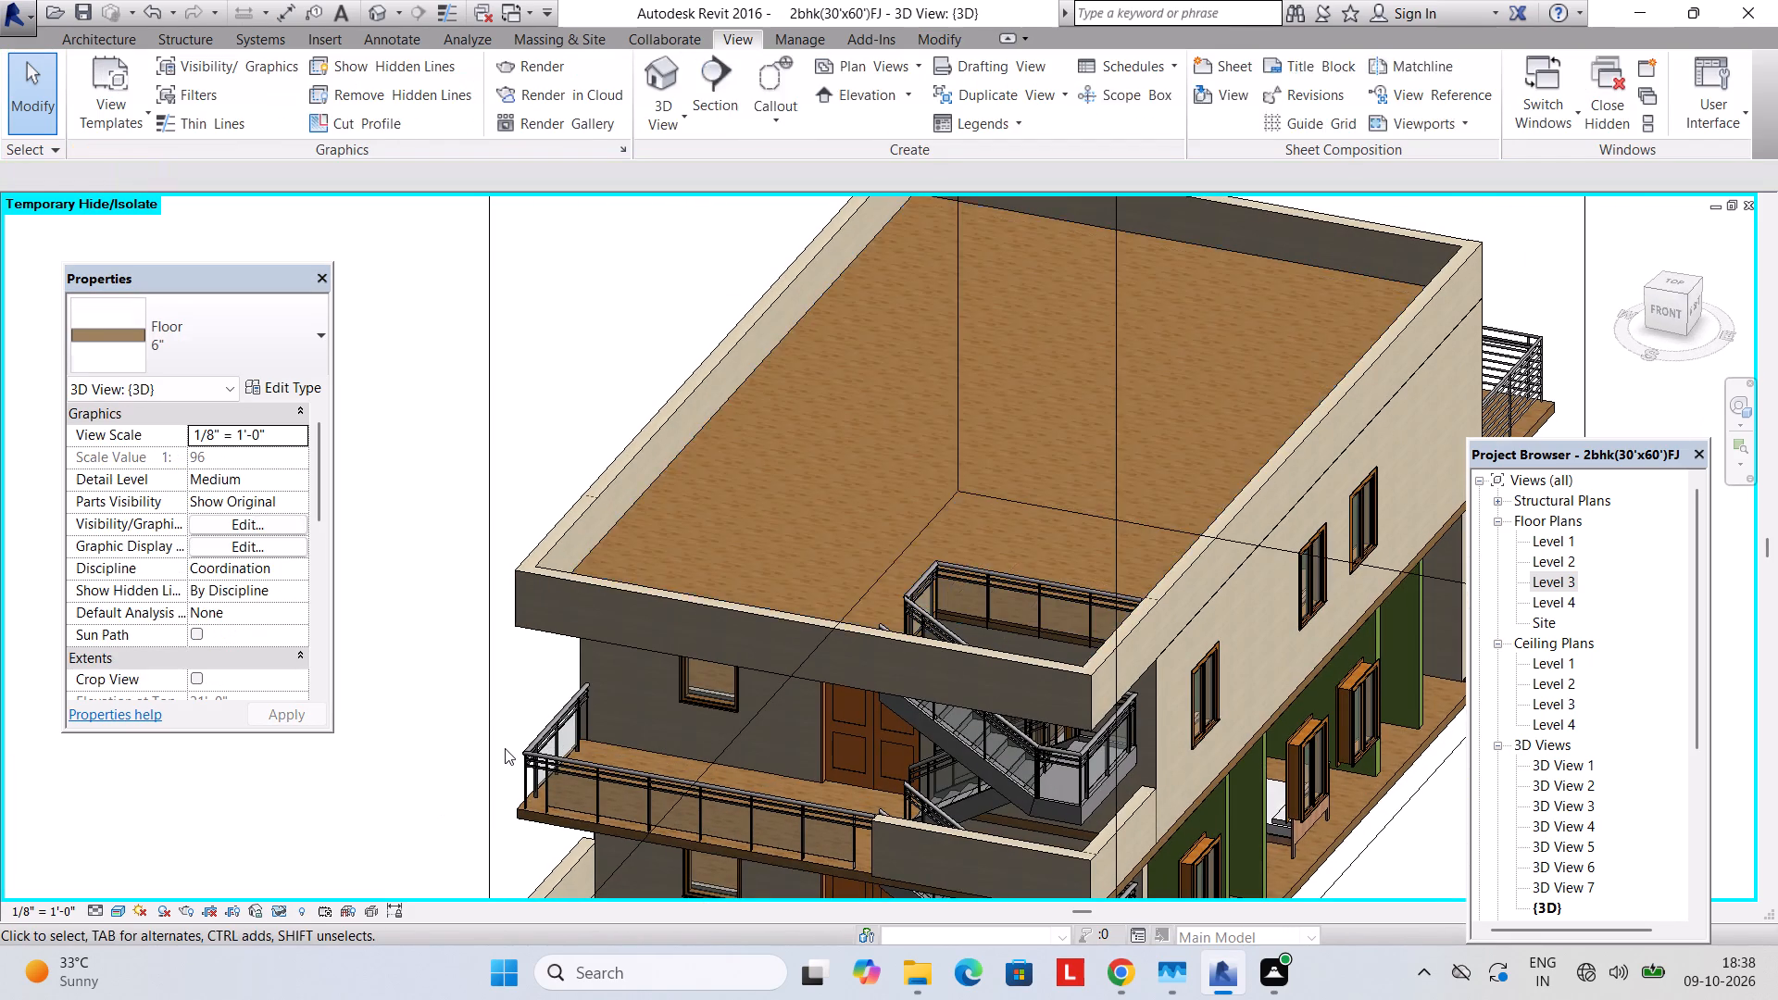
middle_click_drag(533, 706, 745, 428)
middle_click_drag(815, 552, 849, 474, "shift")
scroll(967, 440, "up", 3)
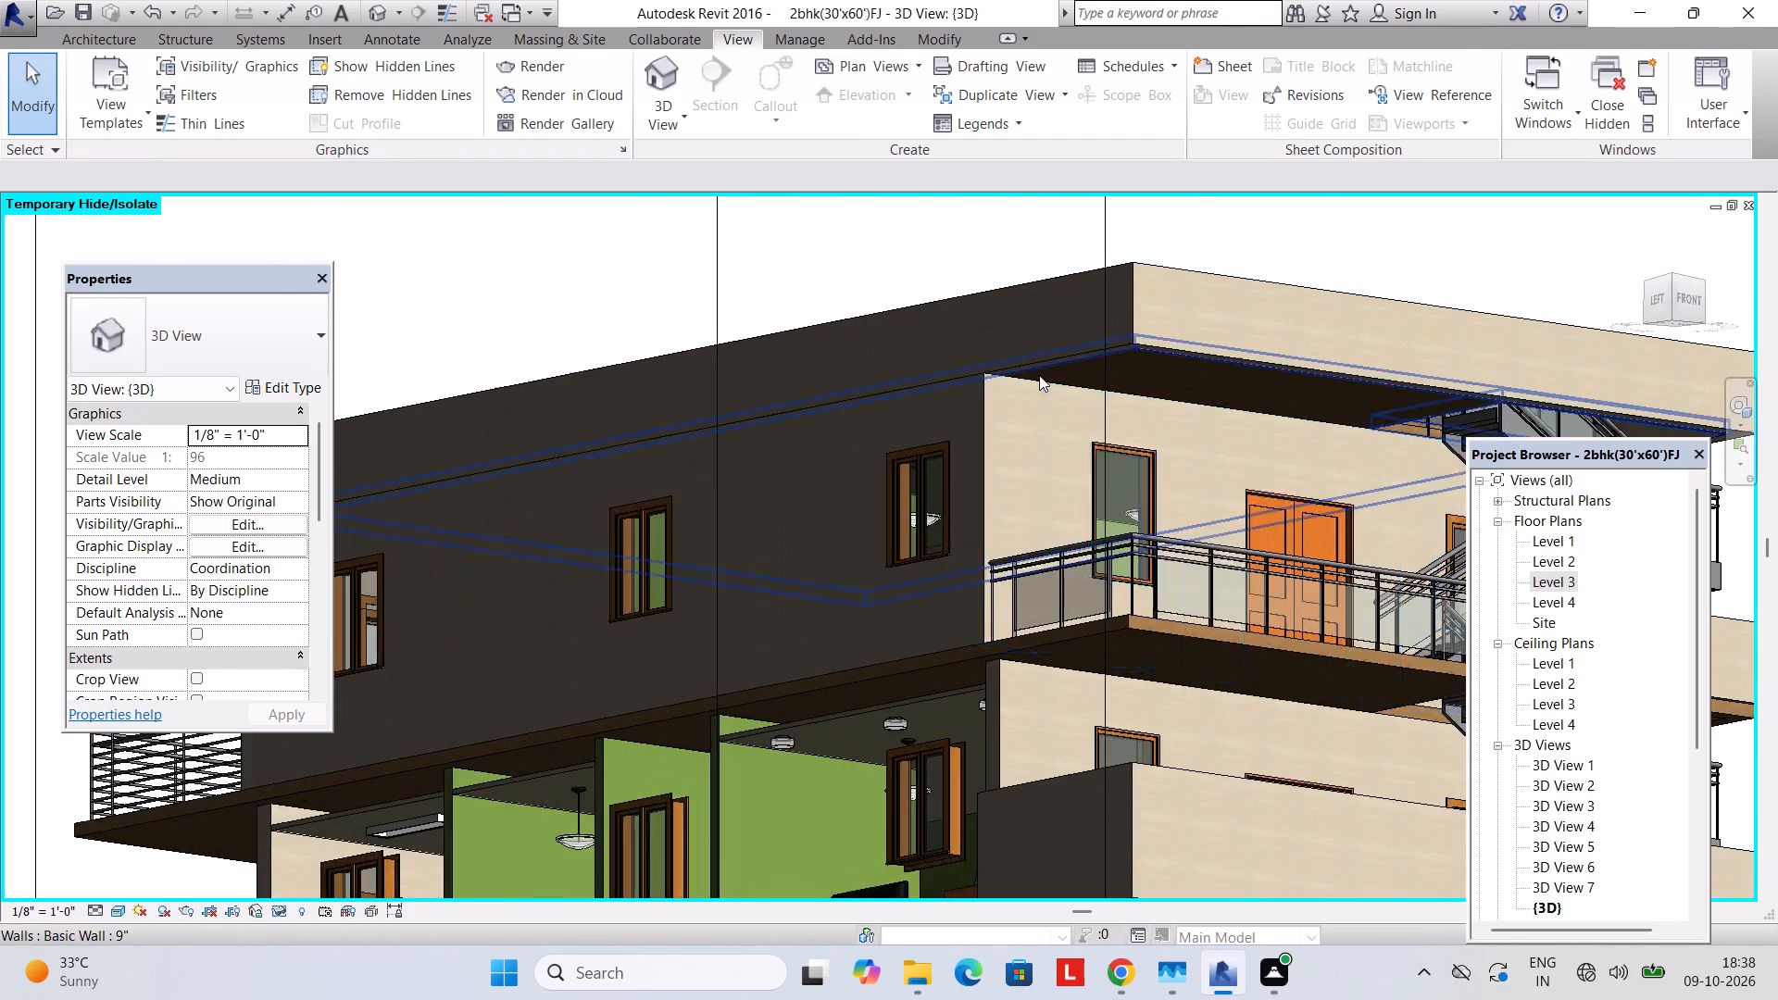
scroll(1039, 375, "up", 4)
middle_click_drag(1147, 443, 1001, 614, "shift")
scroll(1001, 605, "down", 7)
middle_click_drag(993, 607, 972, 625, "shift")
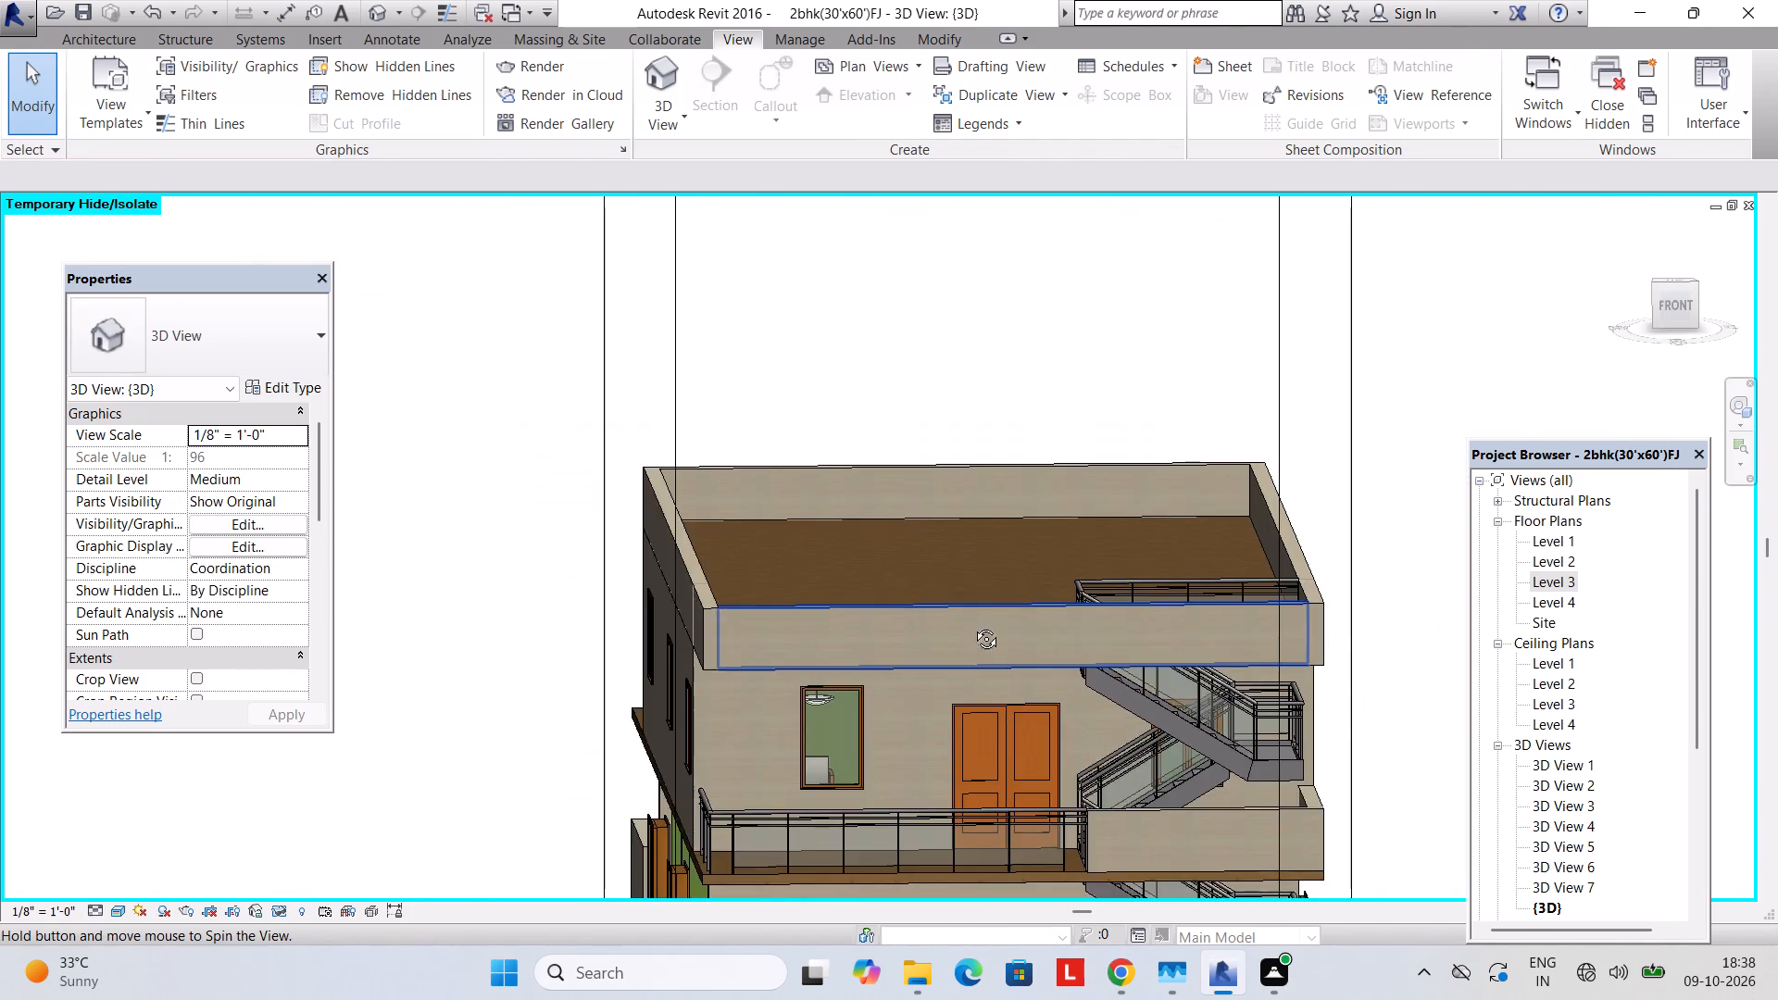
middle_click_drag(972, 625, 983, 707, "shift")
scroll(983, 683, "down", 4)
middle_click_drag(983, 690, 965, 490)
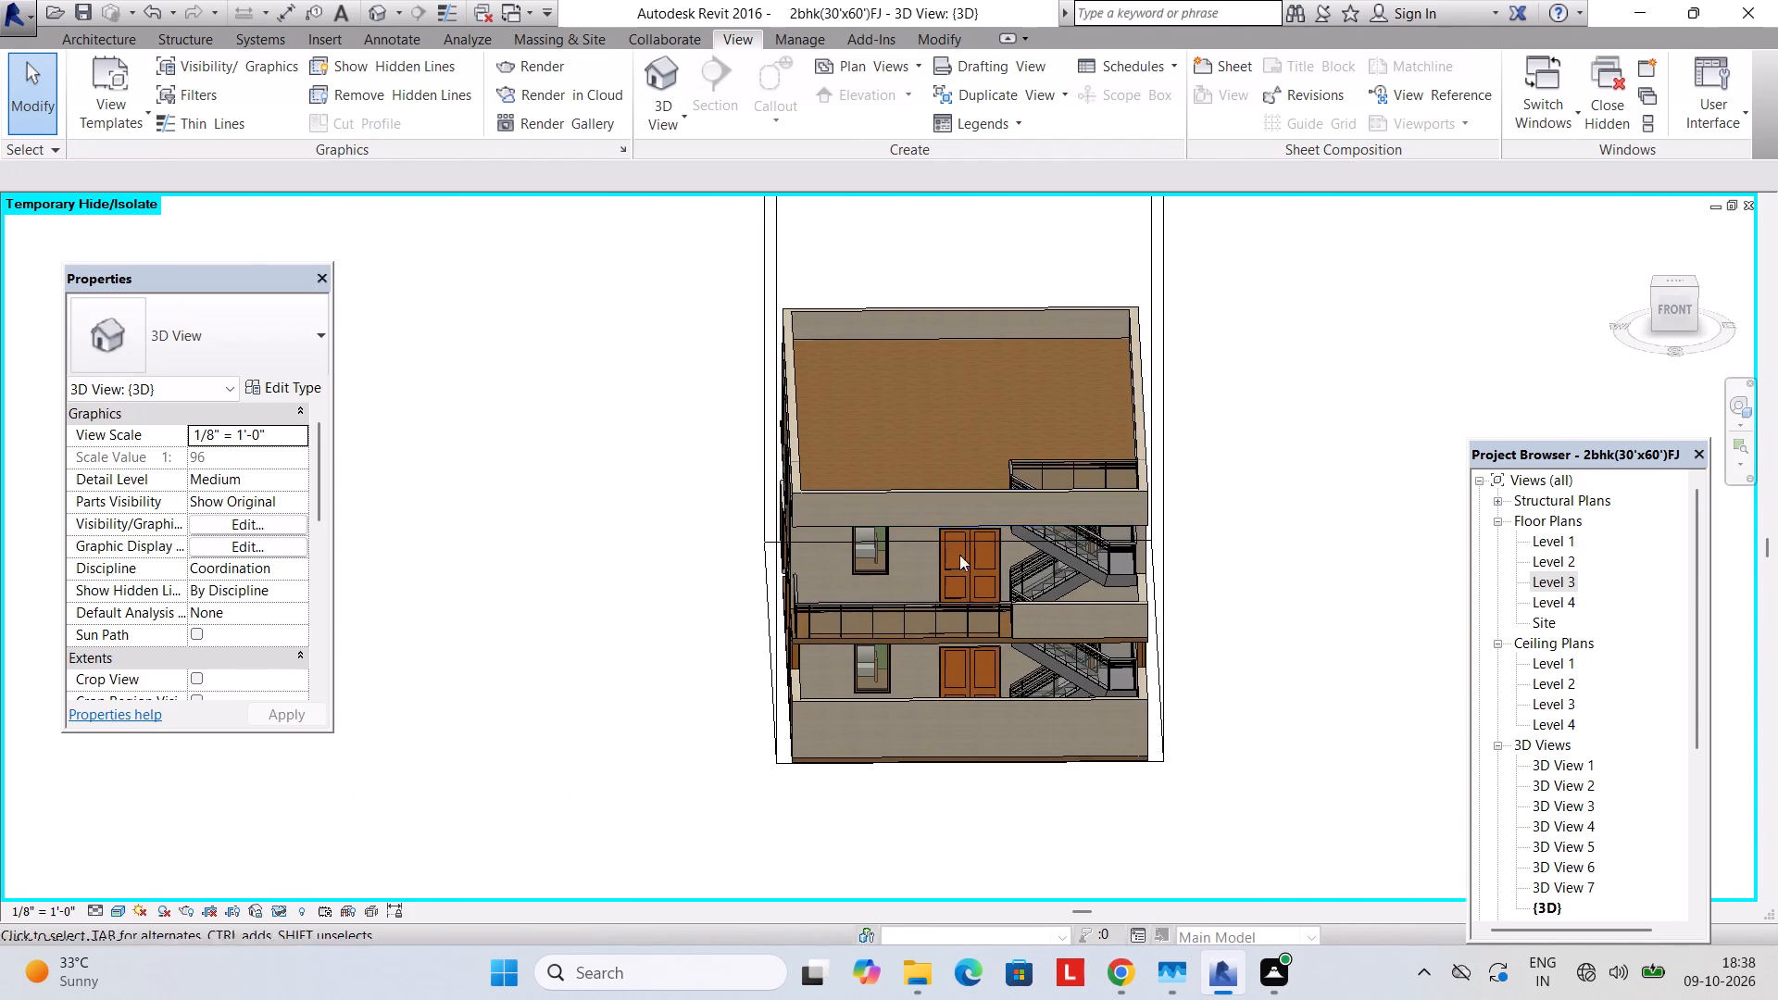
scroll(952, 609, "up", 2)
middle_click_drag(932, 629, 927, 506, "shift")
scroll(927, 506, "up", 1)
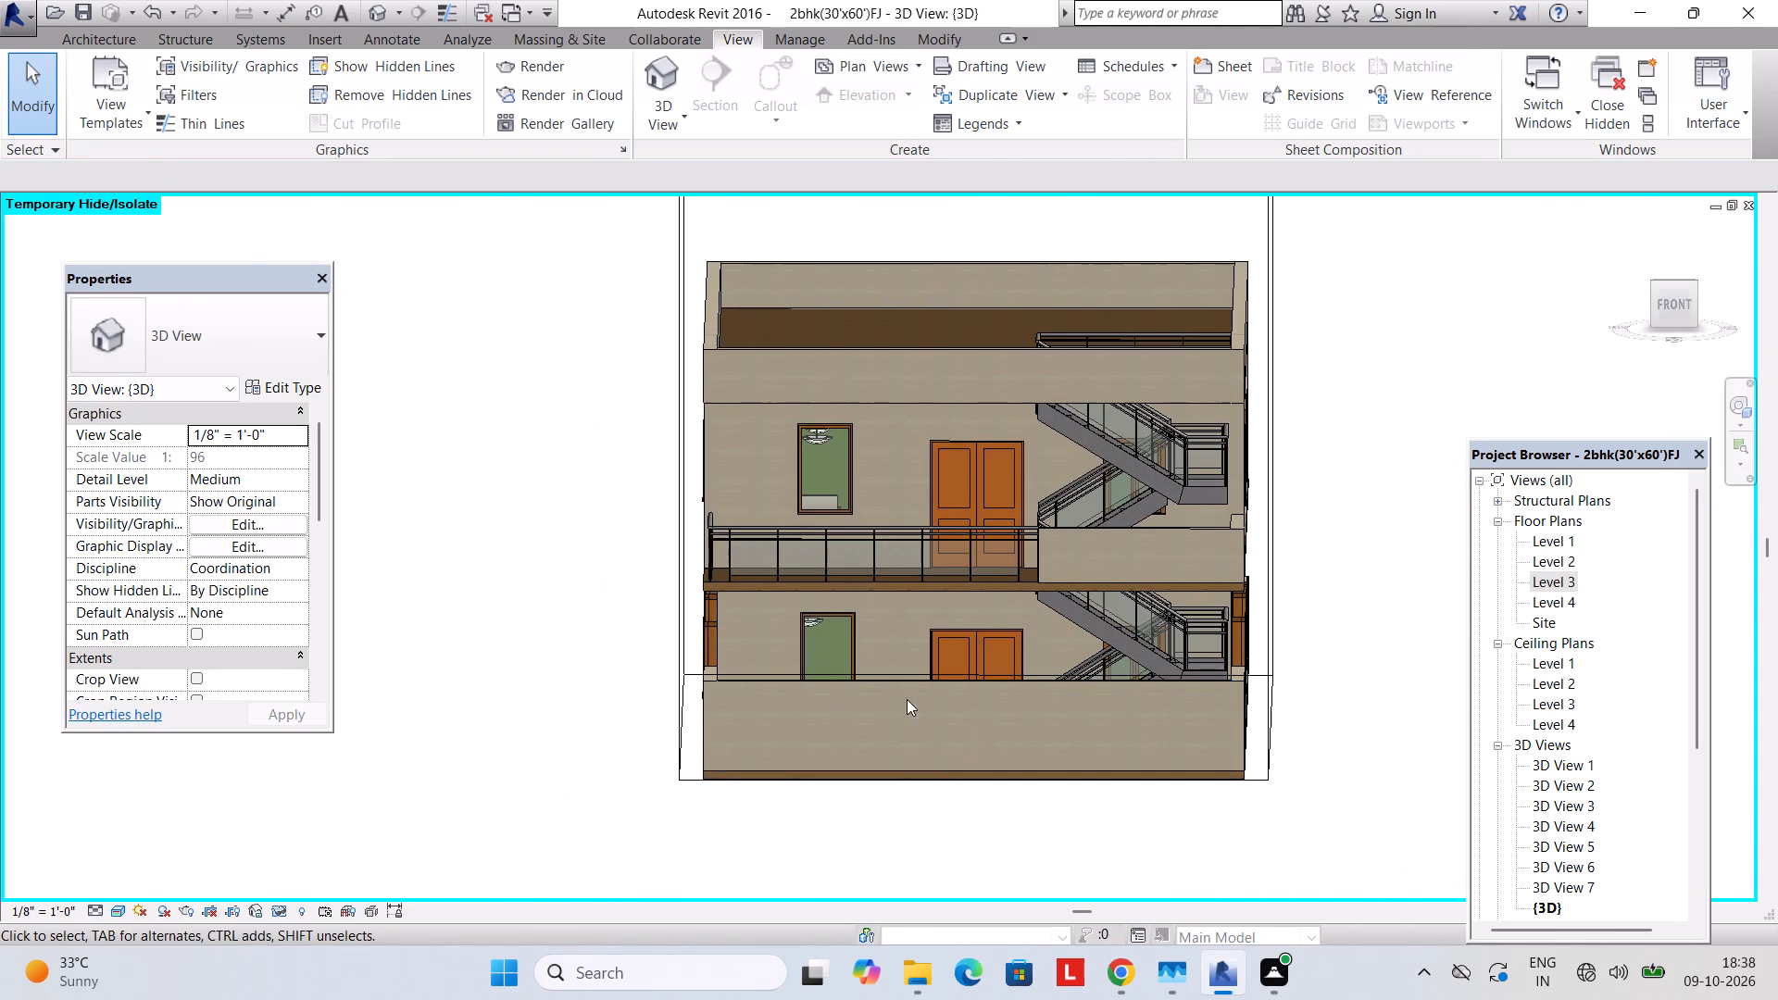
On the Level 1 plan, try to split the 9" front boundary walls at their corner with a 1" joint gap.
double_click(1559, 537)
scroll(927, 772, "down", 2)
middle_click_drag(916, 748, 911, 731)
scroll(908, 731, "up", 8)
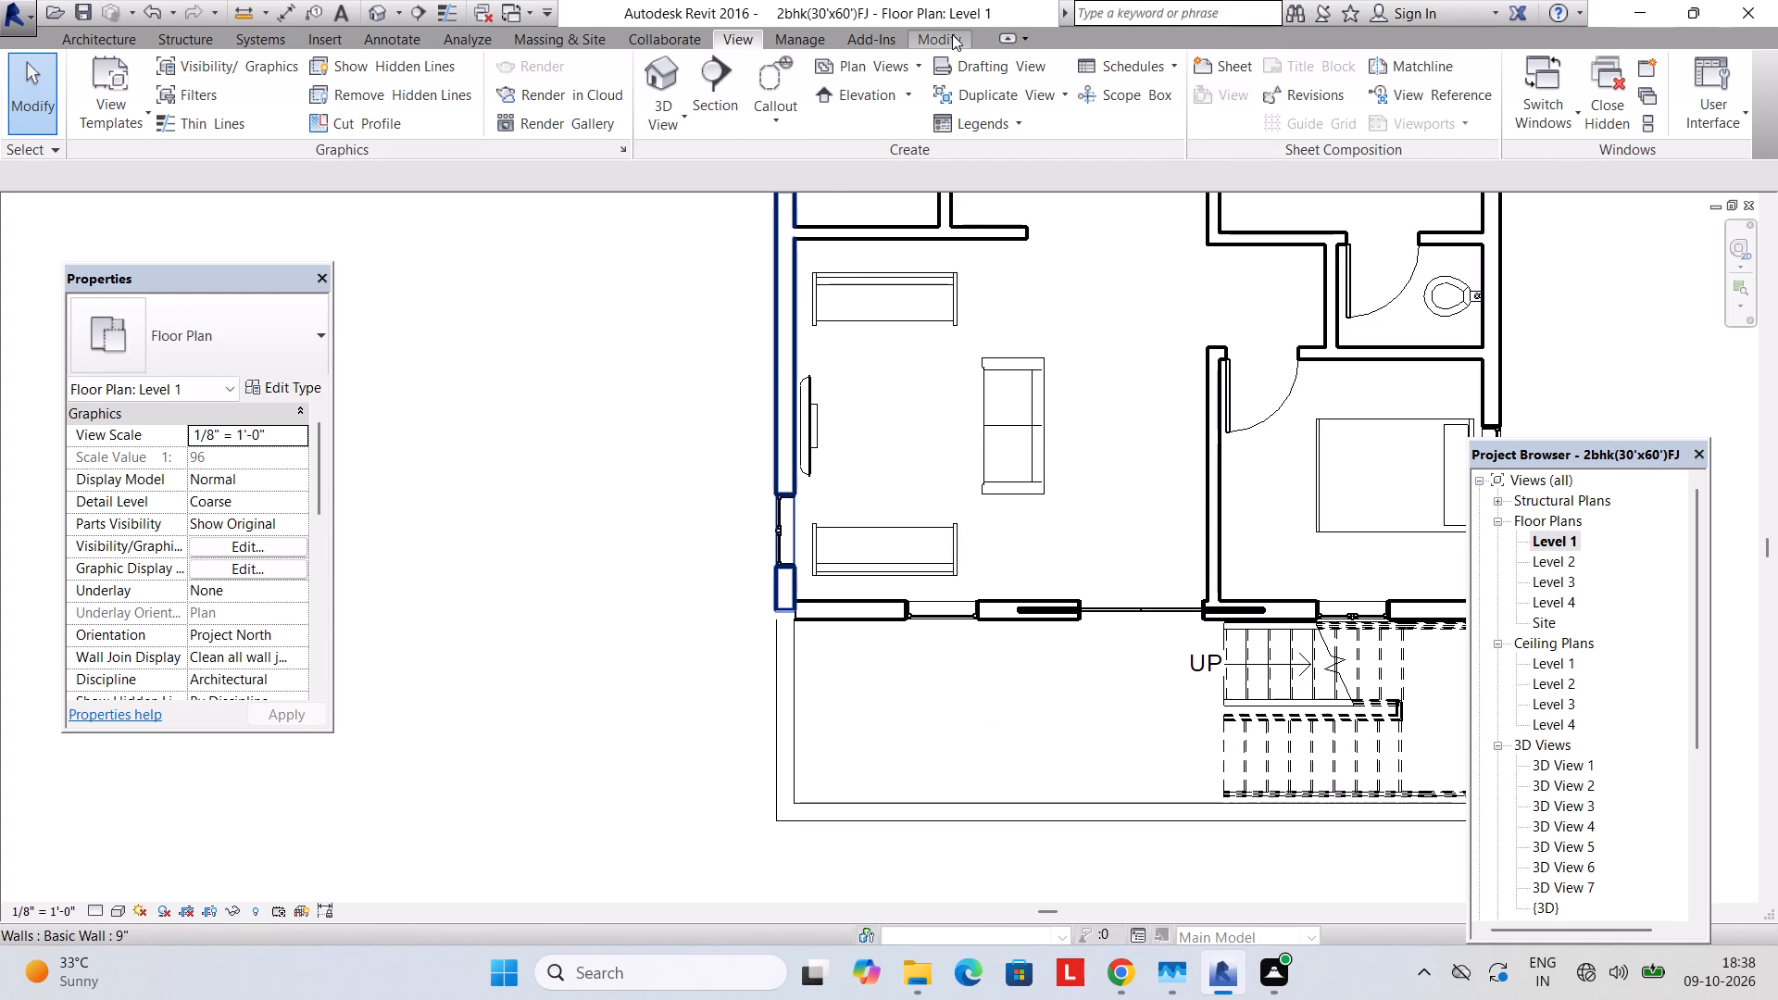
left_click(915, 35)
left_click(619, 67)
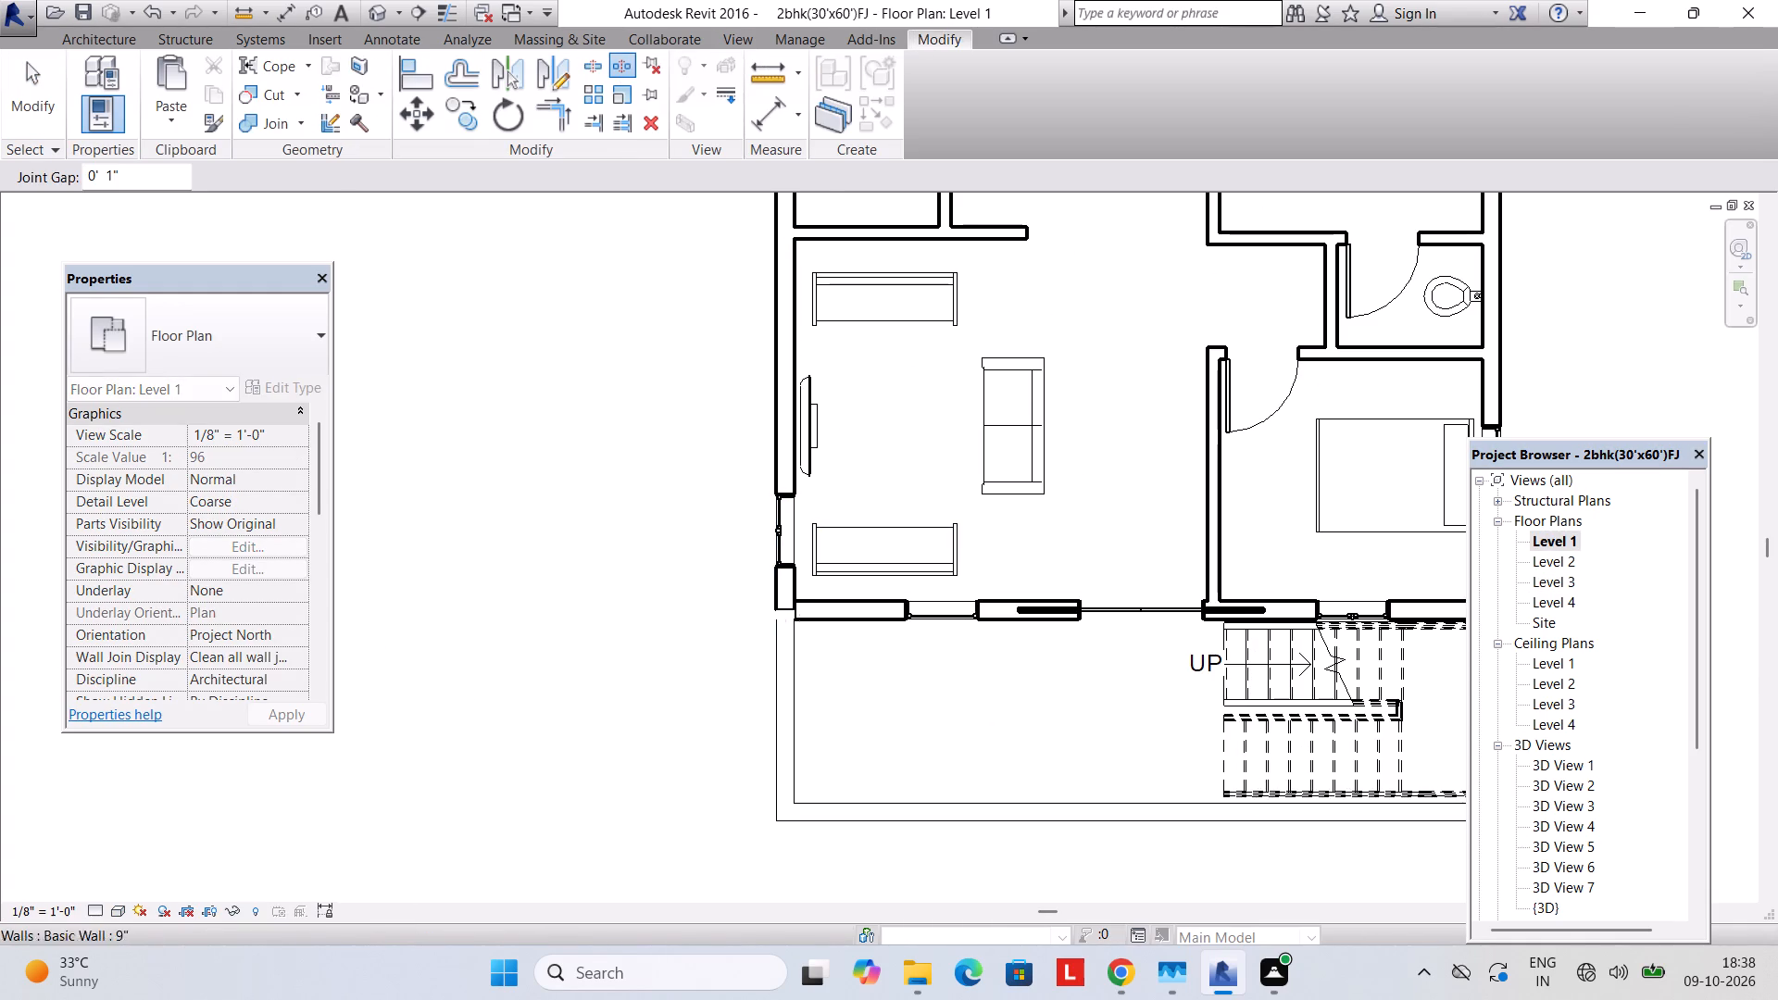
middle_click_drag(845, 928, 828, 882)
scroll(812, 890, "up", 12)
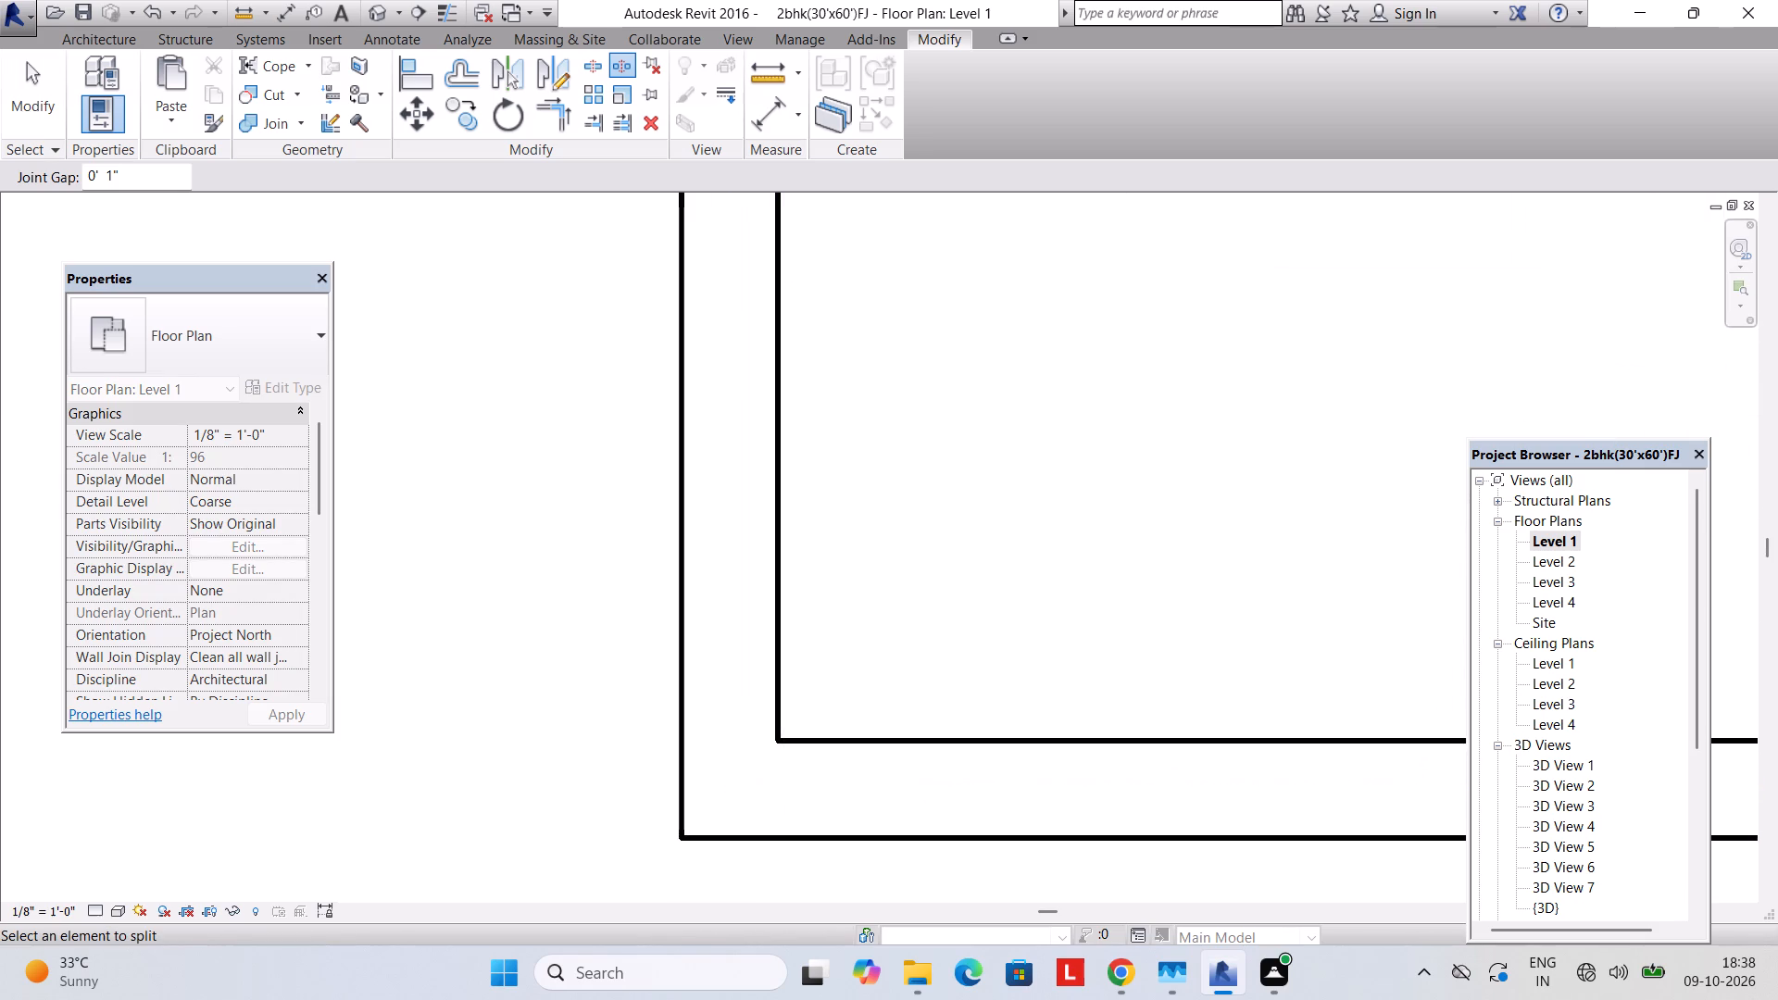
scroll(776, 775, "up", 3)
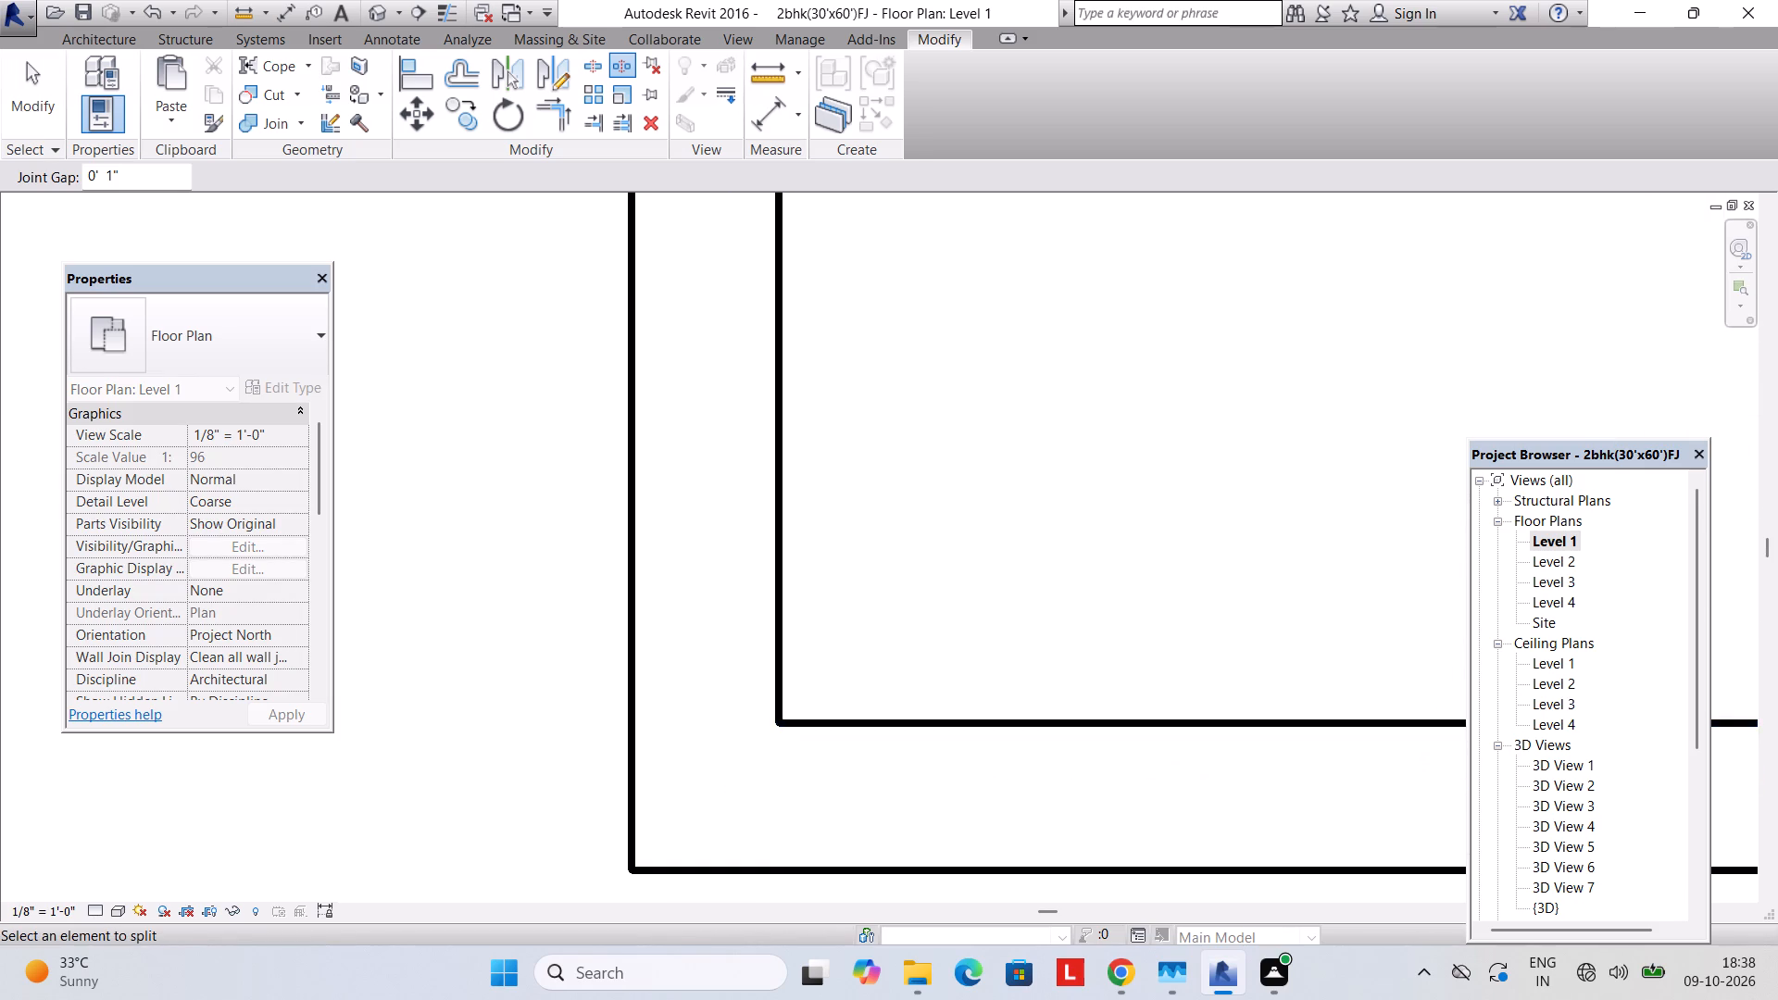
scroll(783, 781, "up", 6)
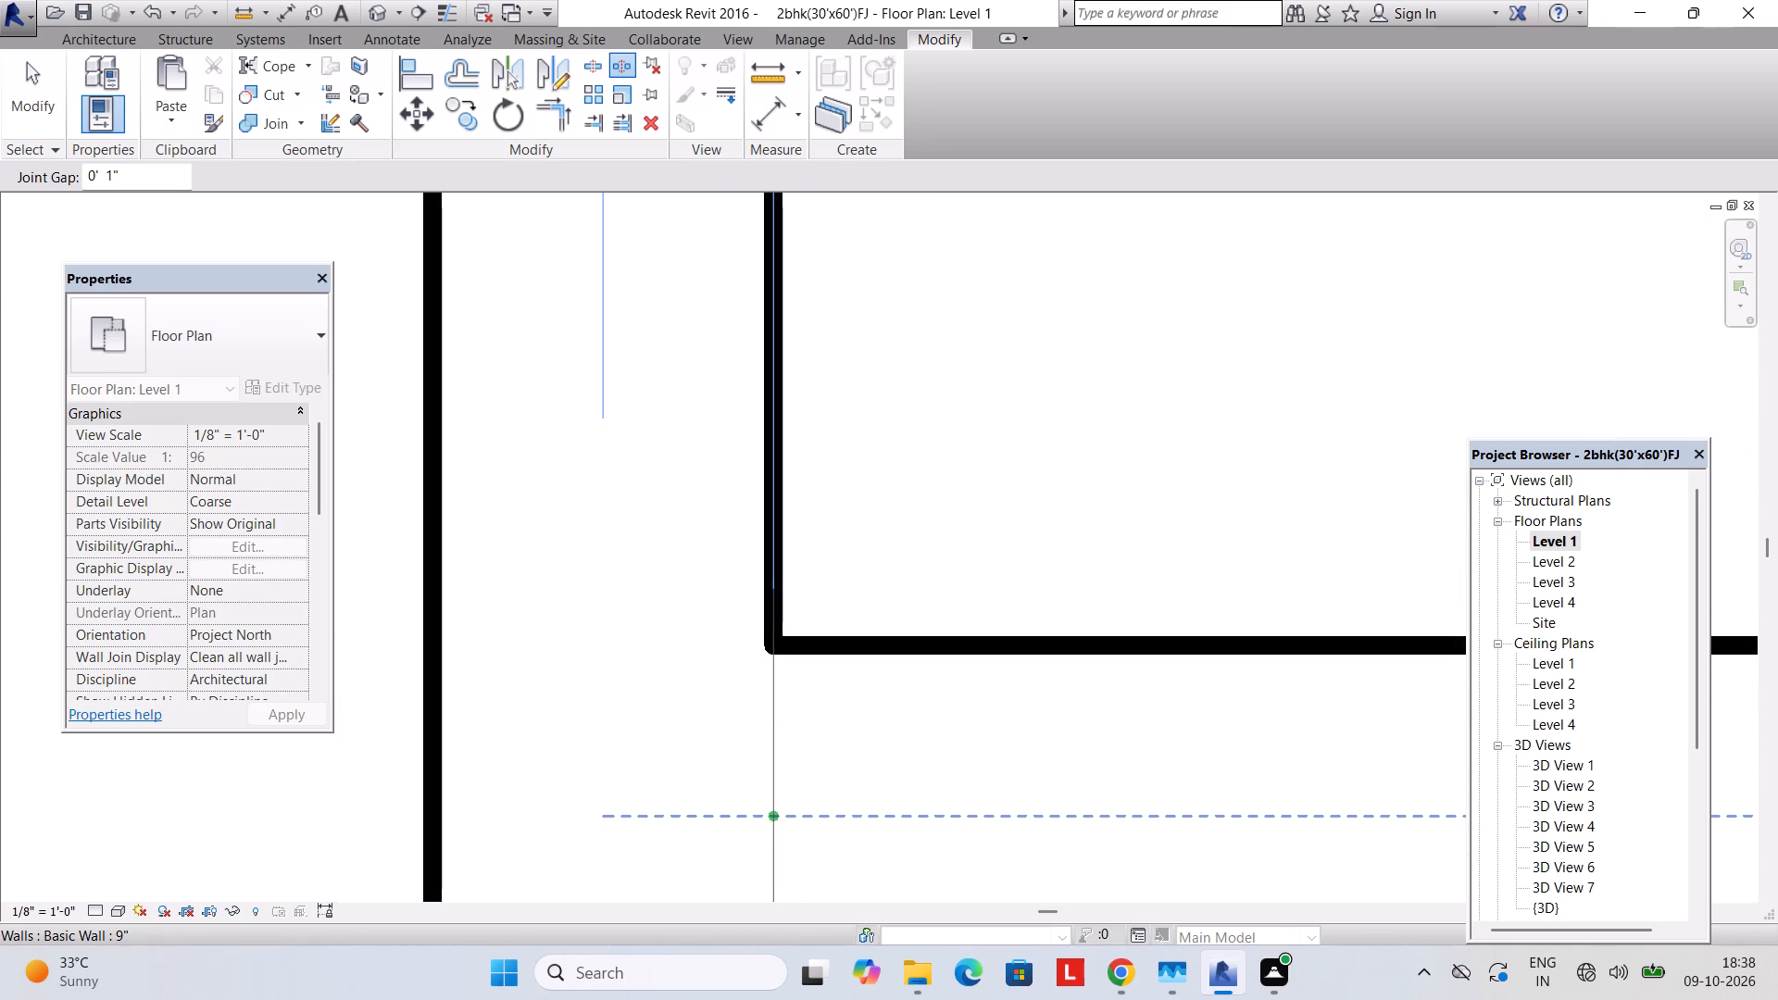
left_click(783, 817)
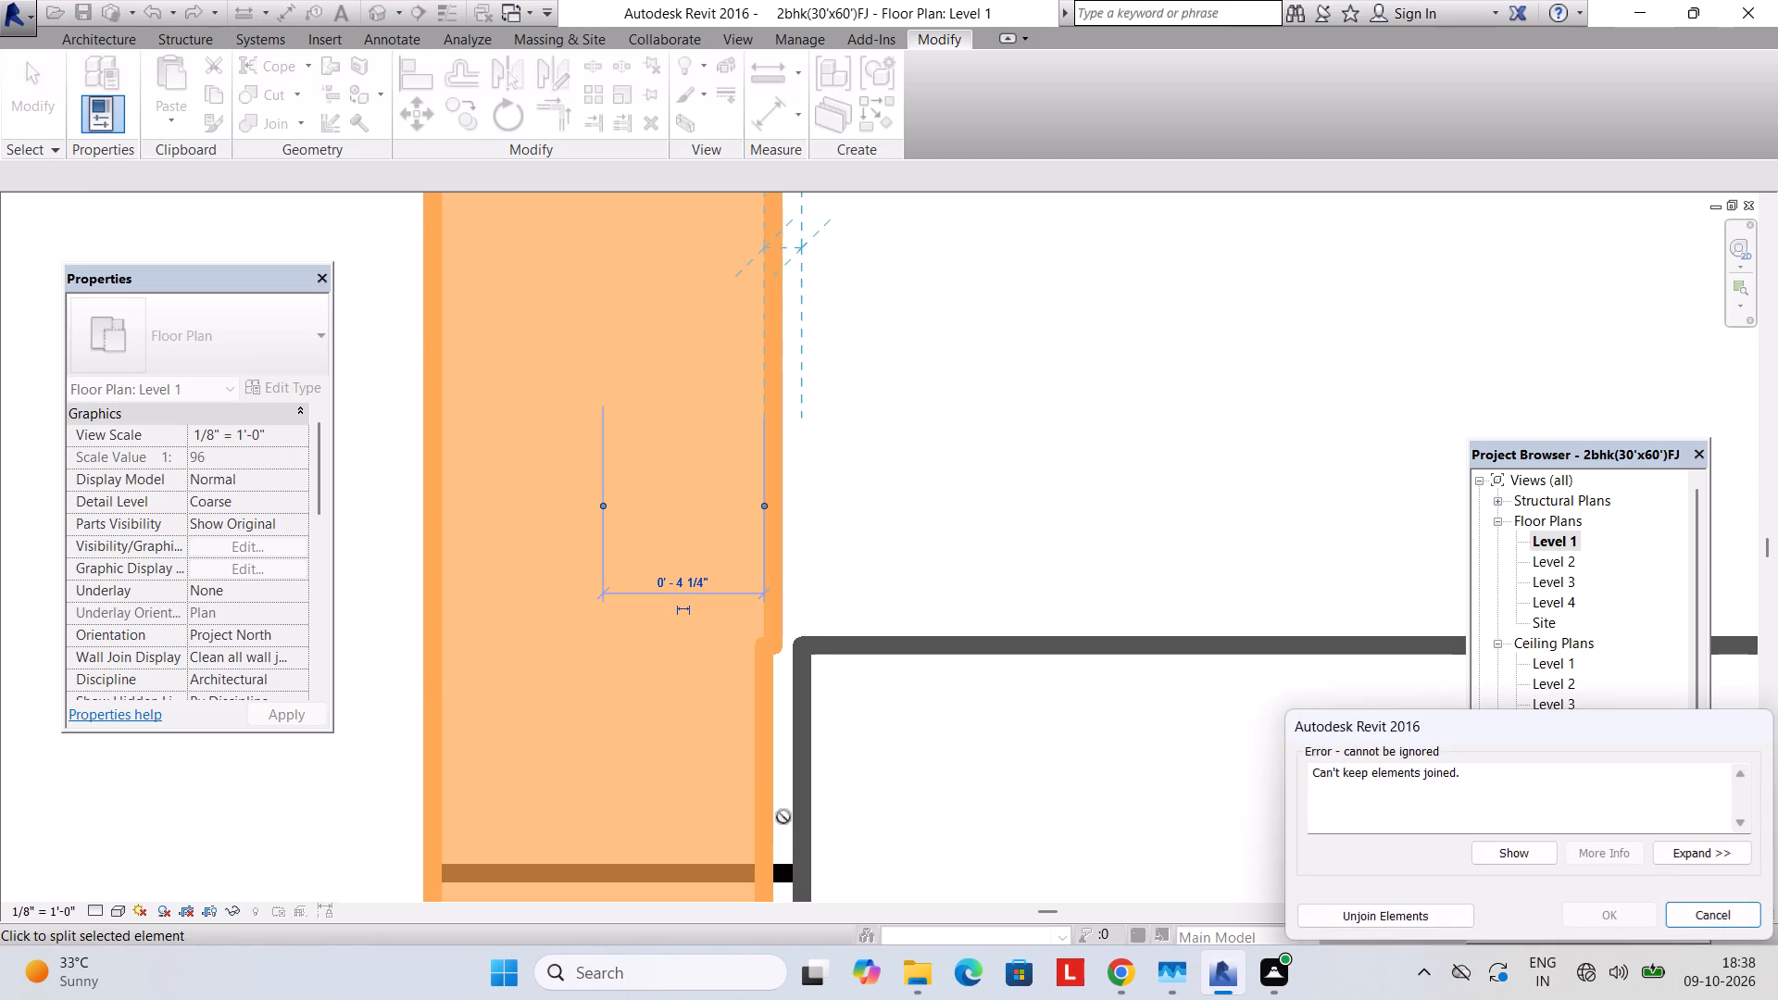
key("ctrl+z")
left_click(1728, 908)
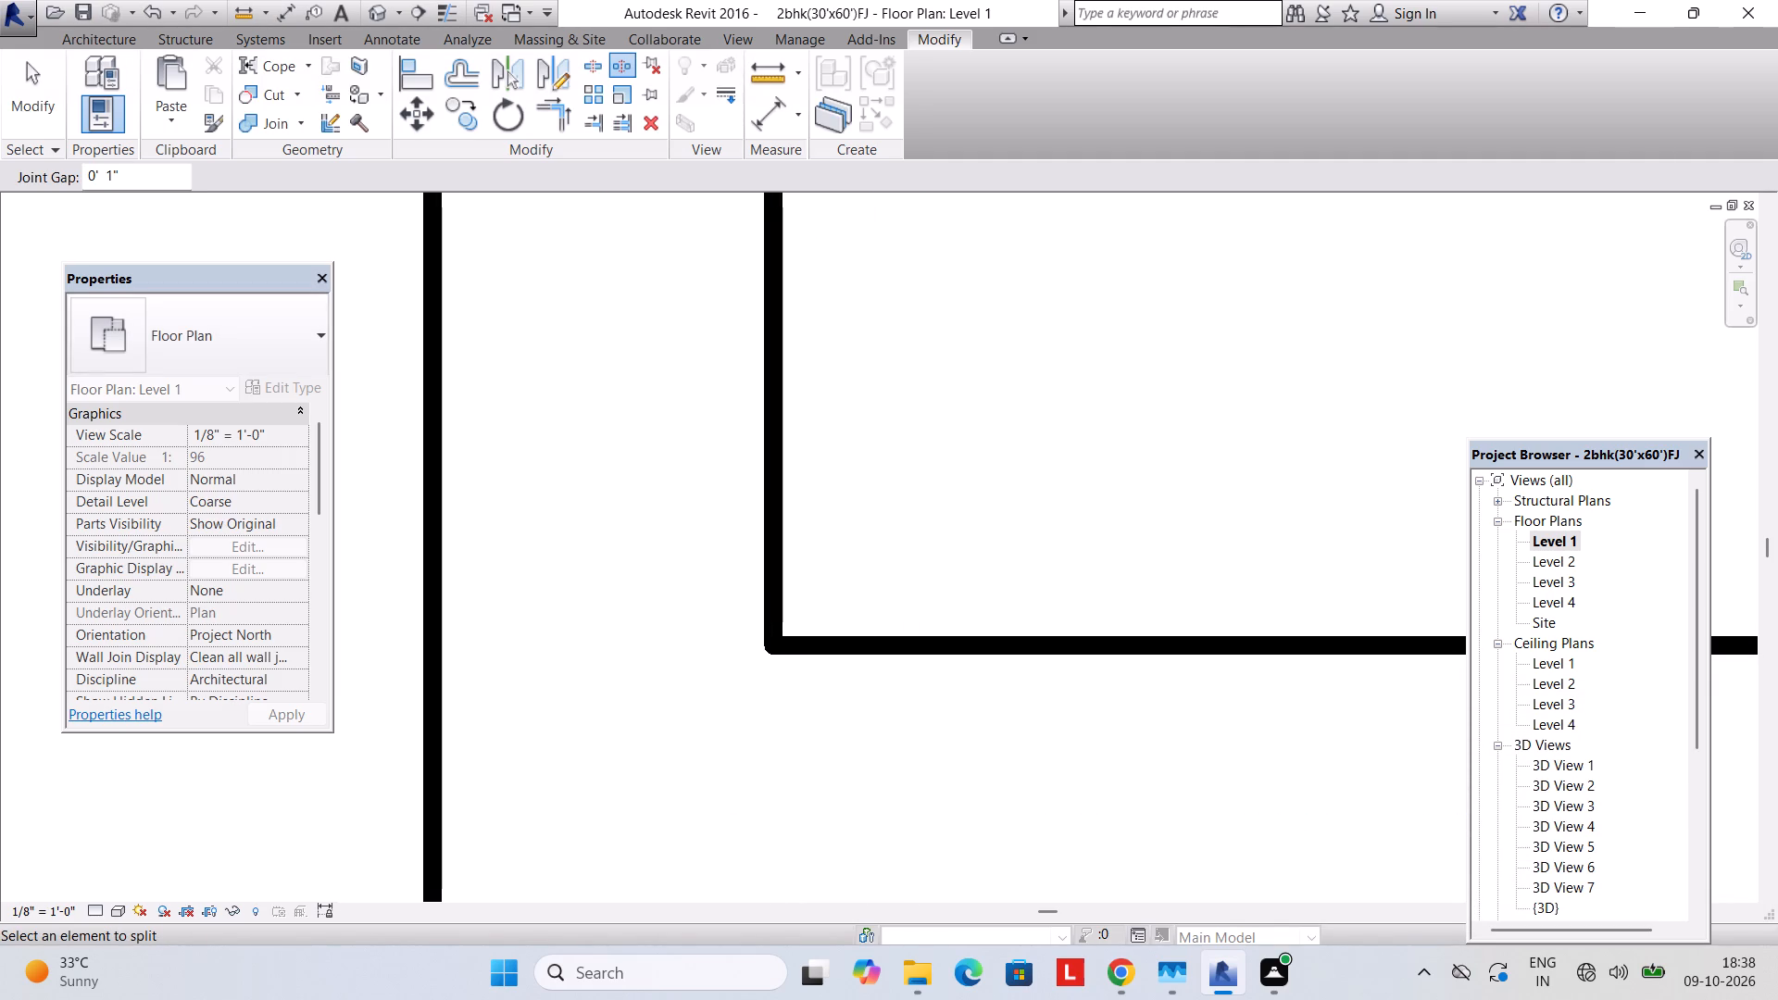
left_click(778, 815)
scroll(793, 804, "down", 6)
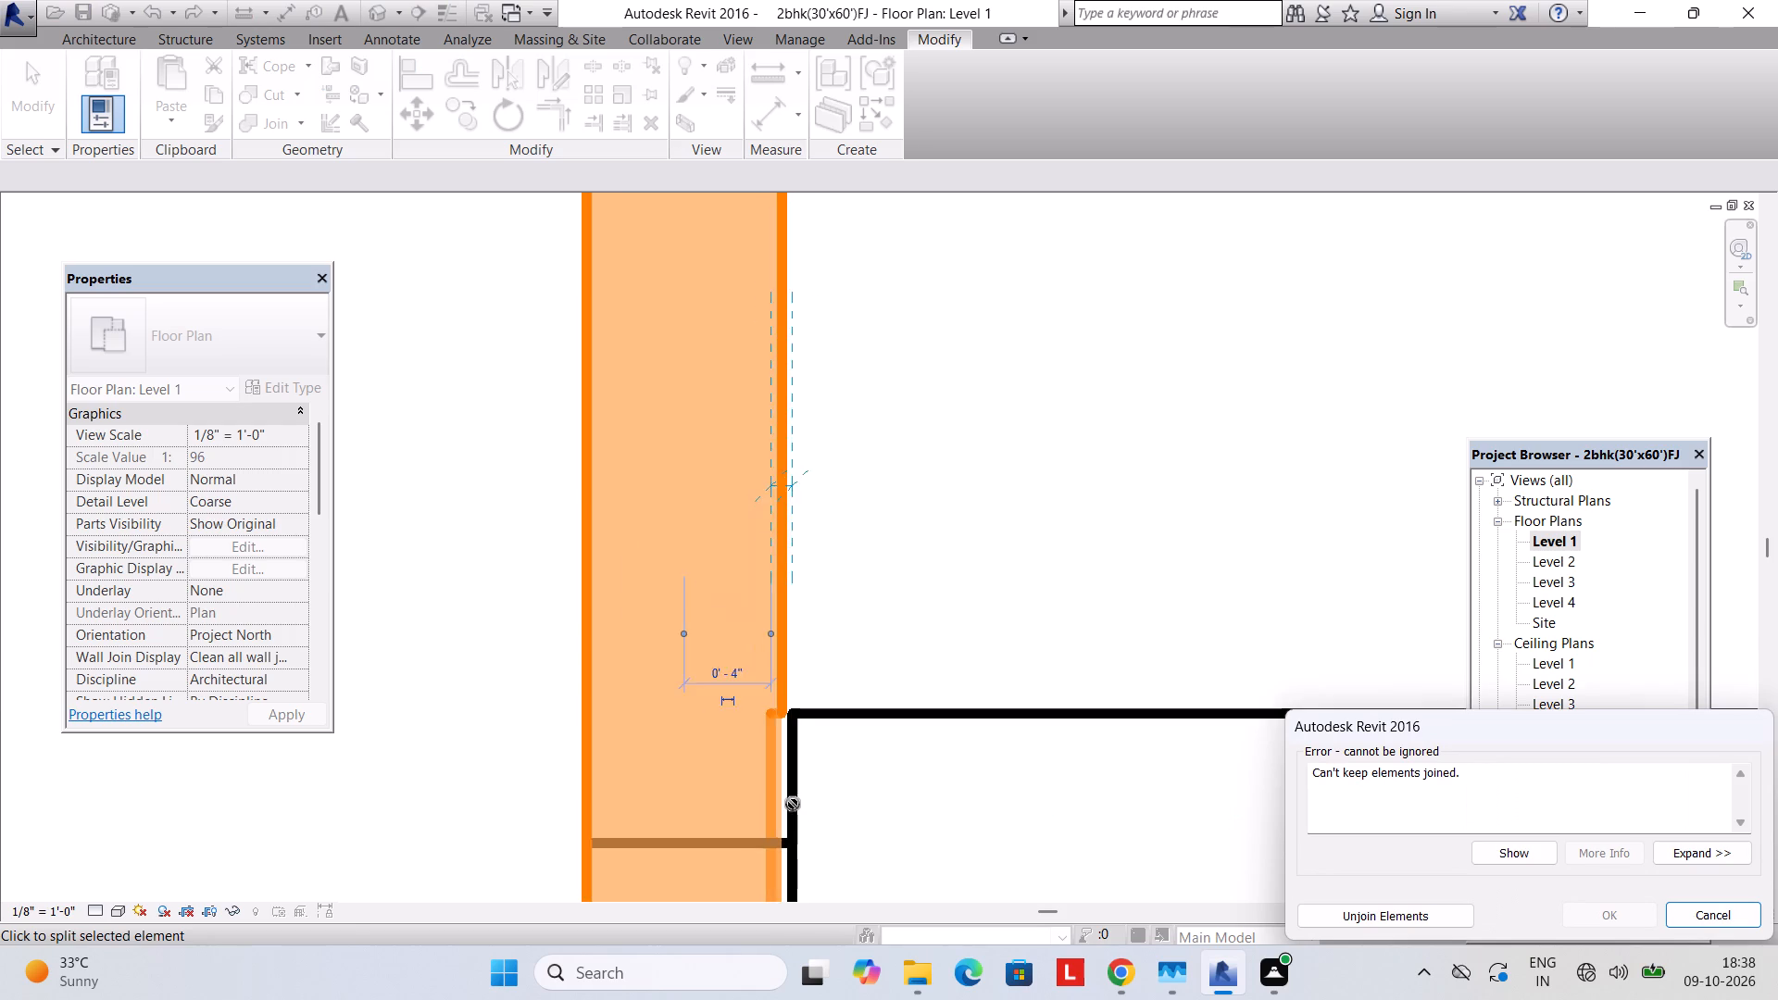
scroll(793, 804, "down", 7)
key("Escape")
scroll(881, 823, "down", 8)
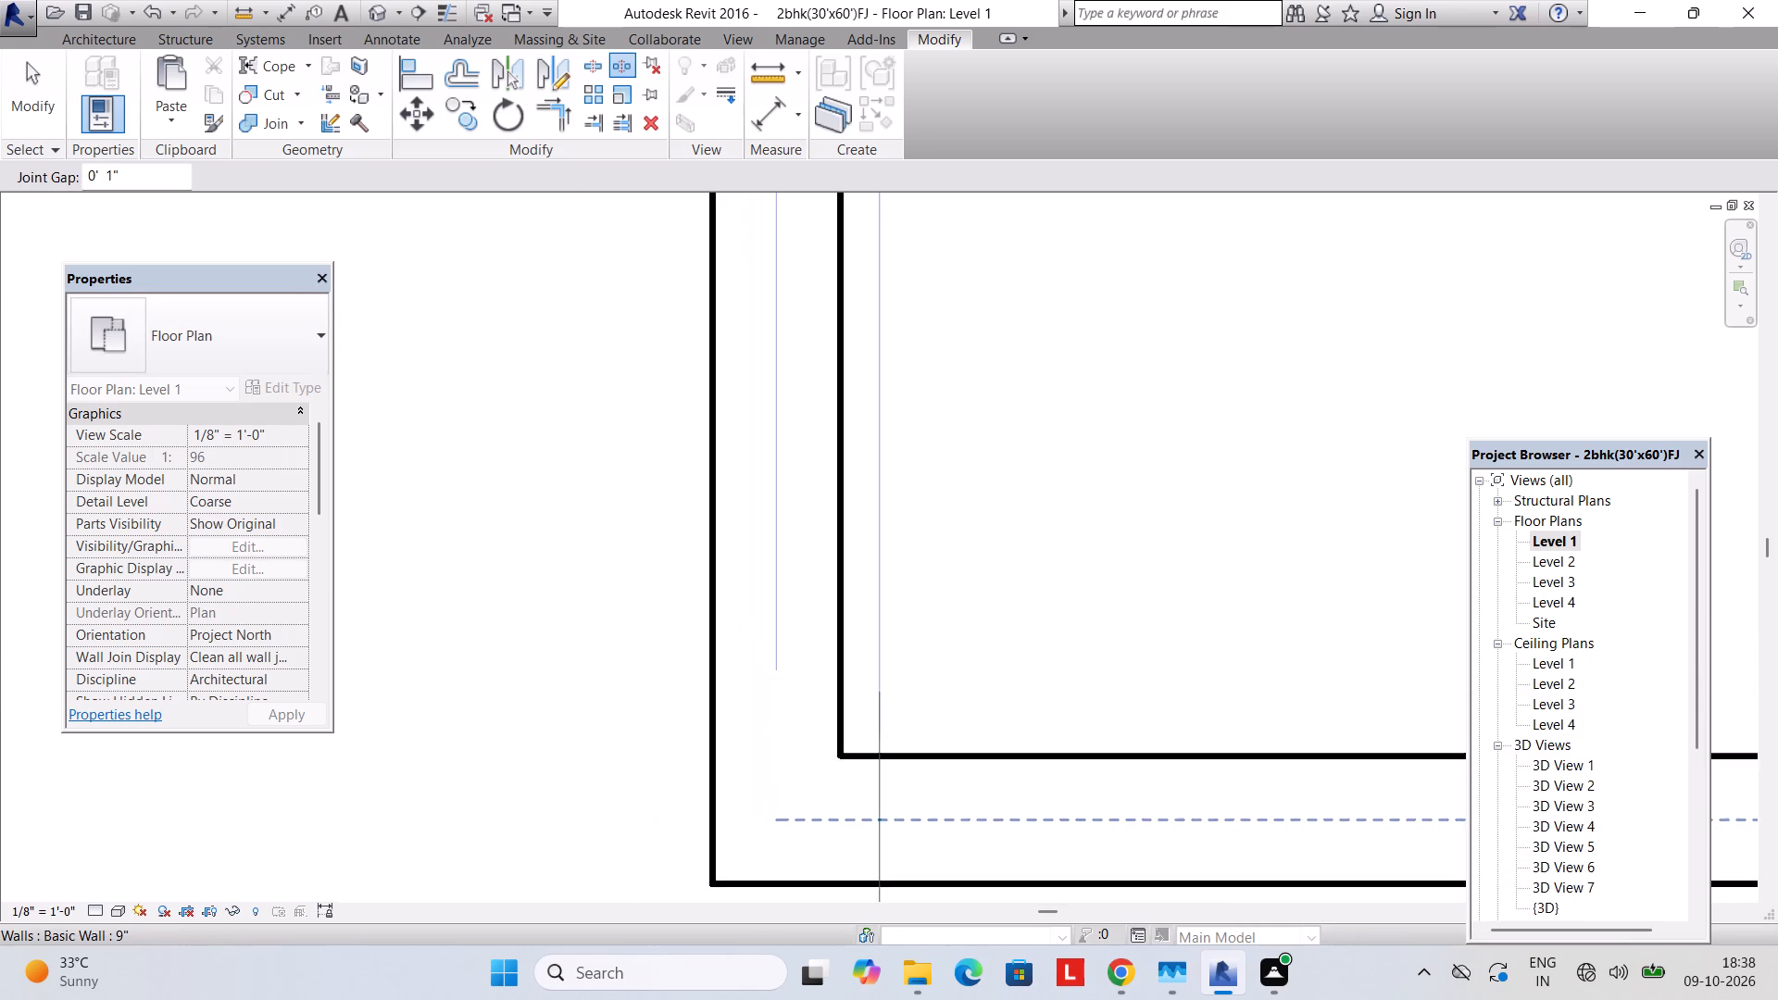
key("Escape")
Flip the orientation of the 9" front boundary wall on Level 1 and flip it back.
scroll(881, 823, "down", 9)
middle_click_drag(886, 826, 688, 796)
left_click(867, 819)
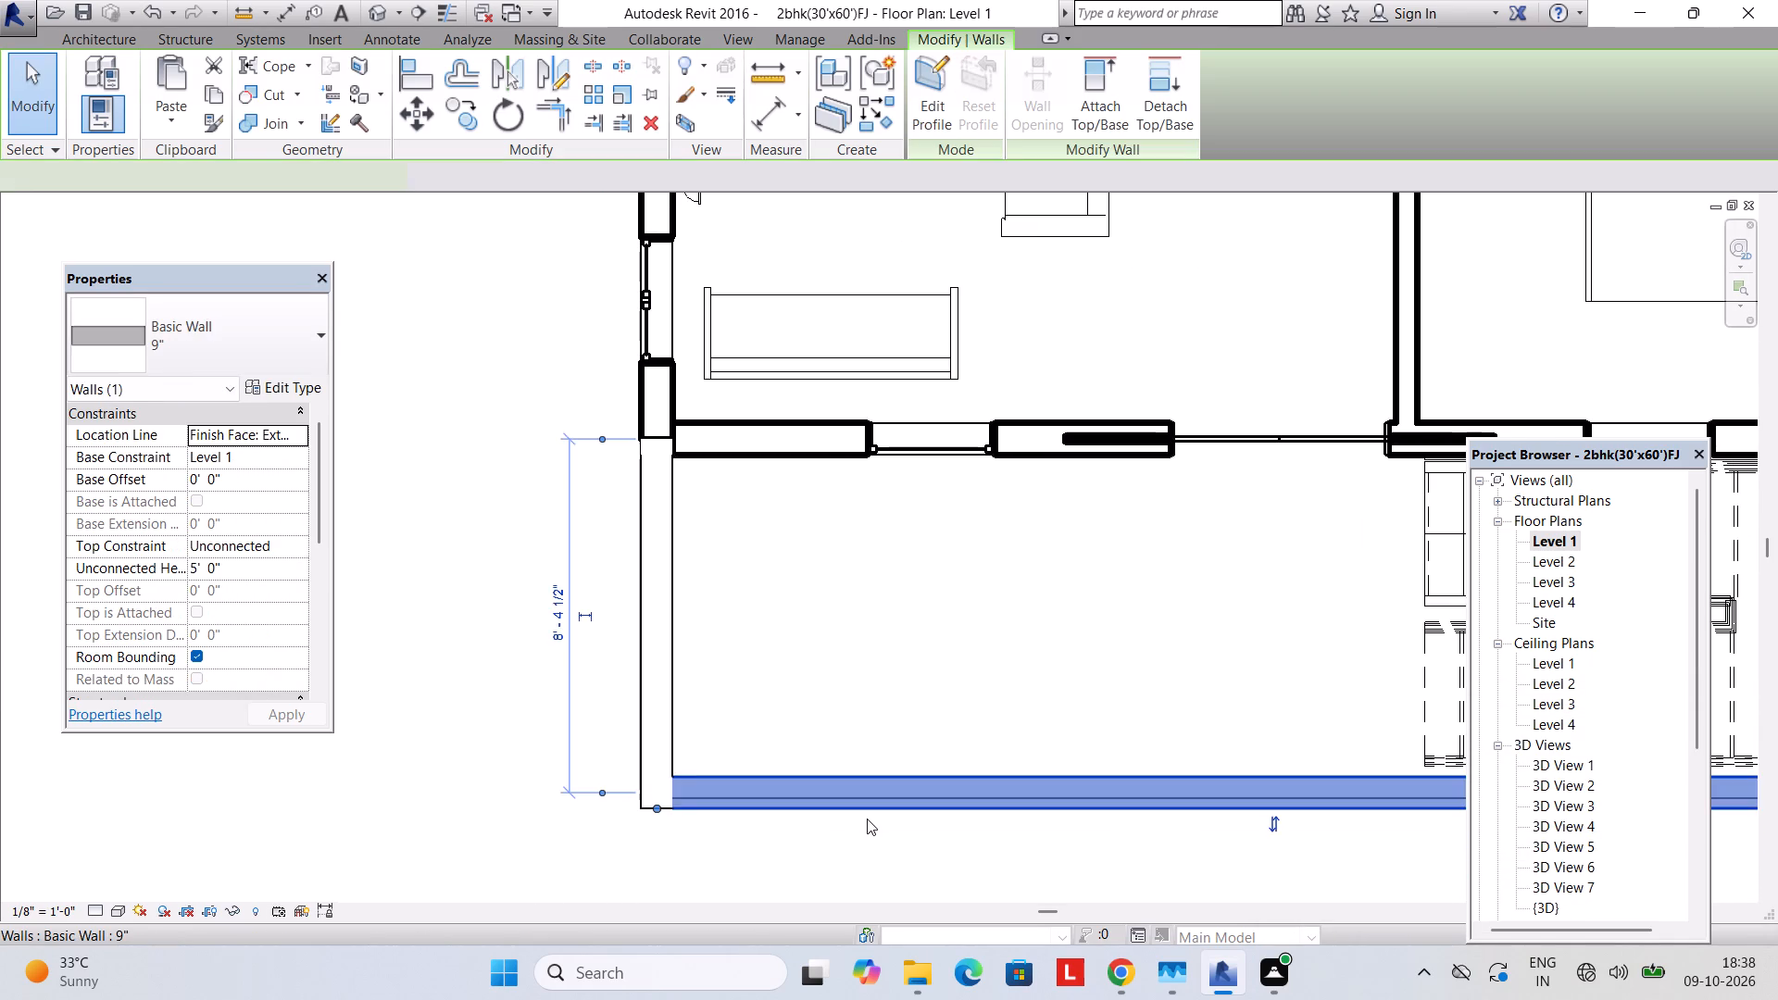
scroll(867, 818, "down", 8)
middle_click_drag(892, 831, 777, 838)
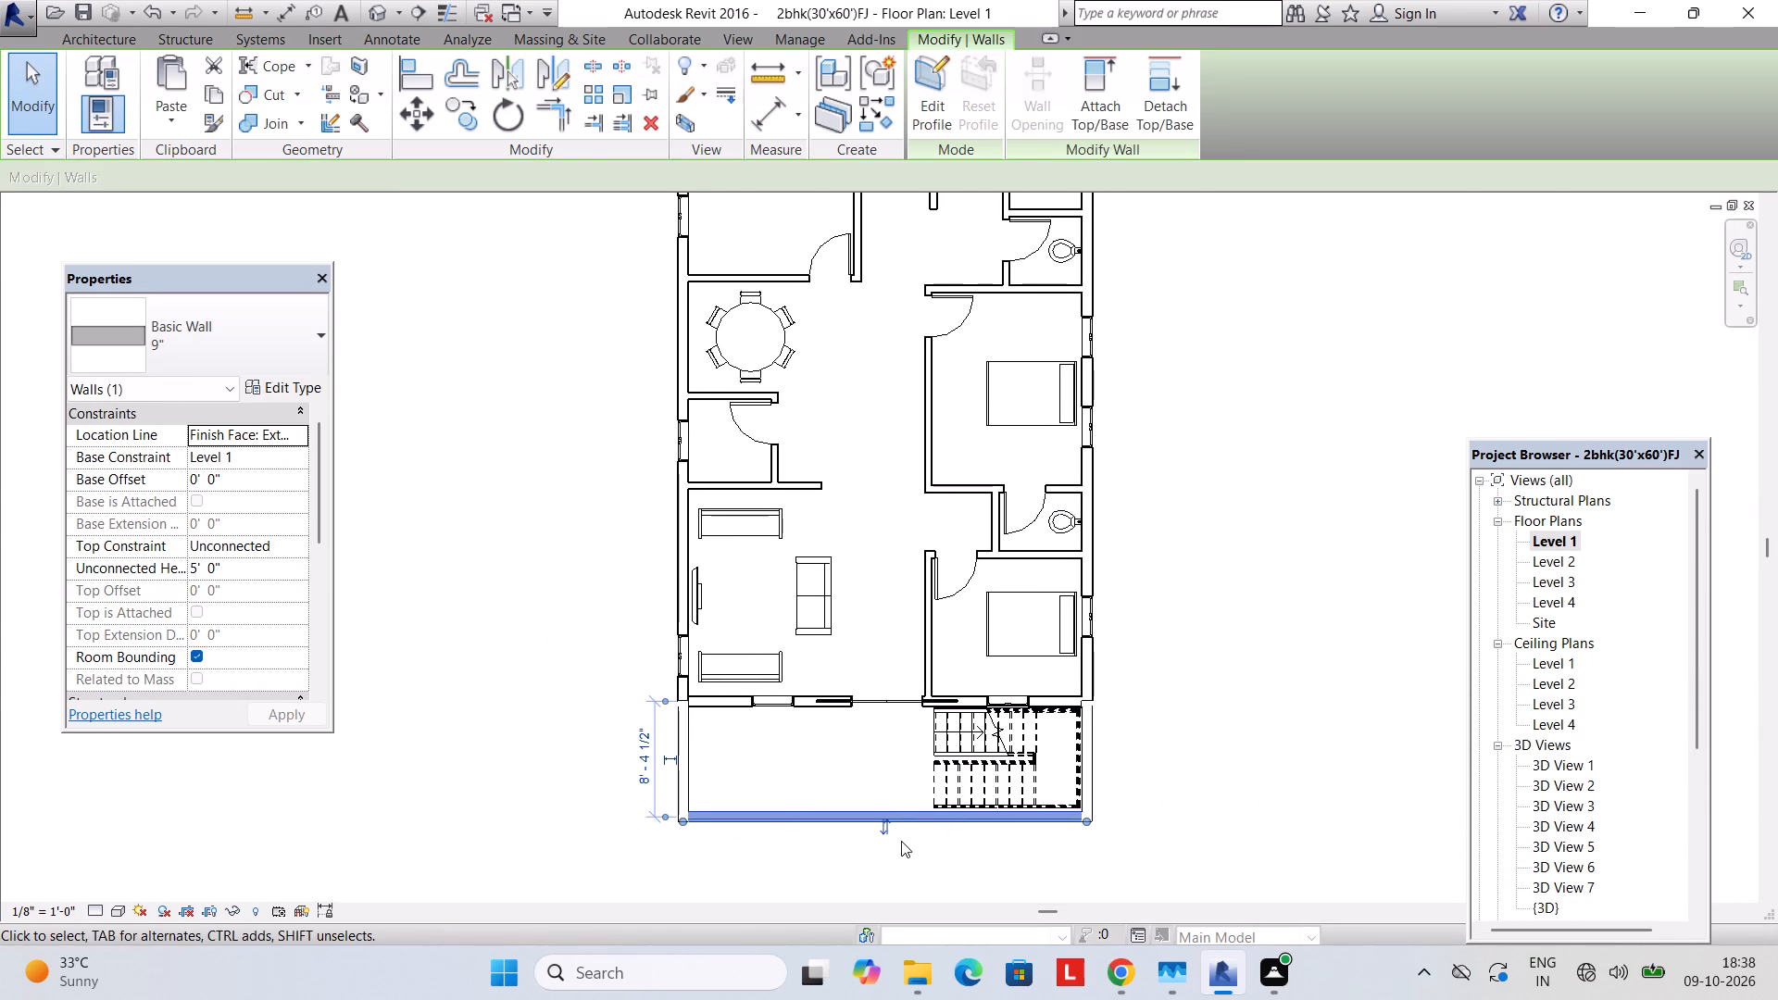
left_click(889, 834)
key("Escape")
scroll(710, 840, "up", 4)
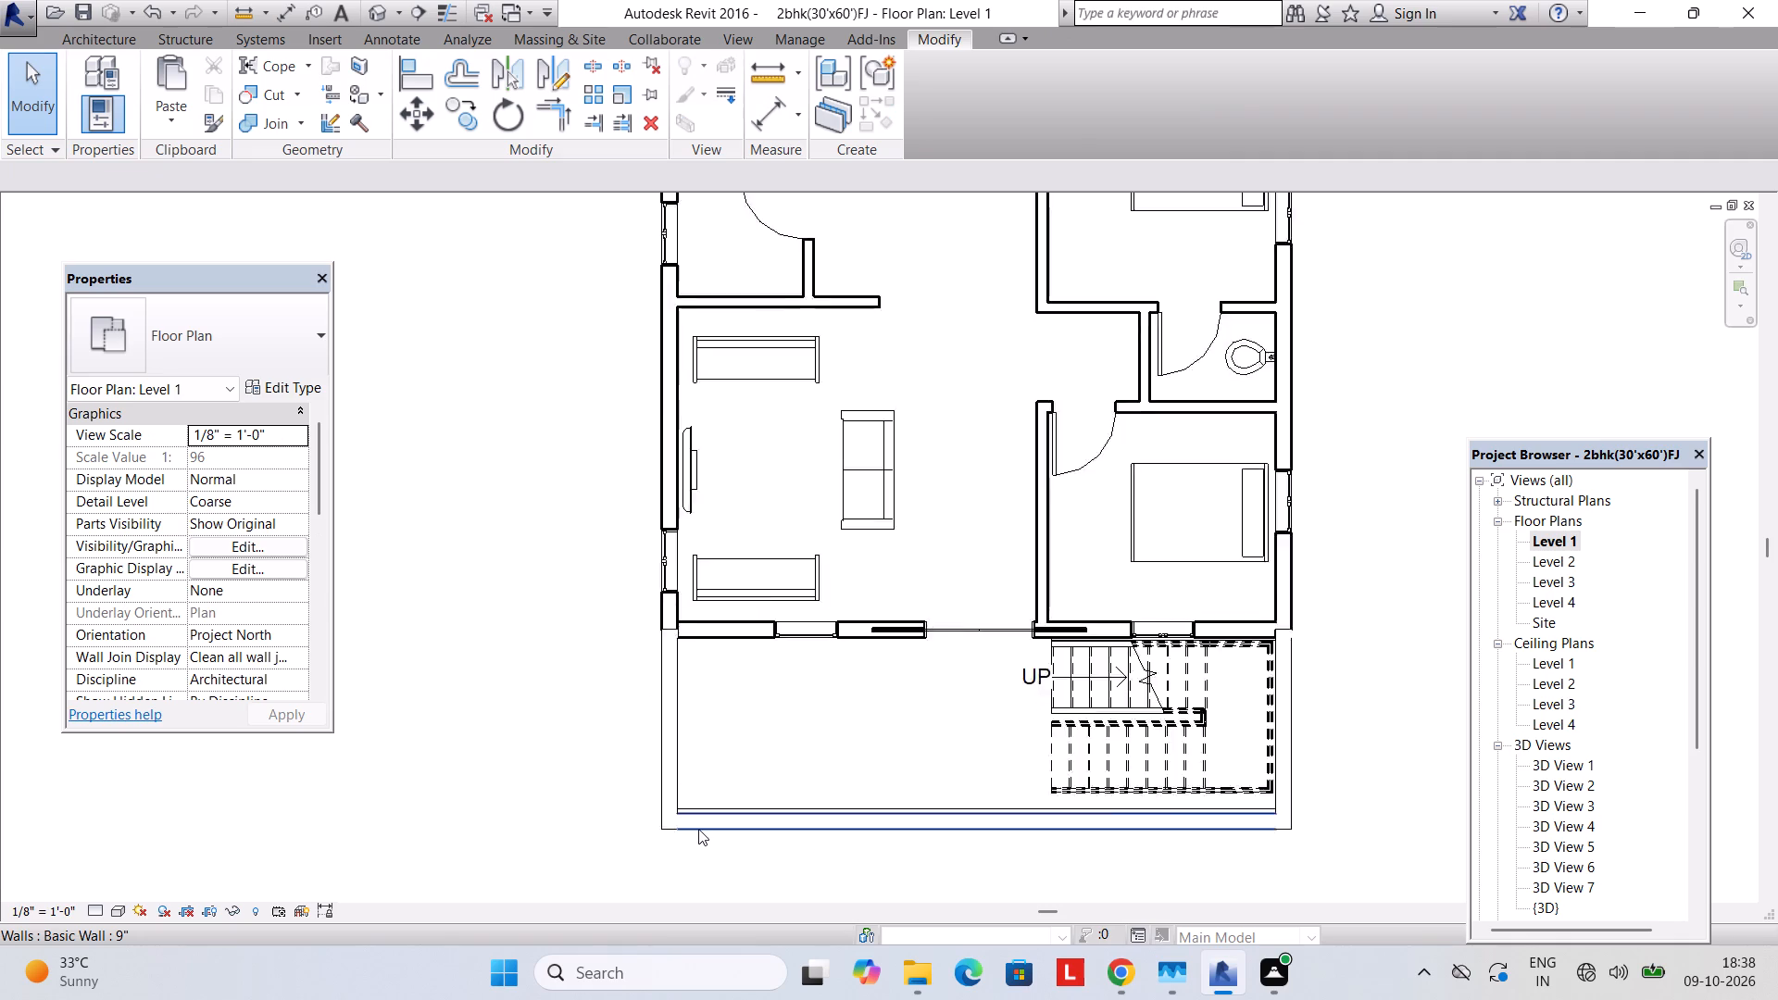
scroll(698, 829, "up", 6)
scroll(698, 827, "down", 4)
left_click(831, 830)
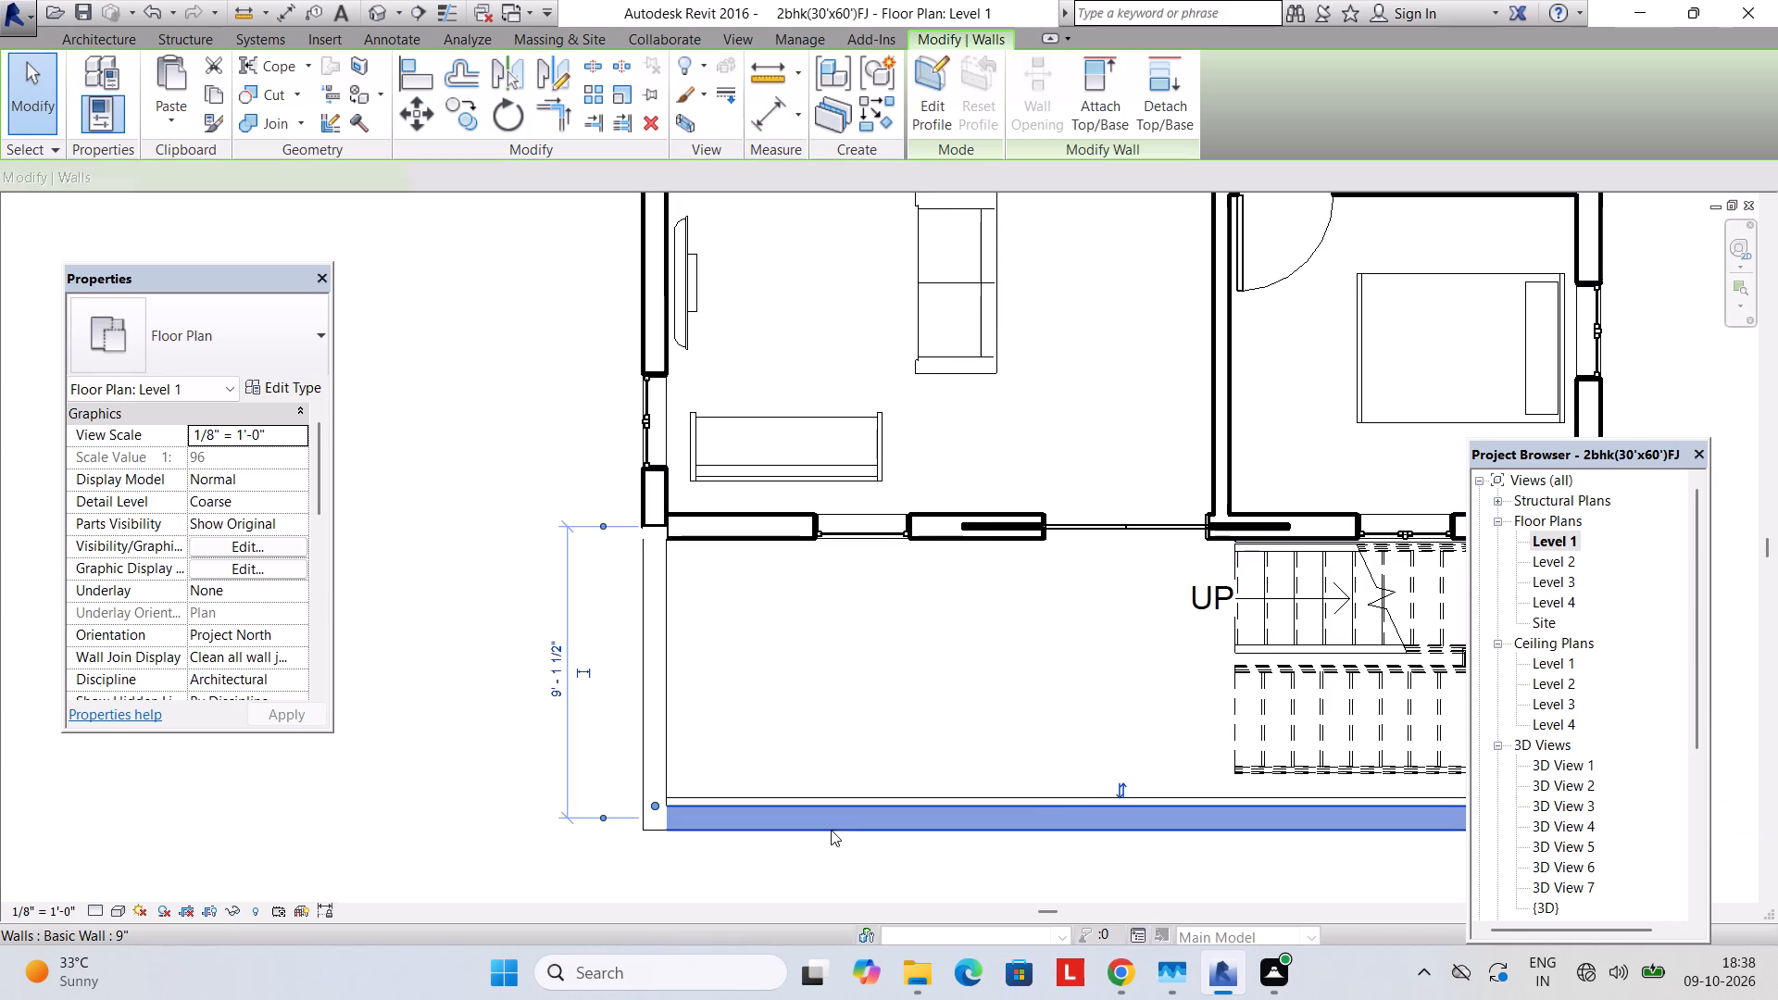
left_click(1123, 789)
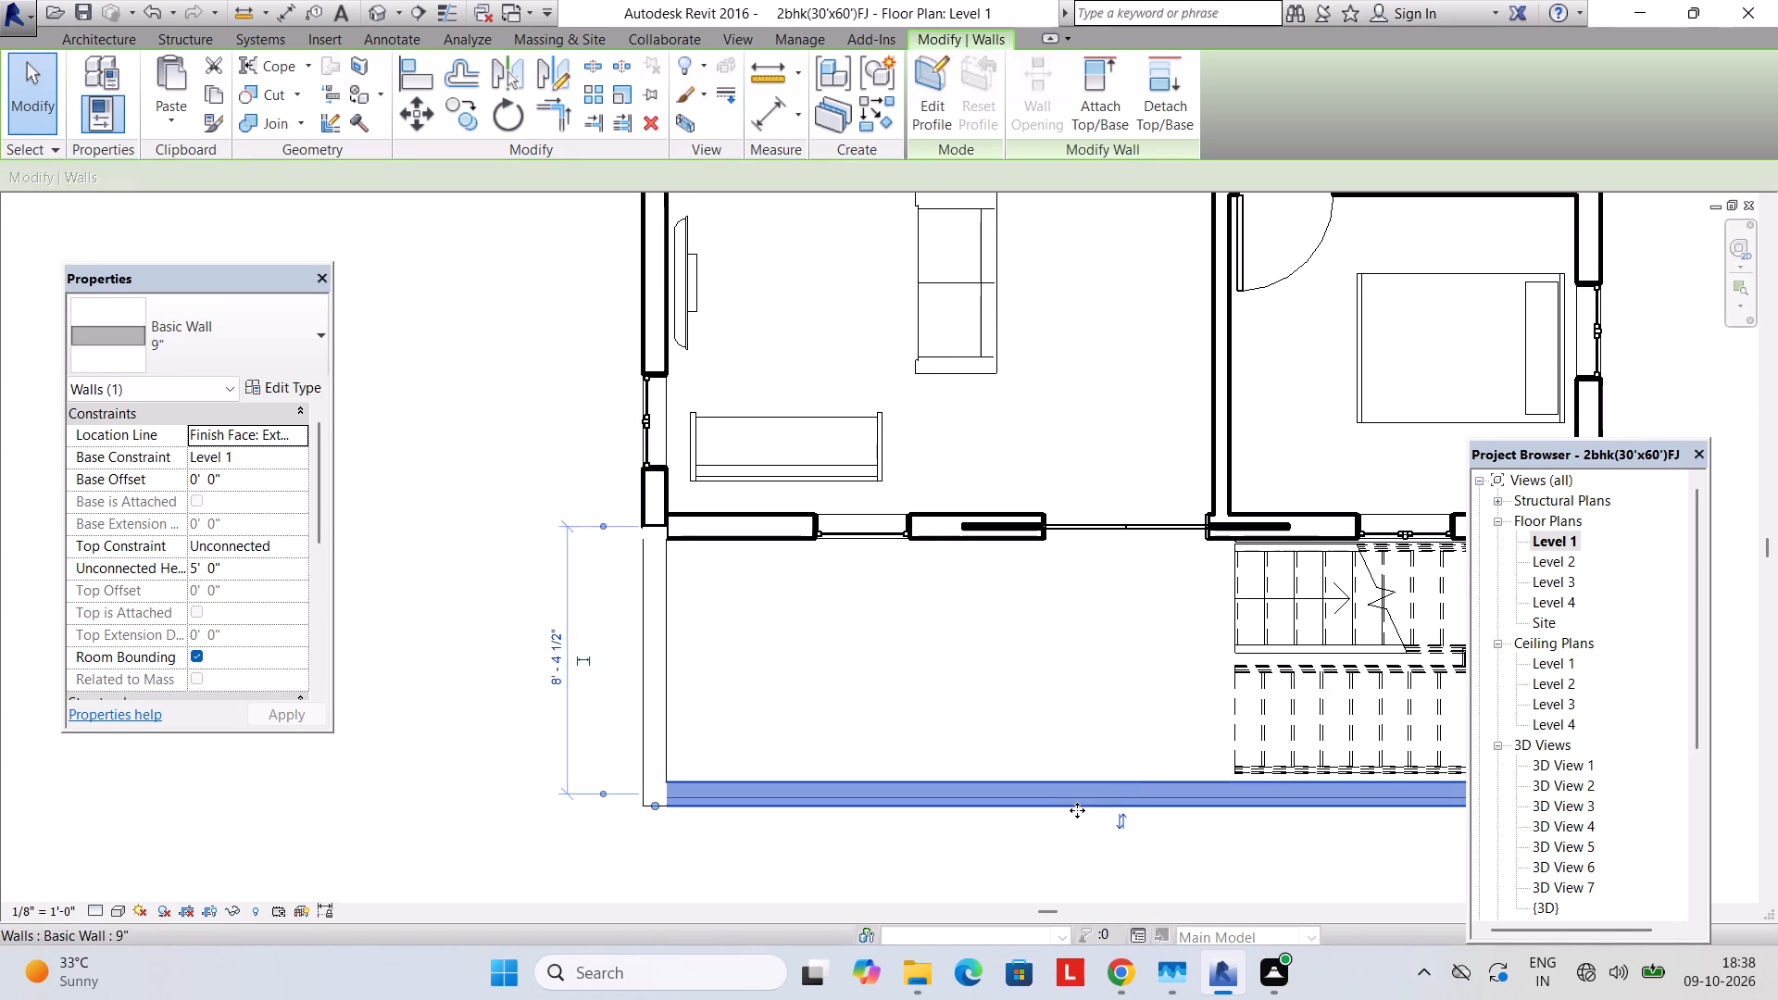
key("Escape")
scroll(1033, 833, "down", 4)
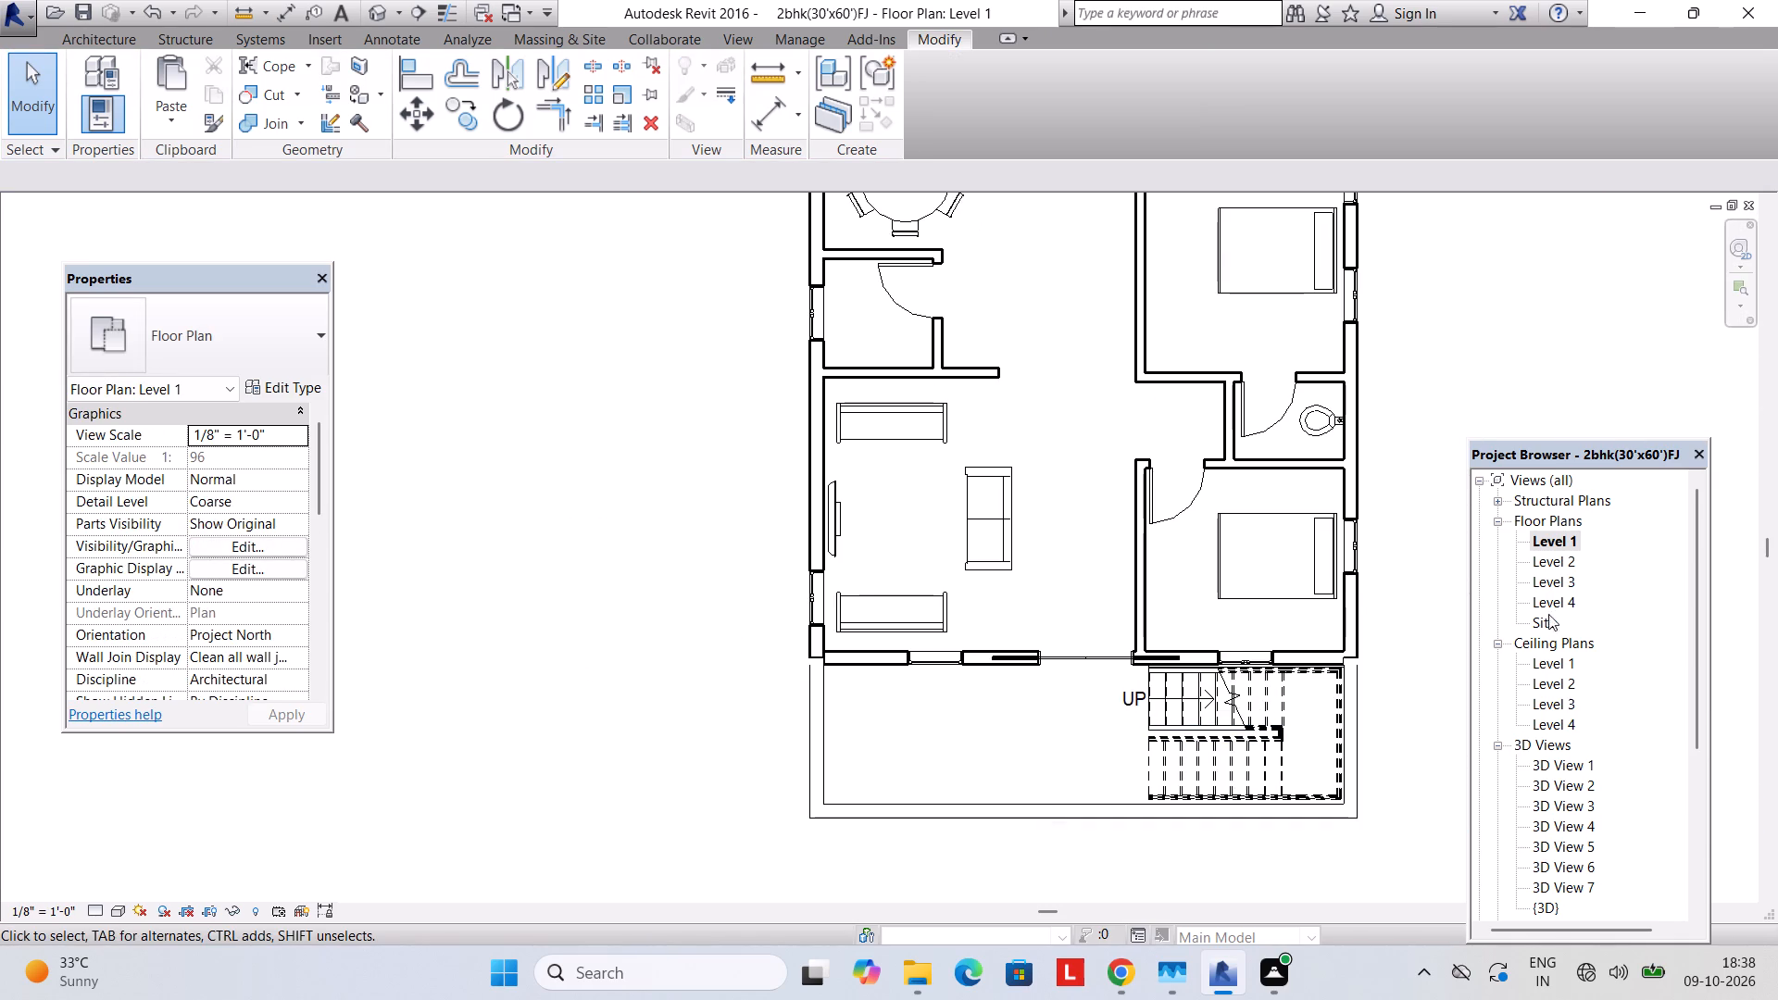
Reset the temporary hide/isolate in the default 3D view and inspect the complete building from the front.
double_click(1566, 543)
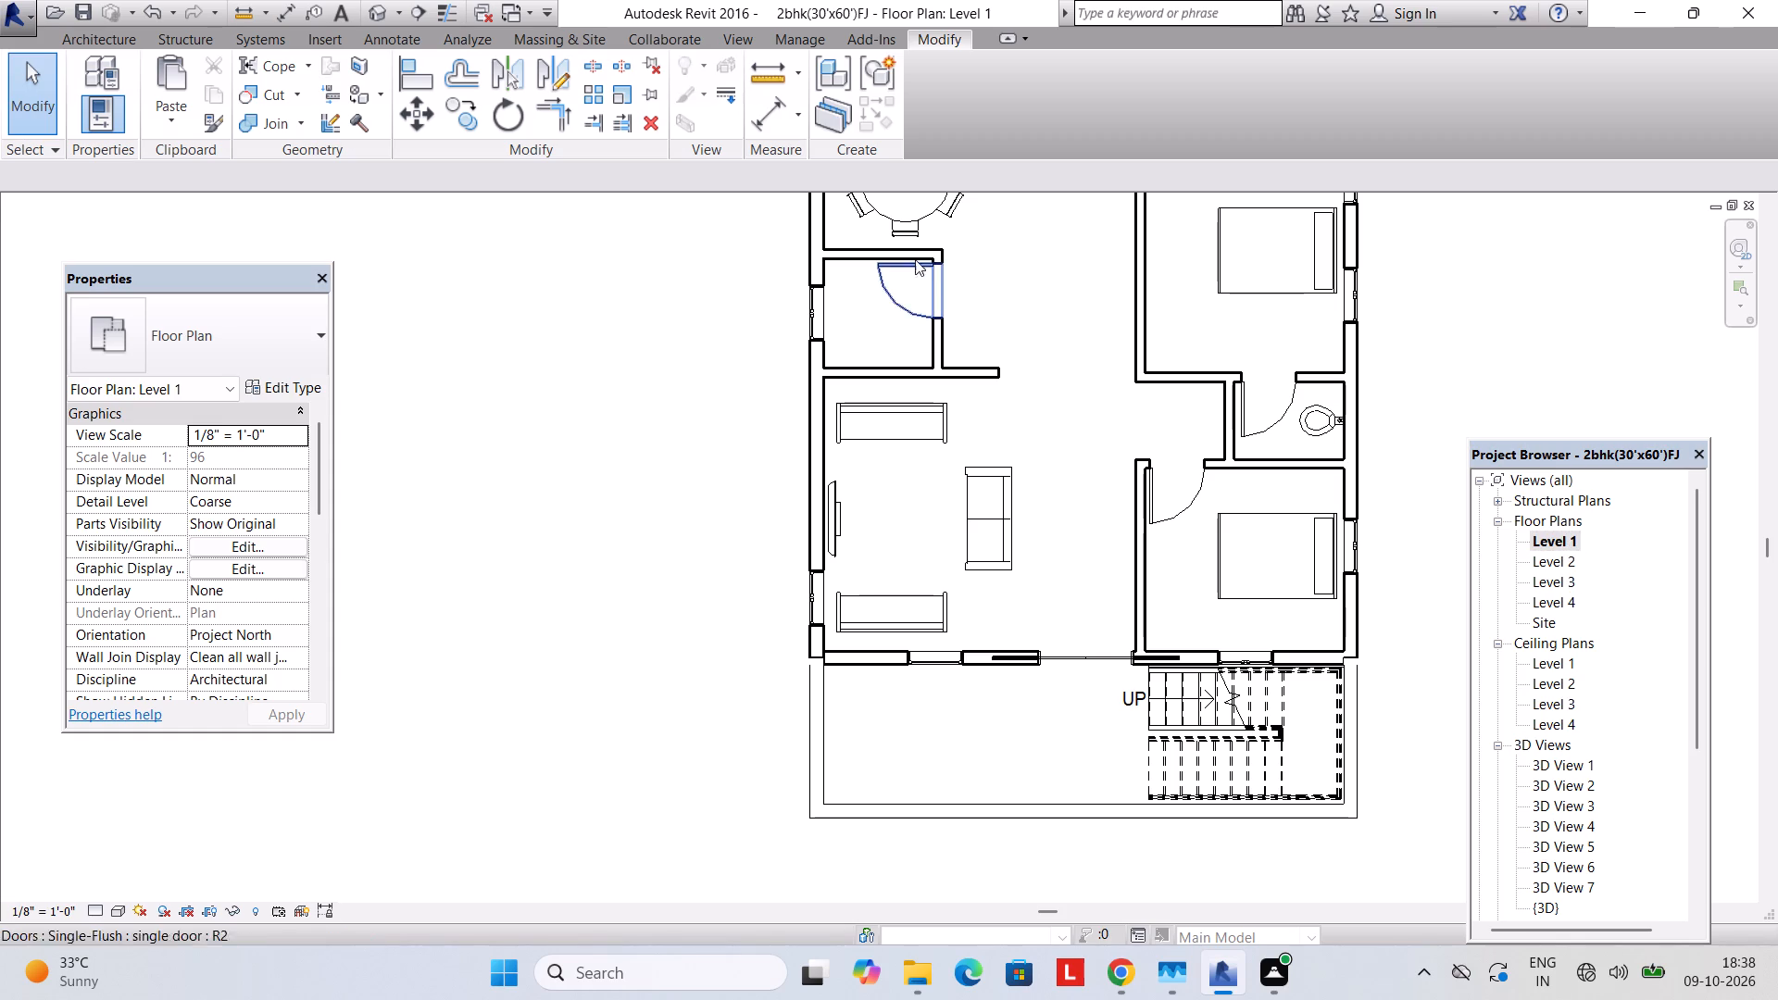
left_click(722, 34)
left_click(676, 100)
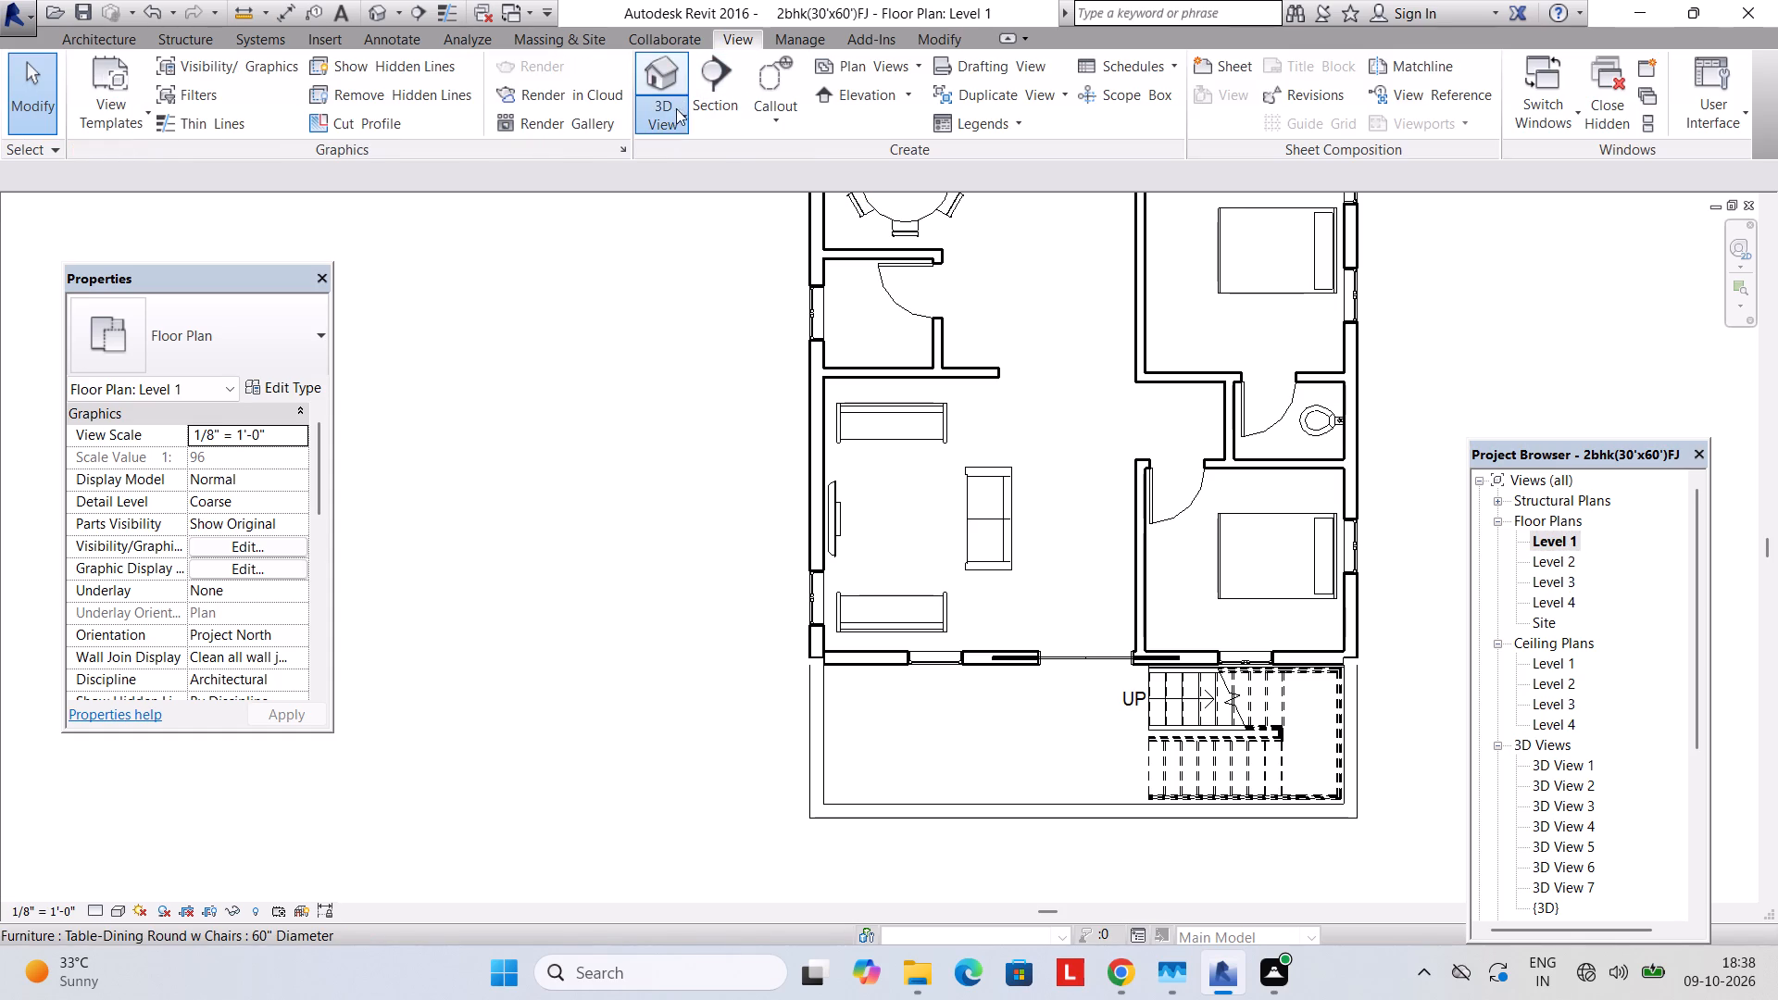
left_click(683, 160)
scroll(858, 506, "down", 2)
middle_click_drag(877, 540, 928, 724, "shift")
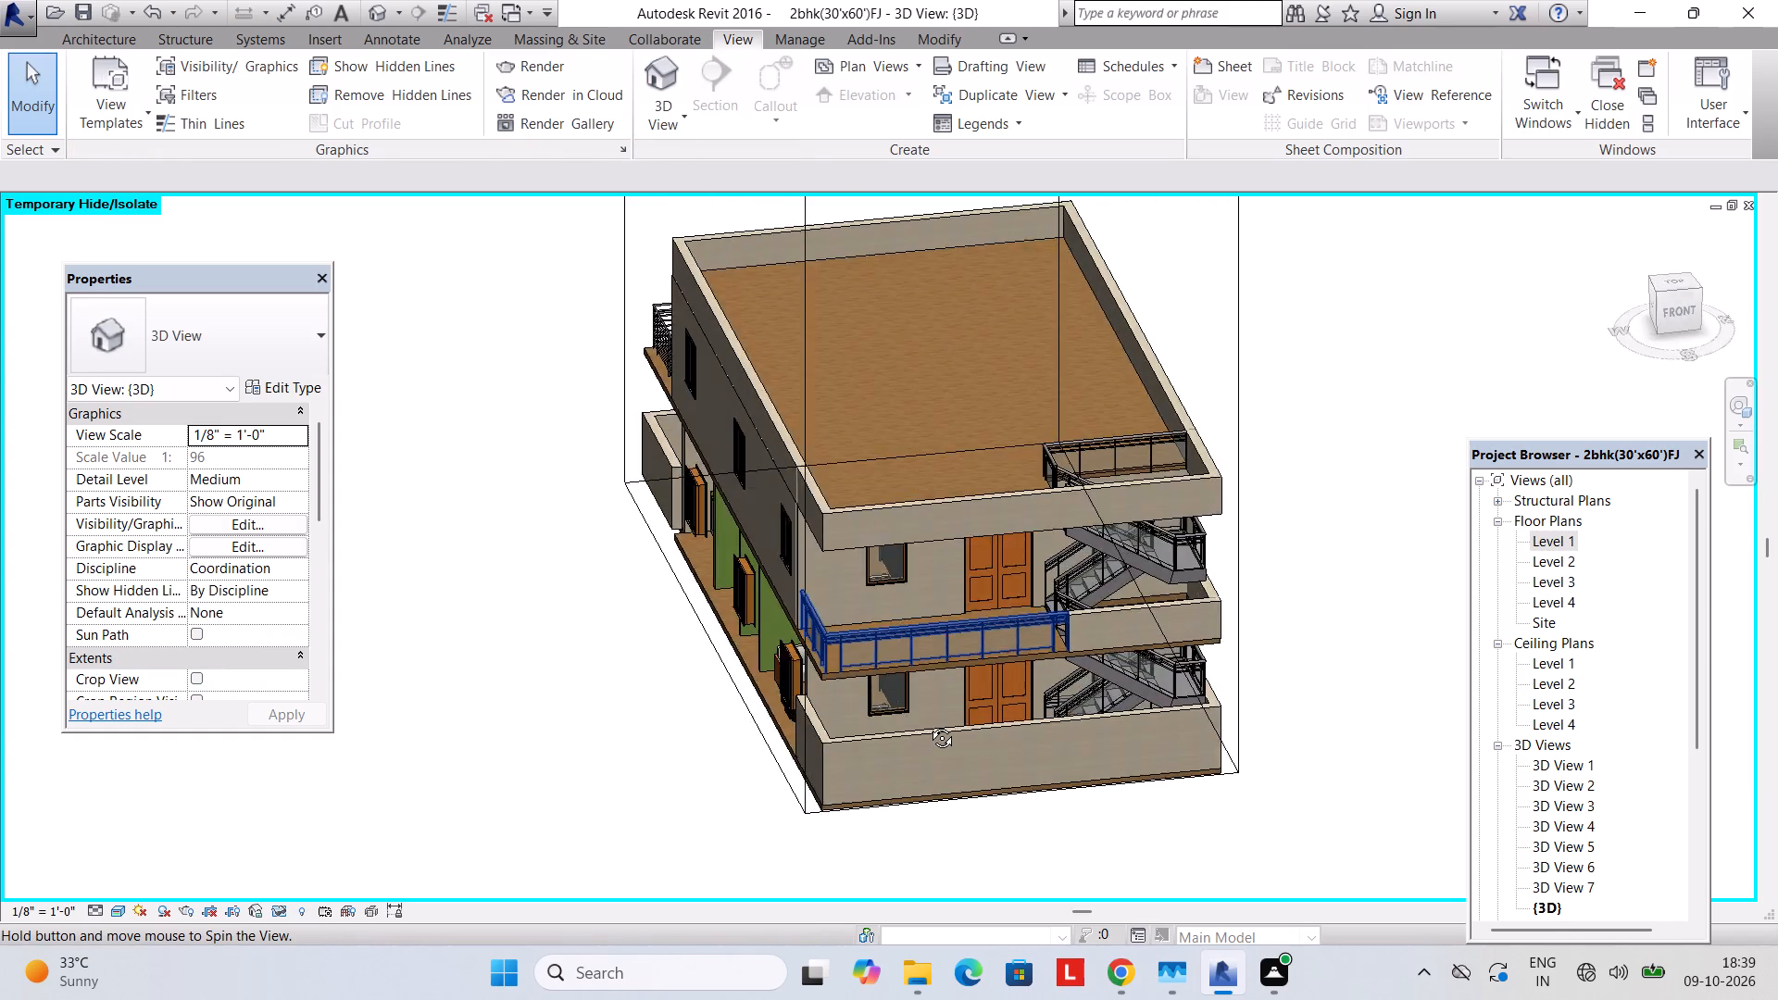
middle_click_drag(928, 724, 1107, 611, "shift")
scroll(1102, 600, "down", 1, "shift")
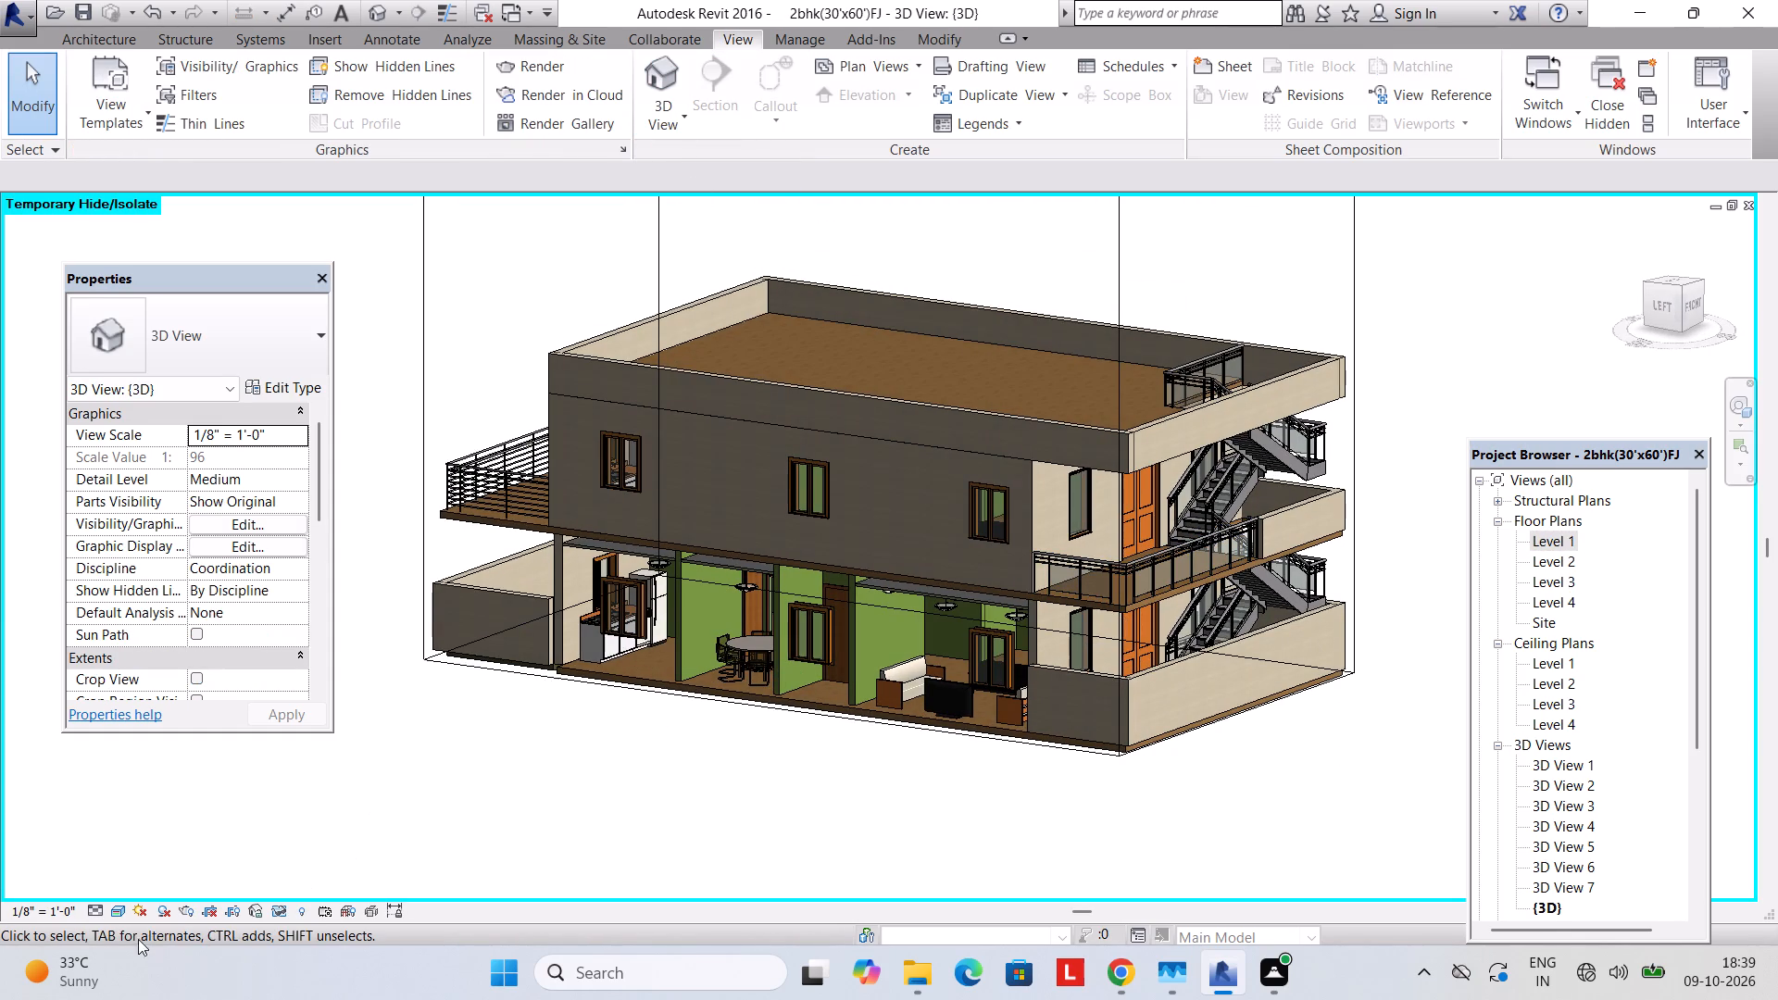
left_click(280, 910)
left_click(310, 878)
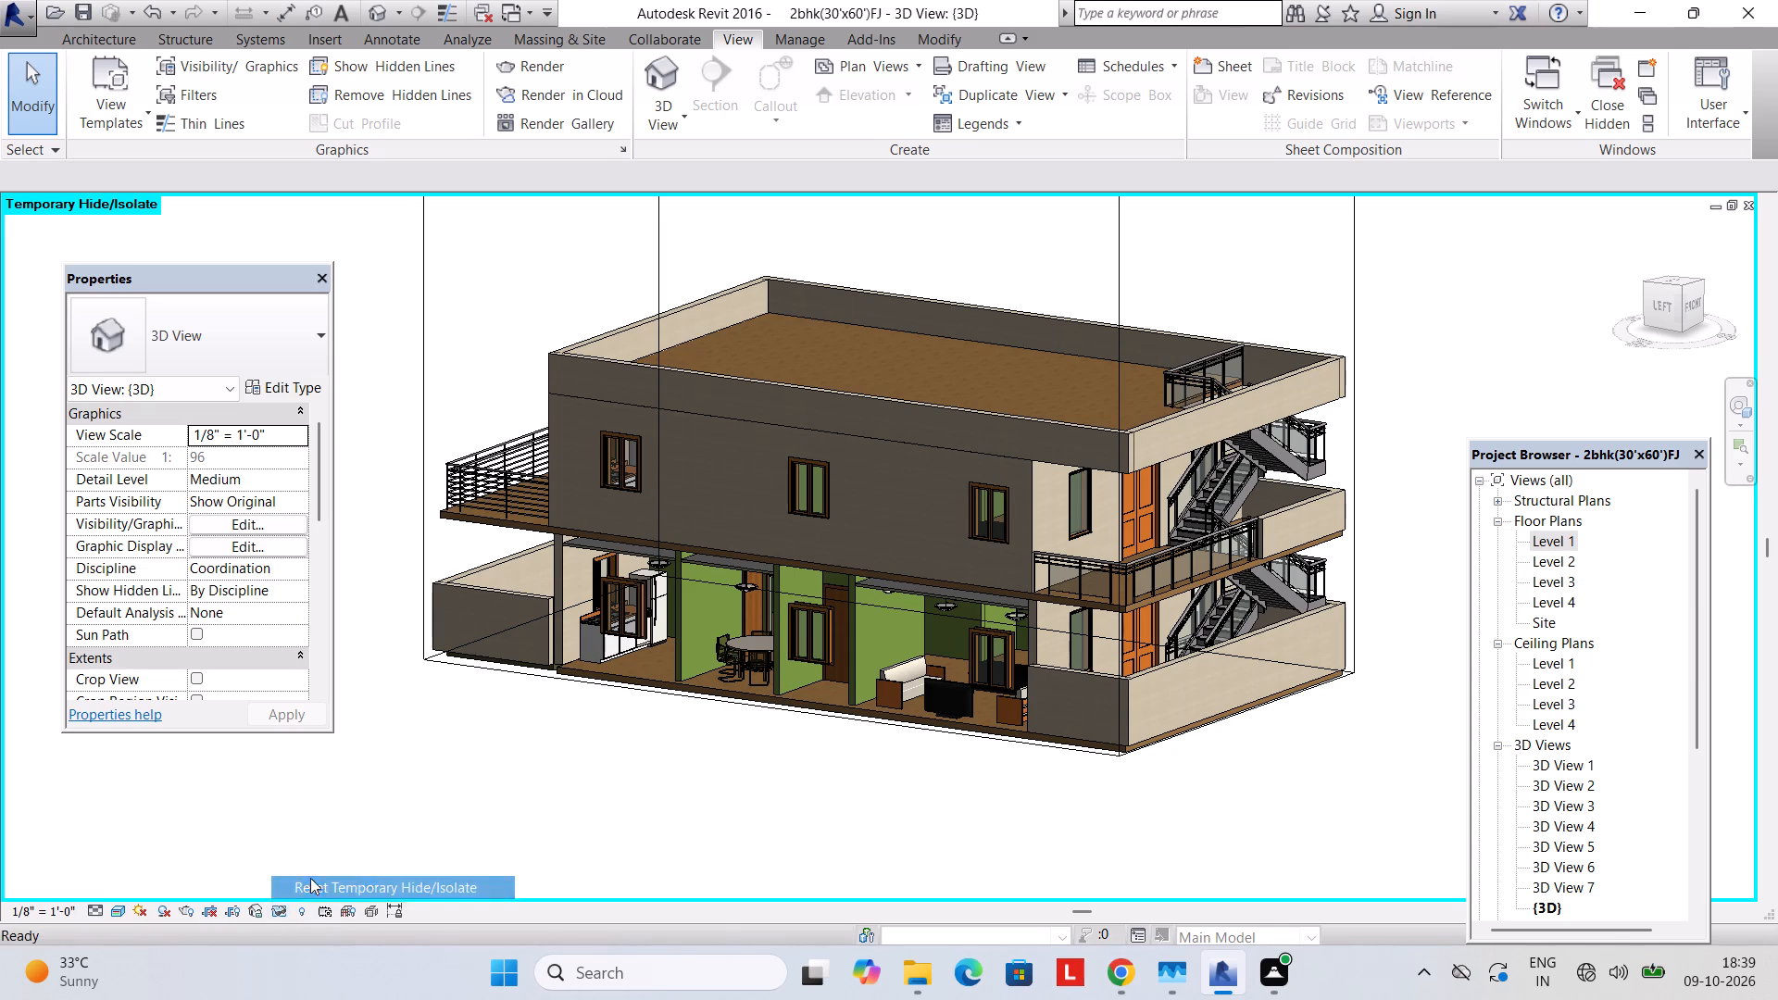
middle_click_drag(650, 836, 395, 797, "shift")
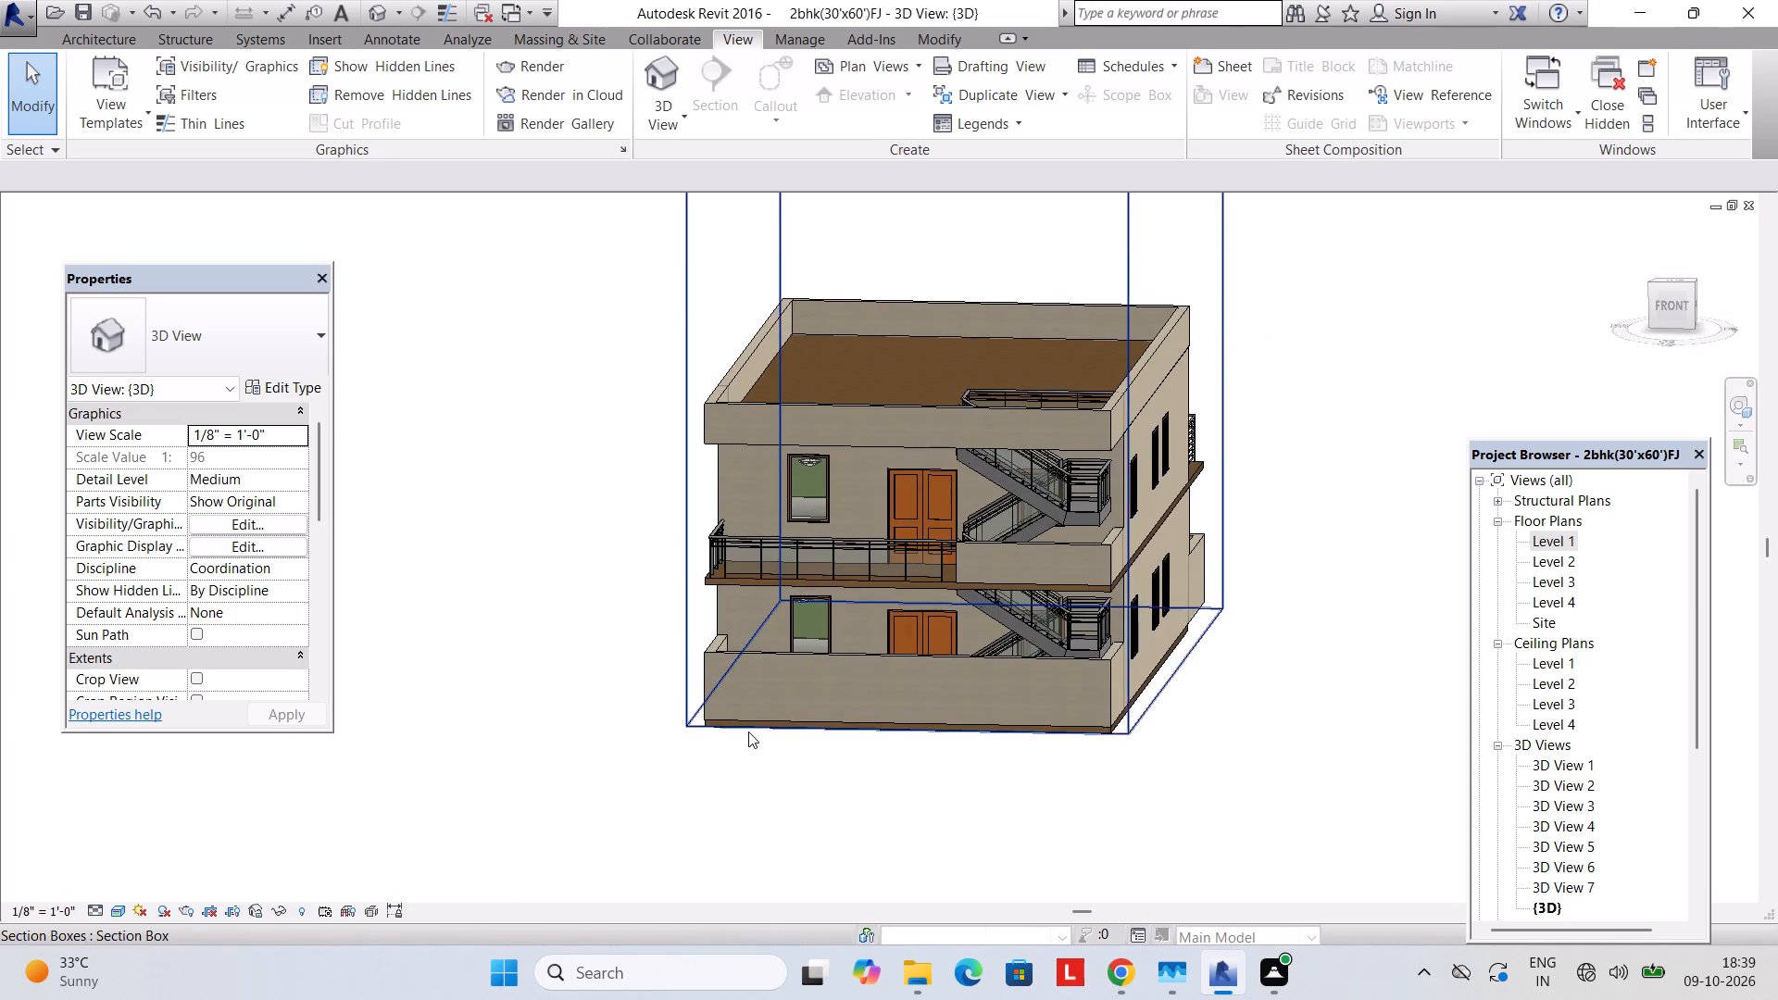
scroll(748, 731, "up", 2)
middle_click_drag(748, 731, 707, 878)
middle_click_drag(707, 867, 728, 838, "shift")
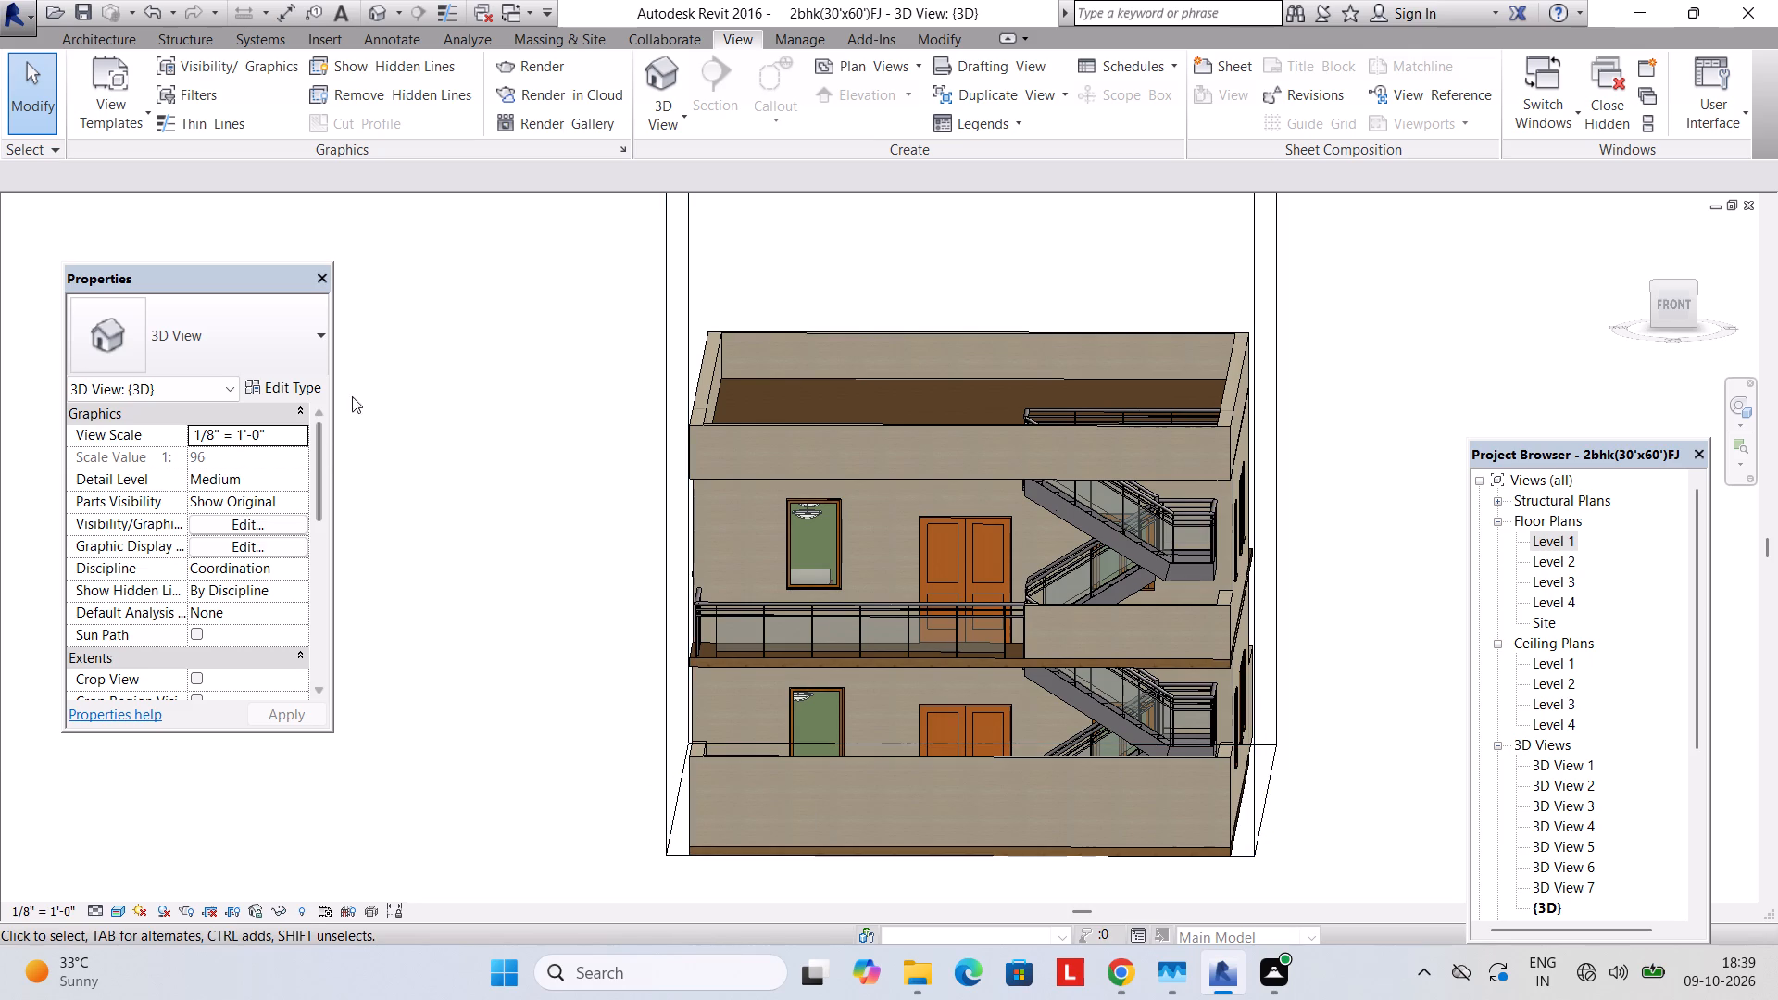
Start loading a door family and preview the models in the US Imperial library's Doors > Hardware folder.
right_click_drag(332, 360, 314, 341)
left_click(131, 46)
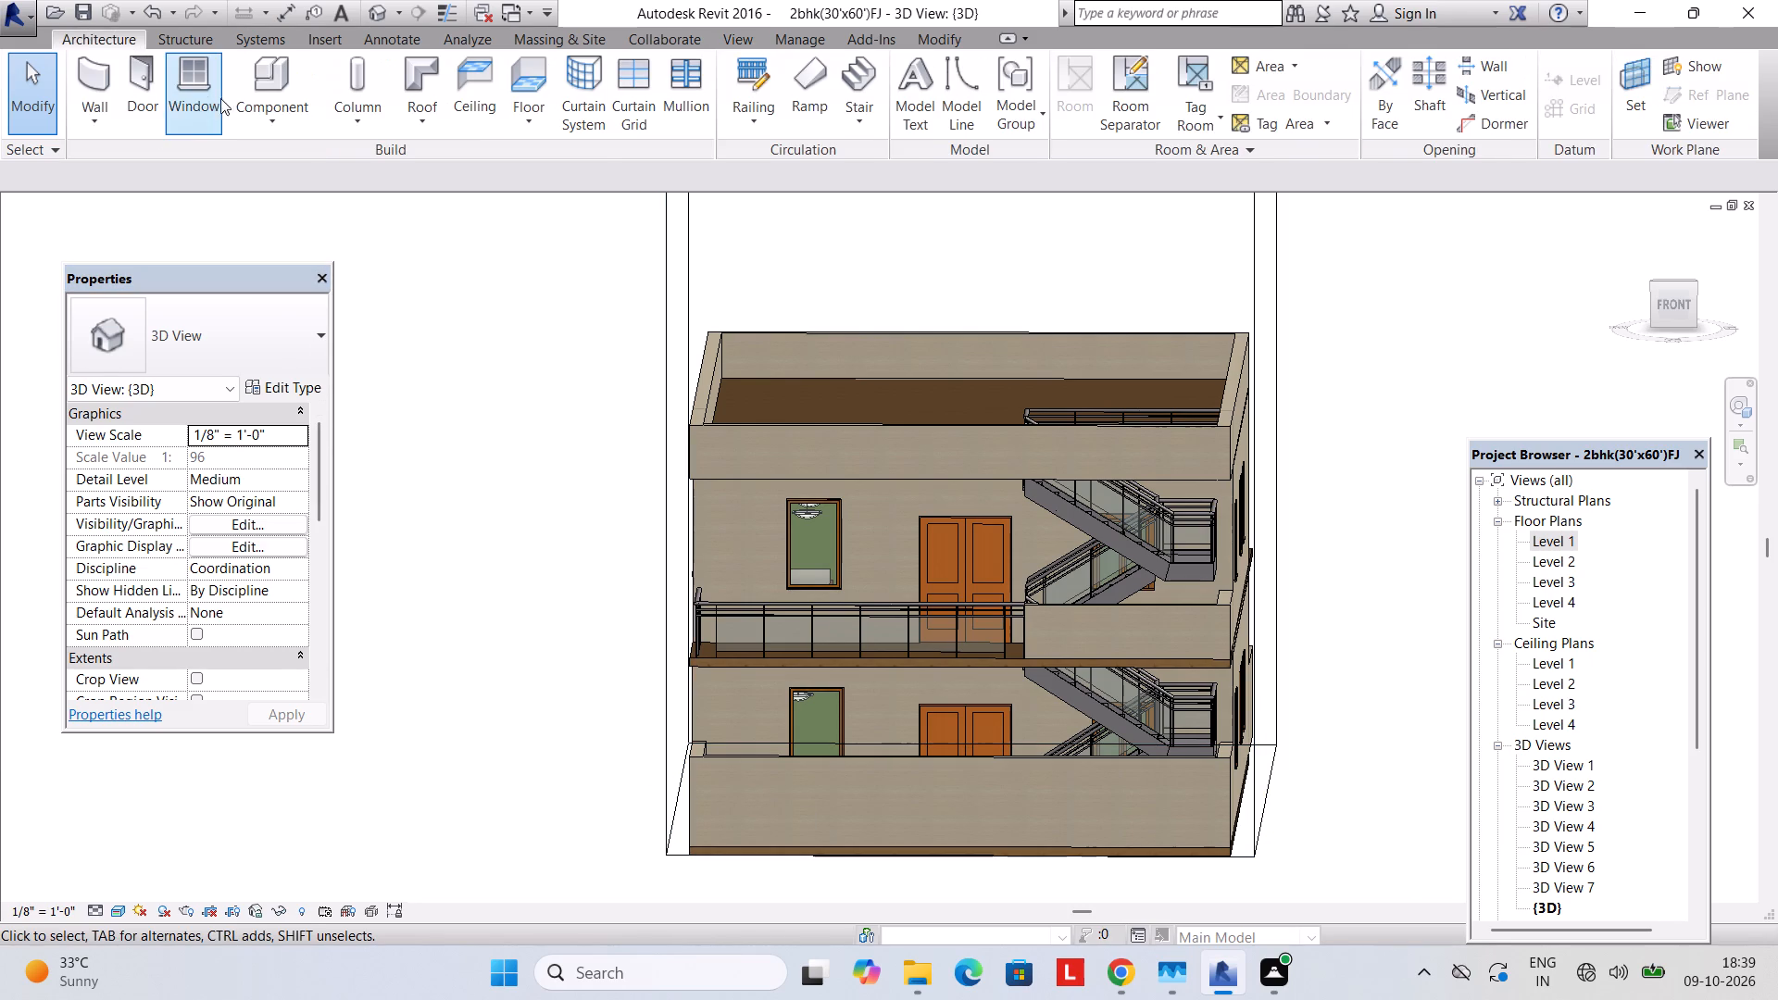
left_click(153, 105)
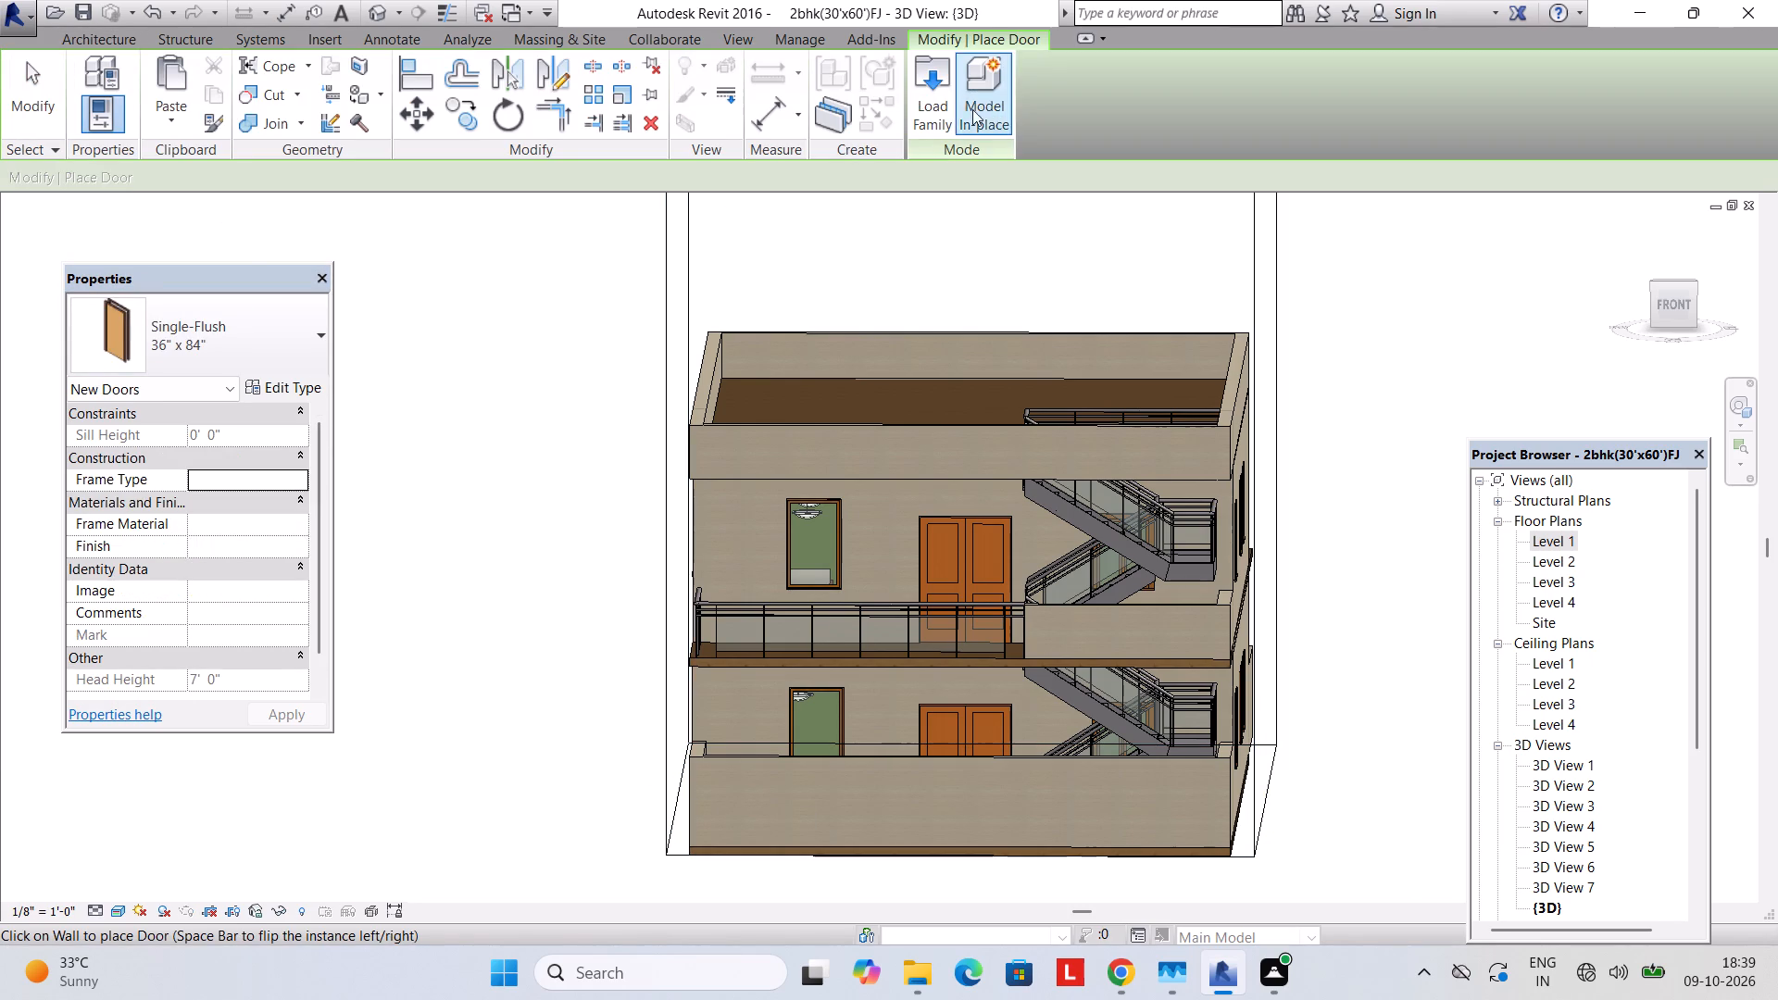
left_click(944, 109)
left_click(752, 240)
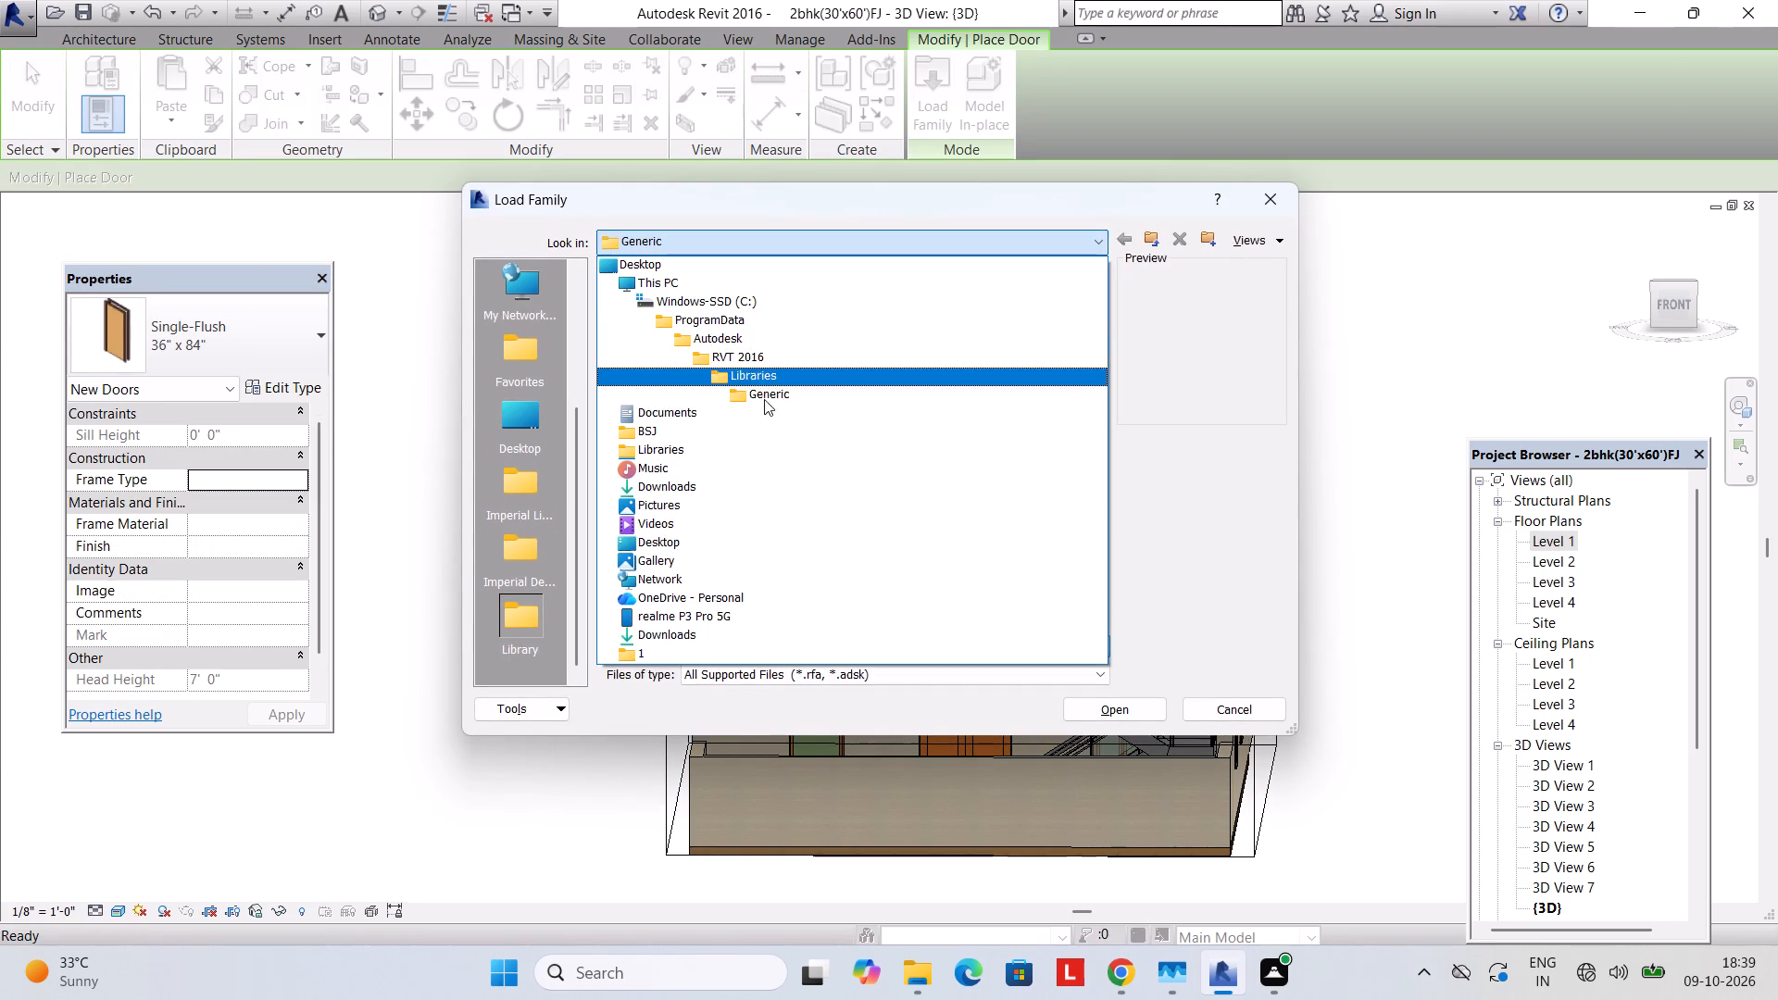
left_click(764, 387)
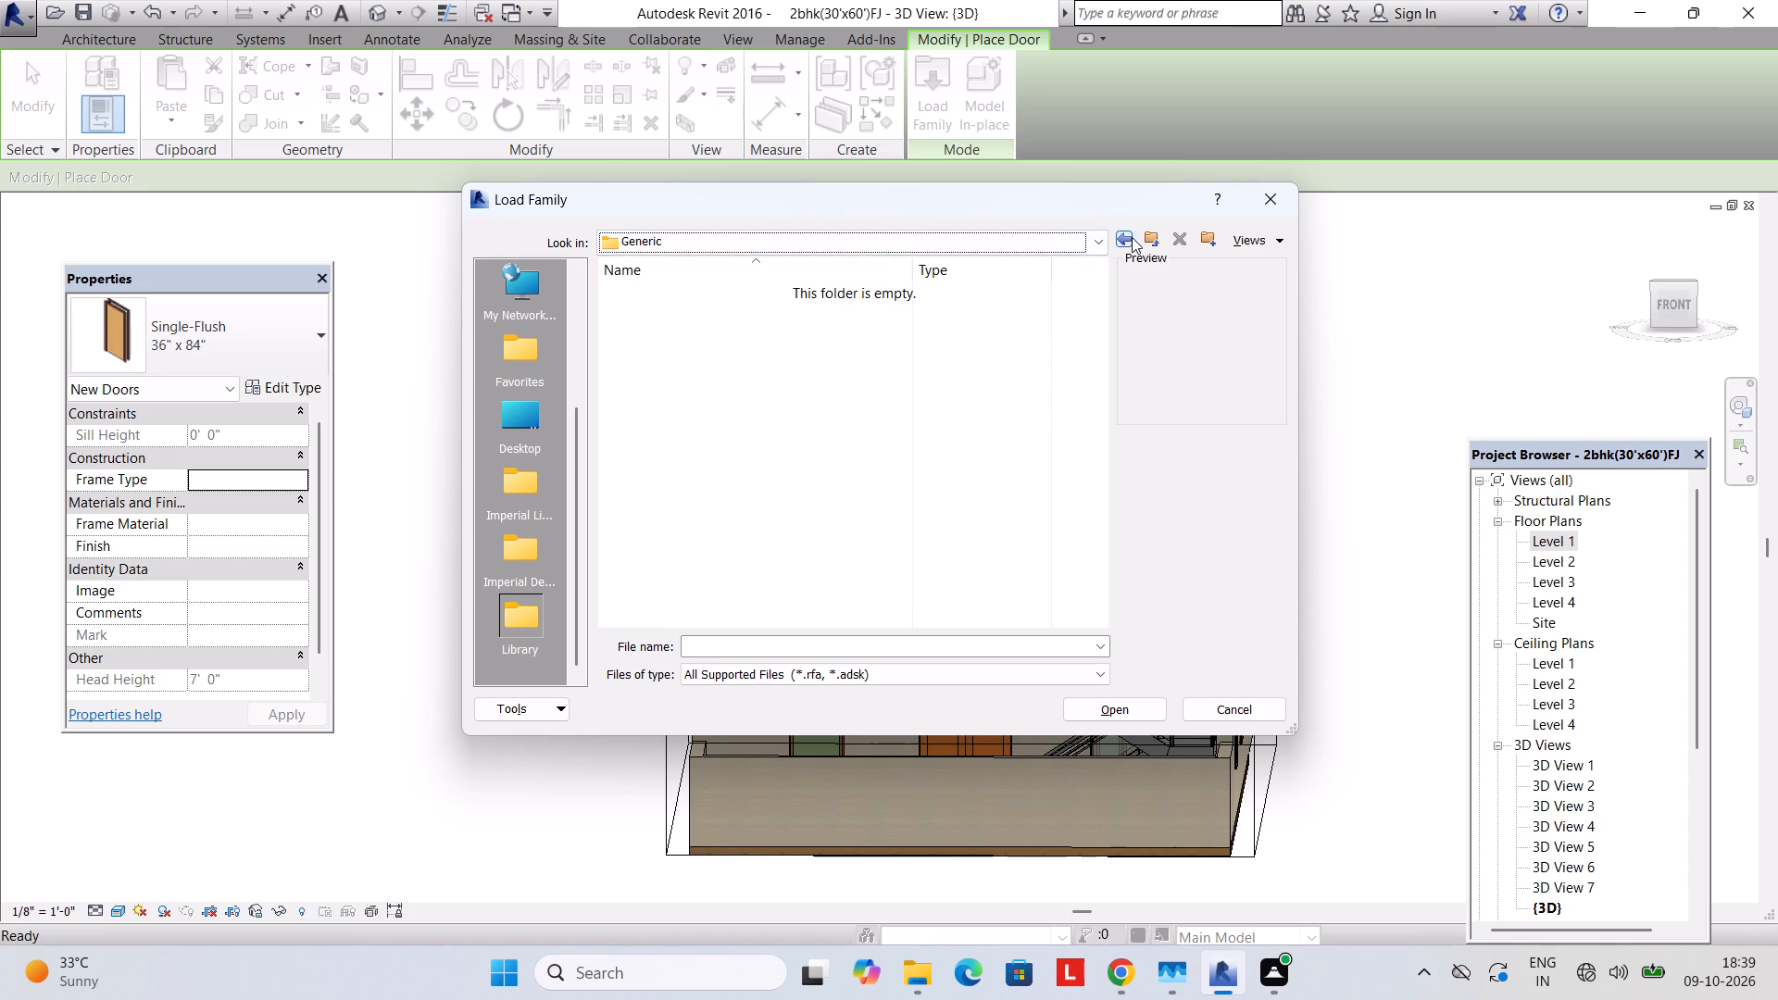
left_click(1132, 237)
left_click(776, 247)
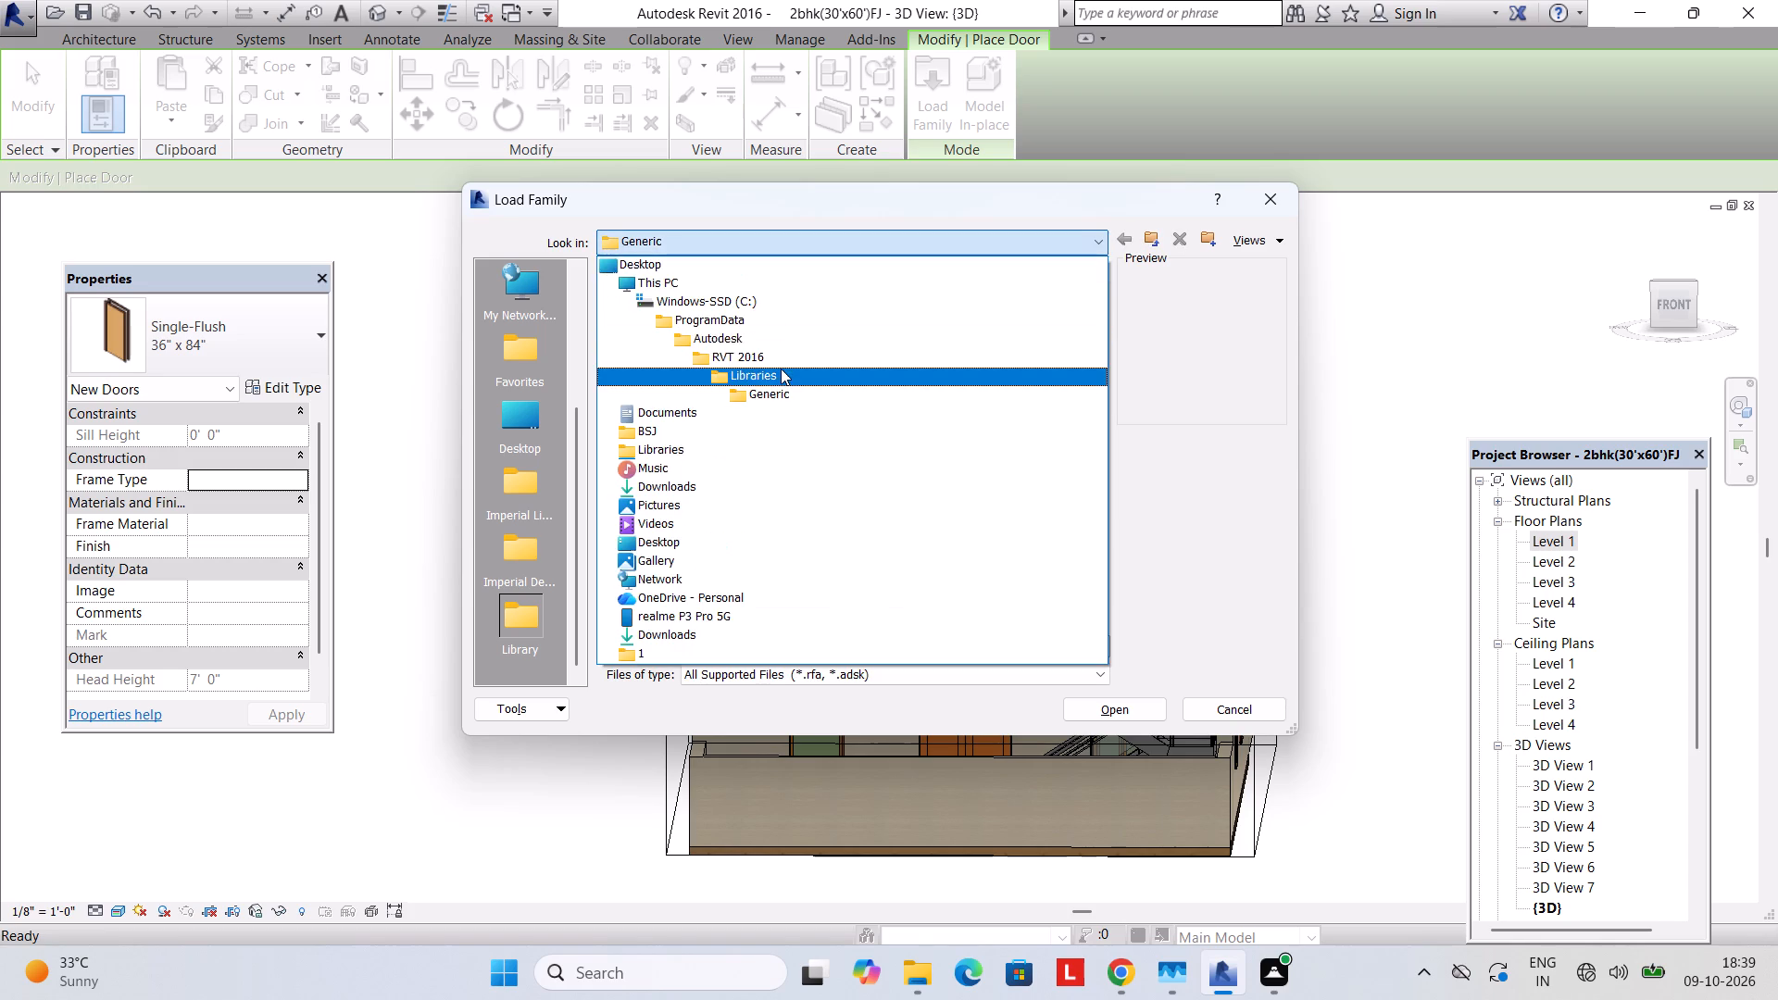
left_click(781, 369)
double_click(701, 344)
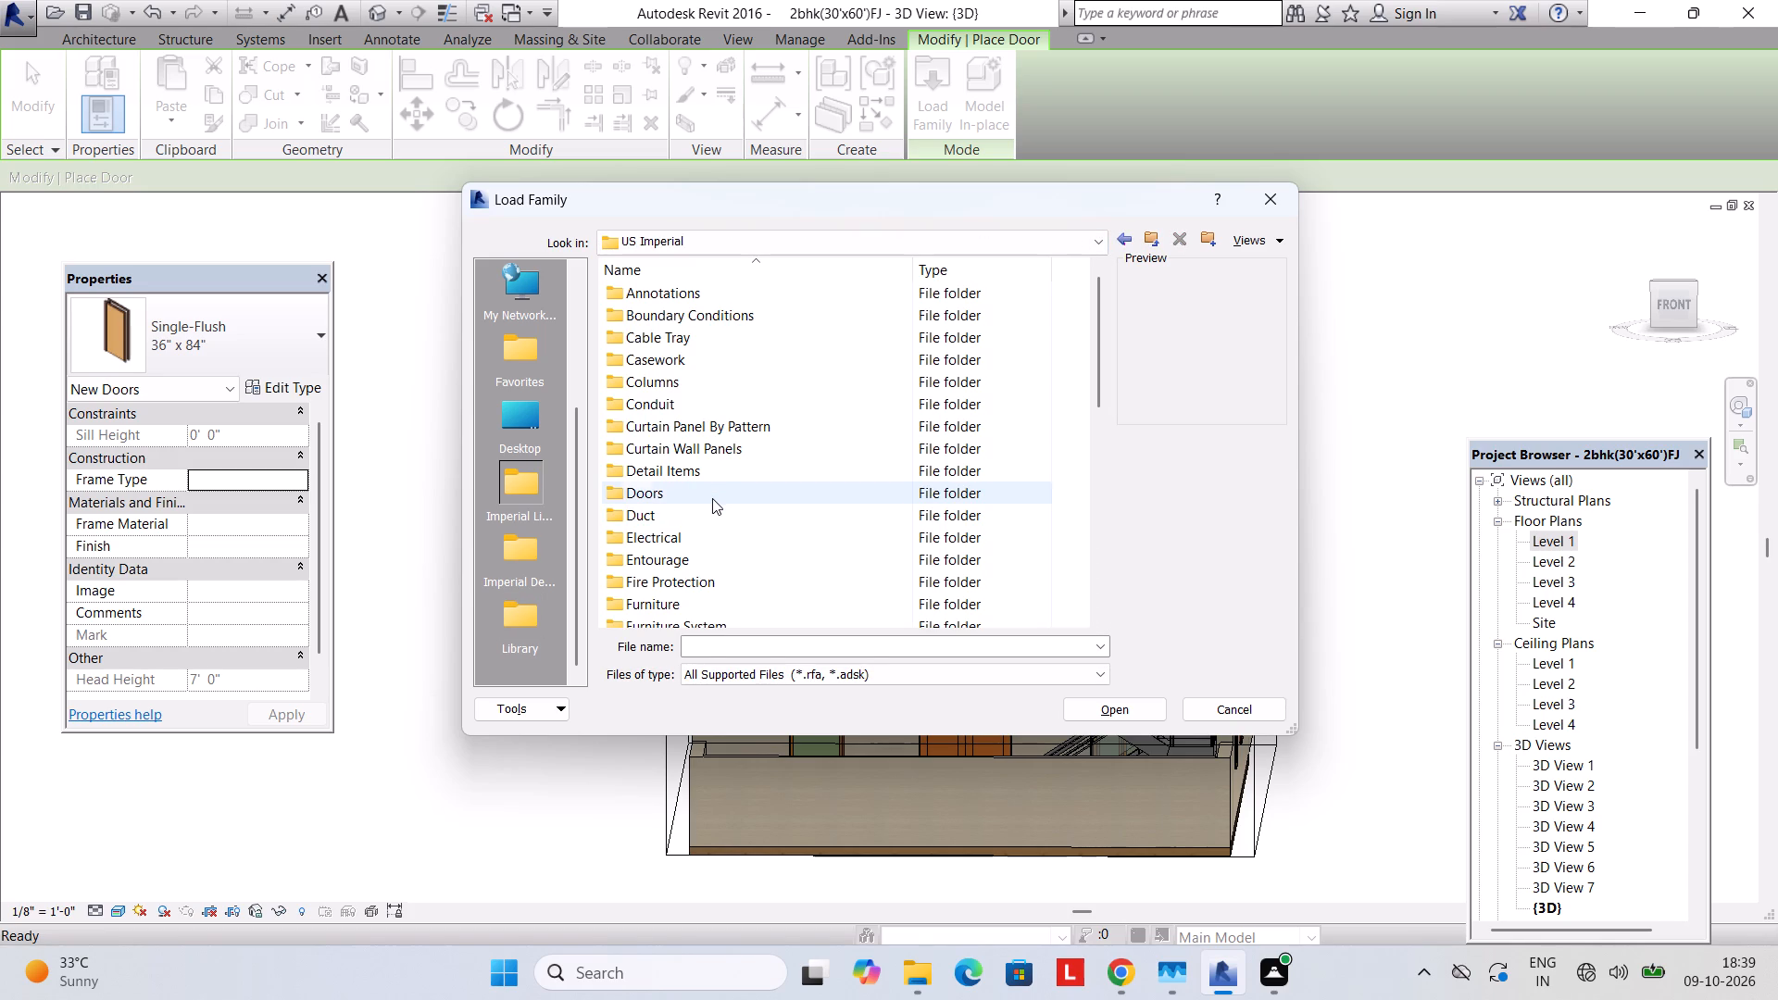
double_click(672, 499)
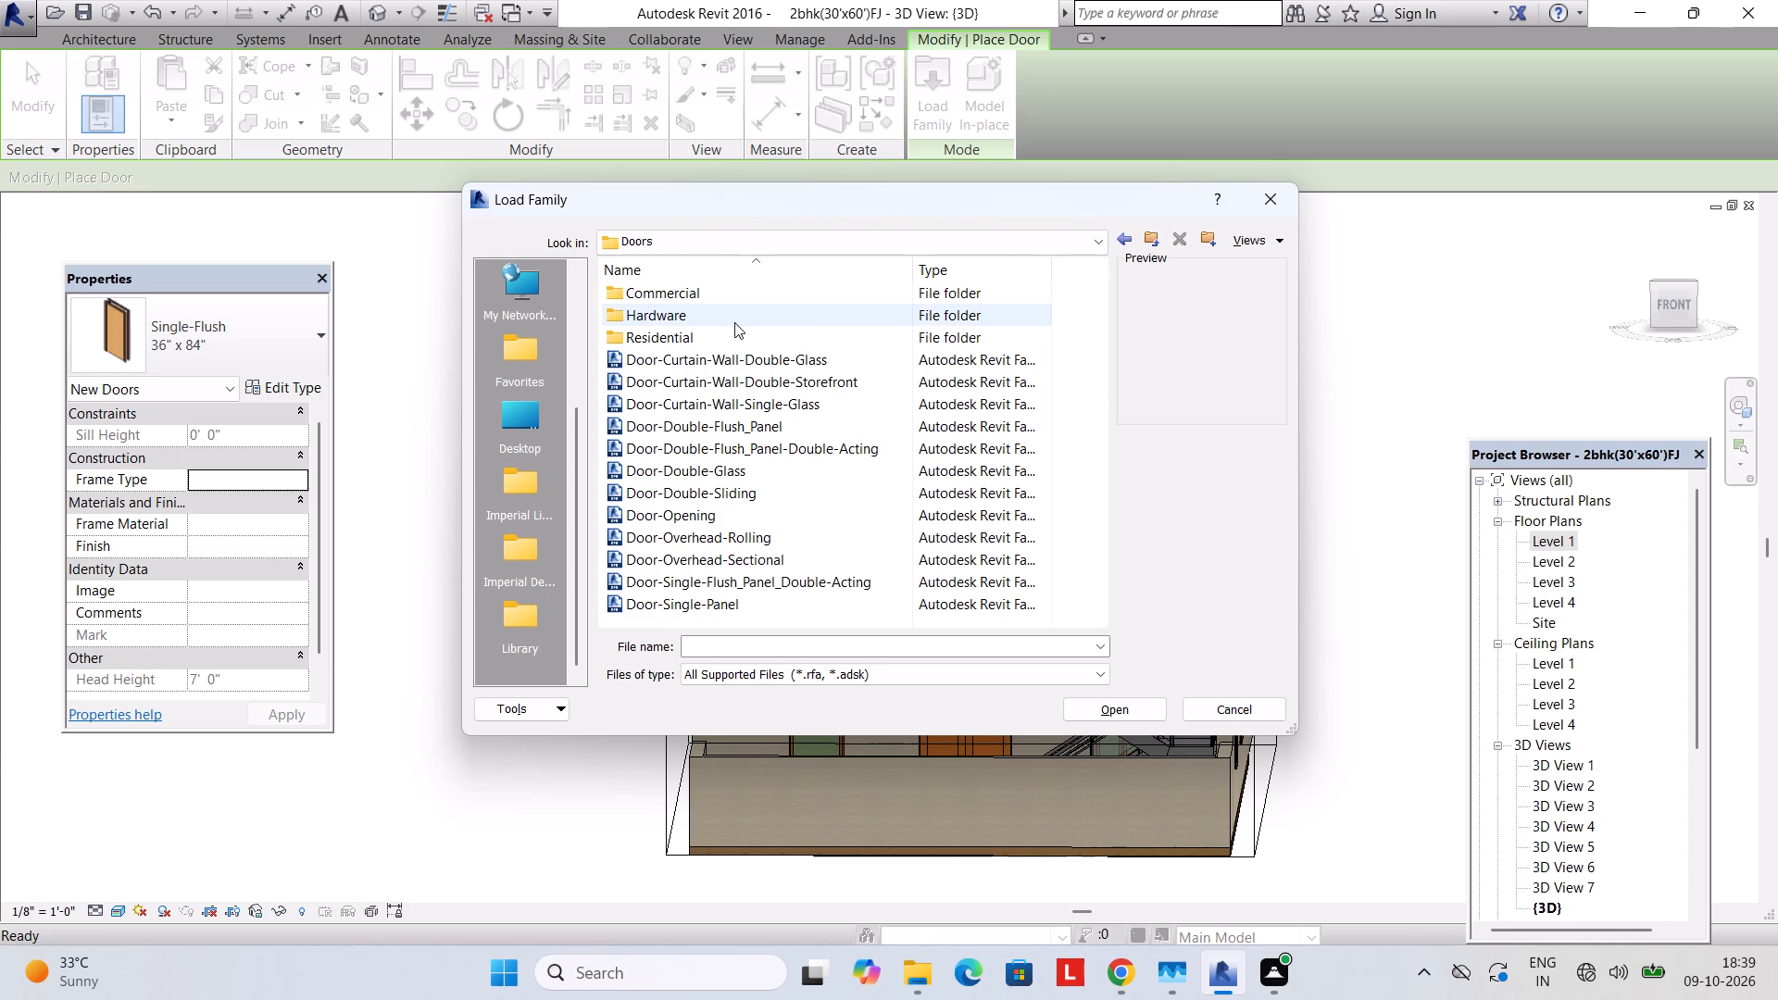
left_click(705, 335)
double_click(702, 312)
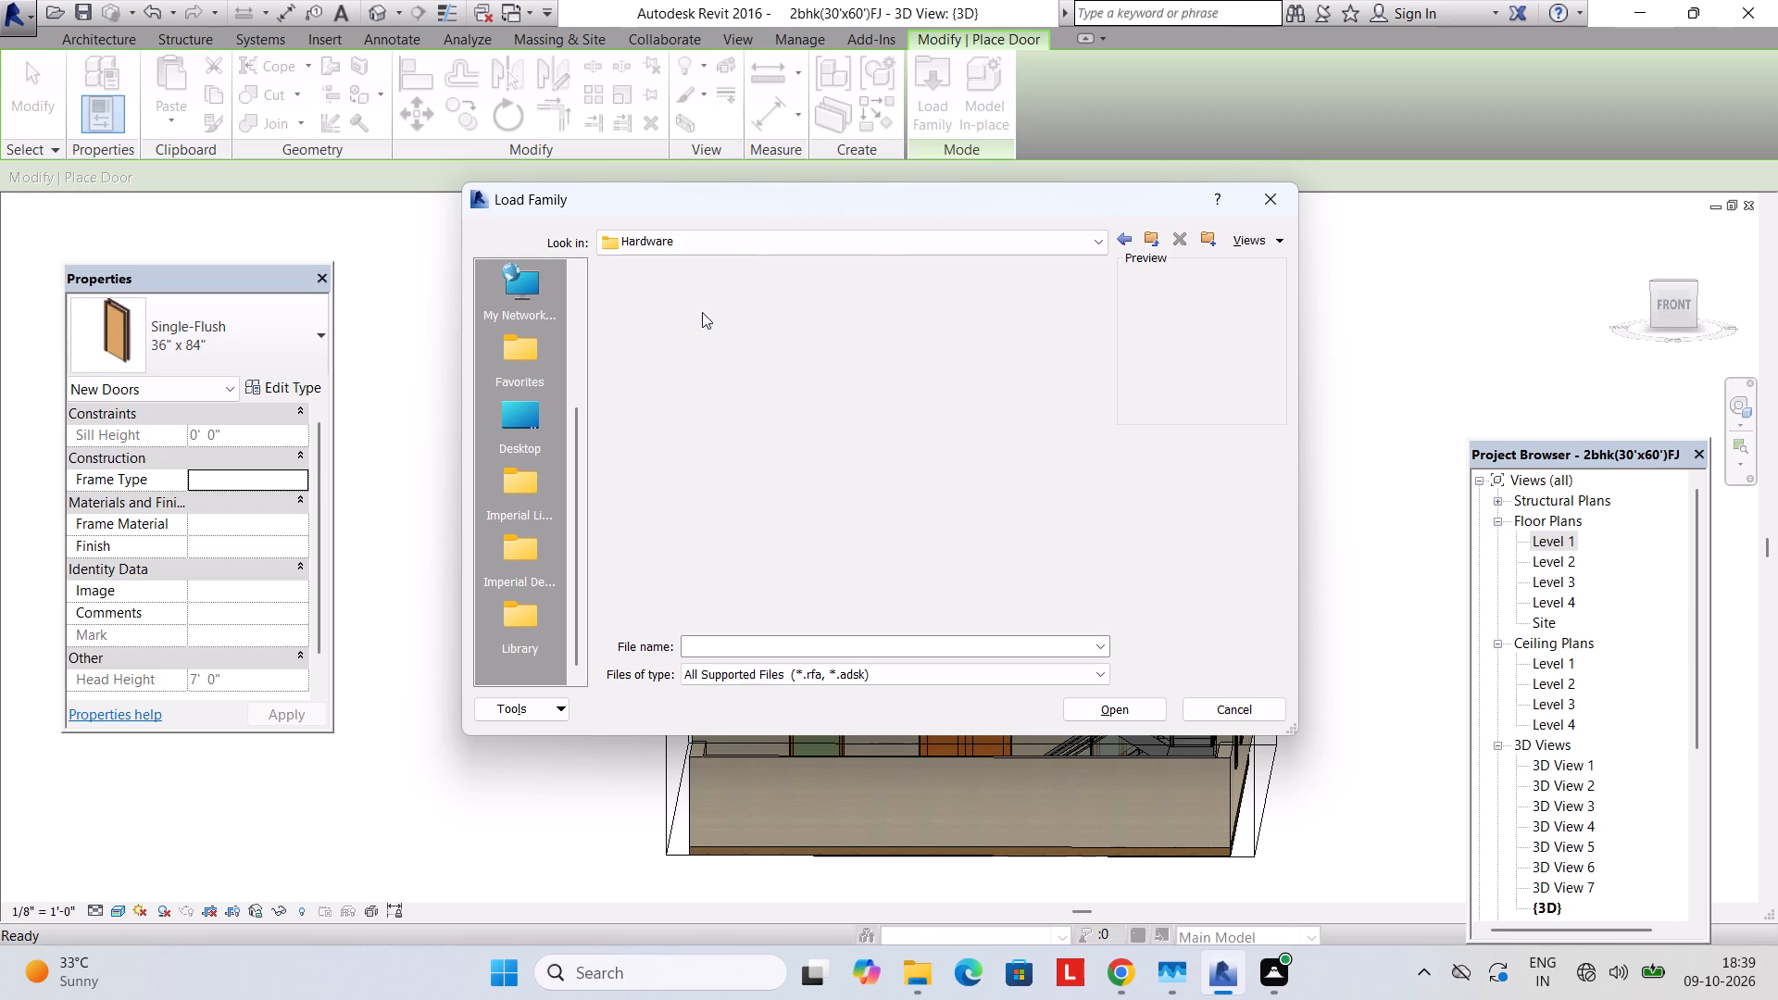
left_click(770, 319)
left_click(764, 296)
left_click(770, 329)
left_click(784, 404)
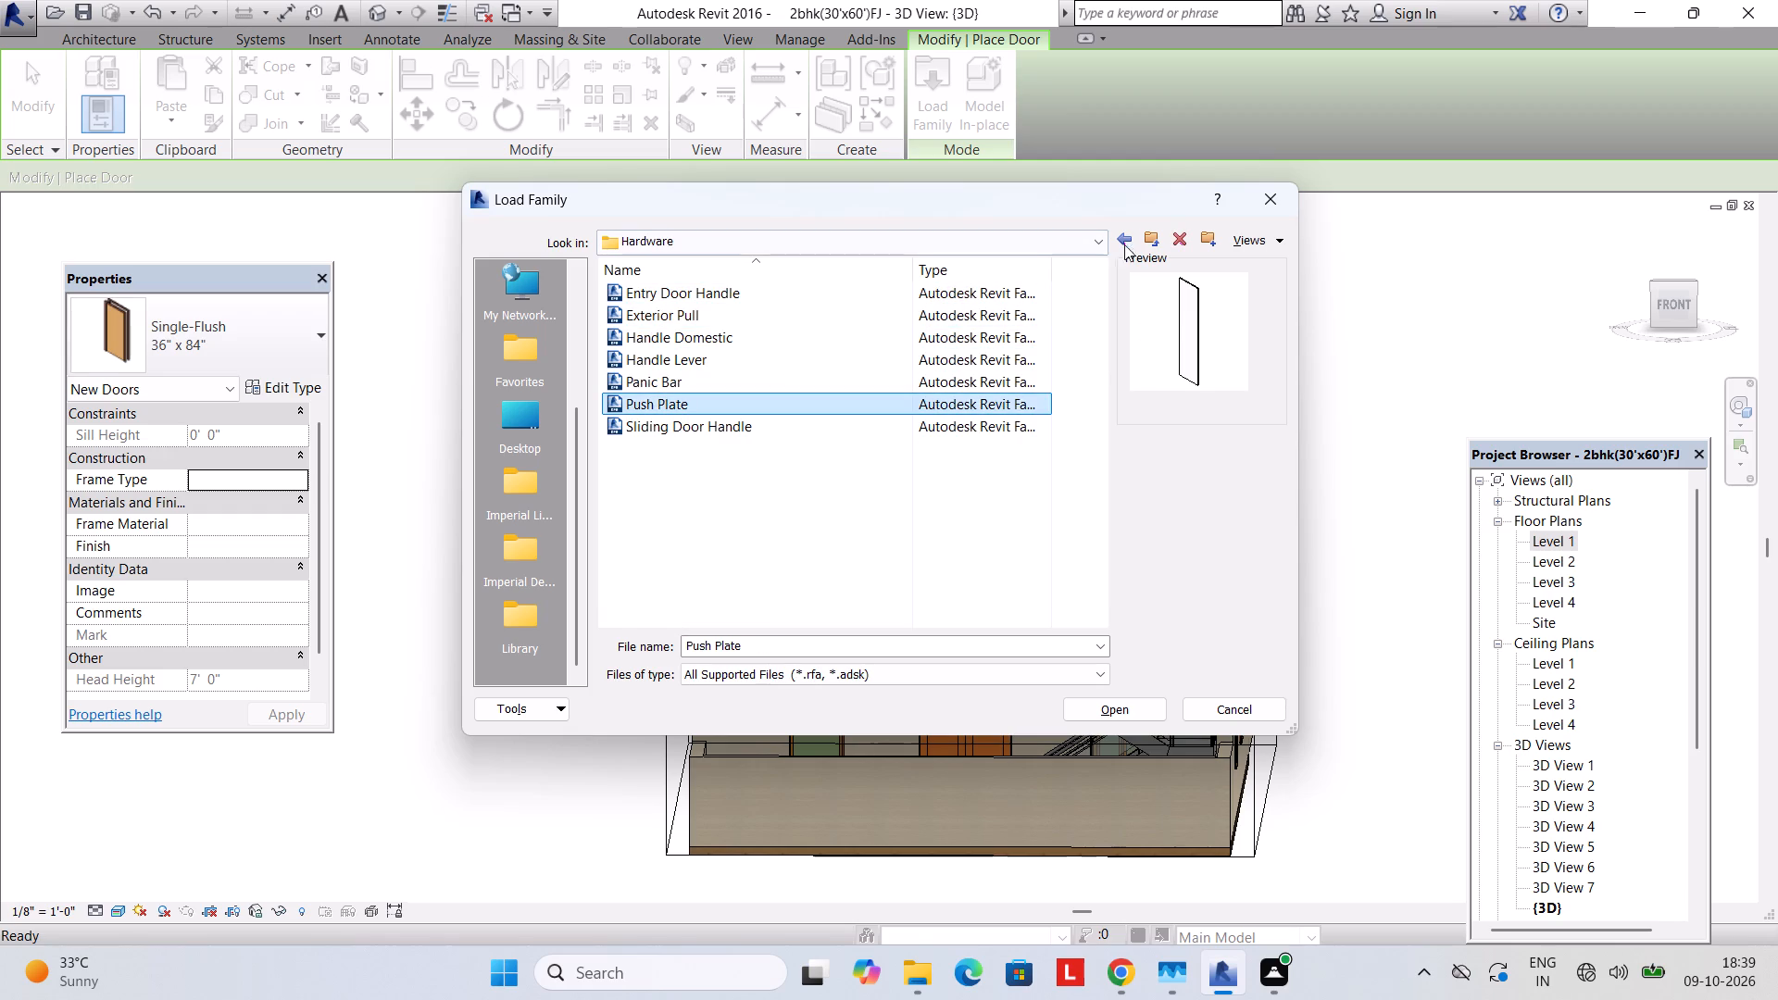
Preview the exterior and passage door families in the Commercial doors folder for a possible front boundary gate.
left_click(1127, 245)
double_click(770, 289)
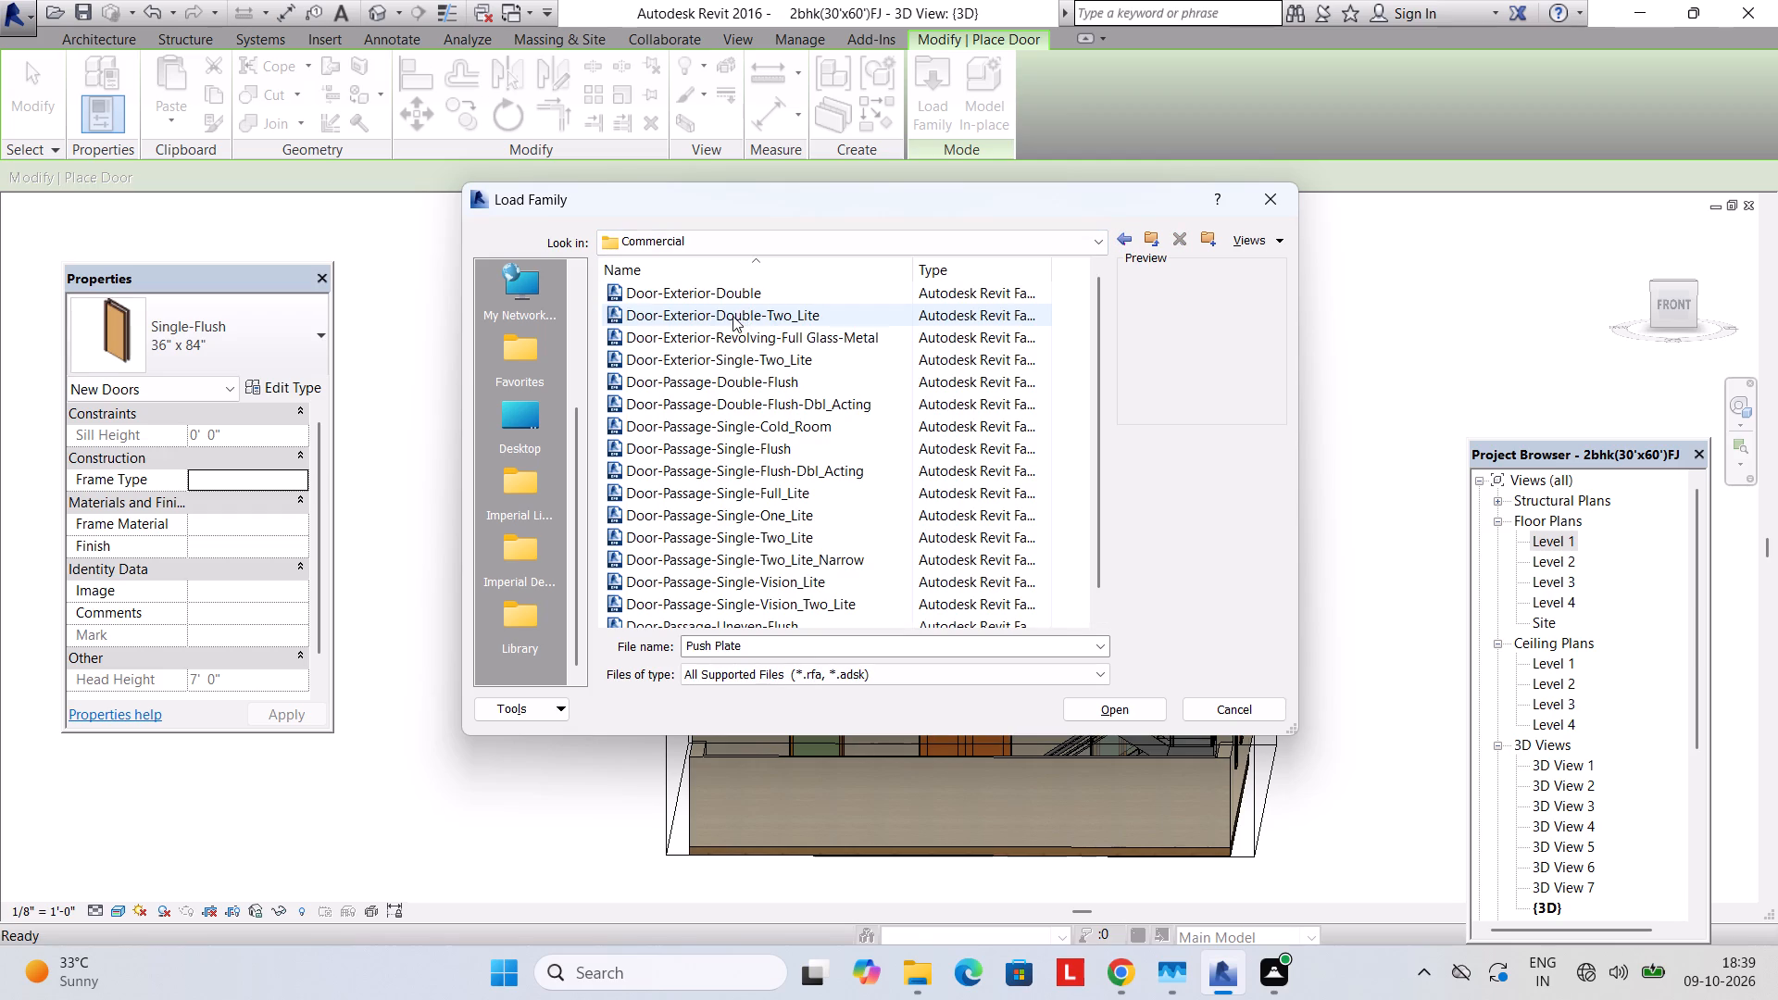
left_click(732, 316)
left_click(732, 334)
left_click(740, 315)
left_click(740, 287)
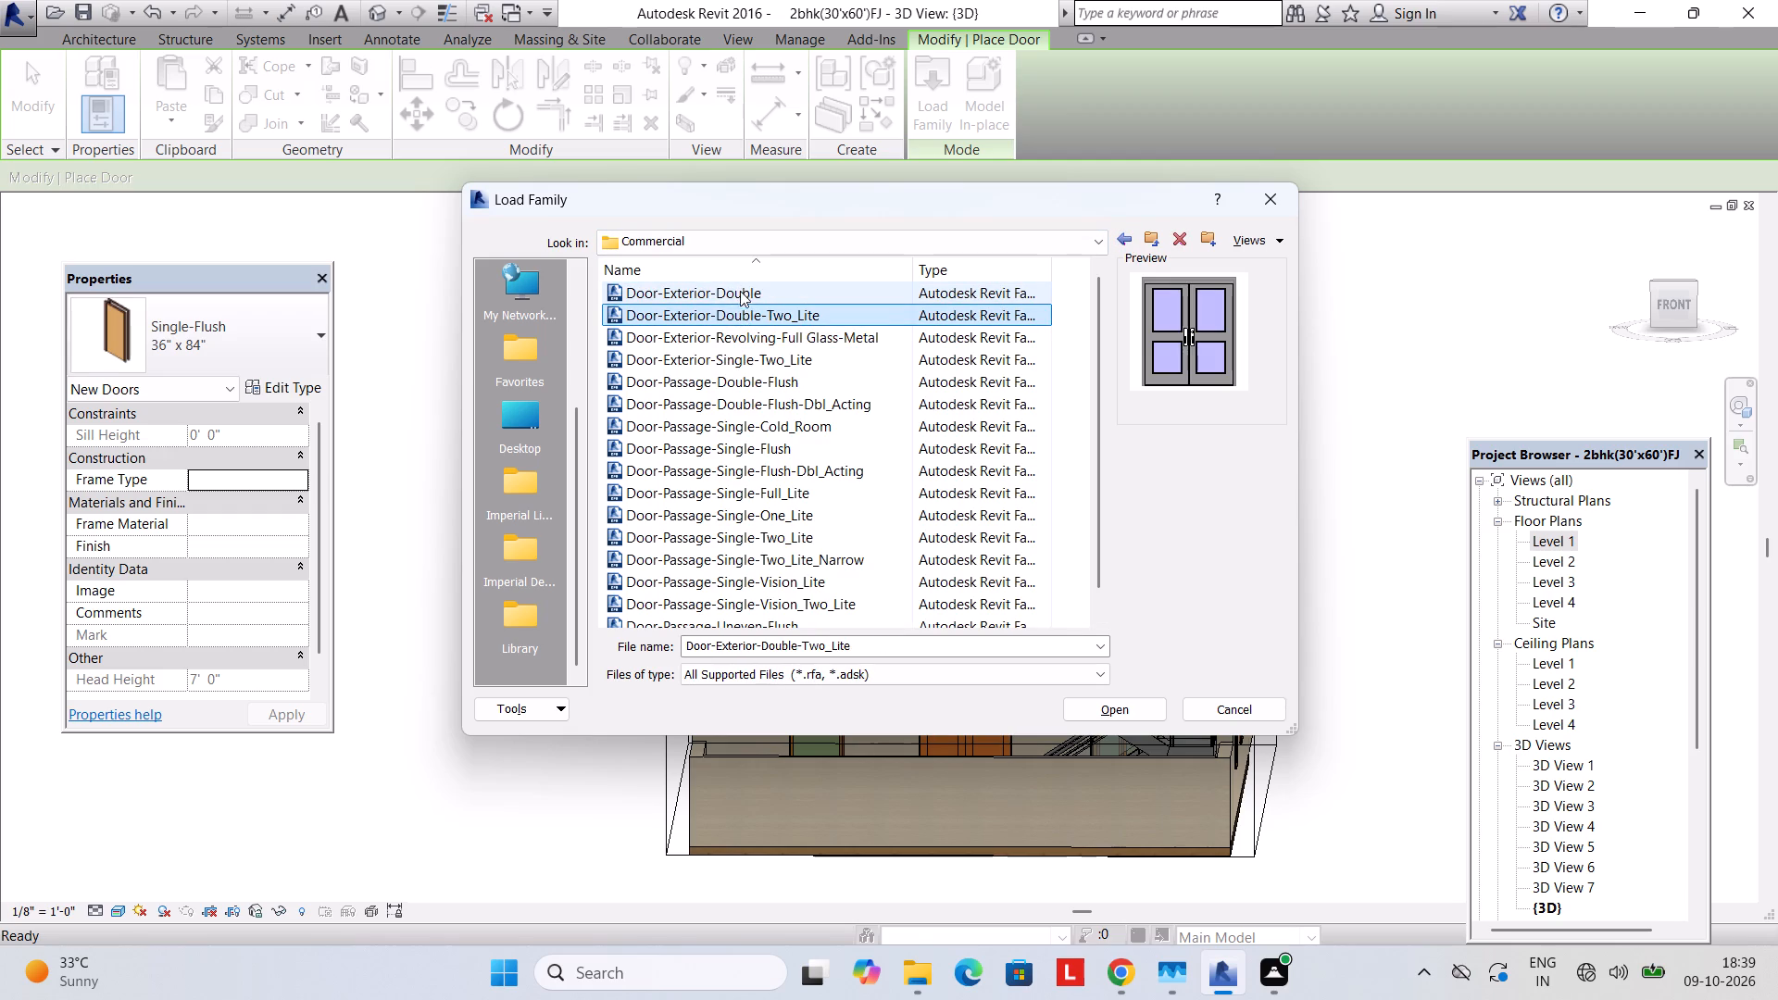
left_click(741, 309)
left_click(732, 272)
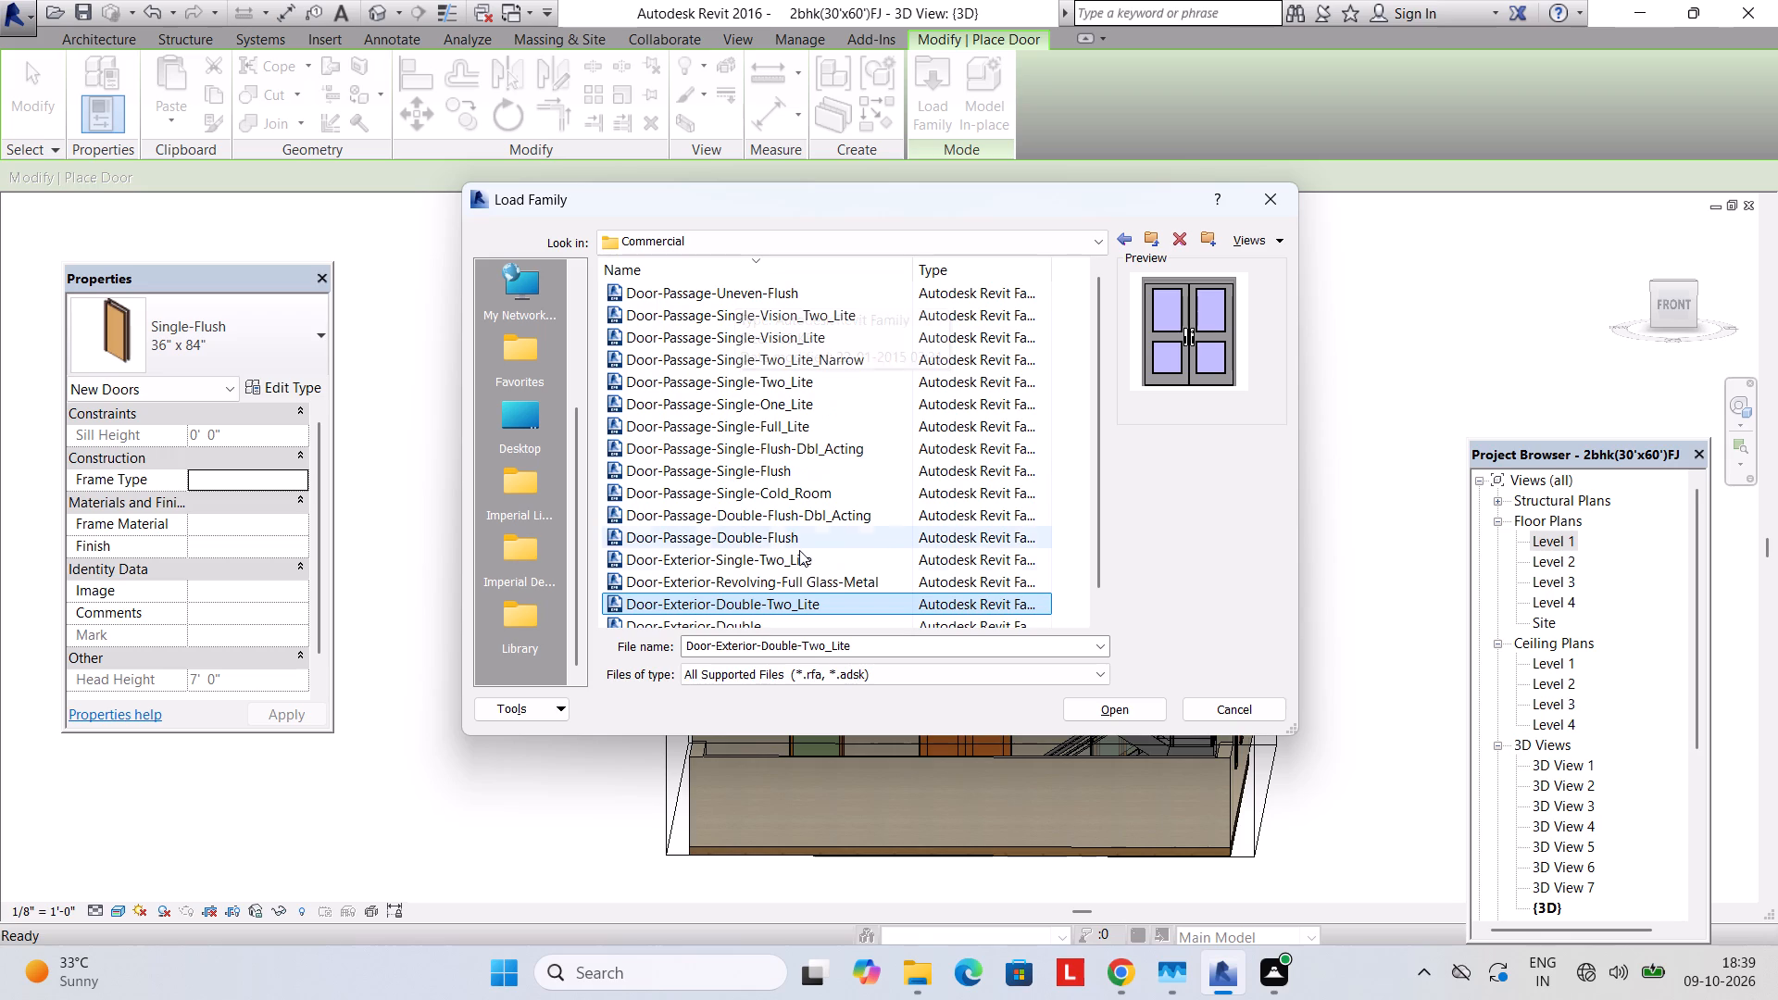
scroll(801, 545, "down", 4)
left_click(773, 594)
left_click(770, 576)
left_click(771, 551)
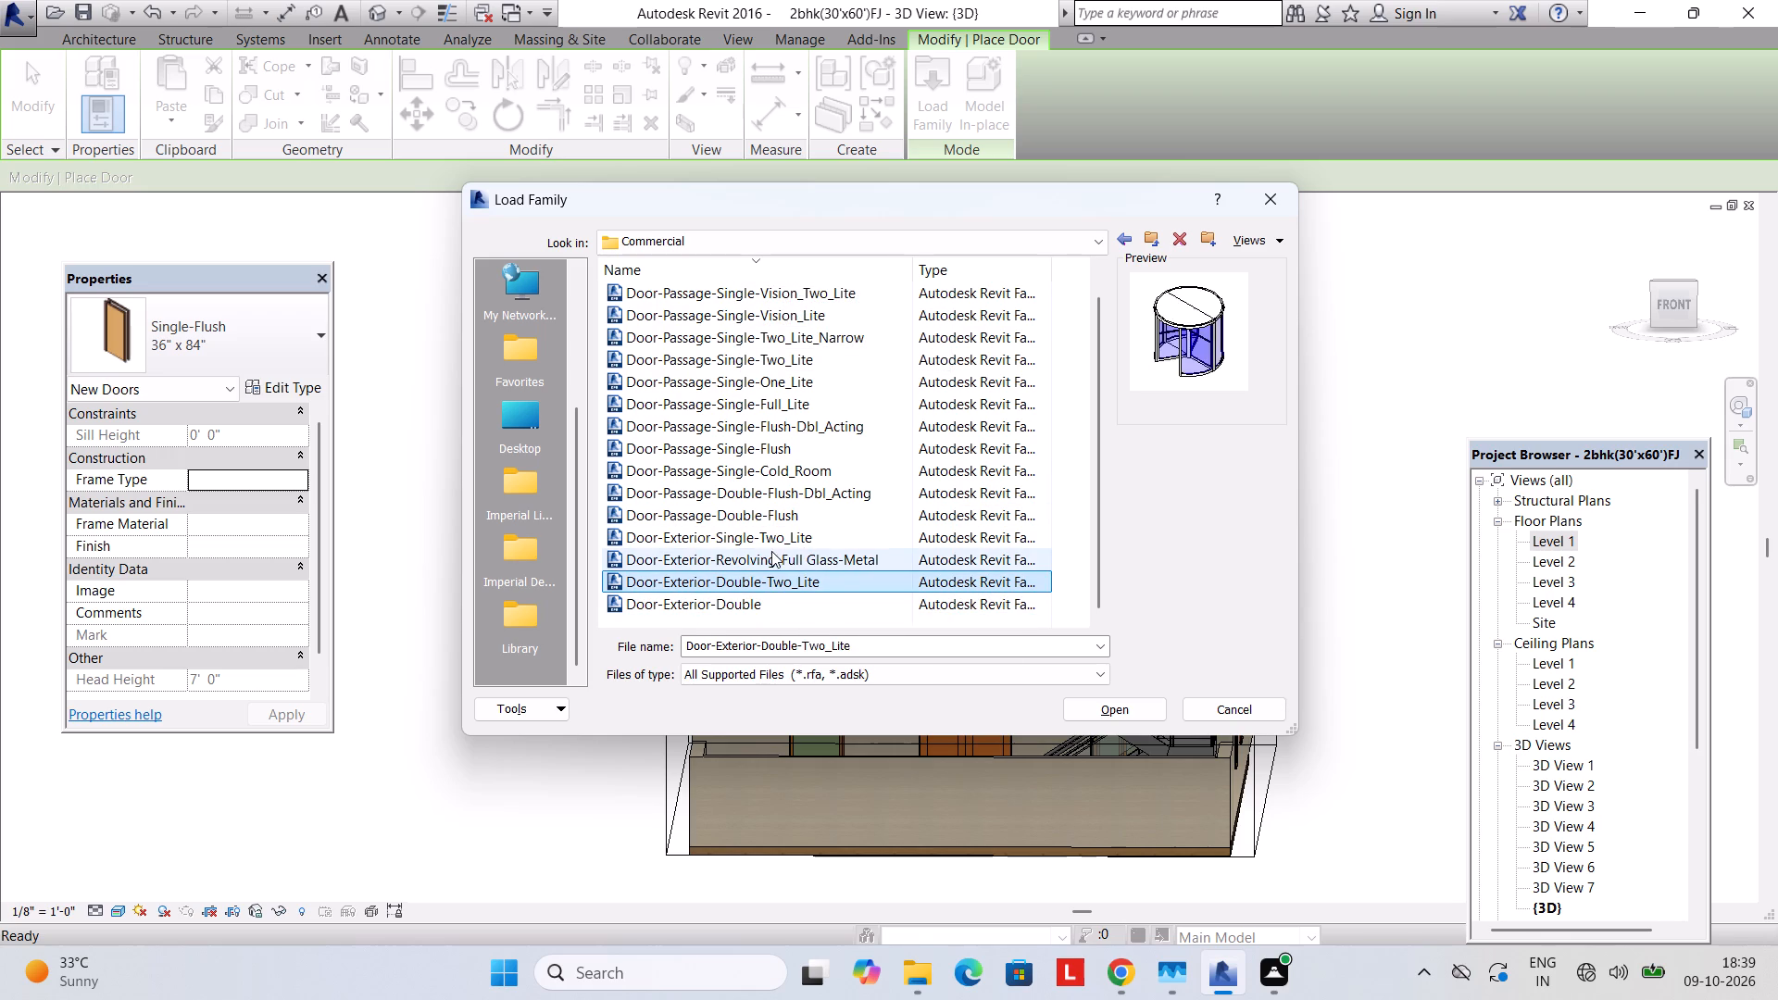
left_click(768, 504)
left_click(770, 459)
left_click(764, 441)
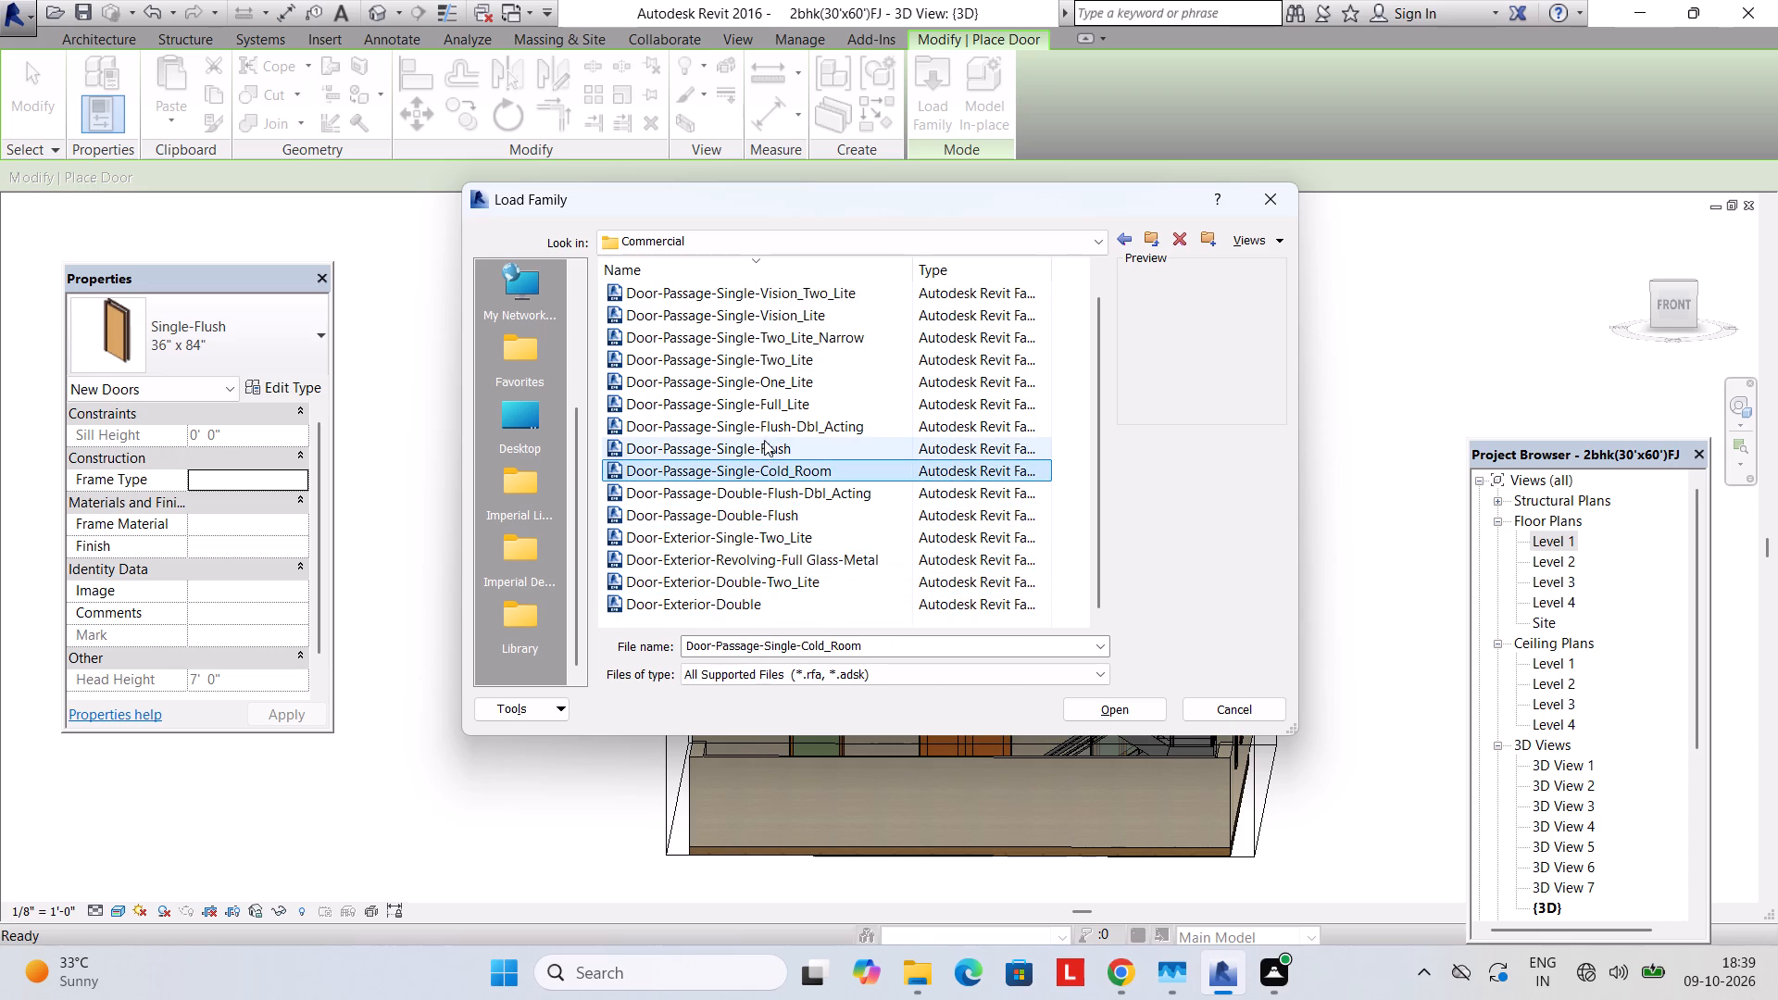
left_click(764, 423)
left_click(760, 398)
left_click(758, 372)
left_click(760, 335)
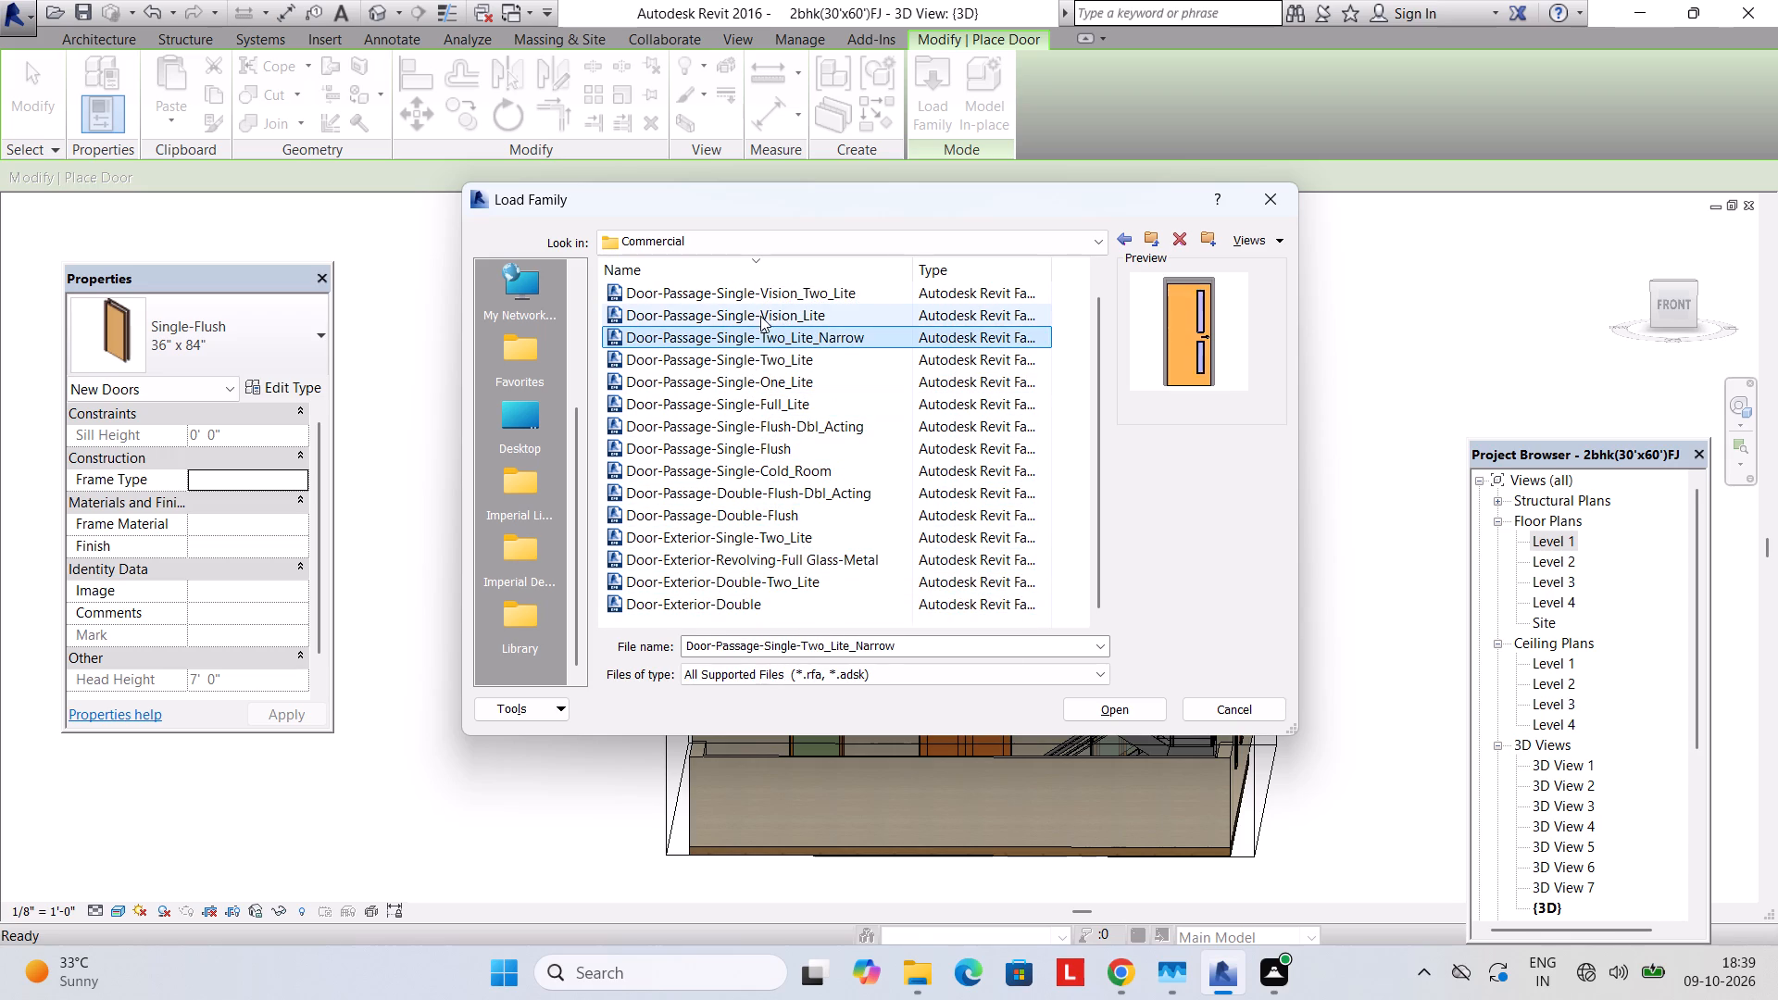
left_click(760, 315)
scroll(770, 323, "down", 1)
scroll(758, 325, "up", 2)
left_click(812, 319)
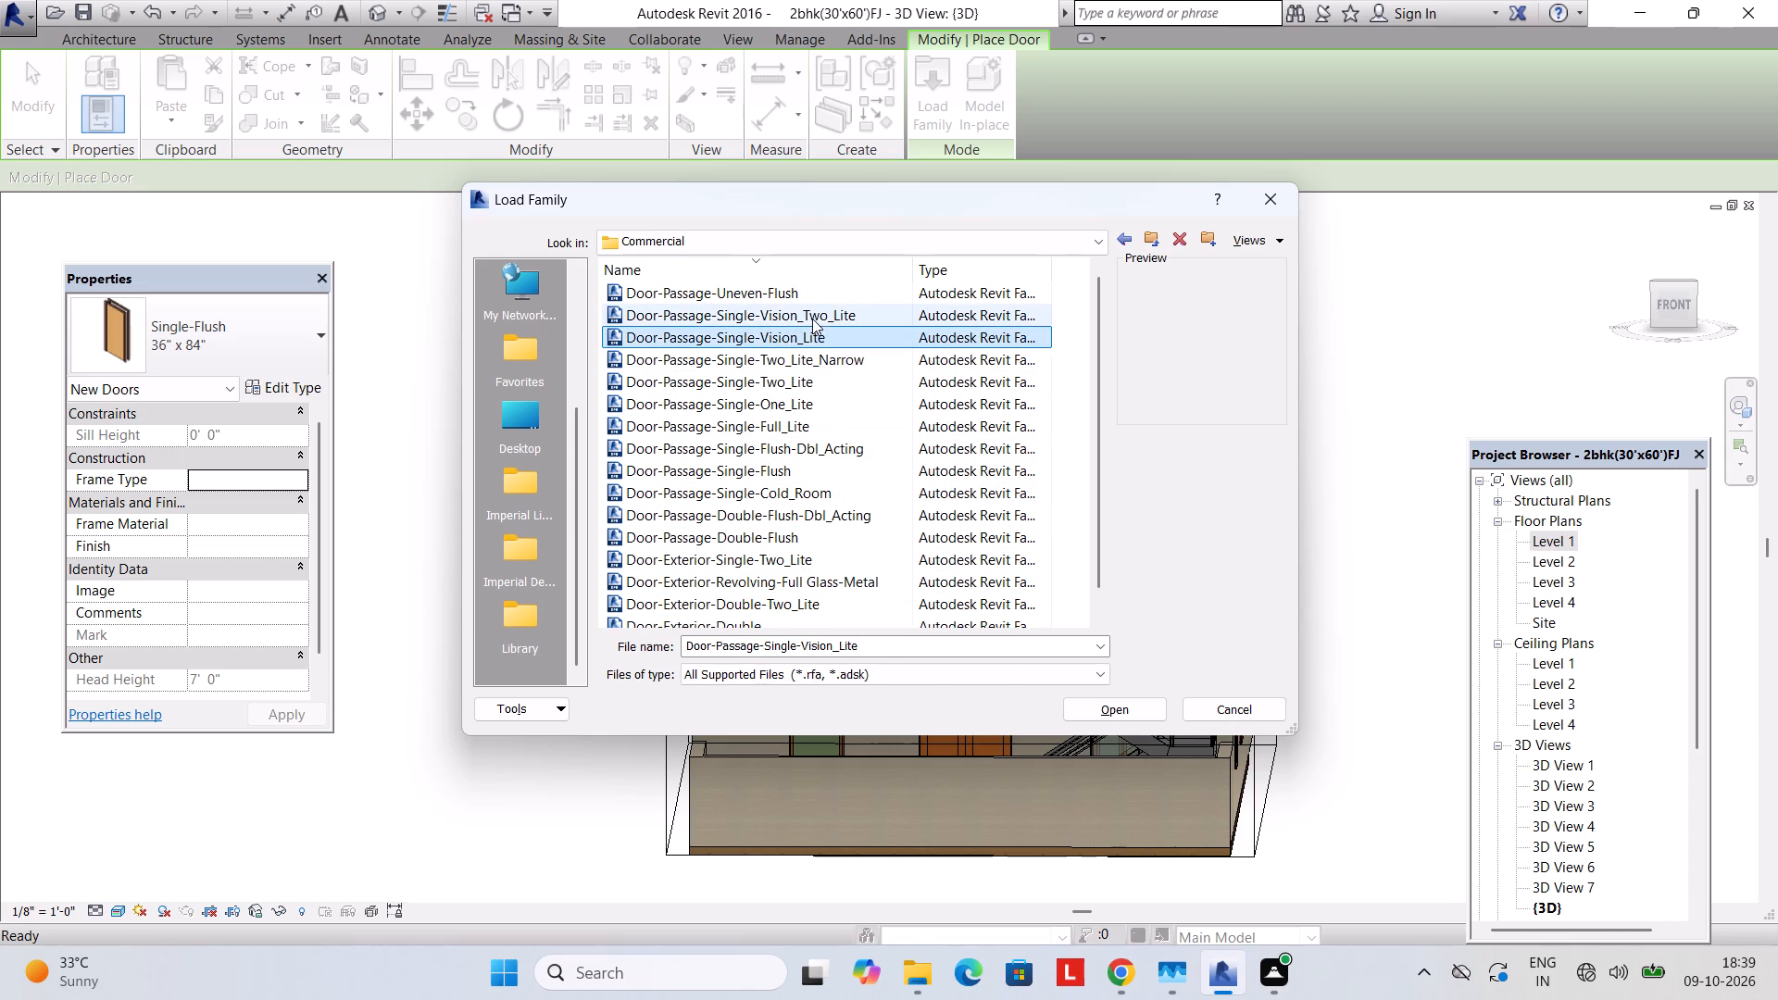
left_click(792, 277)
scroll(813, 303, "up", 2)
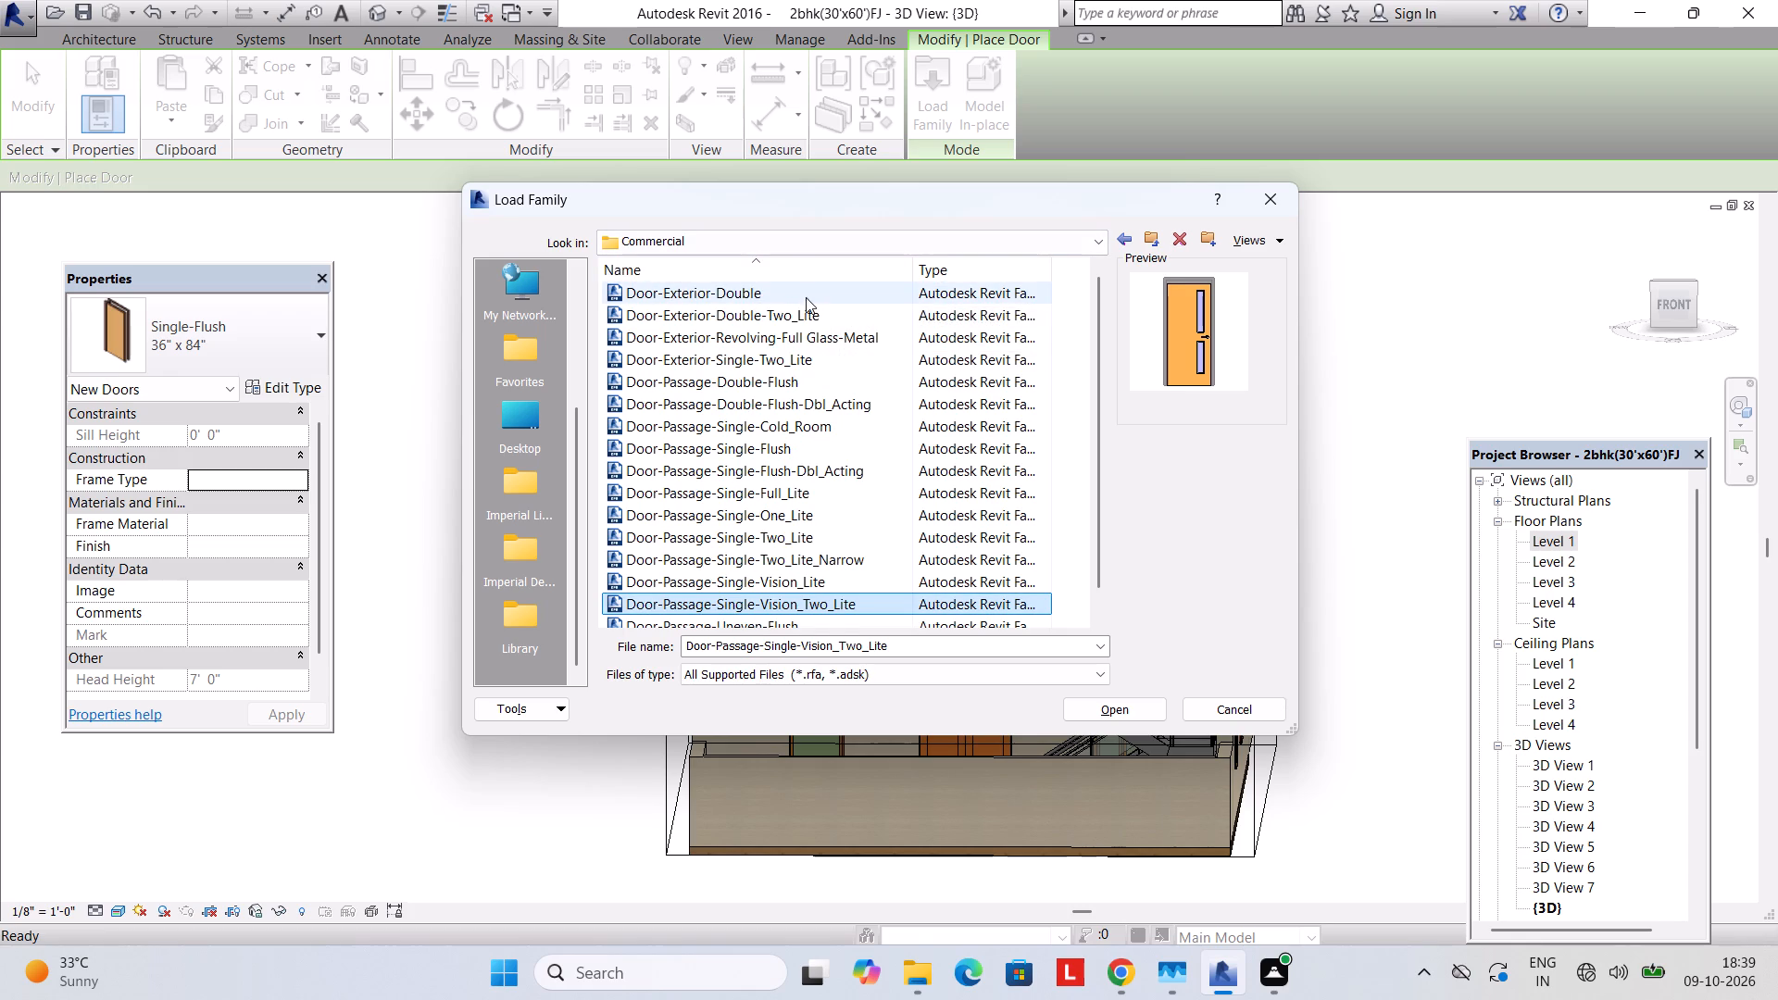
left_click(806, 297)
Preview Door-Exterior-Double-Full Glass-Wood_Clad in the Residential doors folder and leave without loading a family.
left_click(1129, 231)
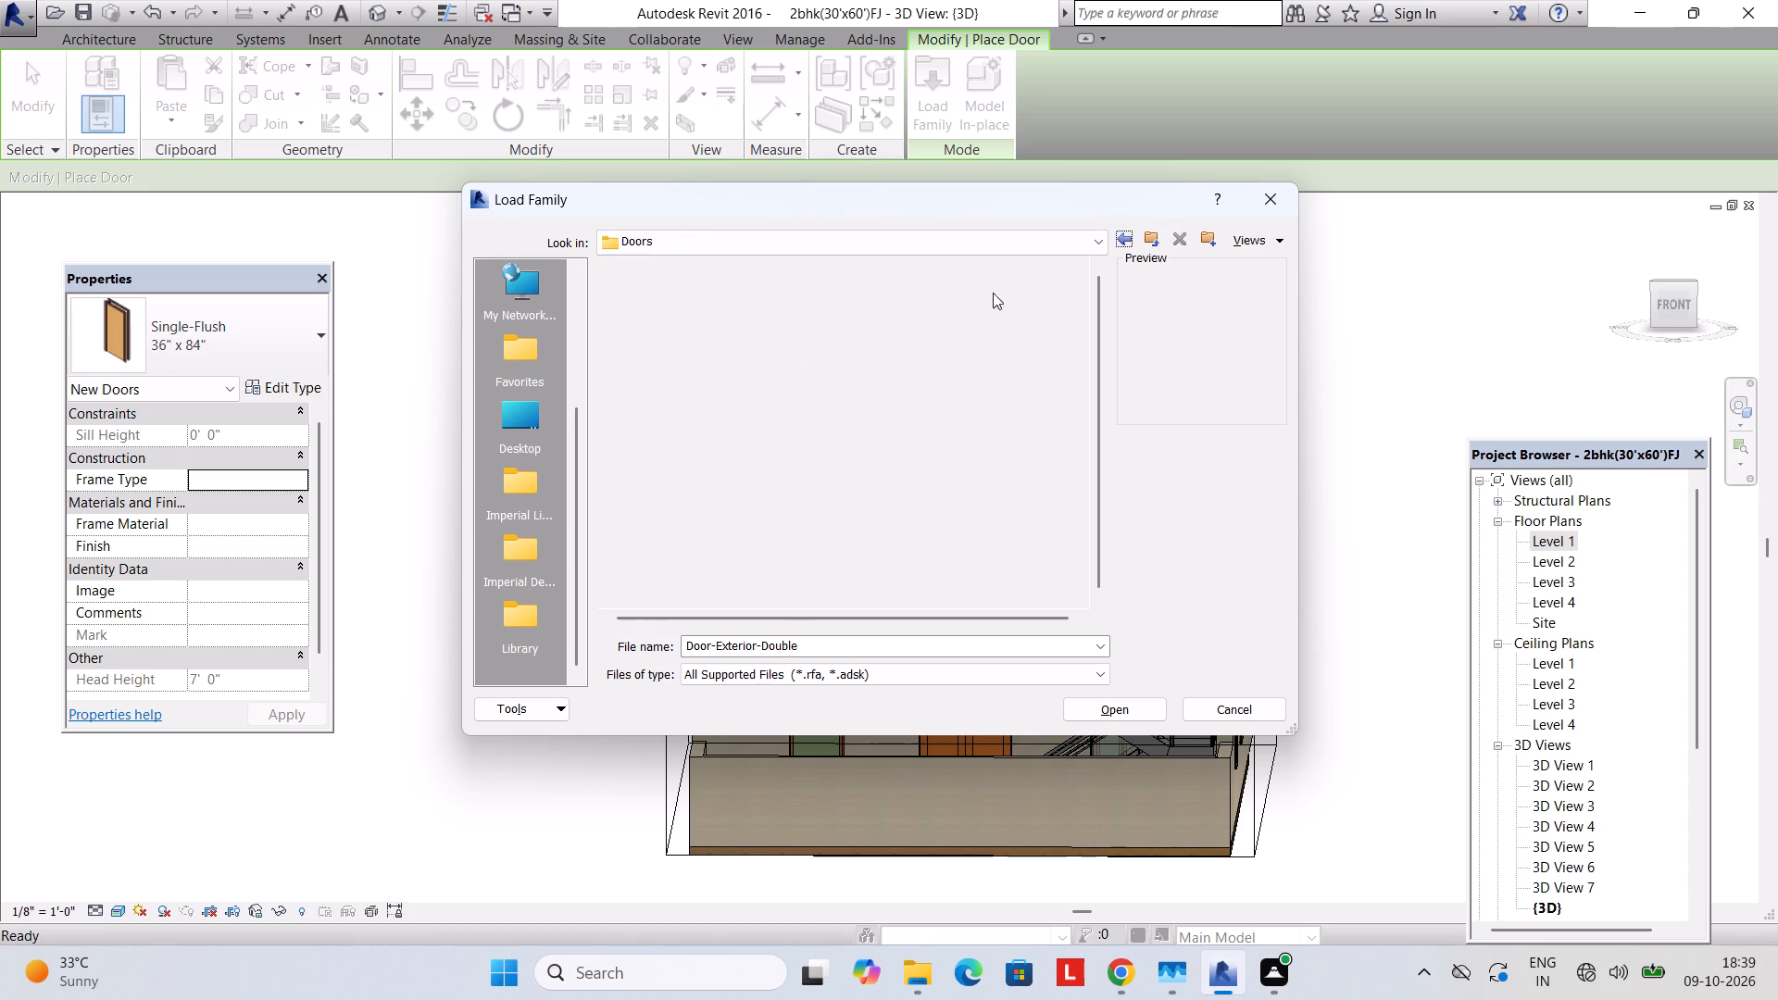
double_click(636, 343)
left_click(753, 292)
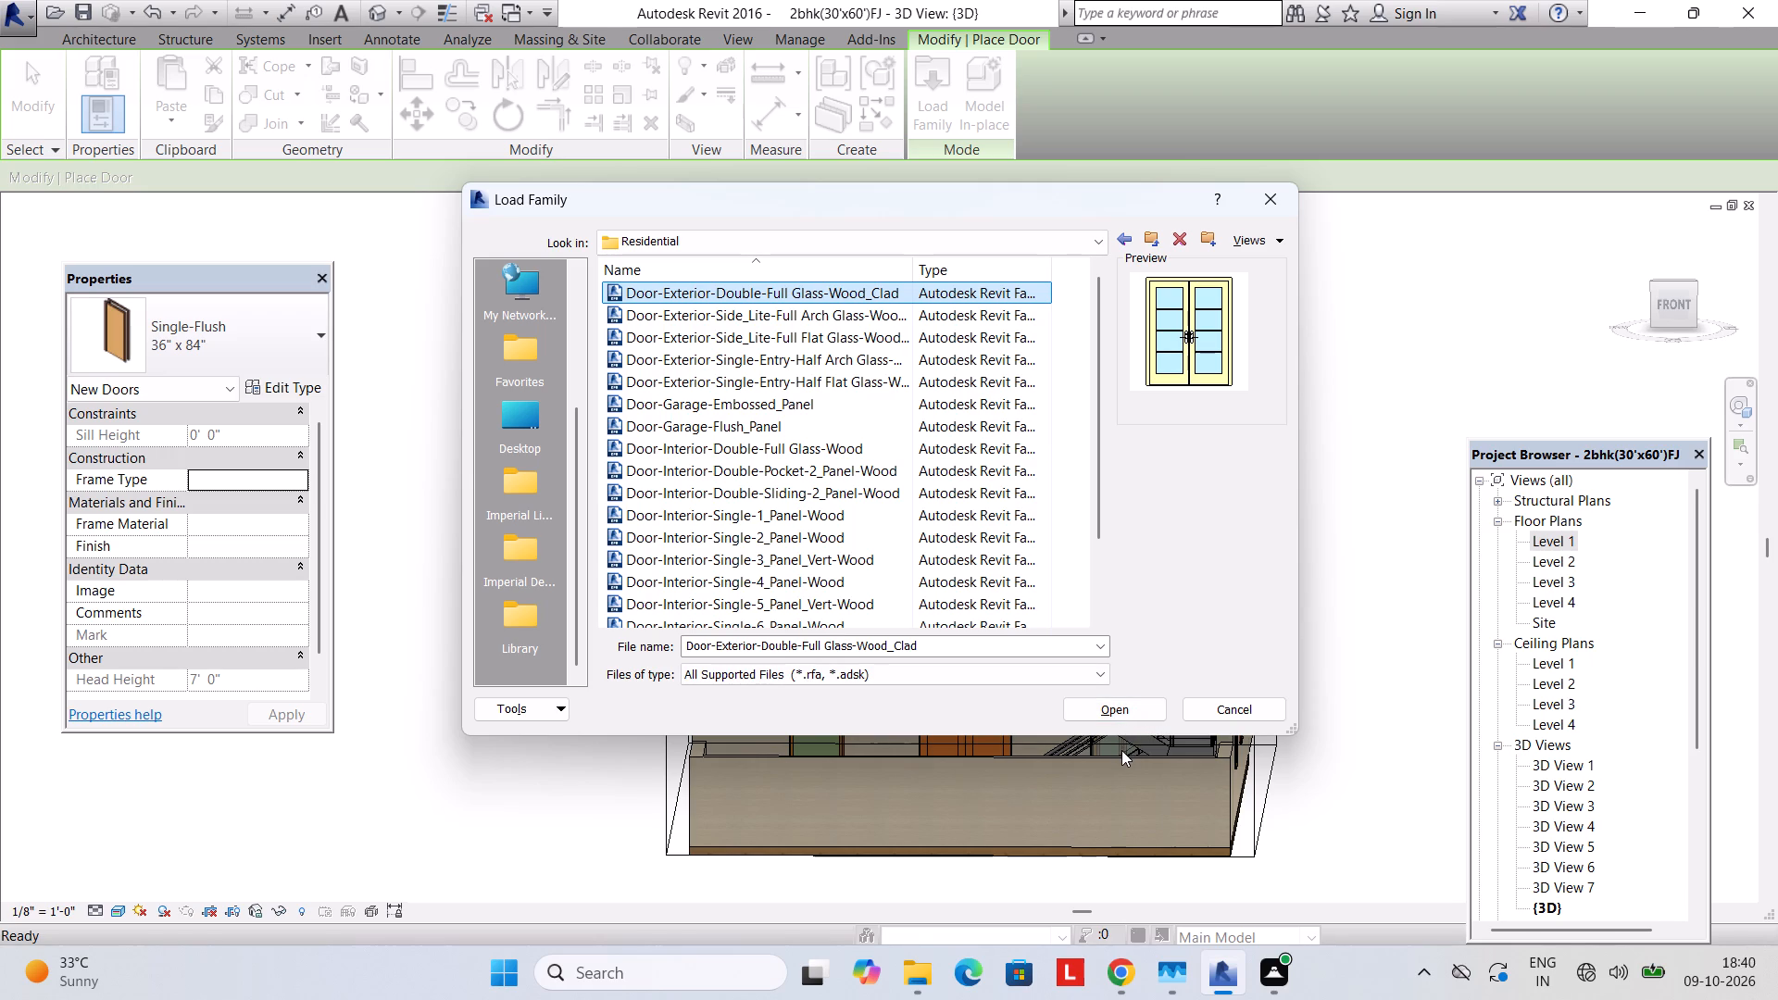
left_click(1271, 187)
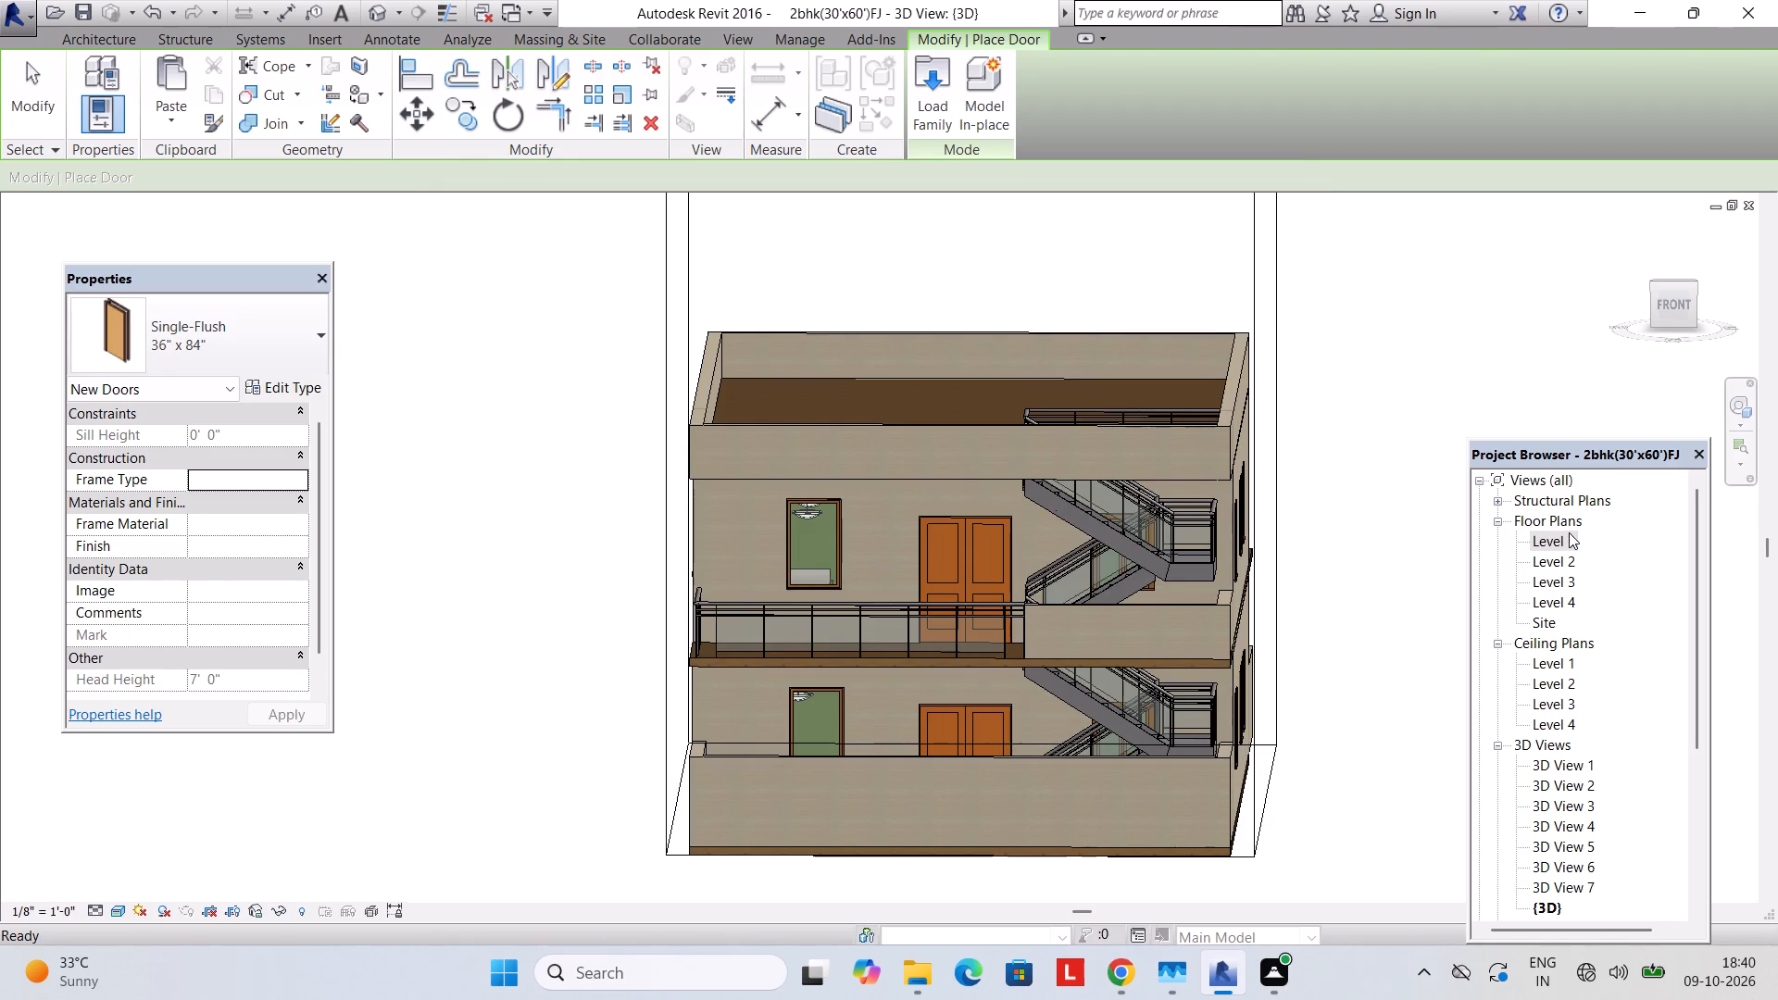
On the Level 1 floor plan, delete the 9" front boundary wall in front of the staircase.
double_click(1569, 532)
middle_click_drag(950, 839, 944, 789)
left_click(967, 773)
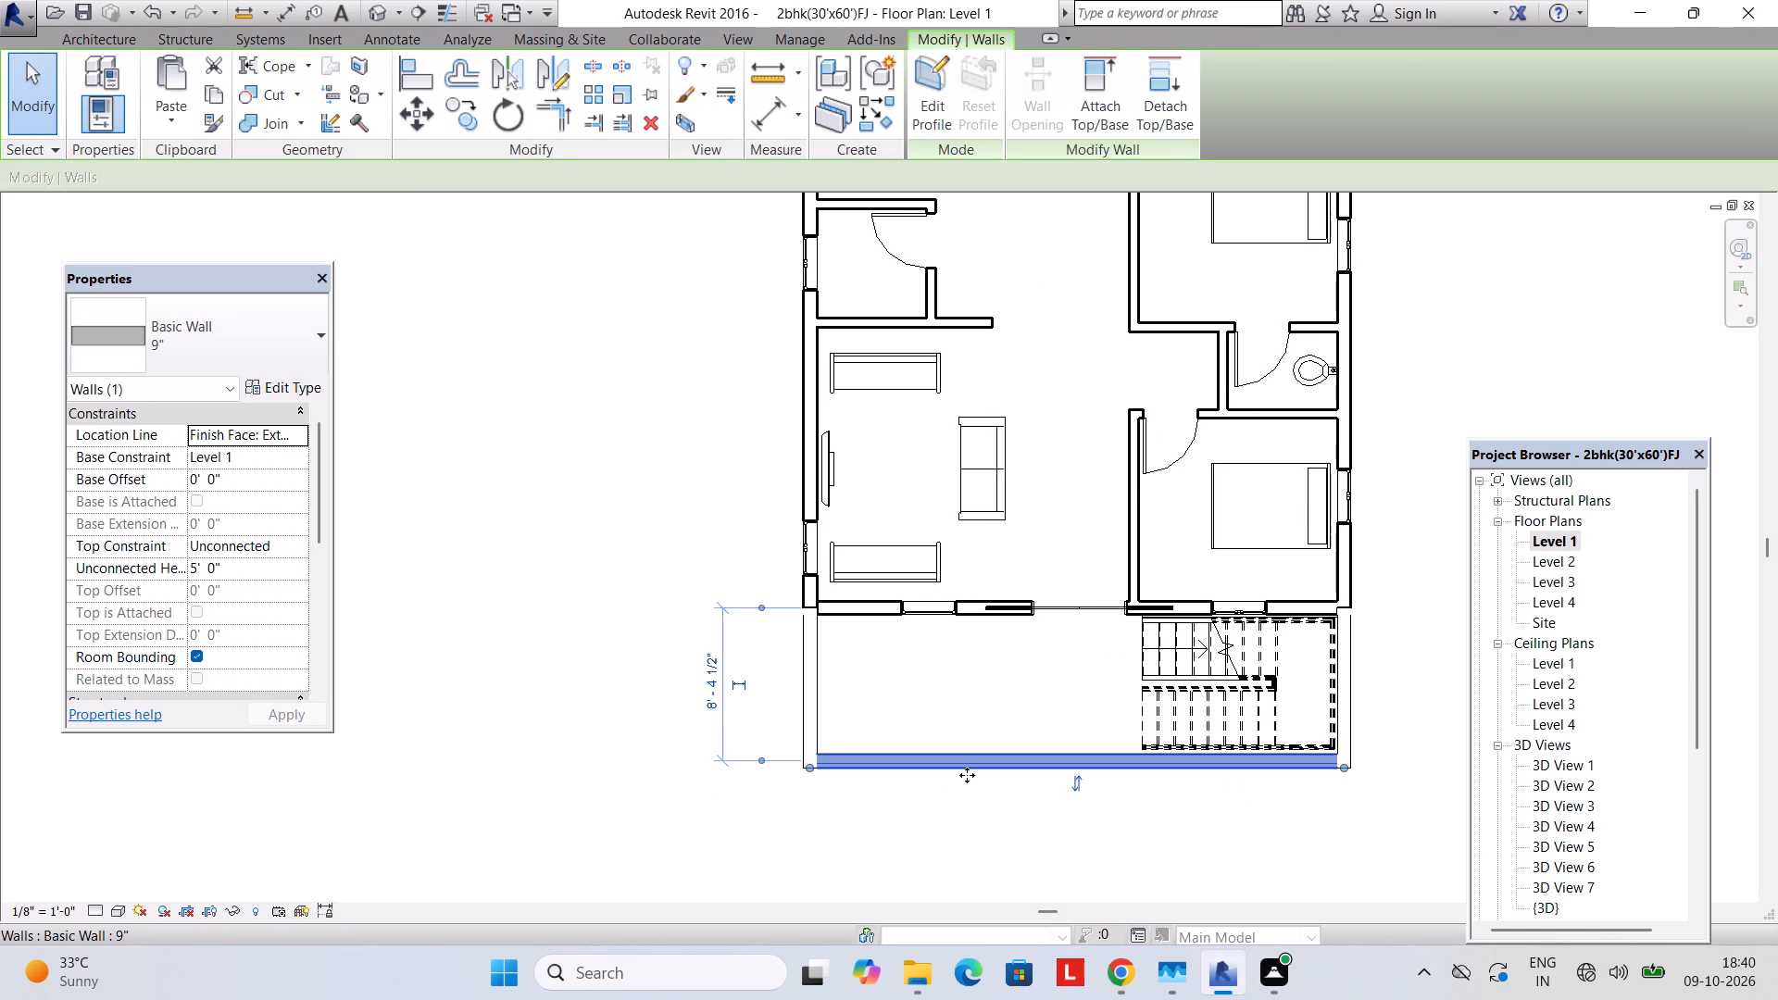
key("Delete")
Edit the Level 1 floor boundary, nudging its front edge slightly inward towards the house, and finish the sketch.
scroll(876, 783, "up", 2)
scroll(874, 766, "down", 1)
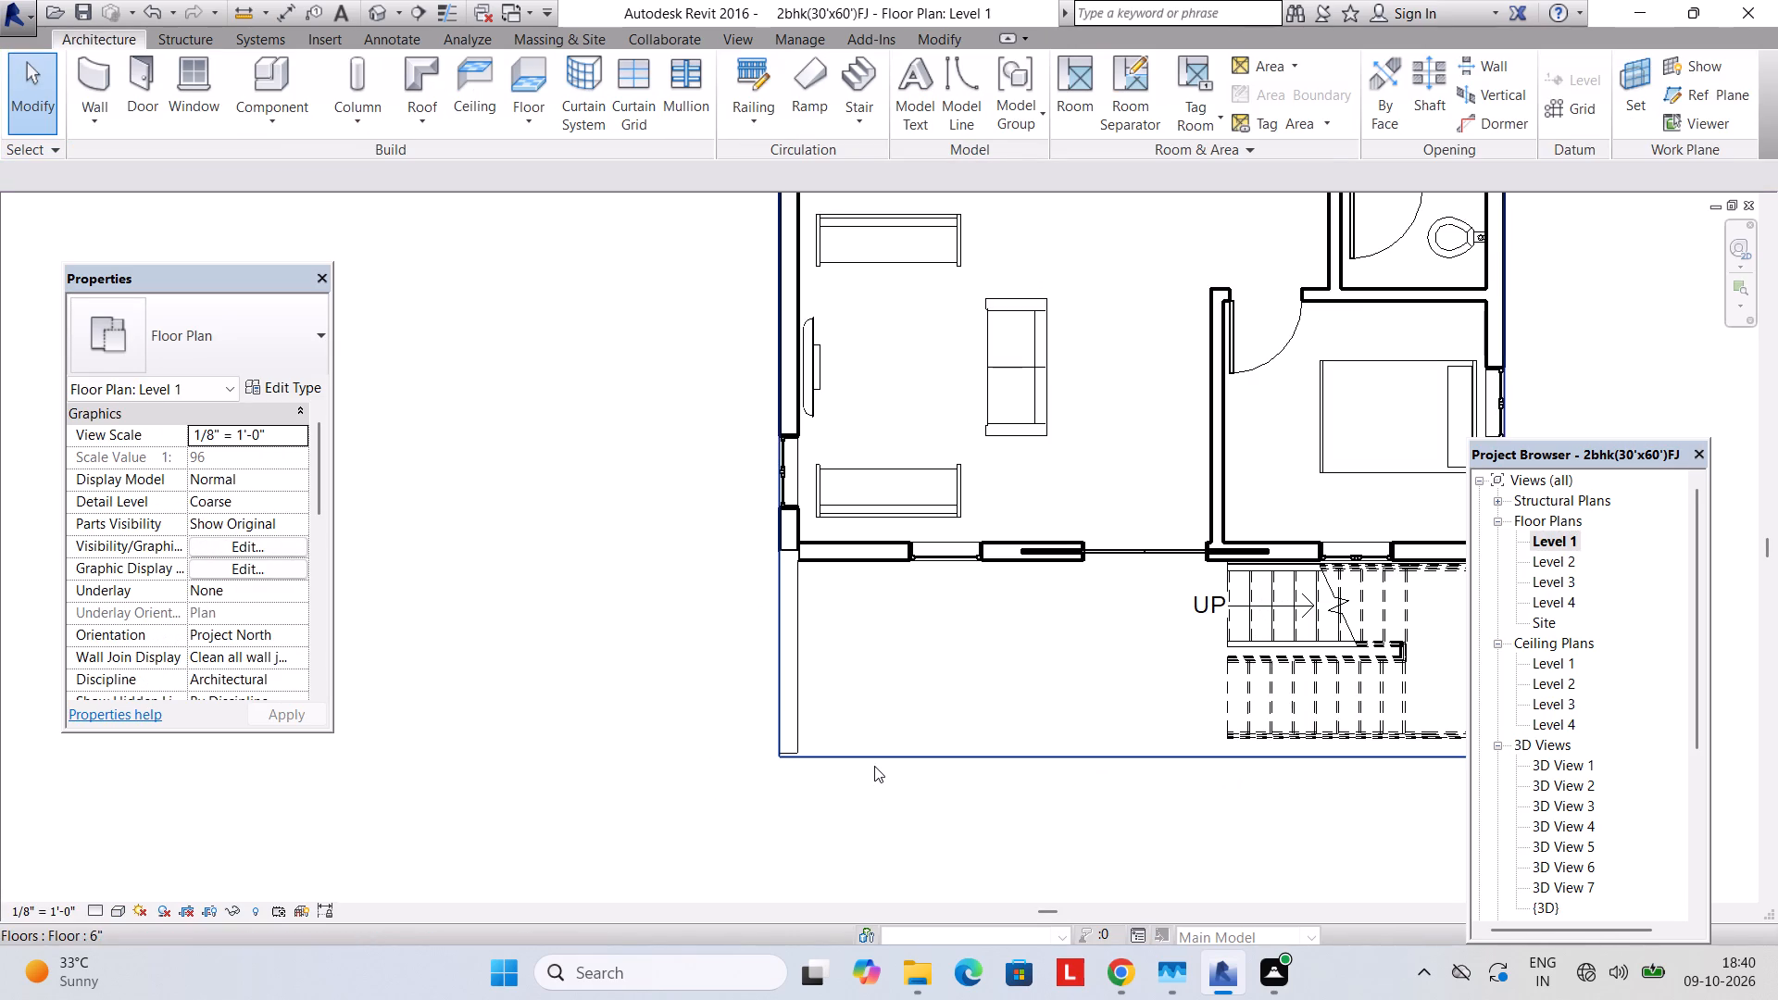
scroll(874, 766, "up", 1)
left_click(879, 762)
left_click(918, 116)
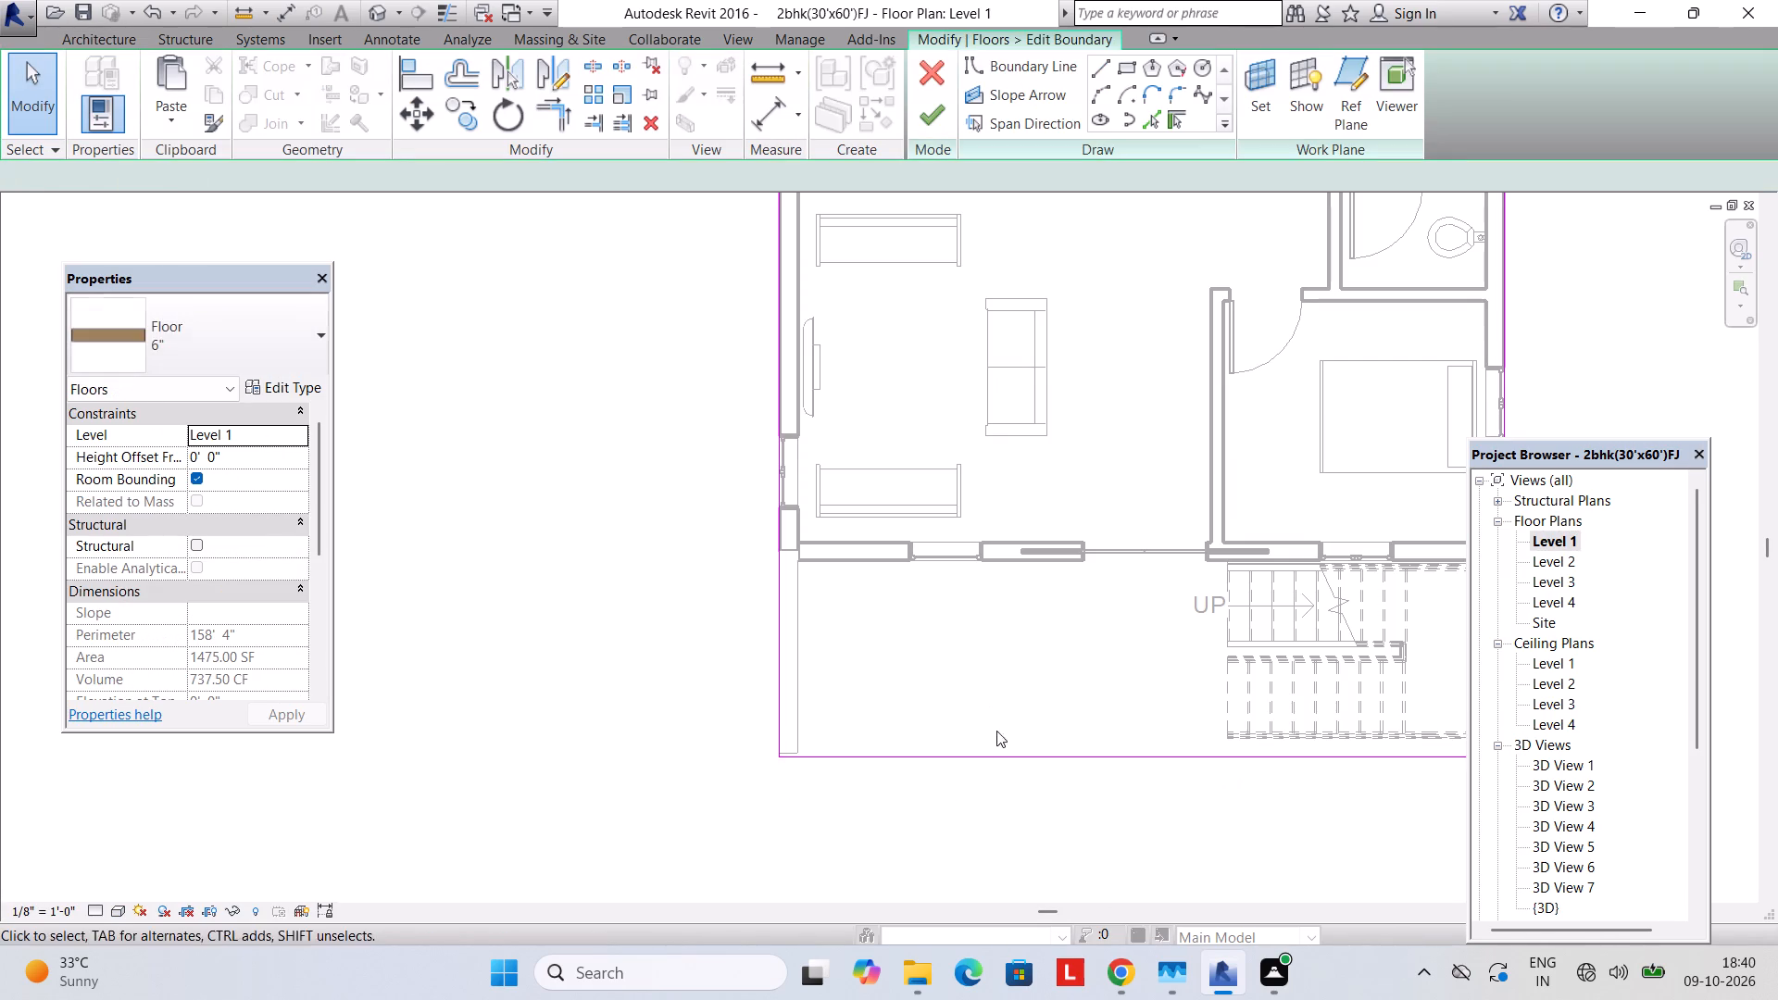
left_click(999, 756)
key("Up")
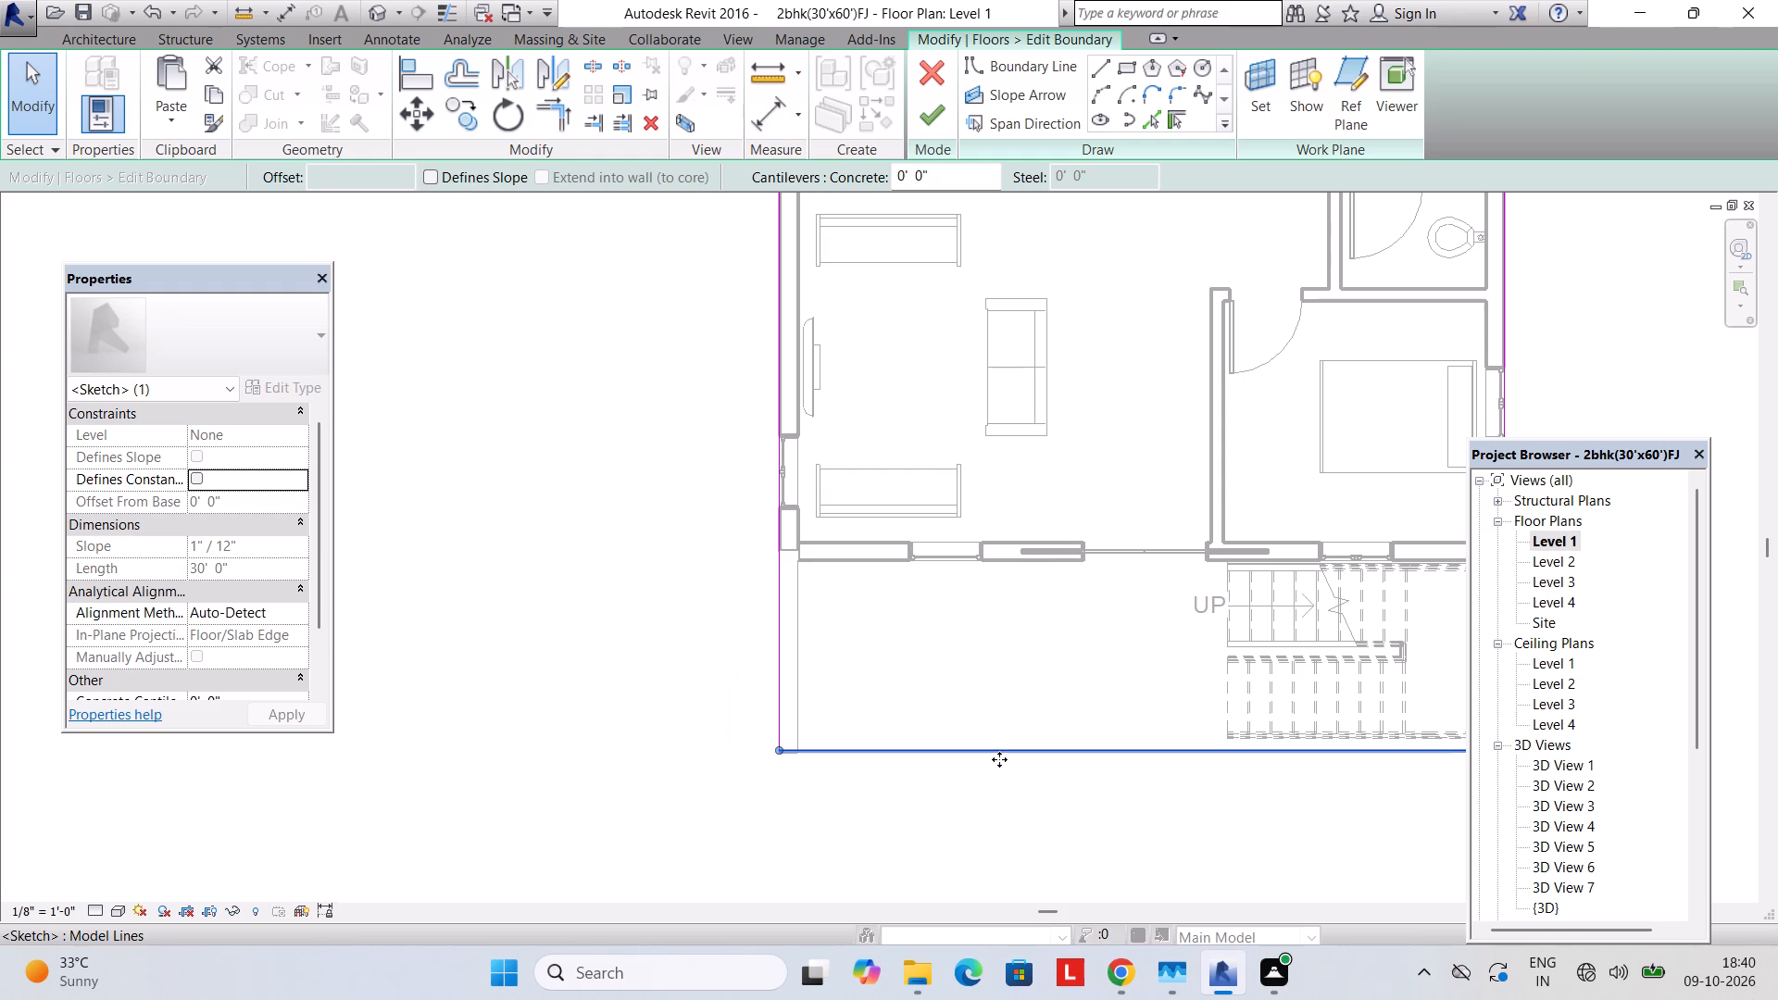
key("Escape")
middle_click_drag(1000, 769, 890, 776)
scroll(785, 782, "up", 6)
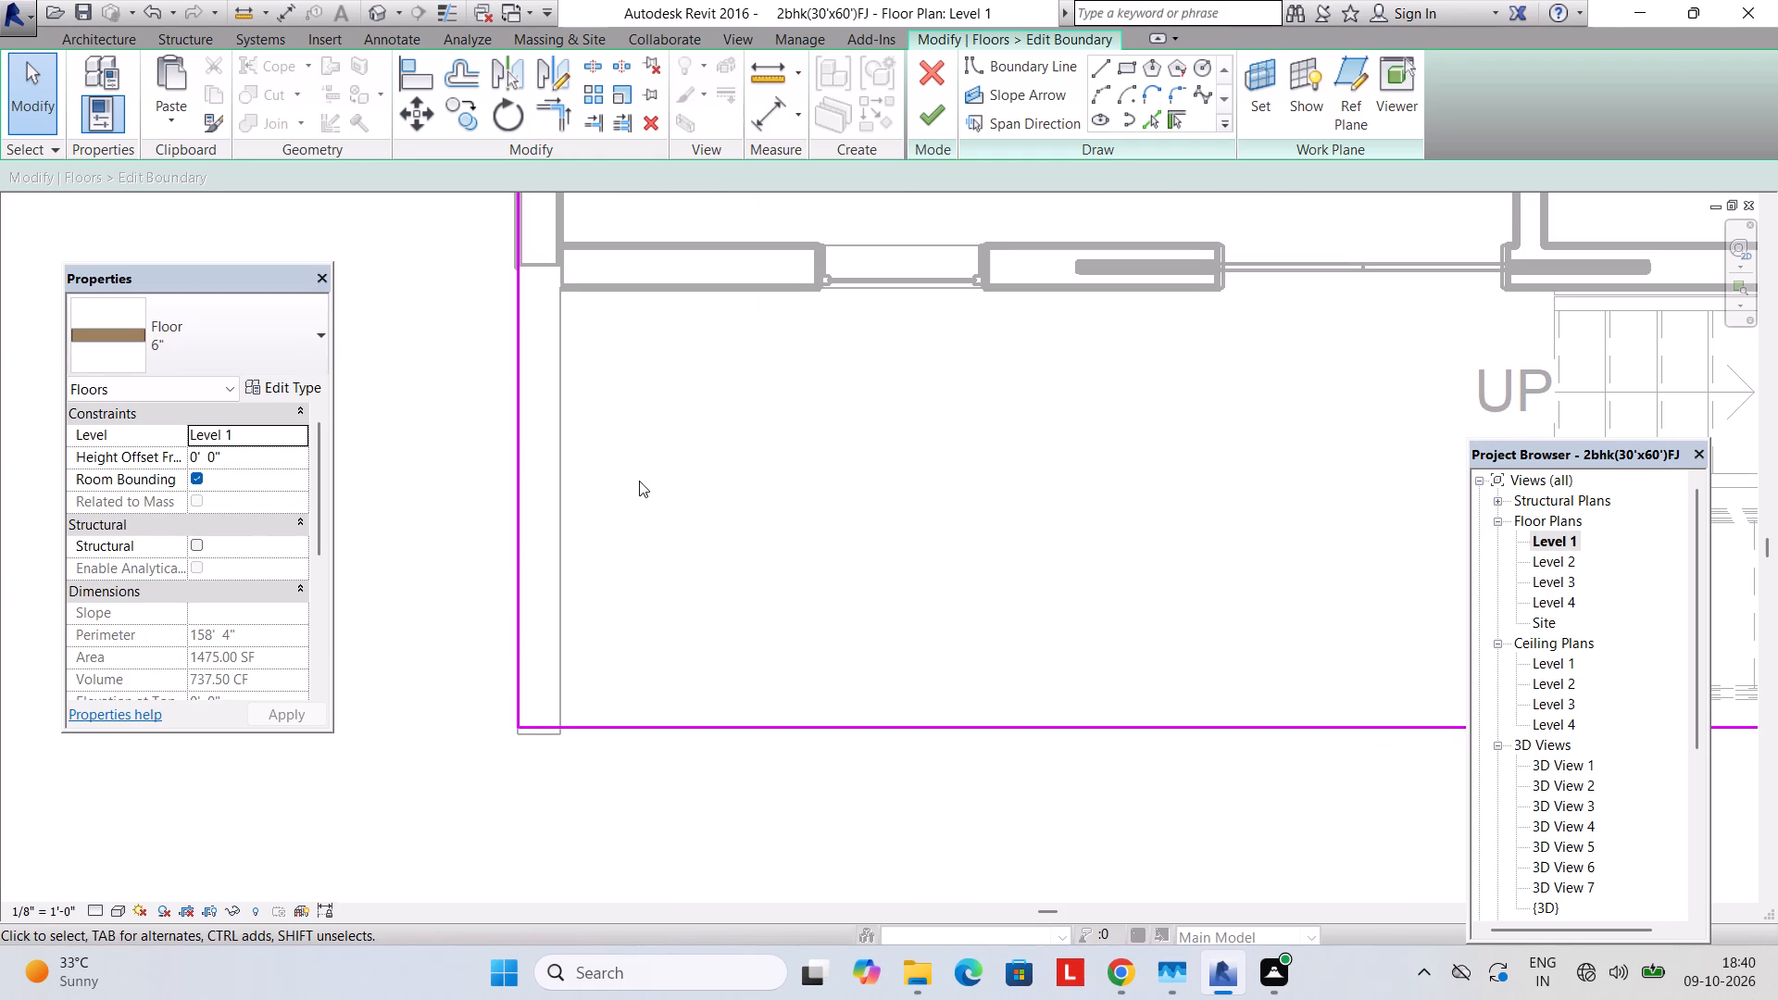
left_click(934, 118)
middle_click_drag(883, 407, 867, 531)
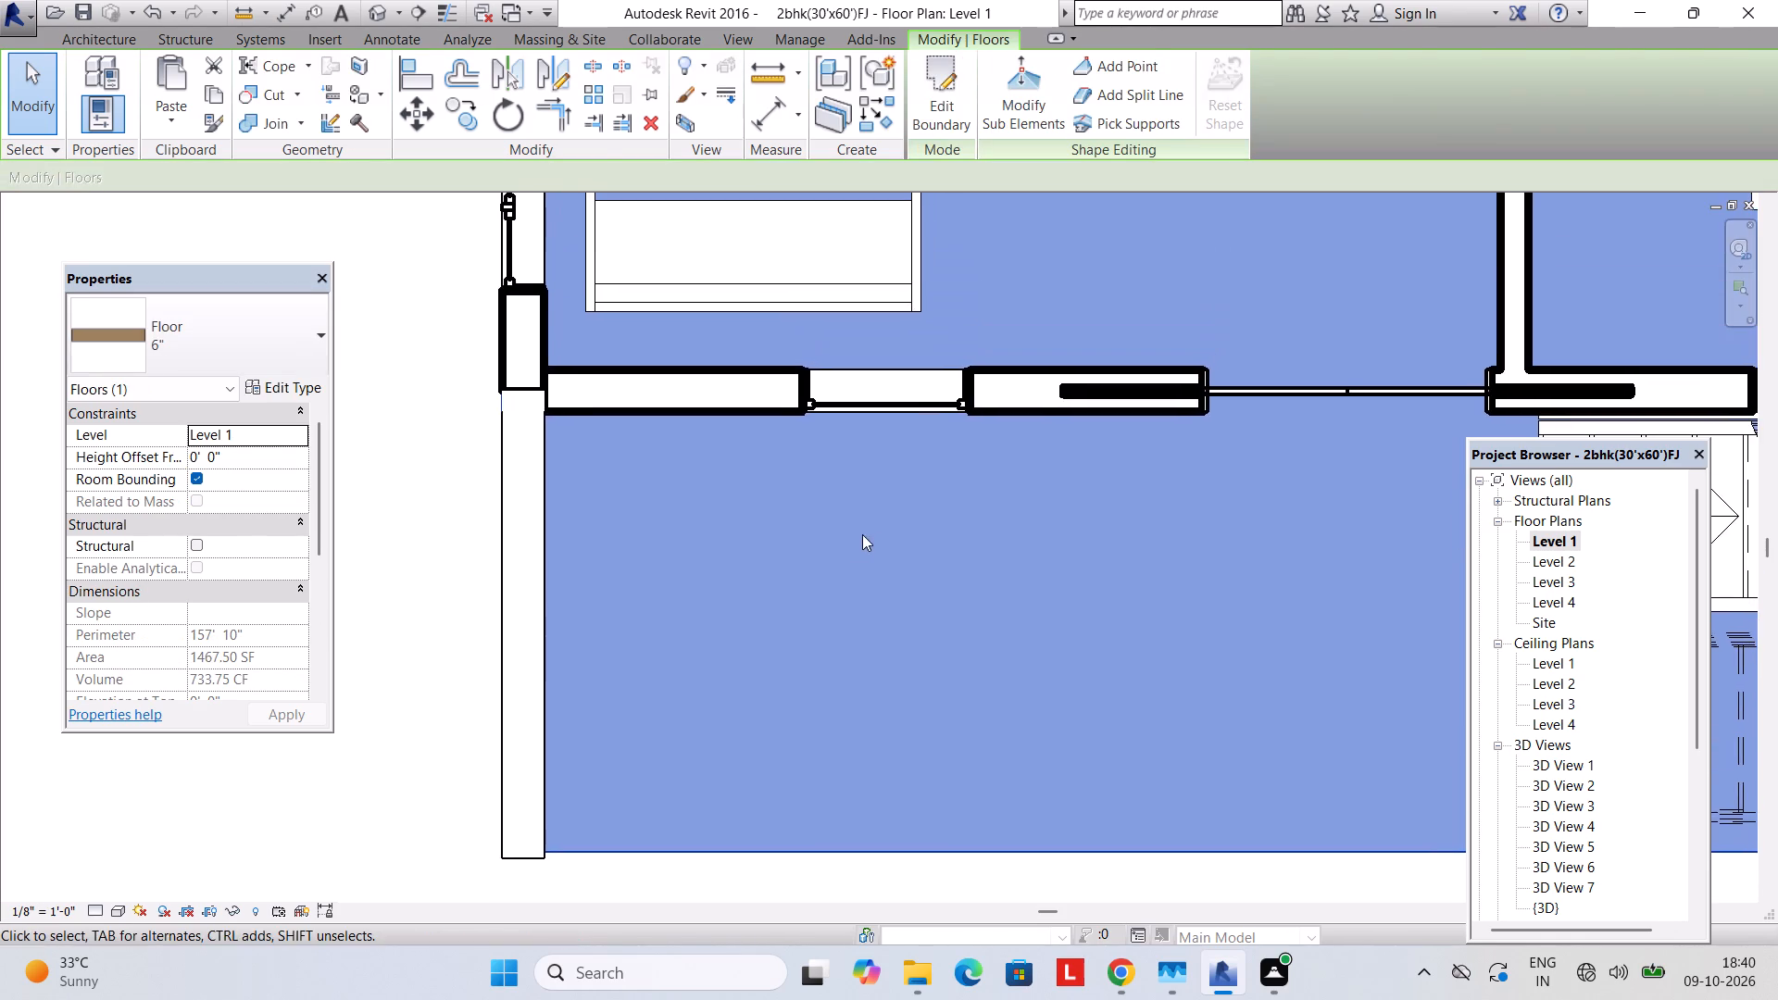
key("Escape")
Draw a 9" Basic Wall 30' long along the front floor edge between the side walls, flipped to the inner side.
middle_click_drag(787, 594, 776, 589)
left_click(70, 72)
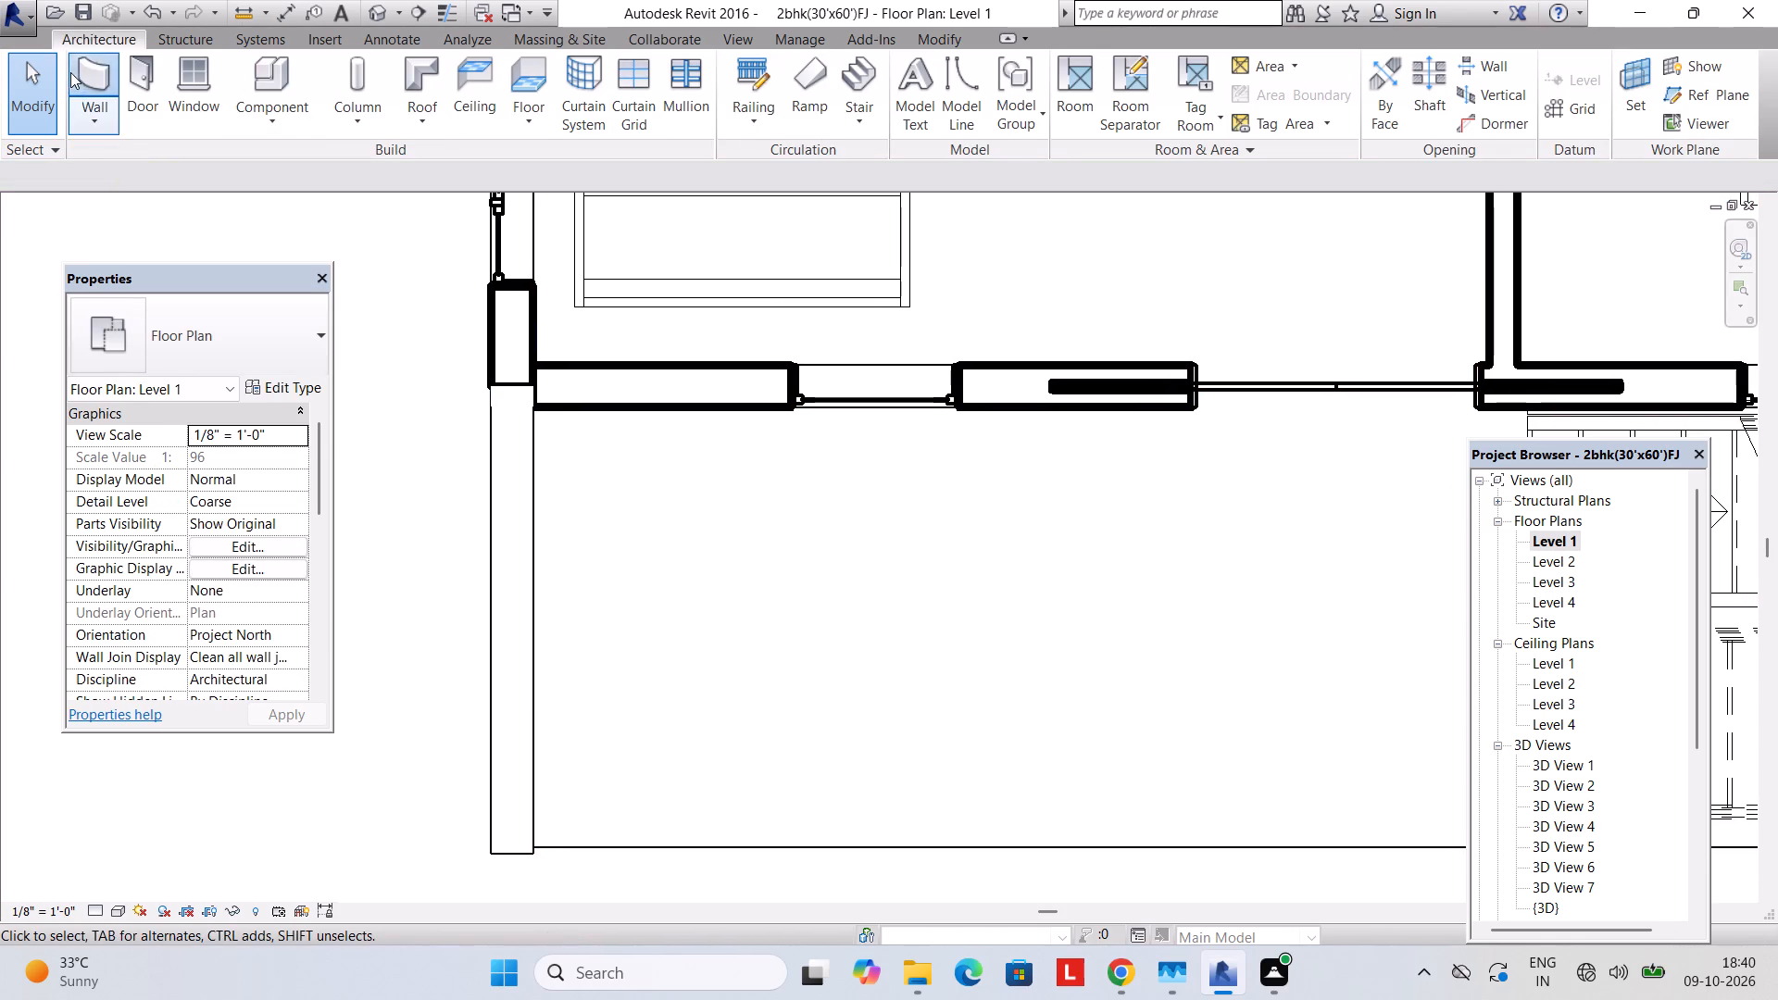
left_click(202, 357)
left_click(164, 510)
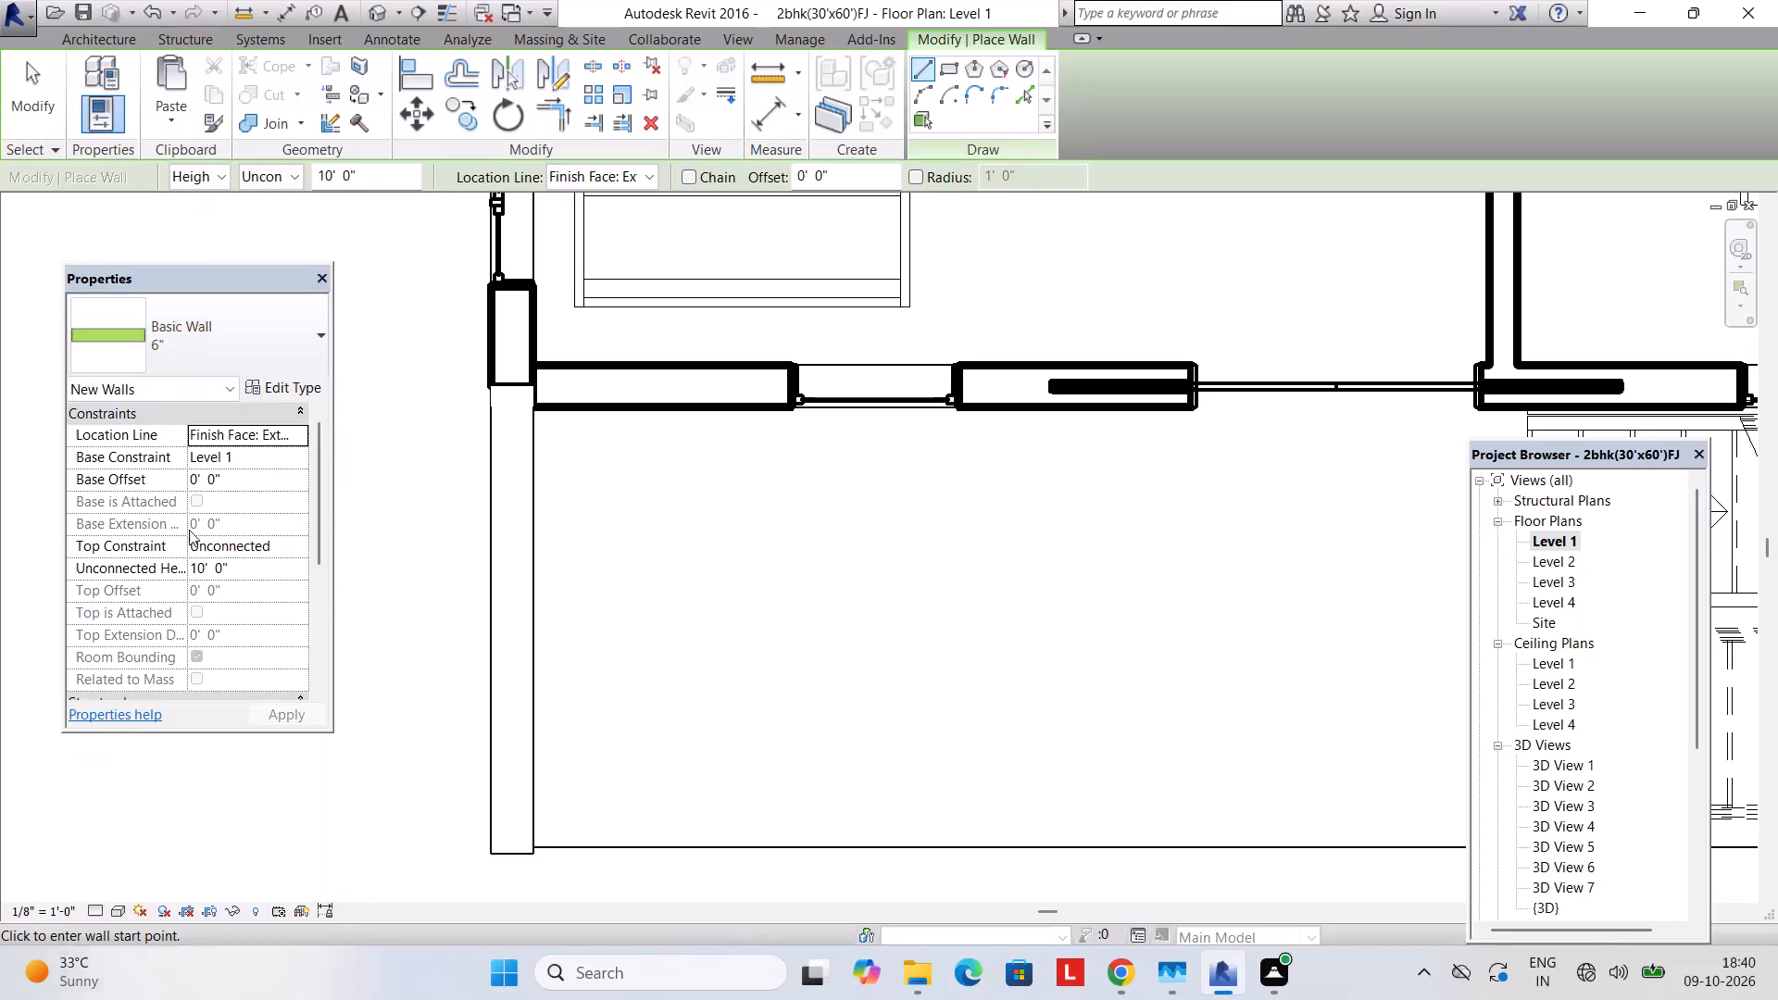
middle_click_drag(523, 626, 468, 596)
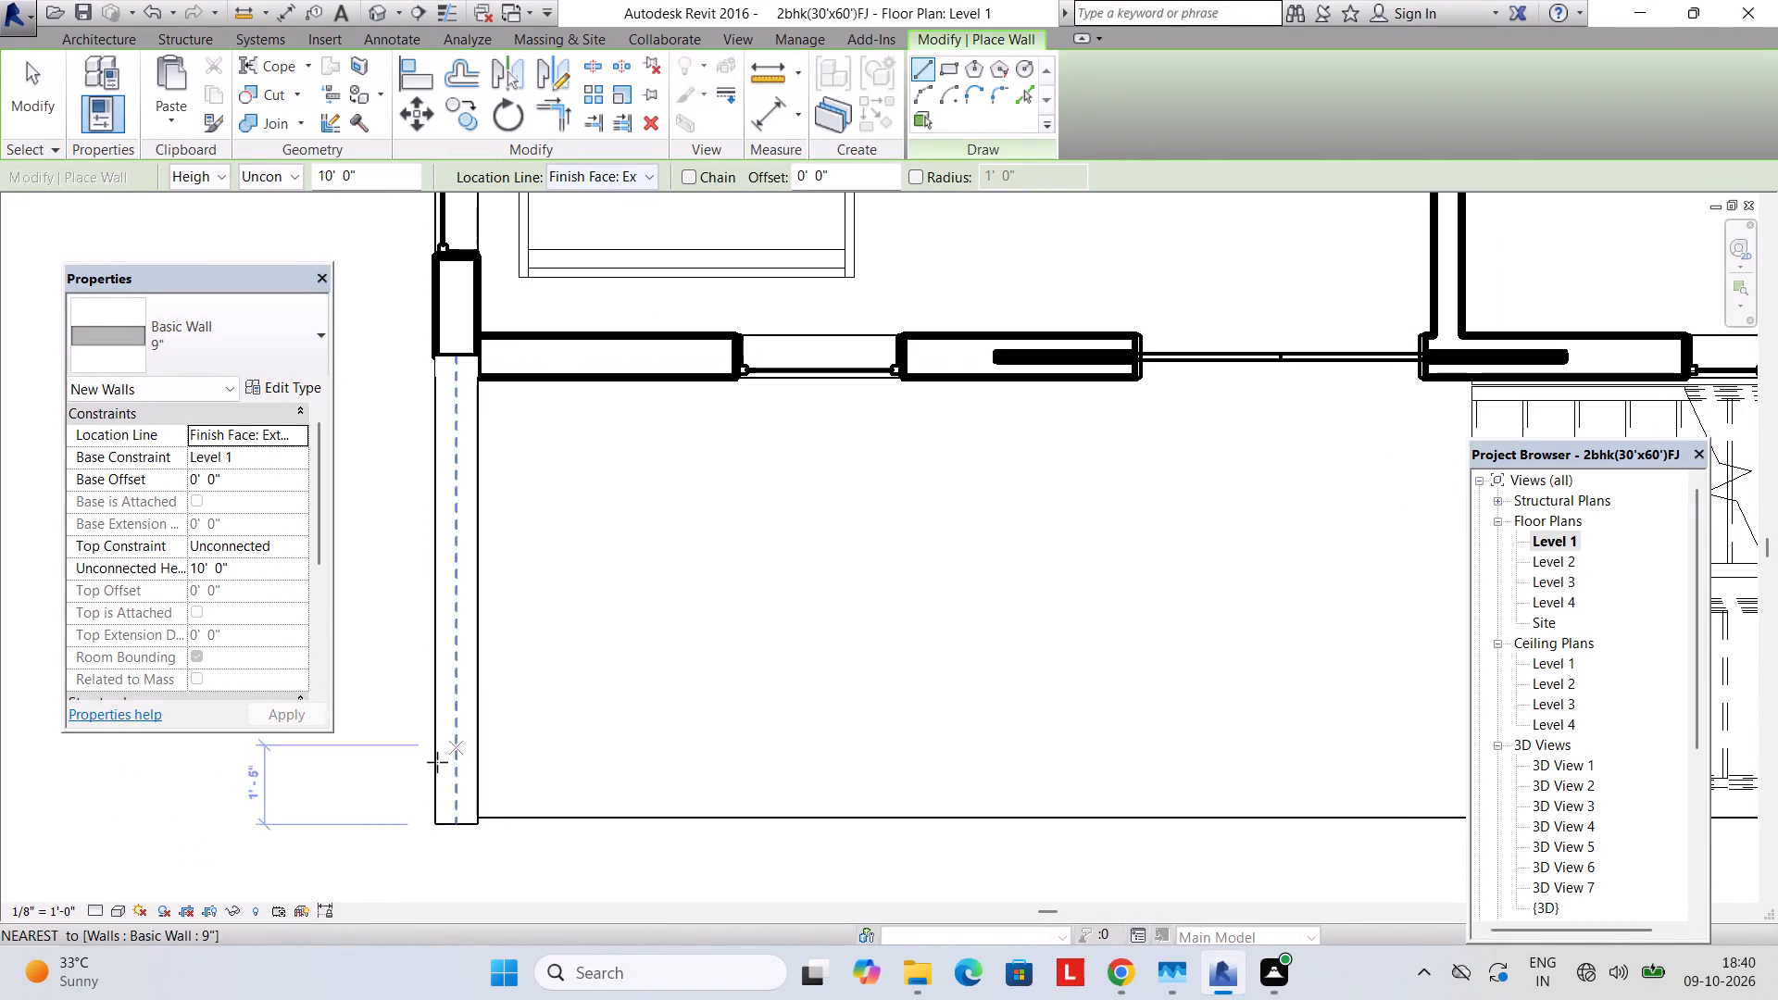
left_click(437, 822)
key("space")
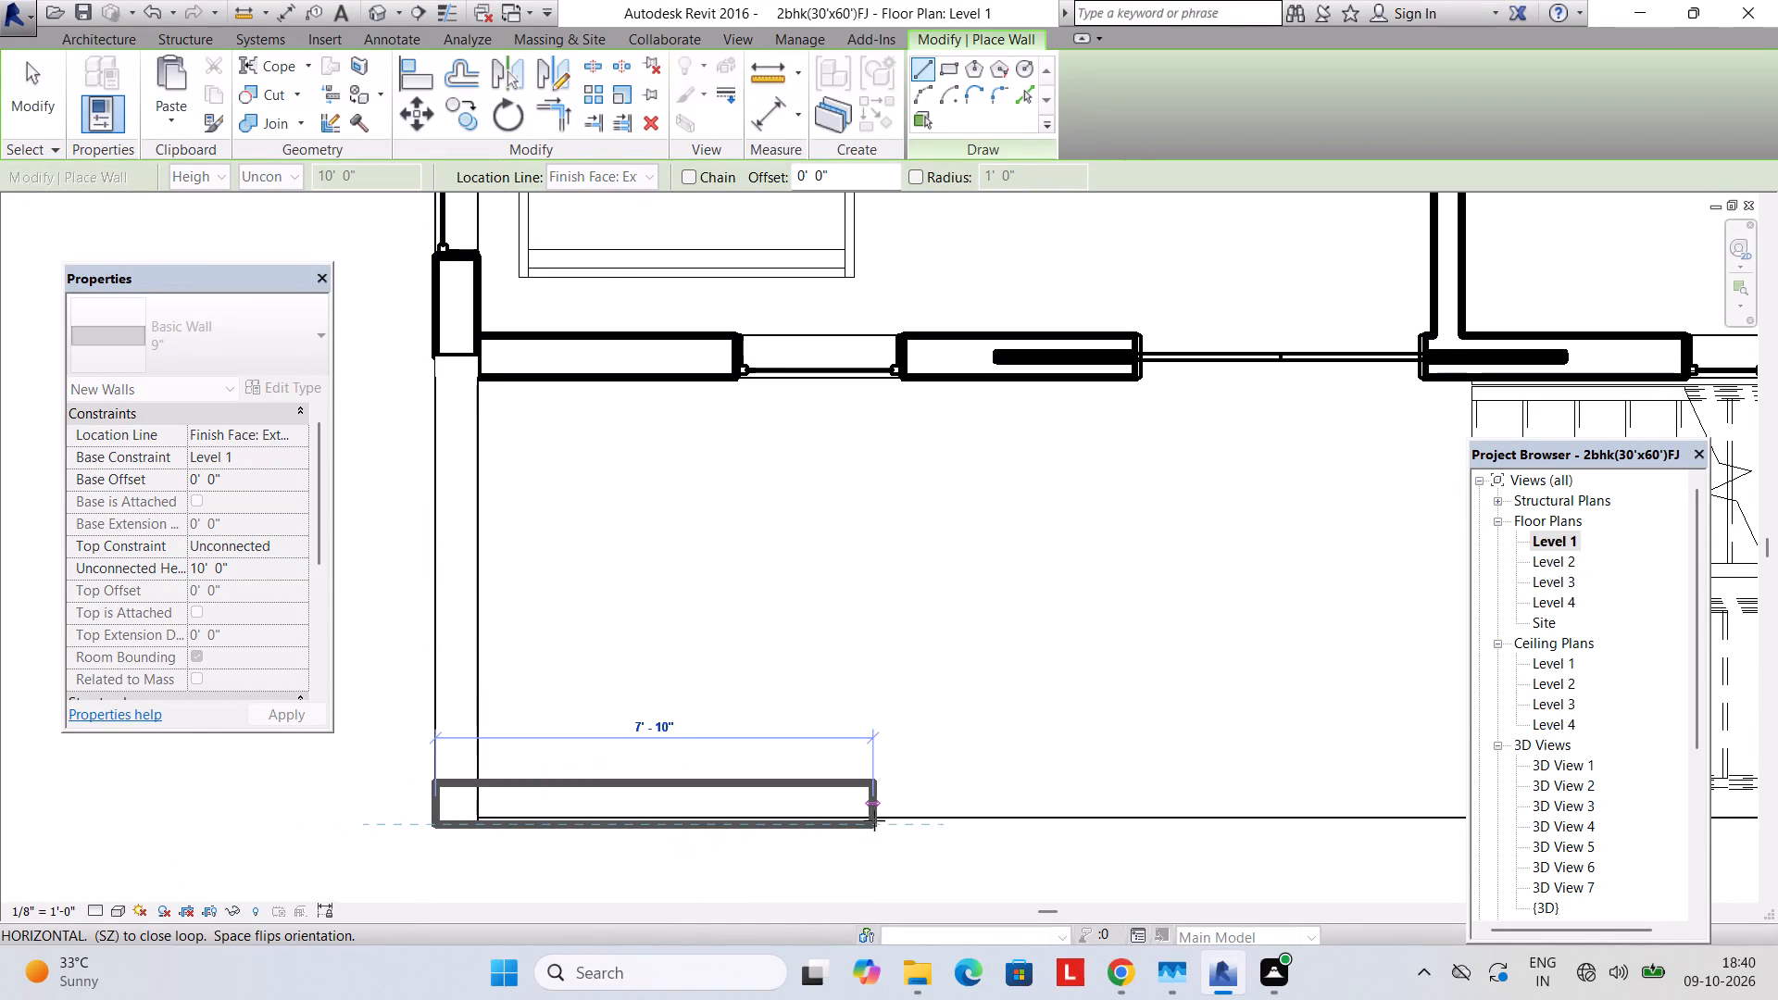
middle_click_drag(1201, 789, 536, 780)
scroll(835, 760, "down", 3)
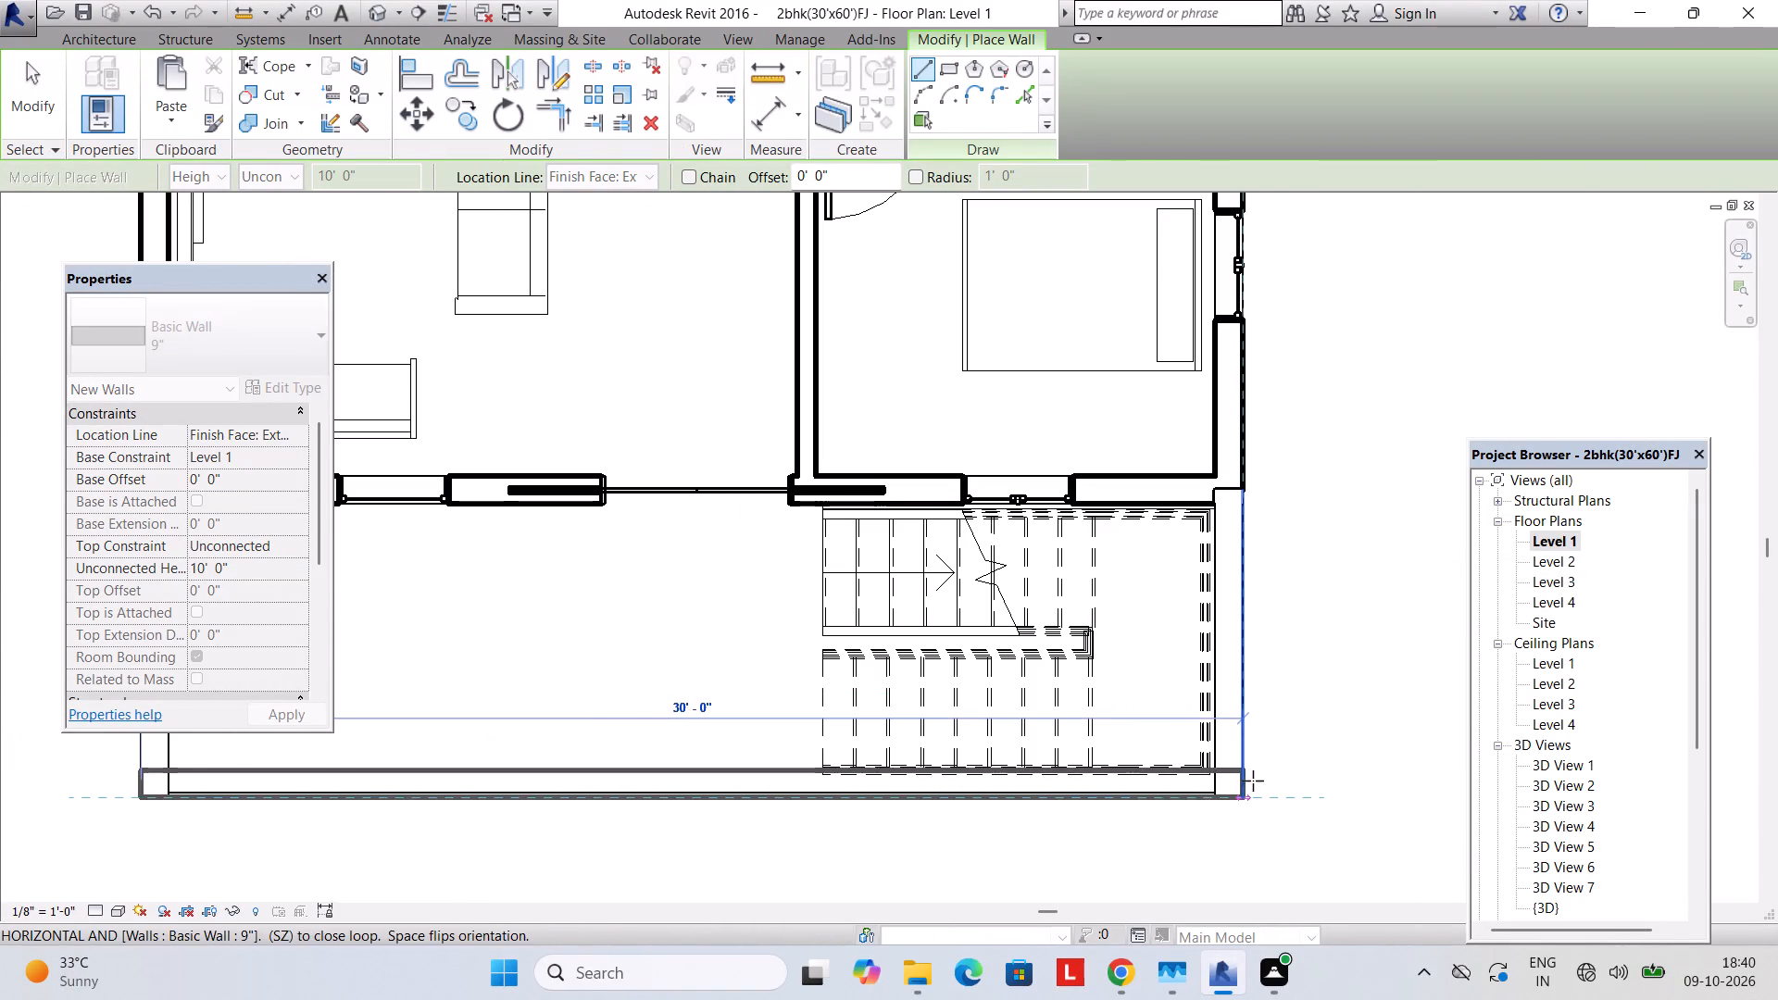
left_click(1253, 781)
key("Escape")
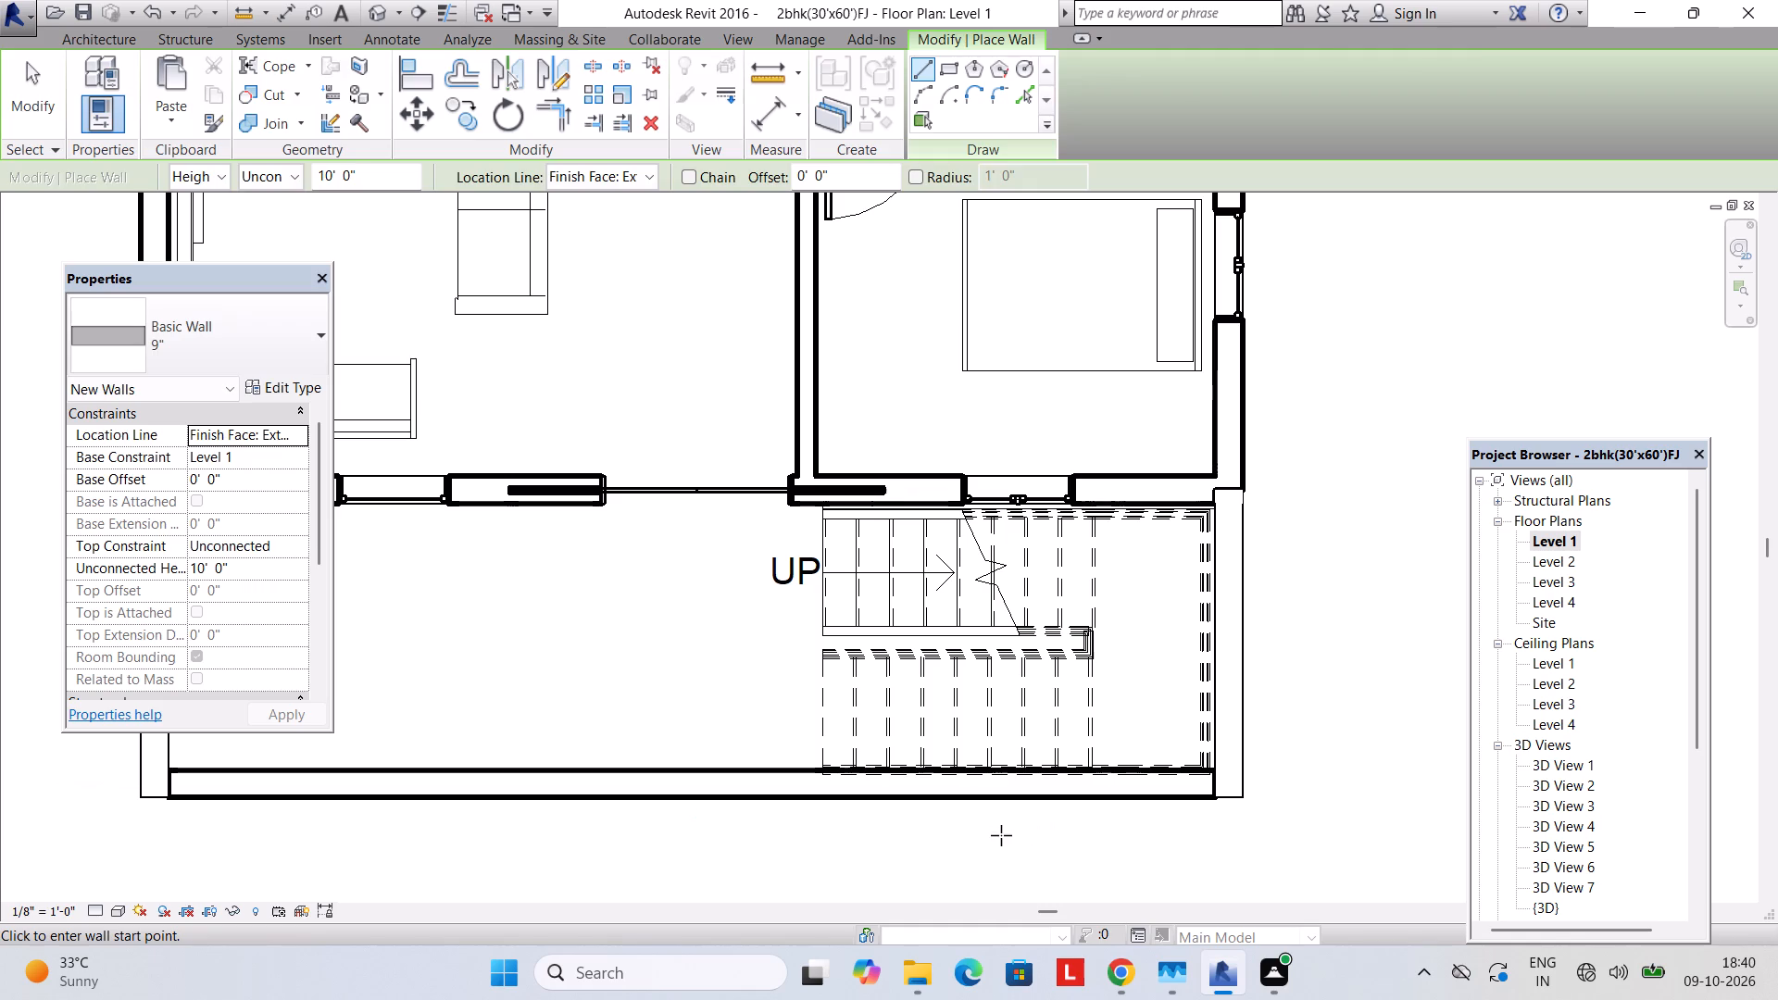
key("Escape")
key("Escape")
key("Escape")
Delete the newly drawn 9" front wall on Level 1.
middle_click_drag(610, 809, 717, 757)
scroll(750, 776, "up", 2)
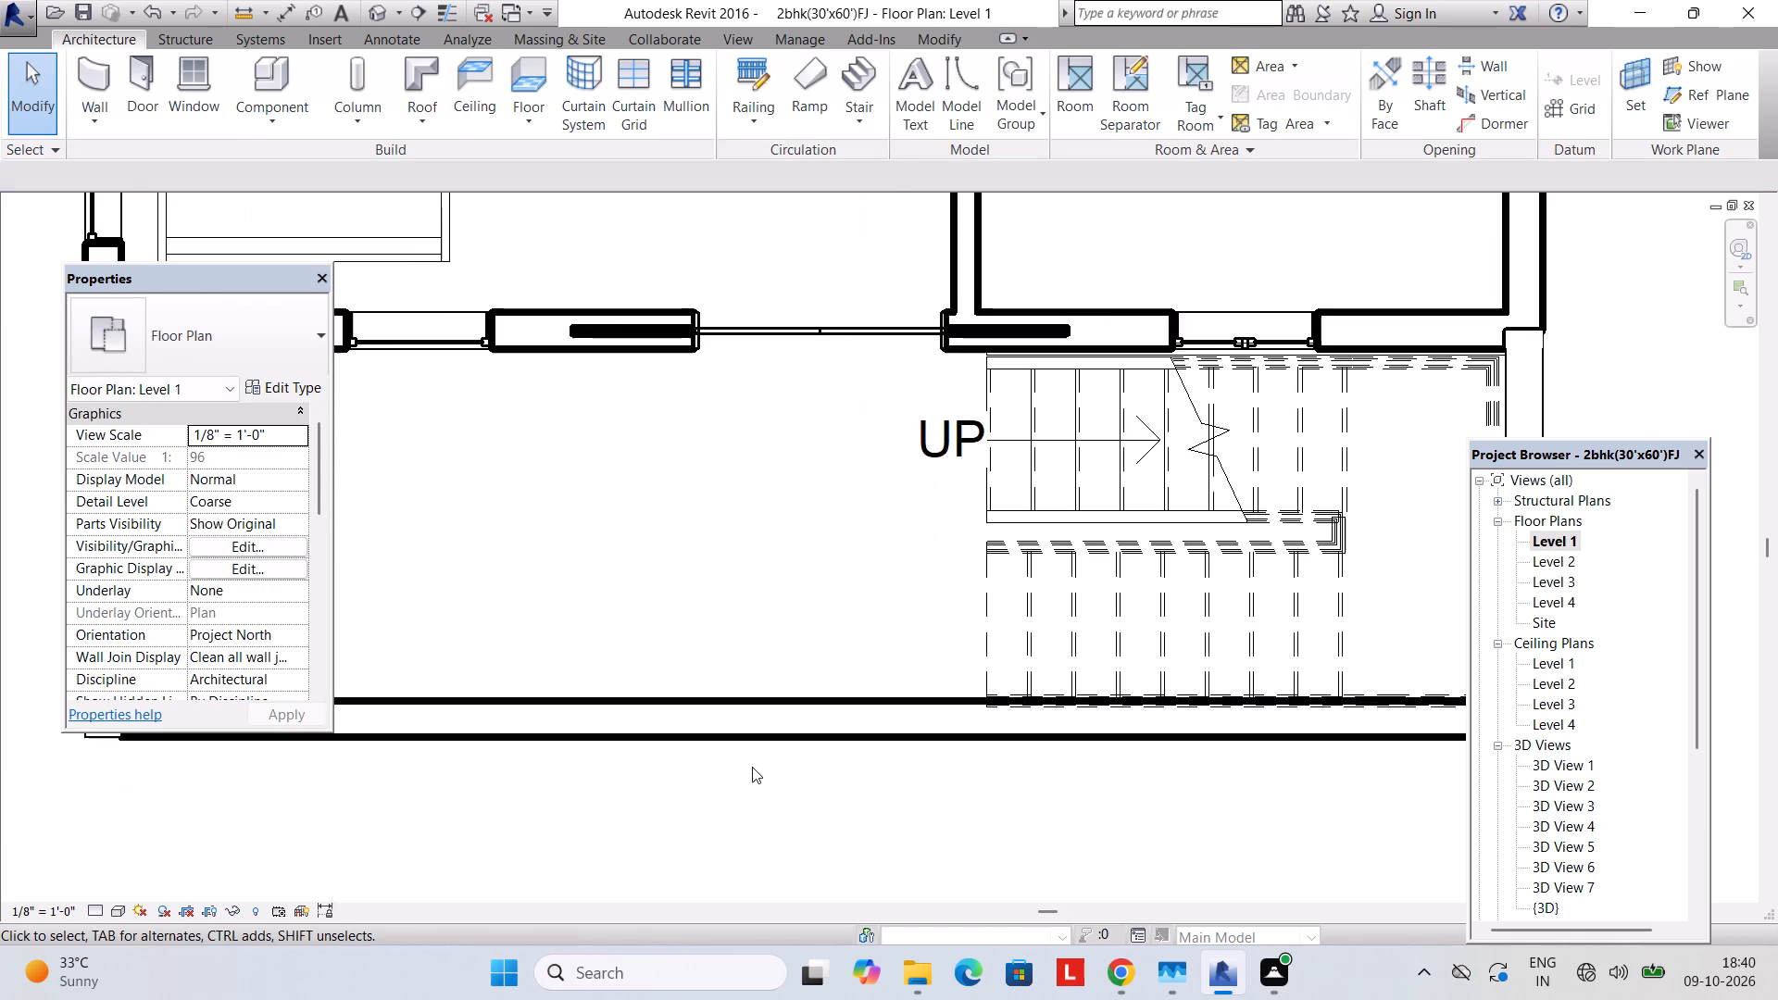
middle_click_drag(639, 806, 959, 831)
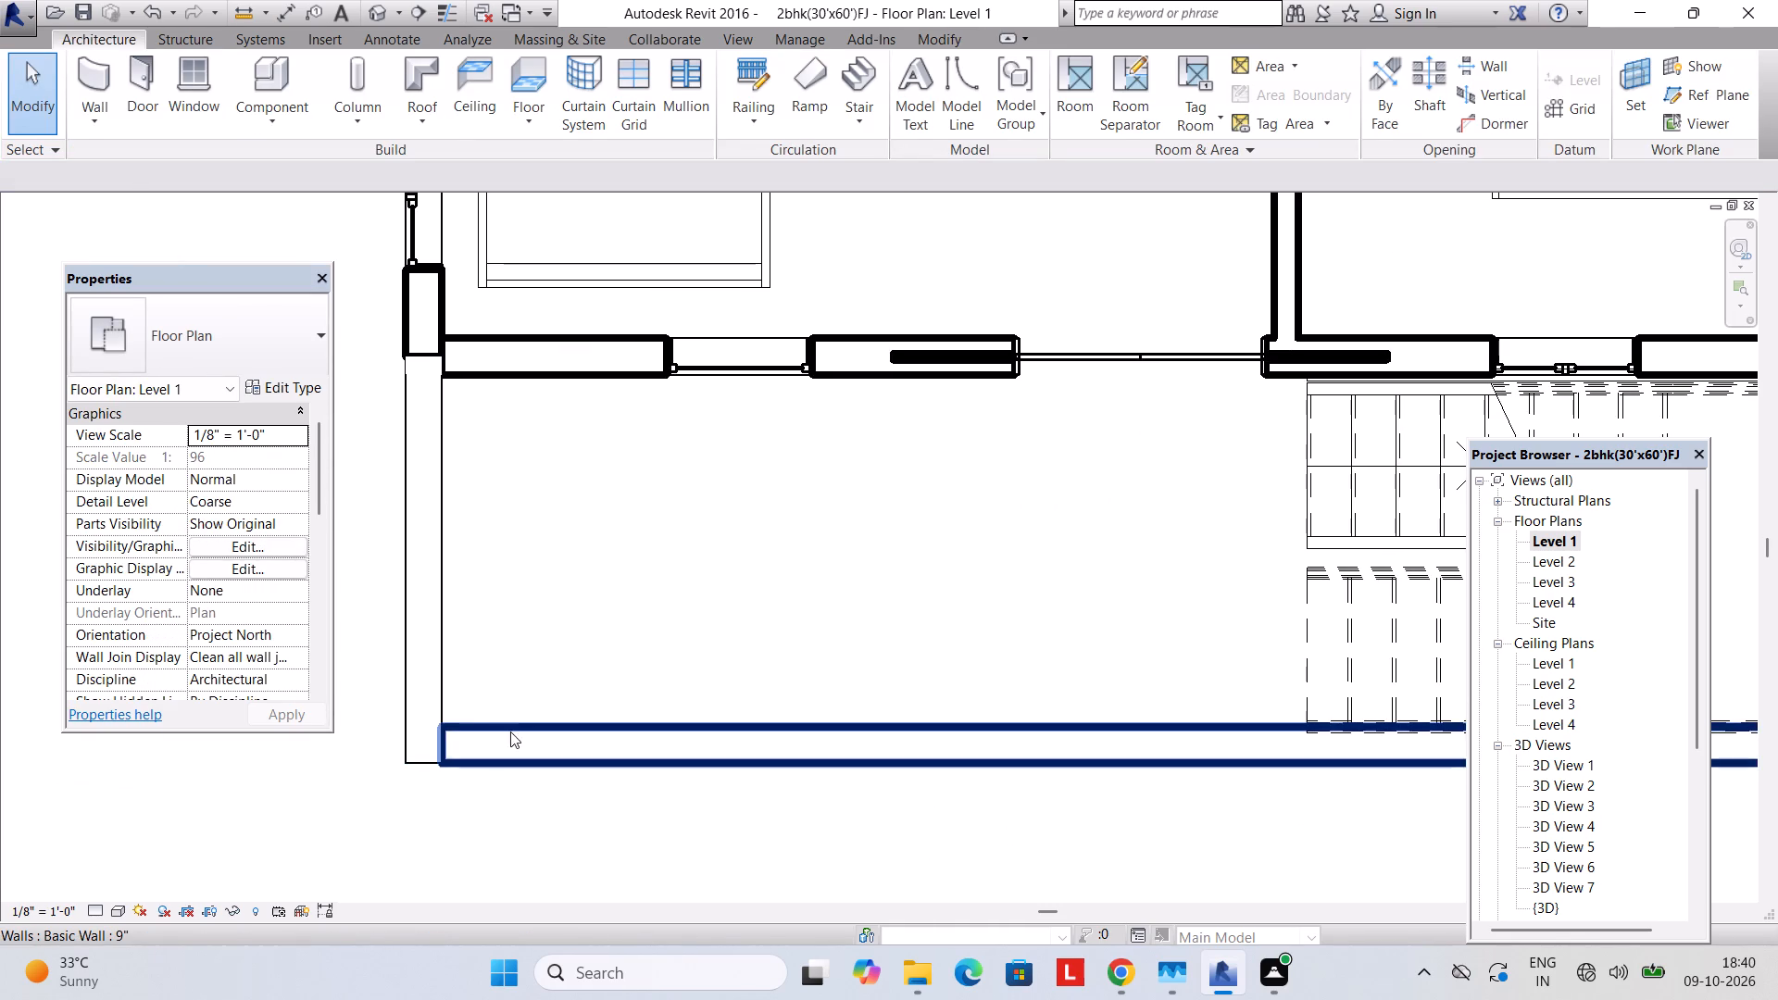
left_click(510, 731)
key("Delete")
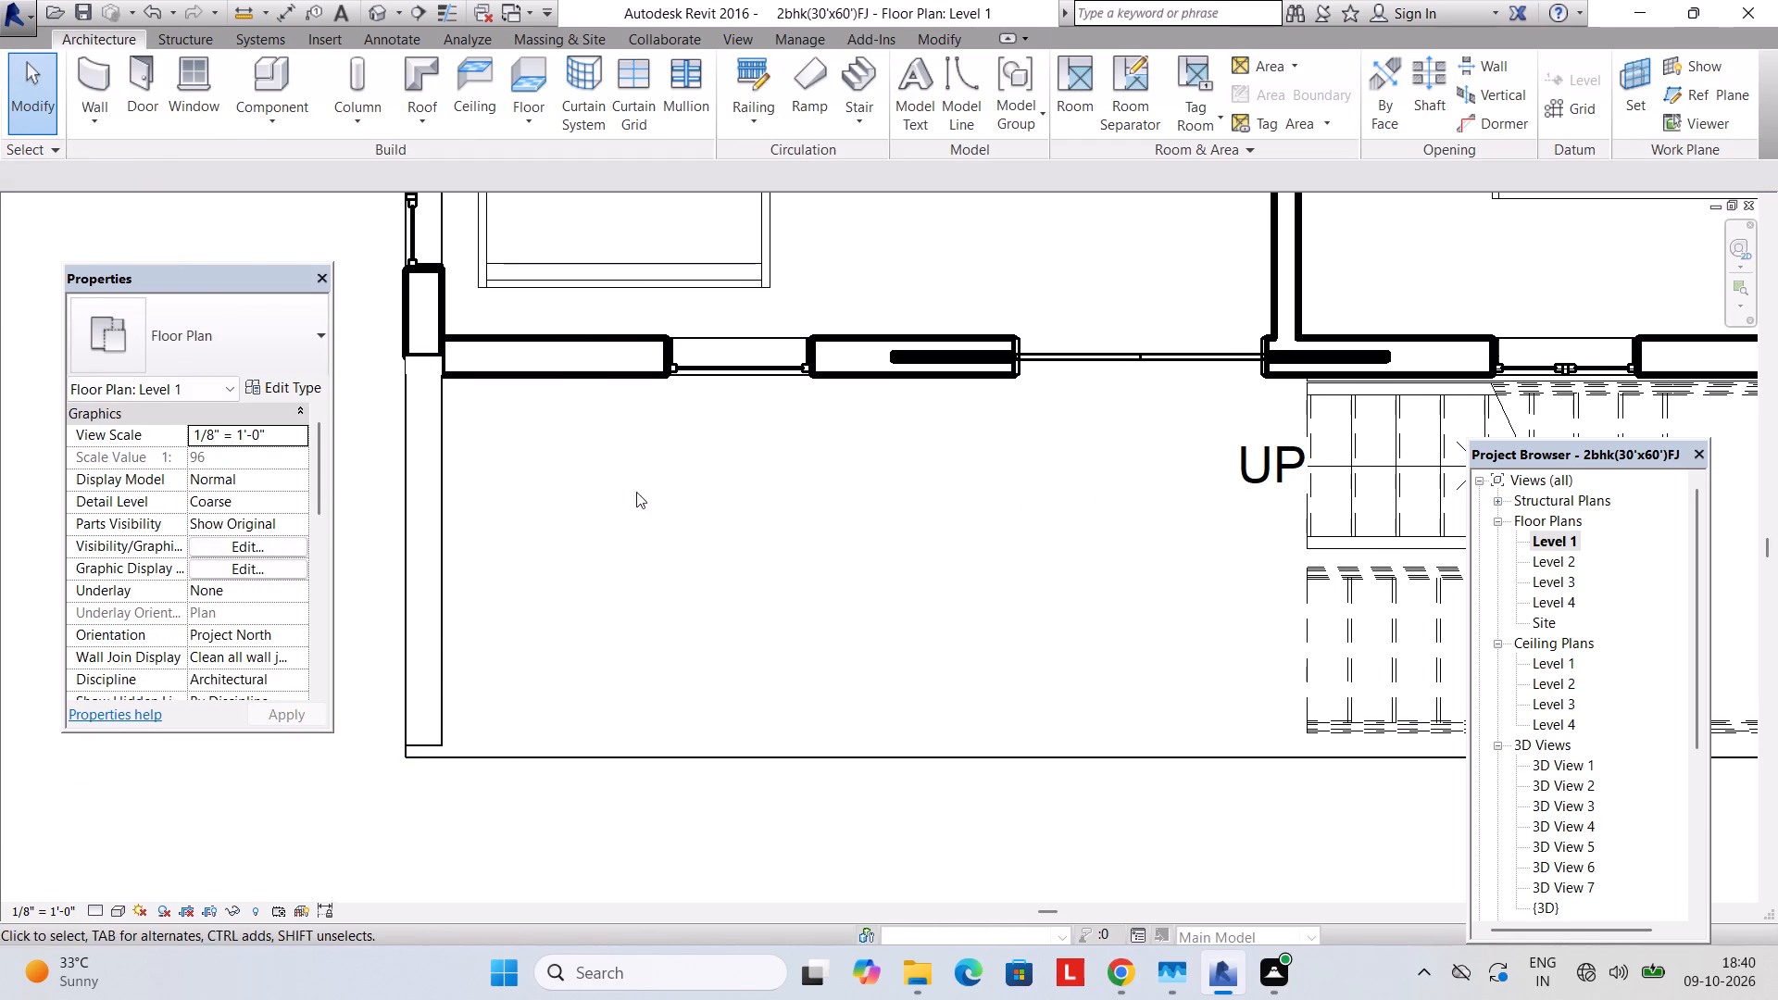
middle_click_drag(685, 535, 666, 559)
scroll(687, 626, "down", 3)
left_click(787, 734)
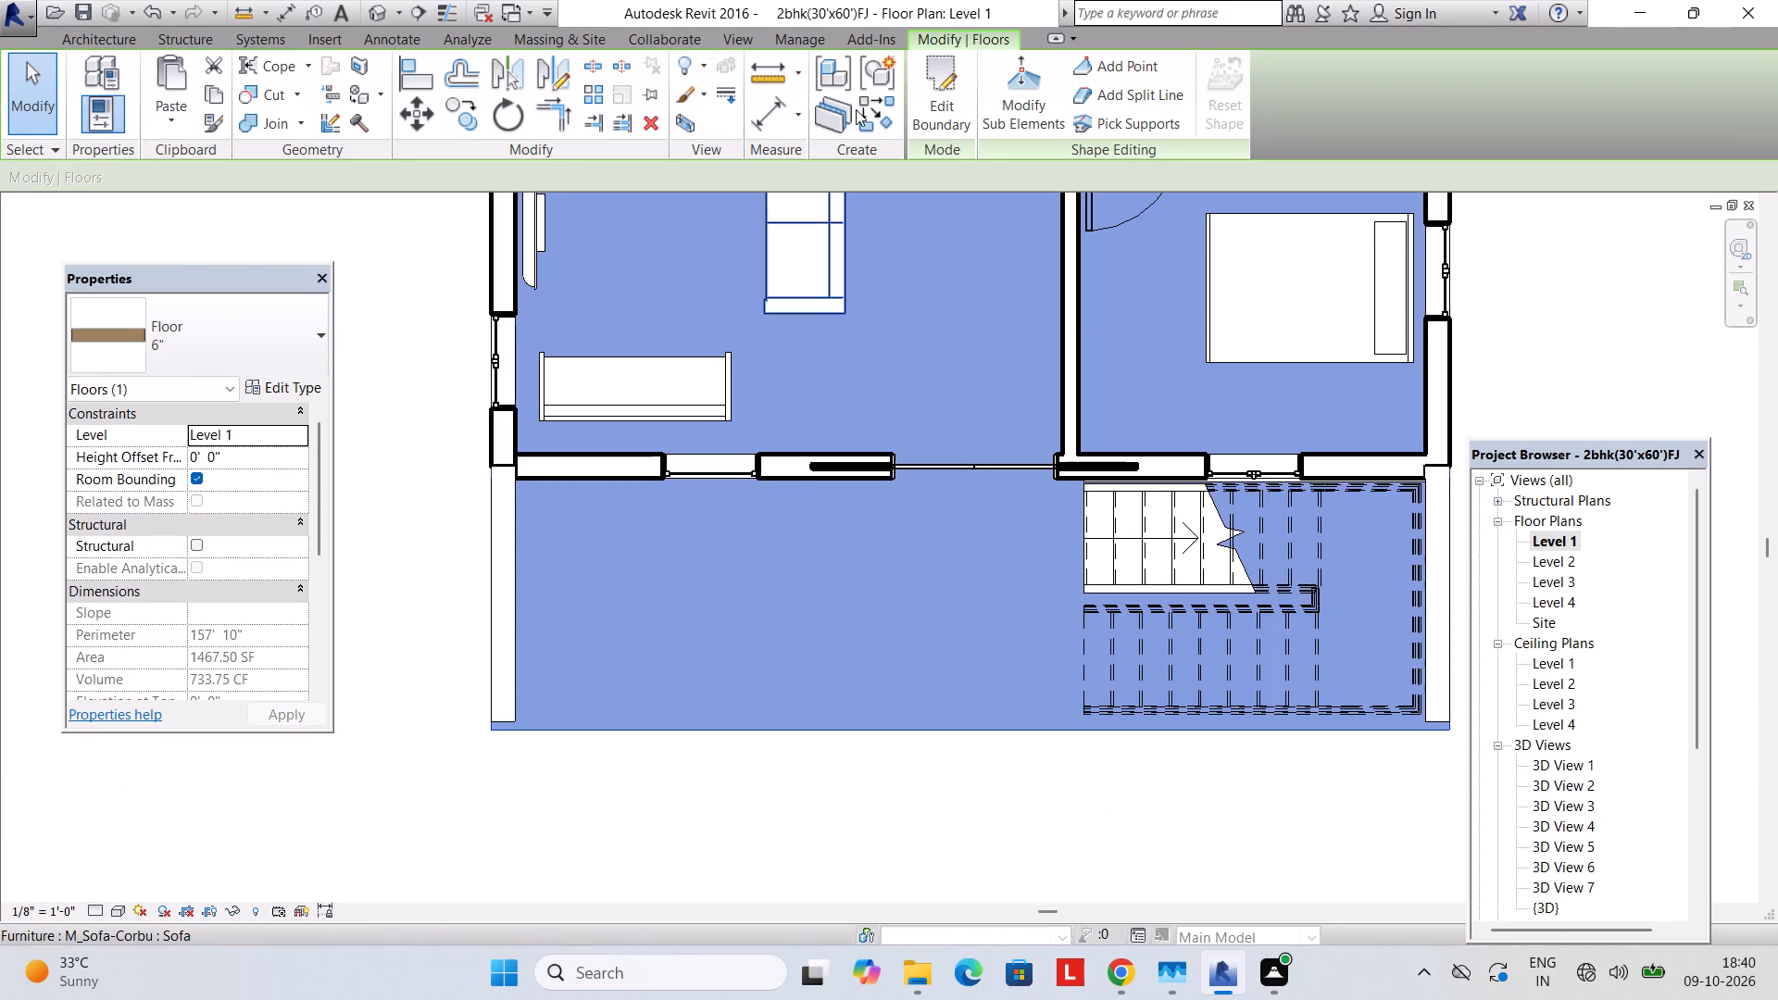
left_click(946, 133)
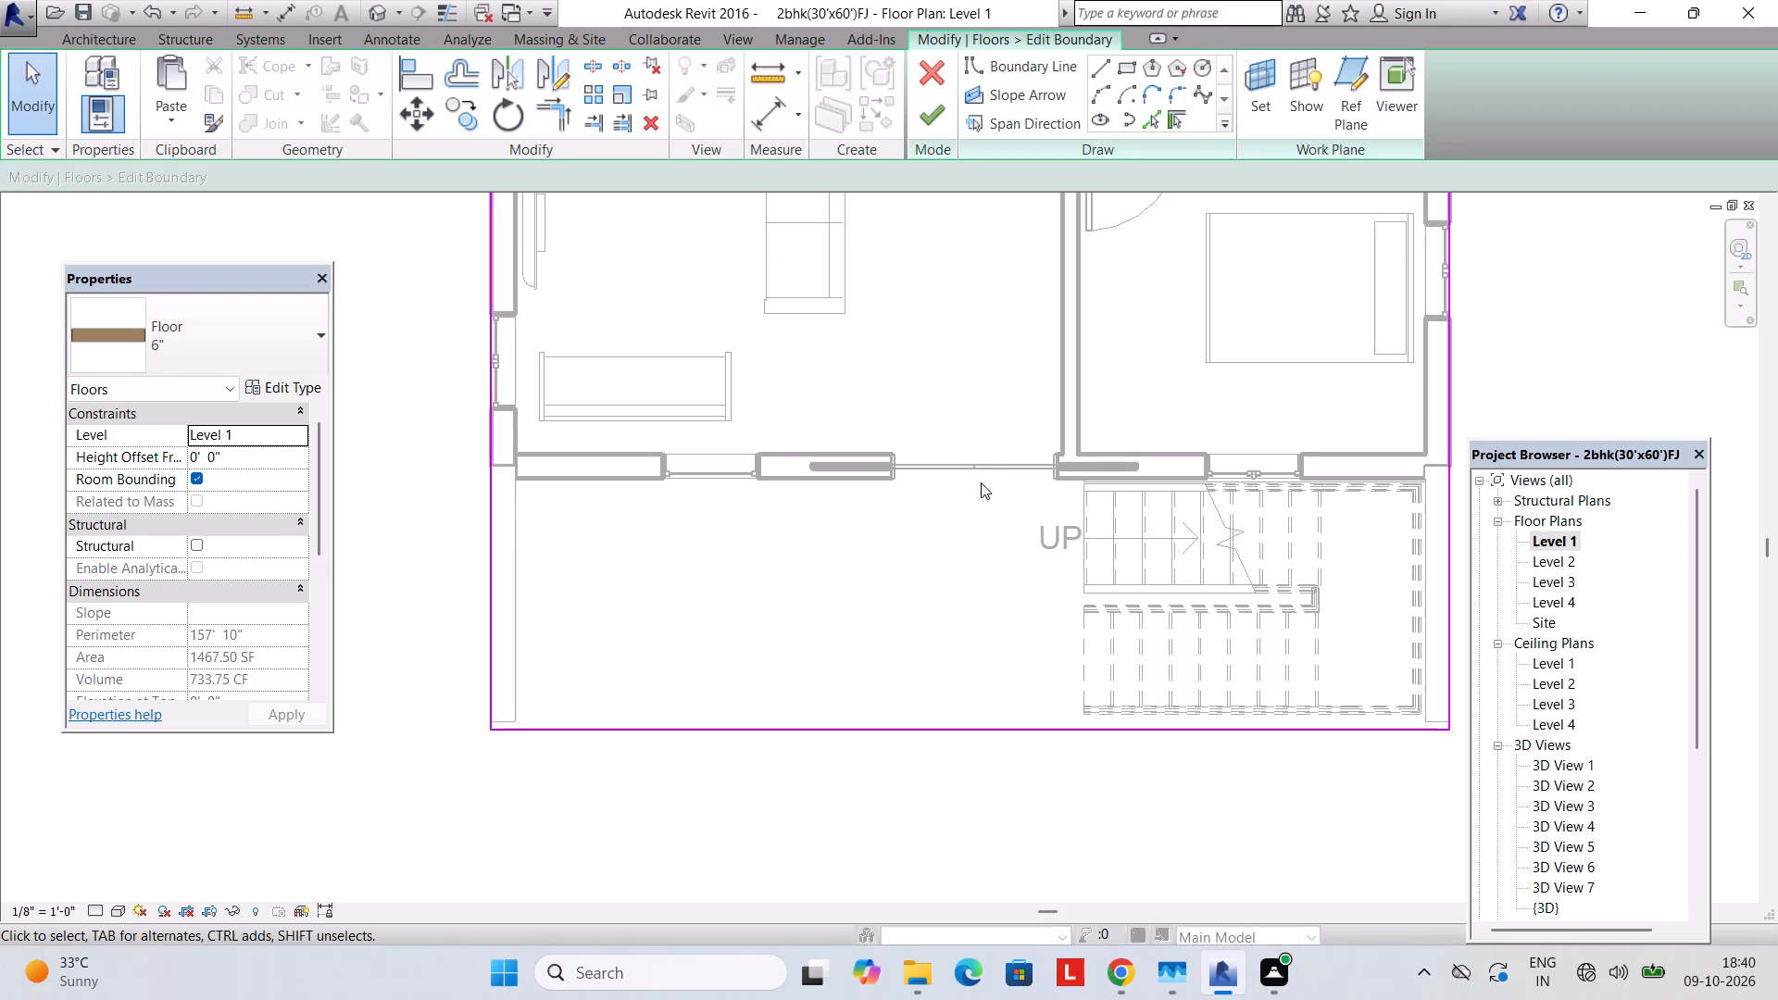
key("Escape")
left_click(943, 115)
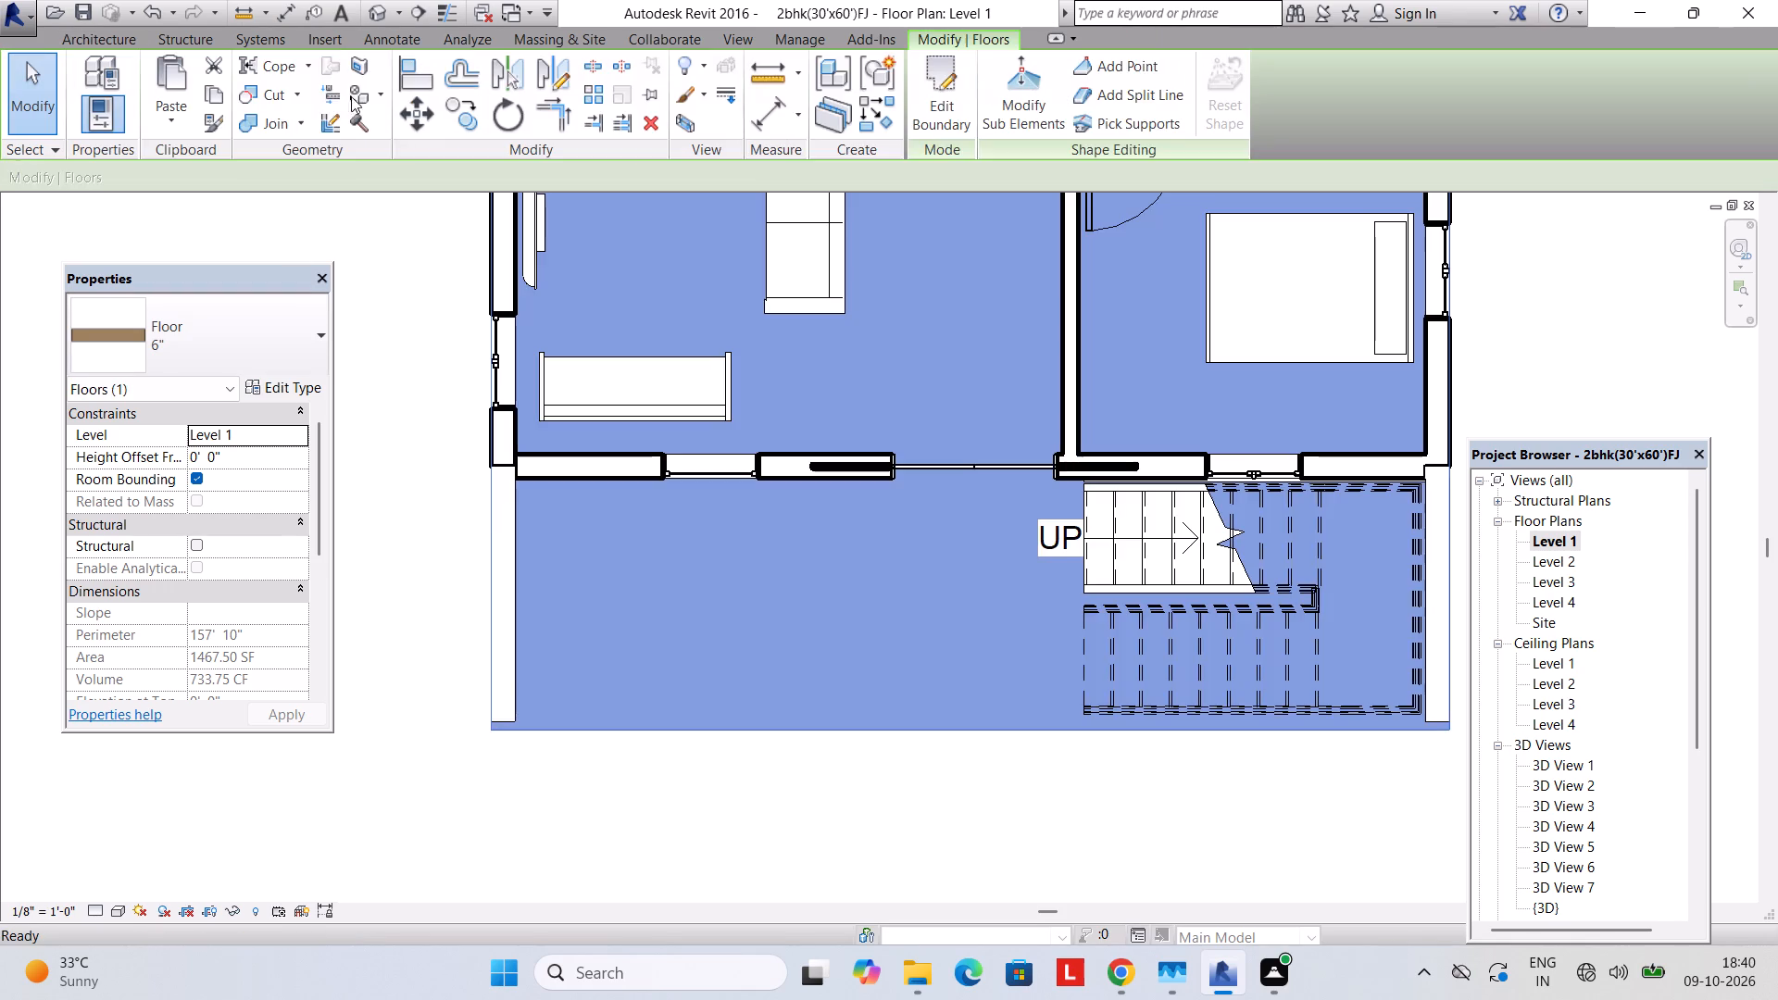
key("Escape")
Draw a 9" Basic Wall 30' long across the front ends of the two side boundary walls on Level 1, thickness facing outward.
left_click(100, 76)
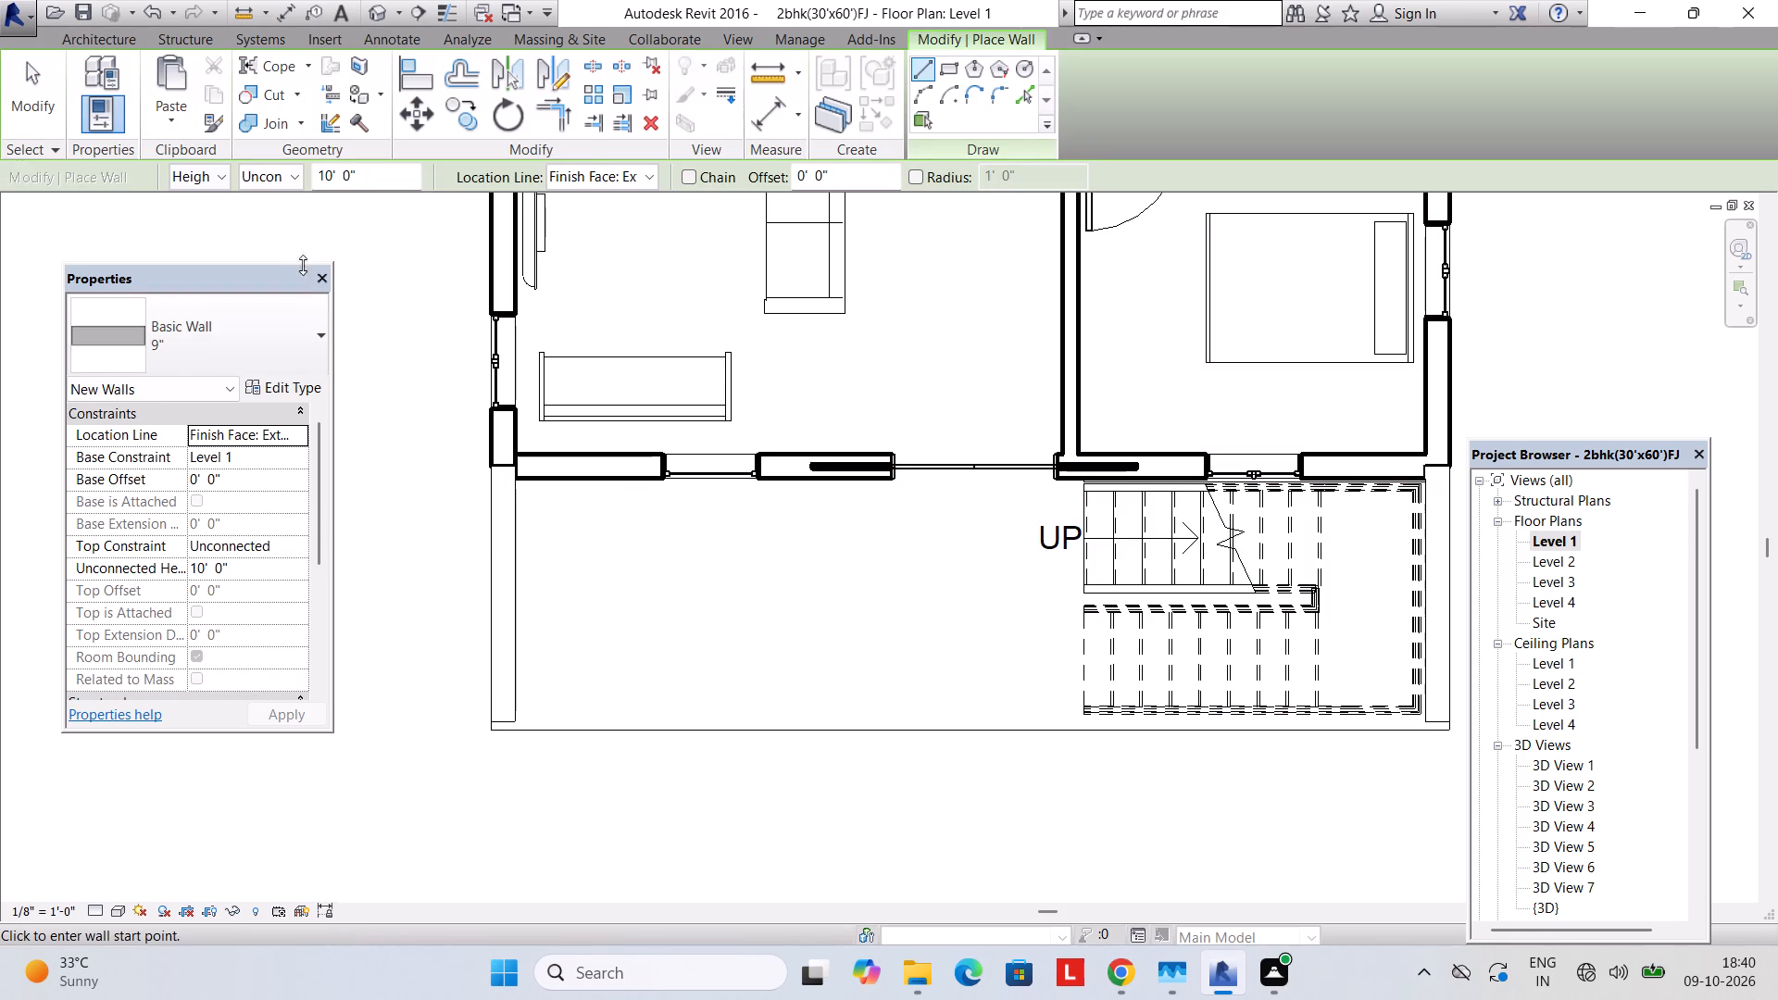
left_click(491, 718)
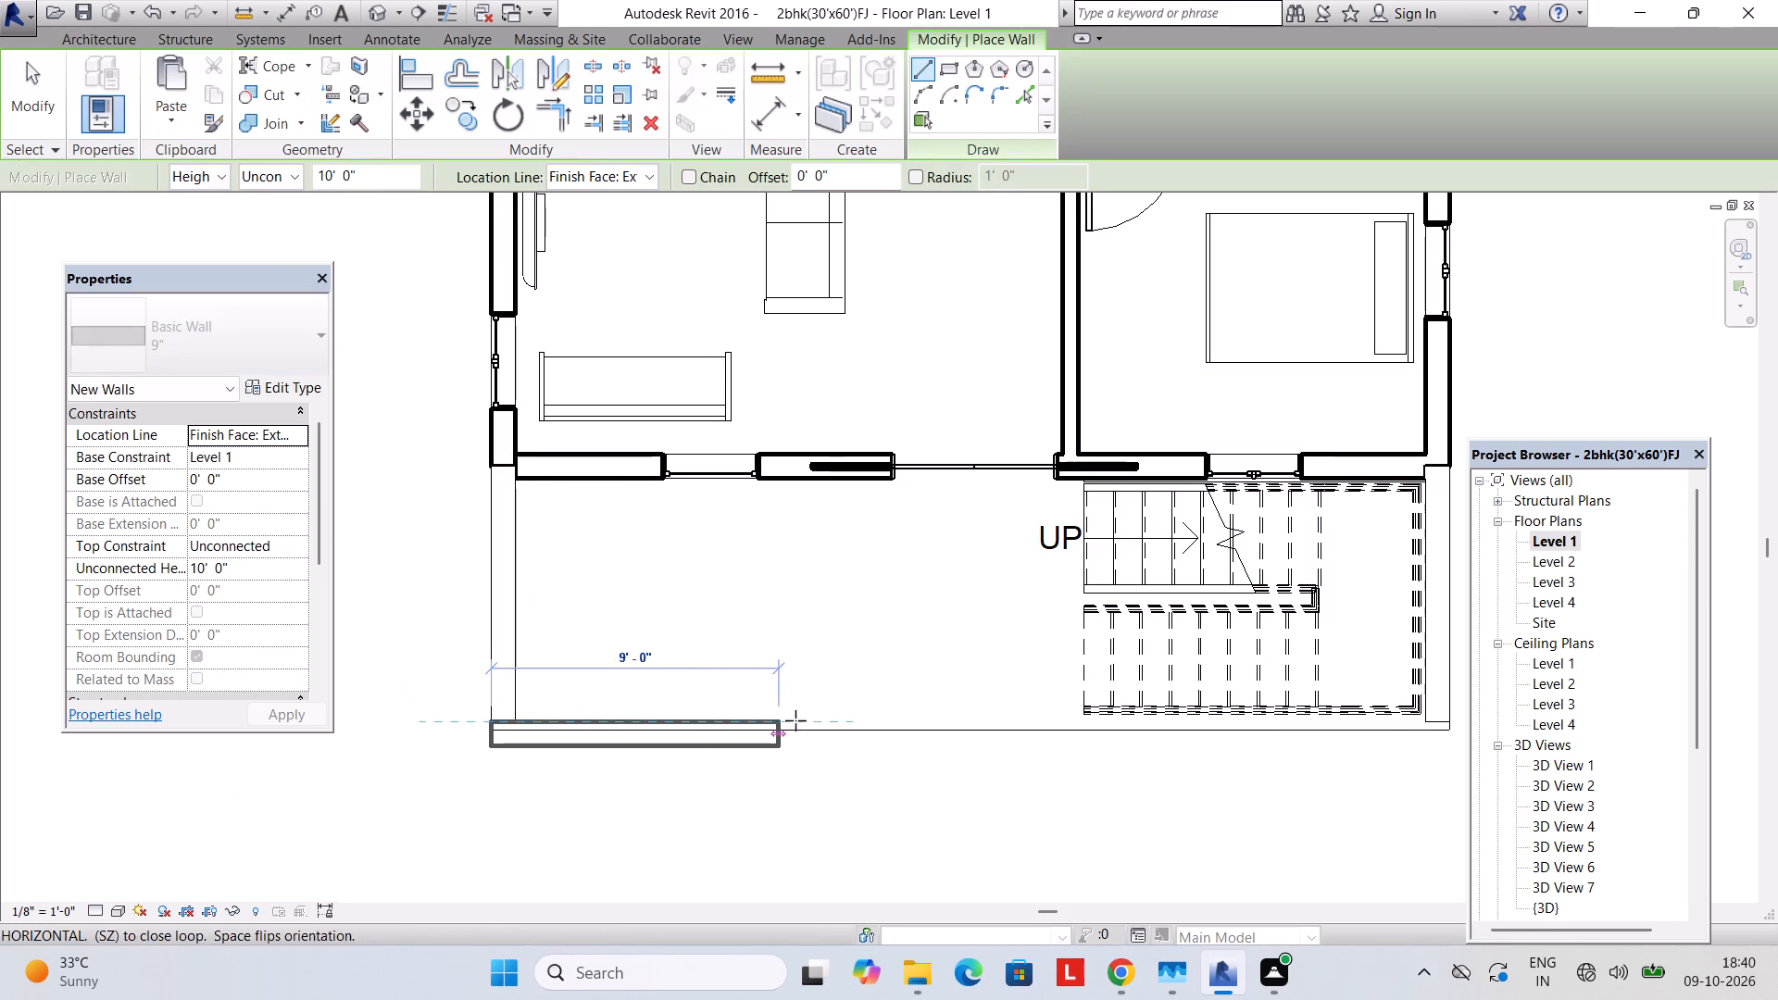
key("space")
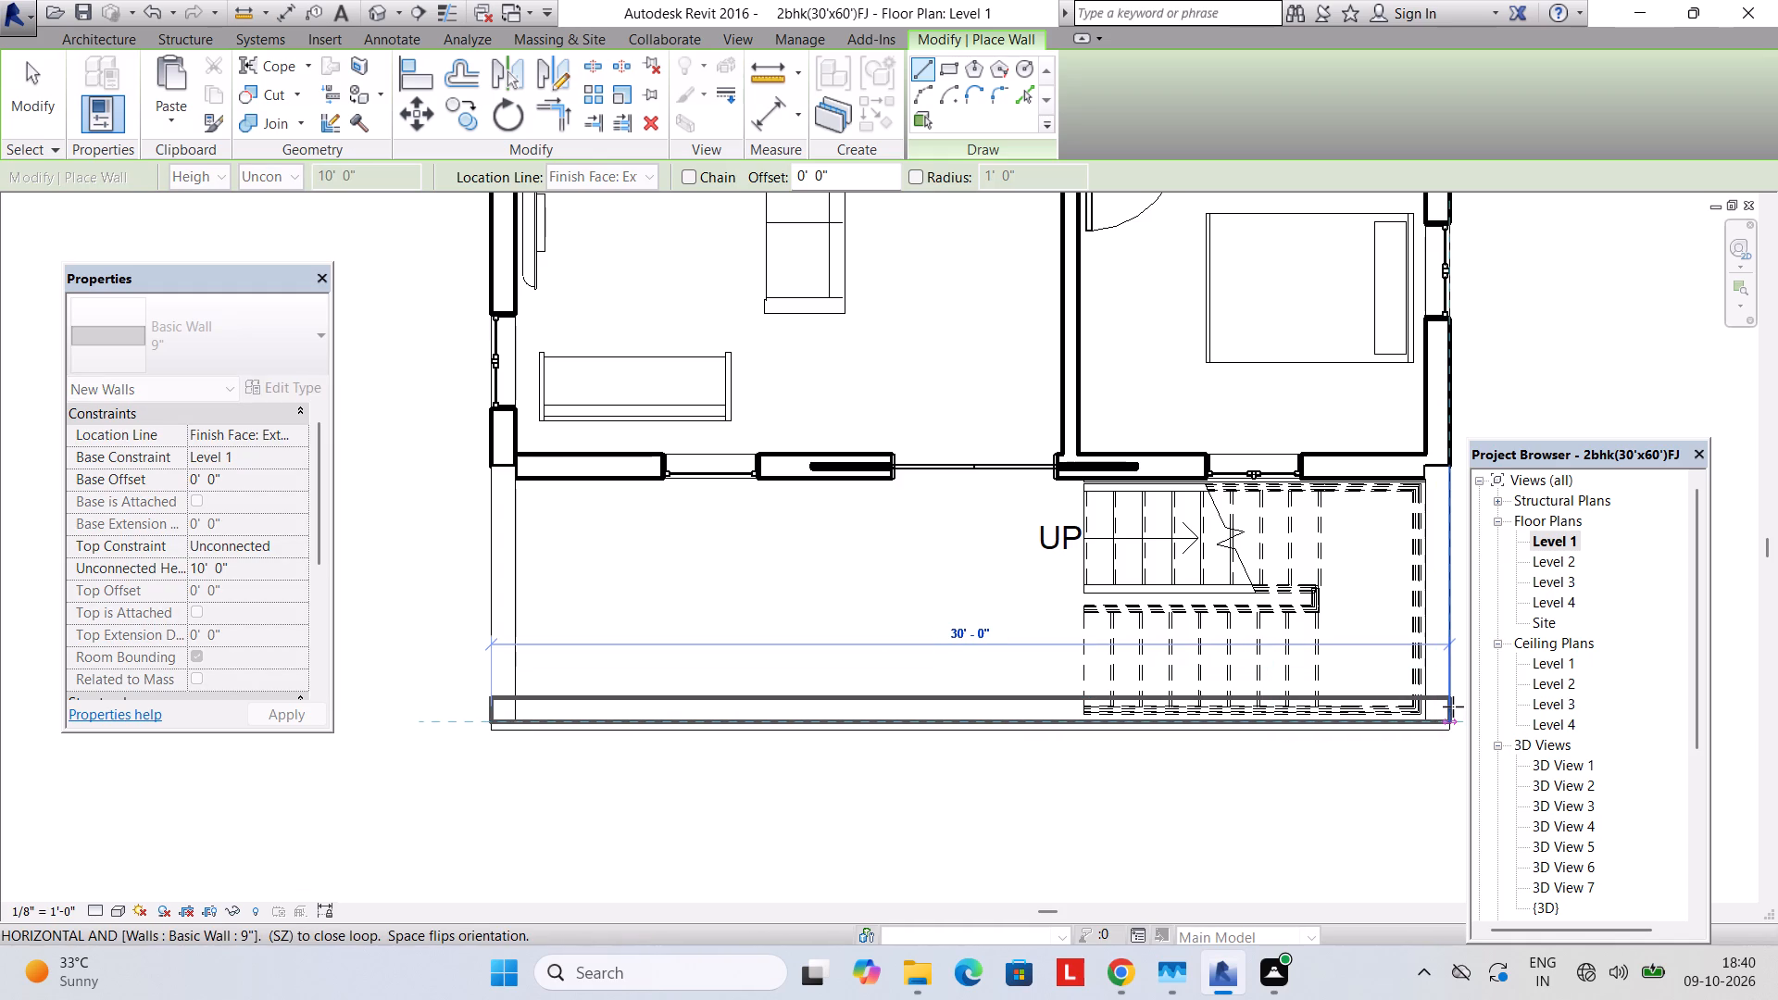
key("space")
left_click(1459, 707)
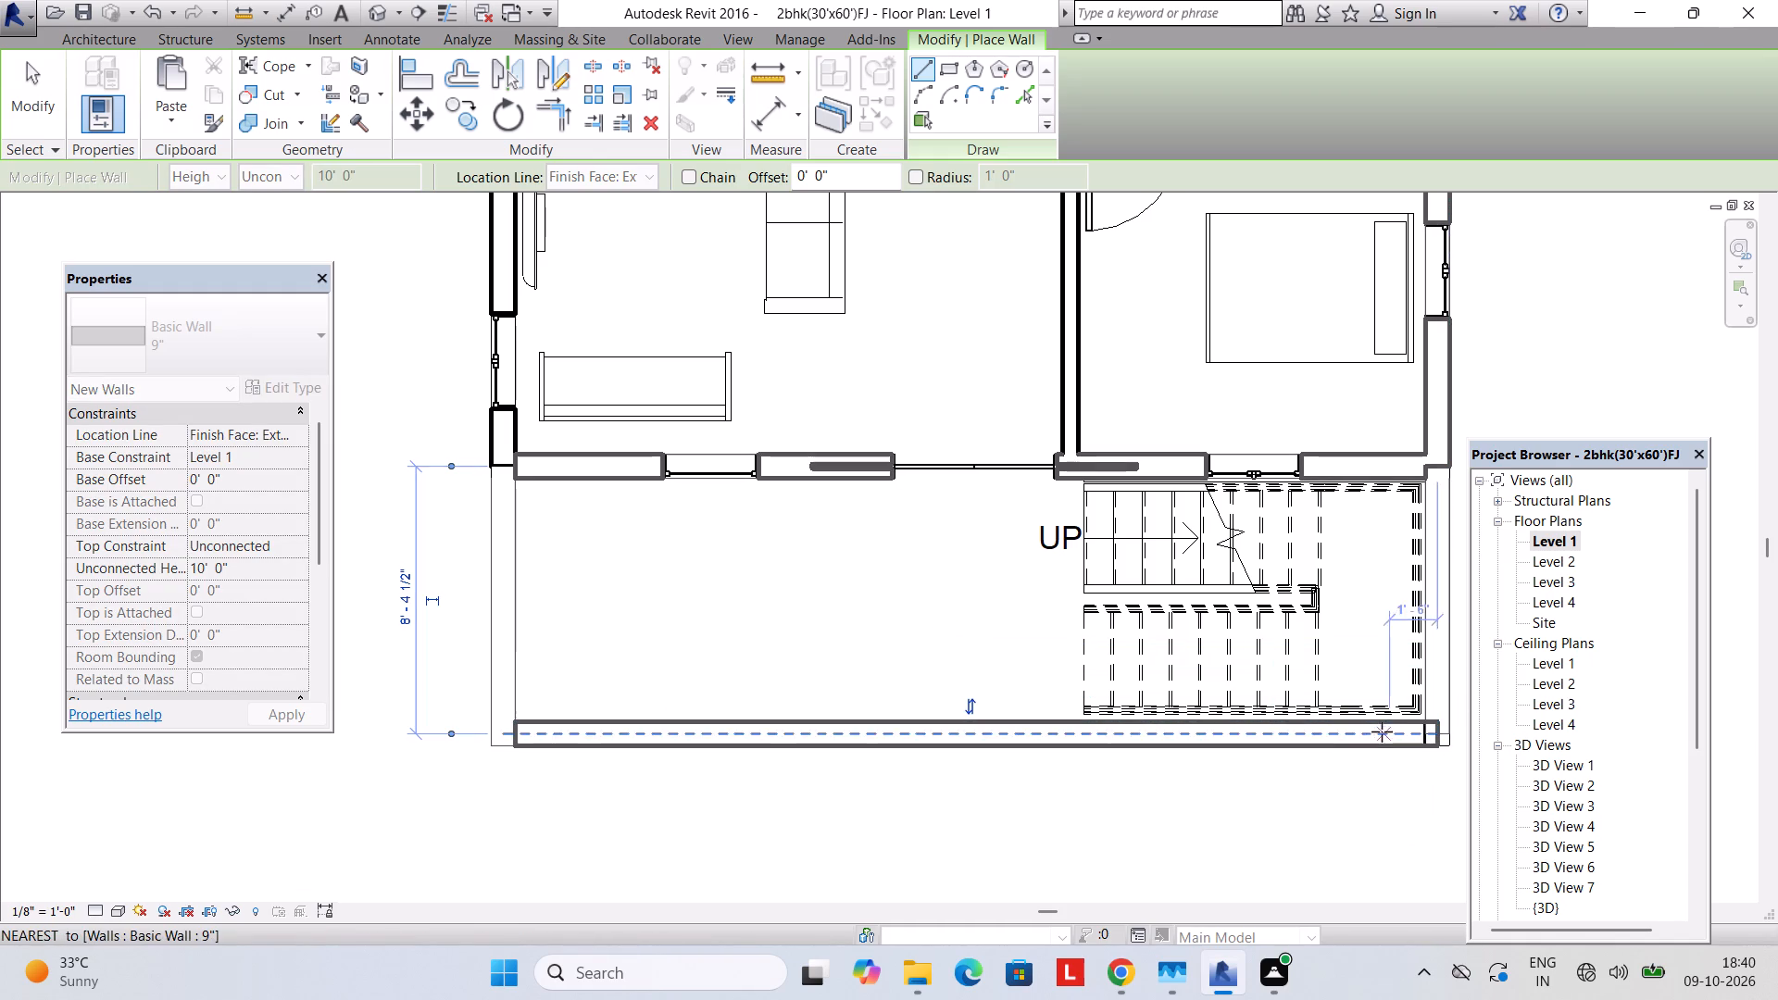
key("Escape")
scroll(629, 755, "up", 4)
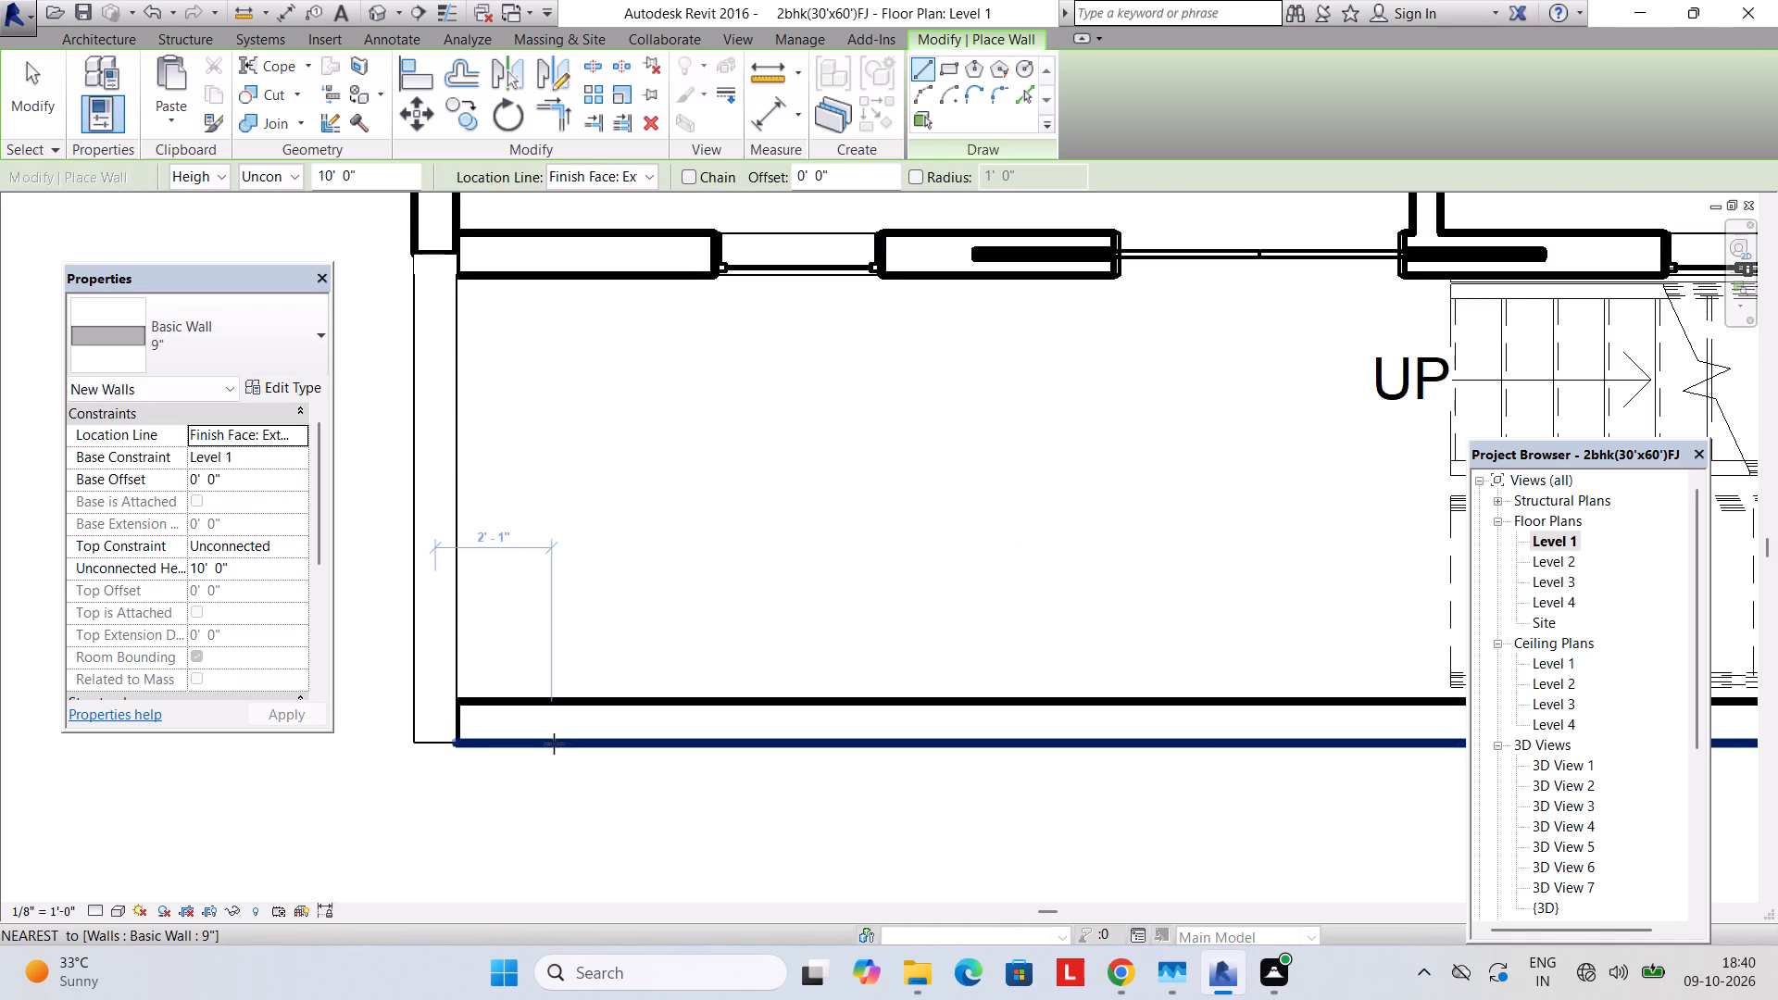
scroll(554, 744, "down", 6)
scroll(571, 579, "down", 3)
middle_click_drag(574, 581, 549, 784)
scroll(557, 491, "down", 1)
middle_click_drag(557, 516, 561, 665)
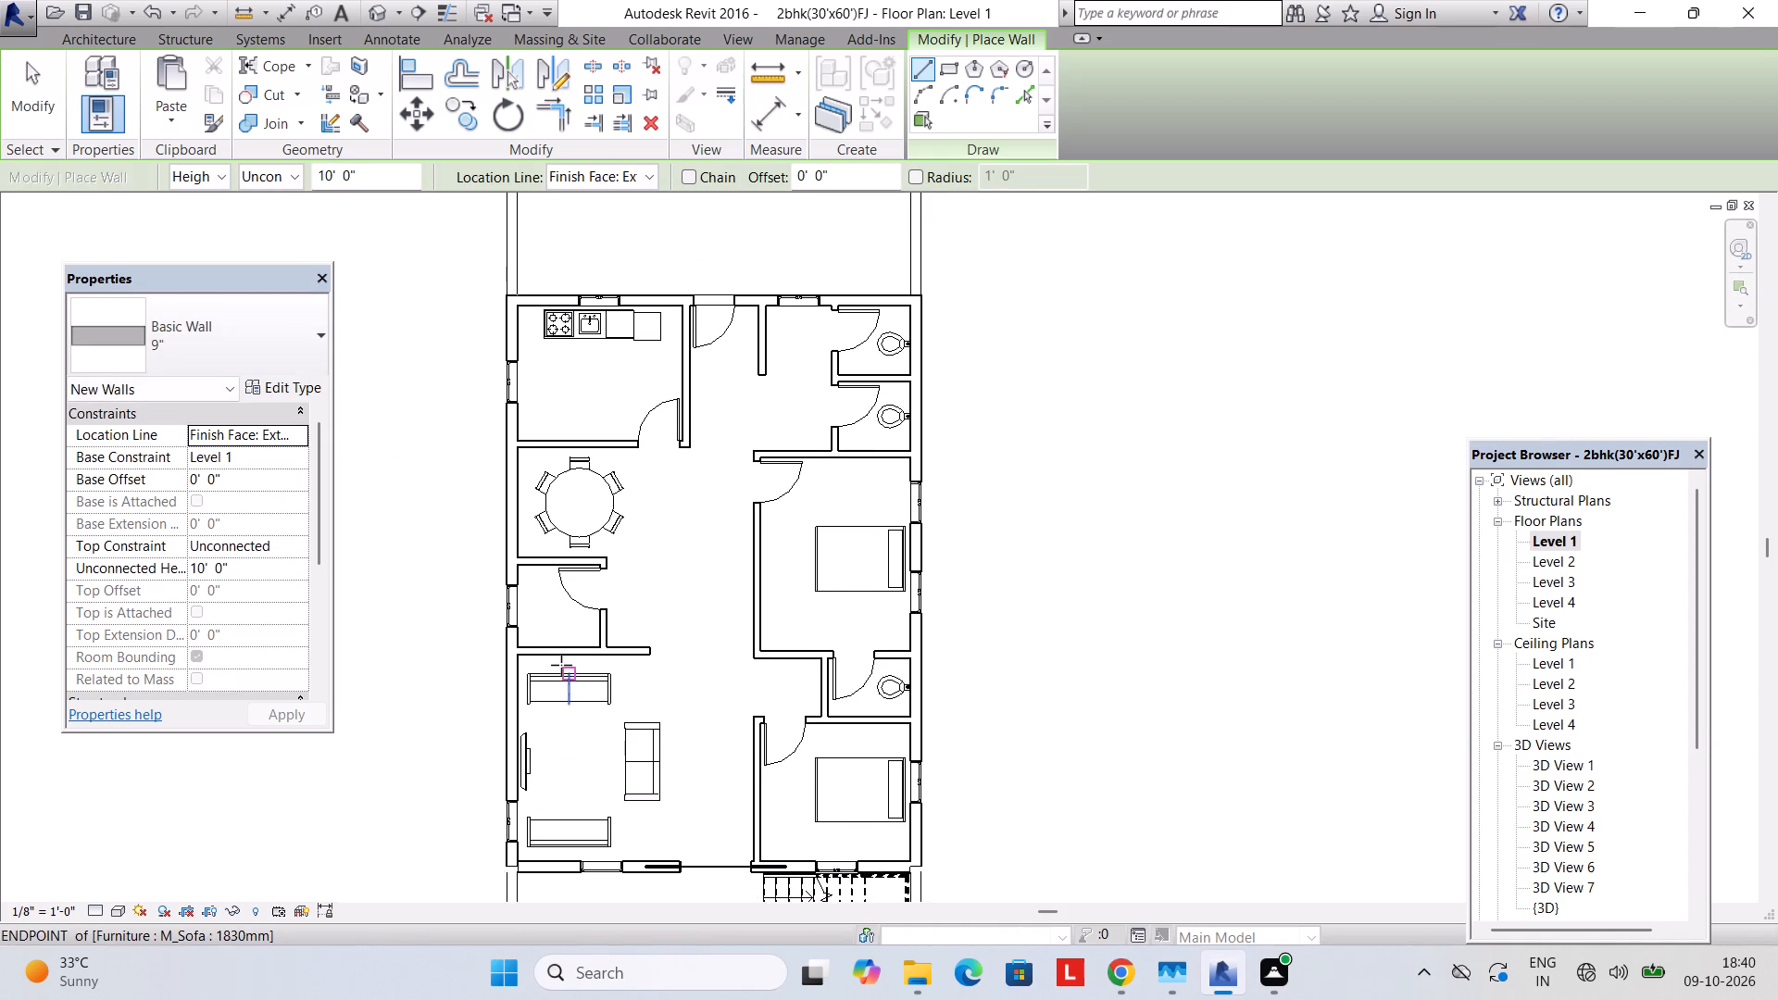
scroll(615, 679, "up", 2)
middle_click_drag(611, 625, 623, 453)
scroll(623, 453, "up", 1)
middle_click_drag(611, 621, 638, 391)
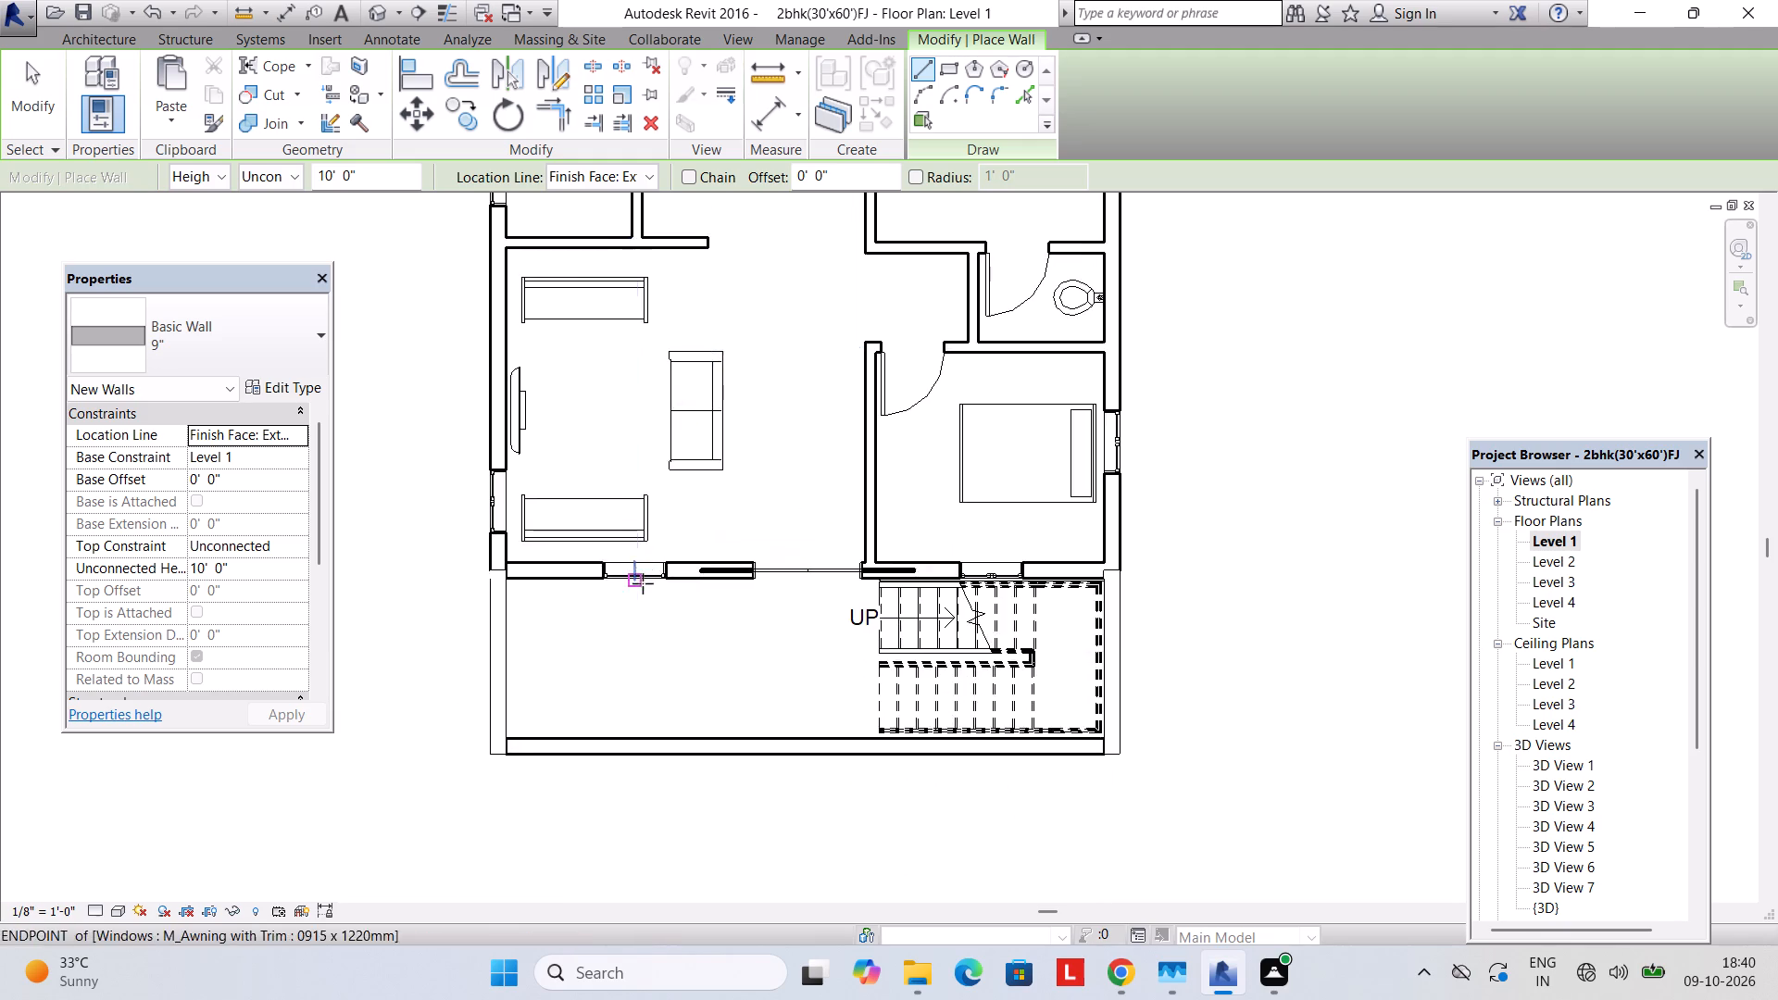
scroll(643, 582, "up", 1)
middle_click_drag(666, 499, 687, 441)
scroll(552, 701, "up", 3)
key("Escape")
key("Escape")
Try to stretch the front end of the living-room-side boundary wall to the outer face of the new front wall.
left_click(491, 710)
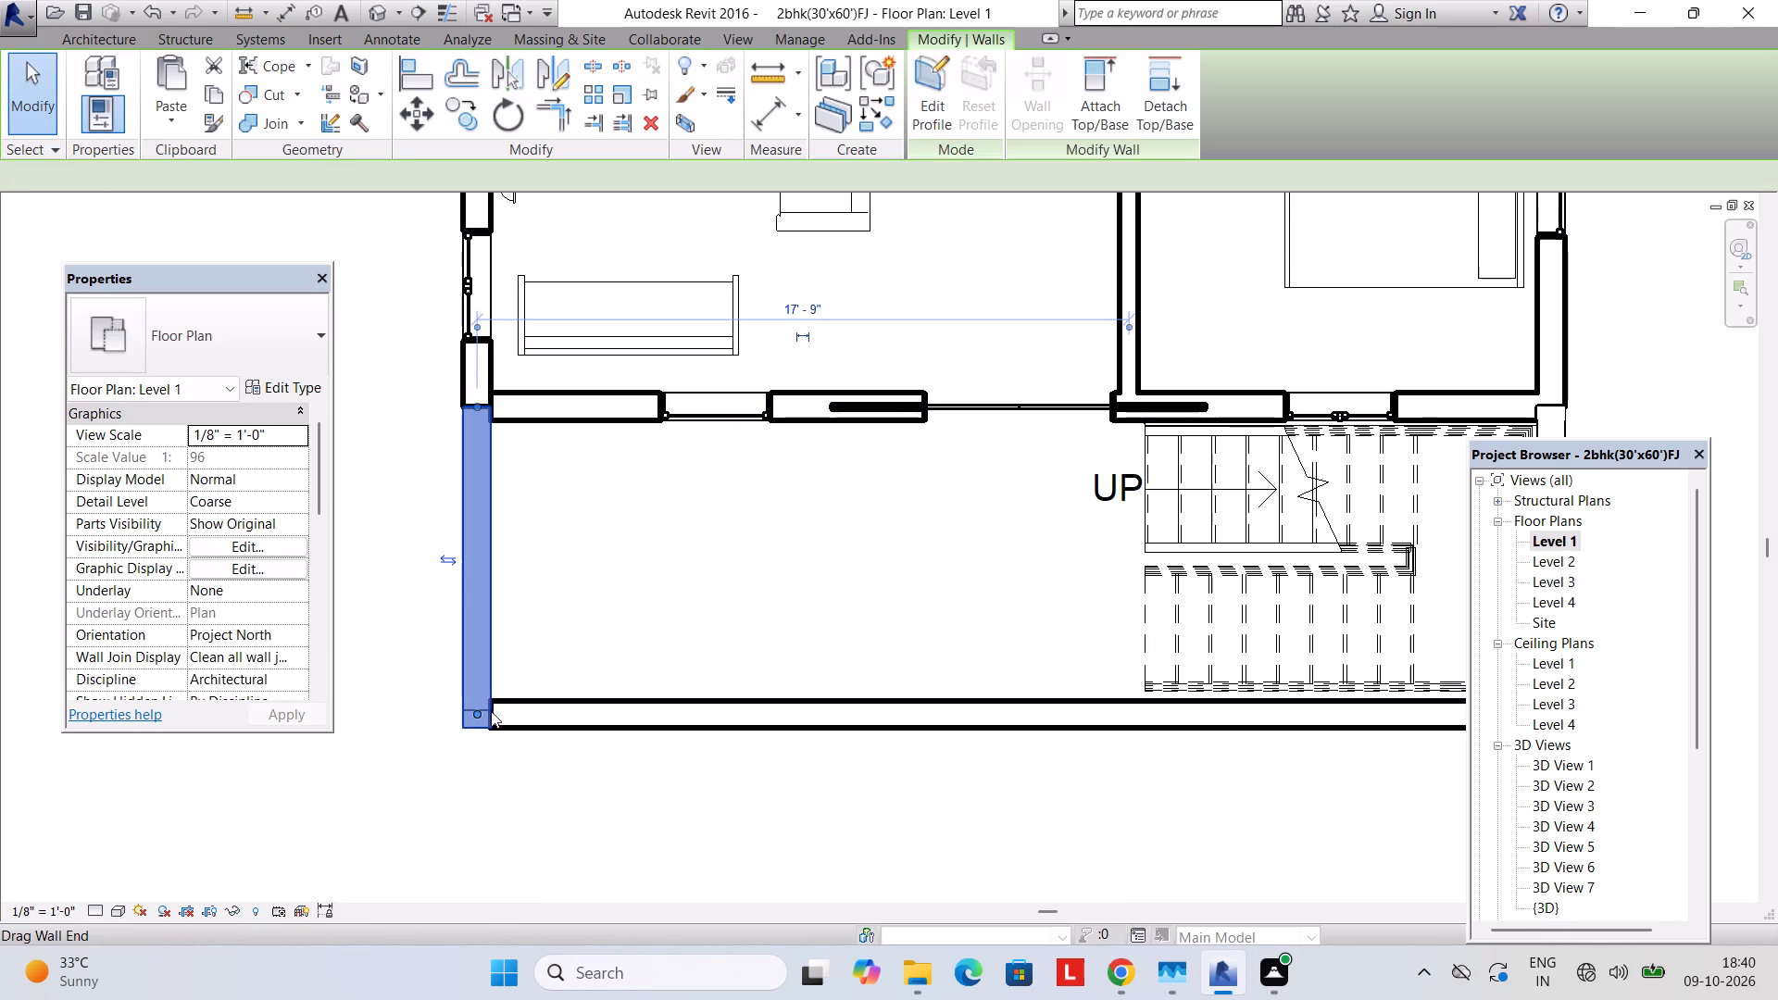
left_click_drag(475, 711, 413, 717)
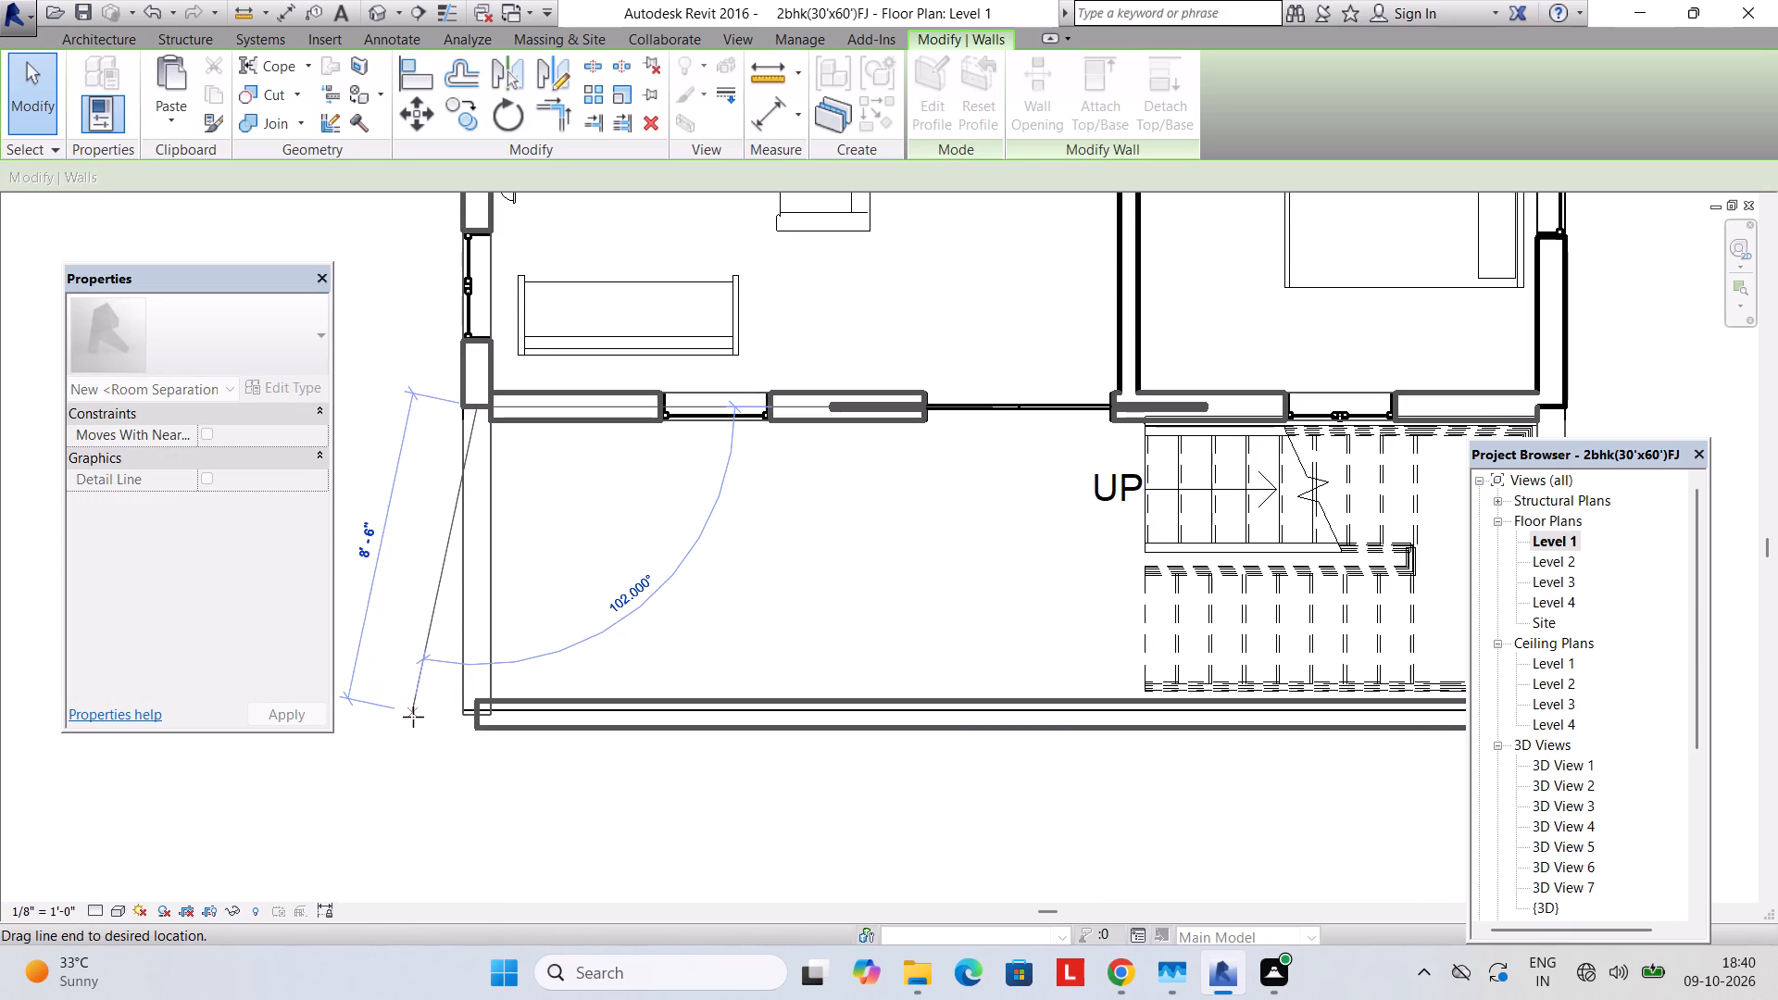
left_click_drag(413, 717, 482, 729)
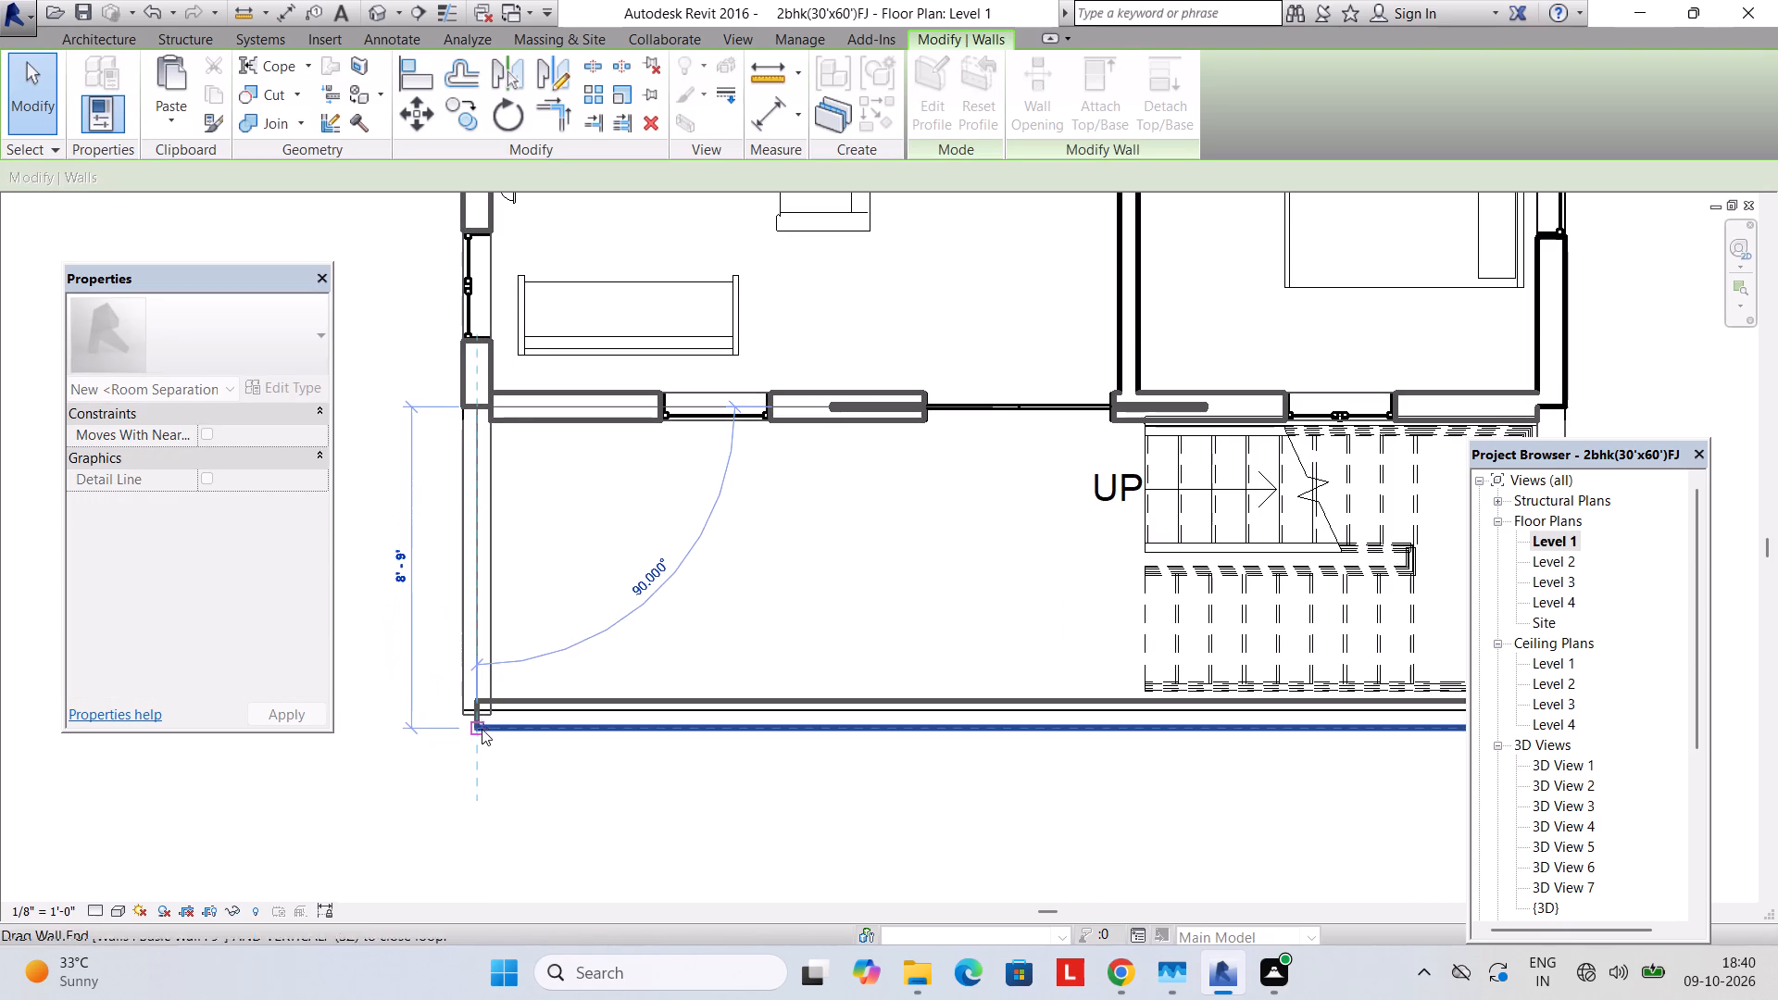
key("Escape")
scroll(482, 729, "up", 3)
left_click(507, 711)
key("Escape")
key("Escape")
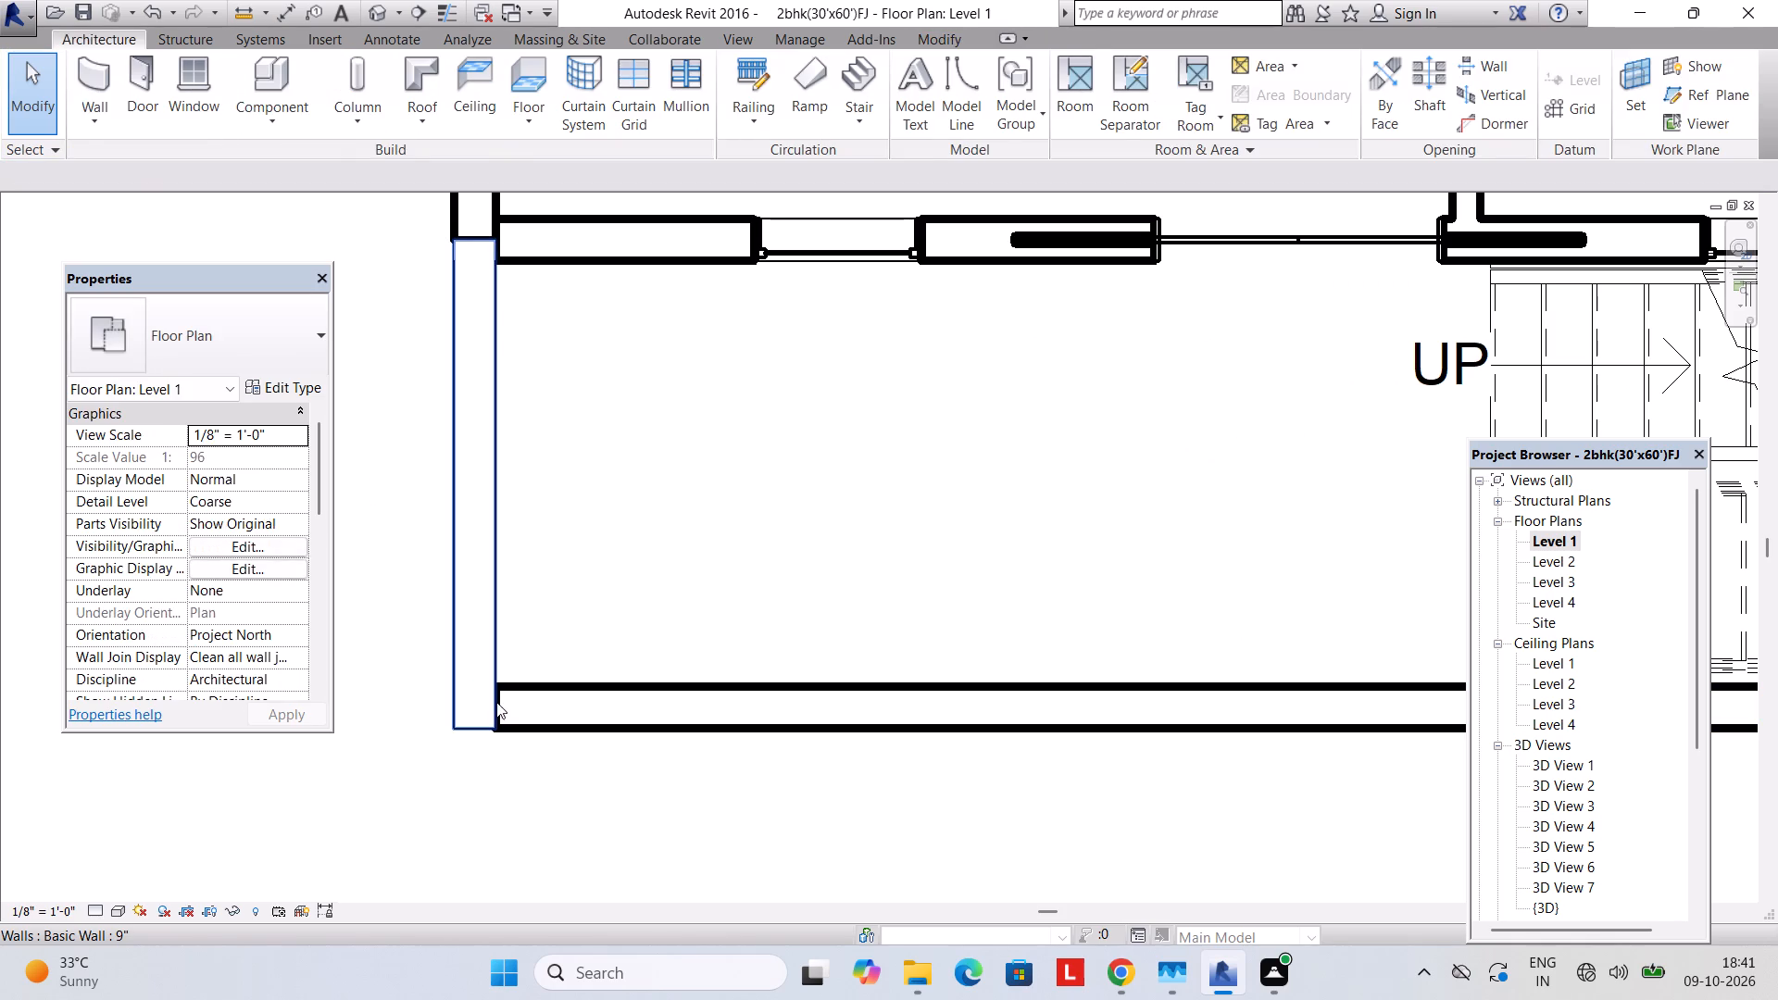
Extend the front wall's living-room-side end across the side boundary wall, flush with that wall's outer face.
left_click(501, 699)
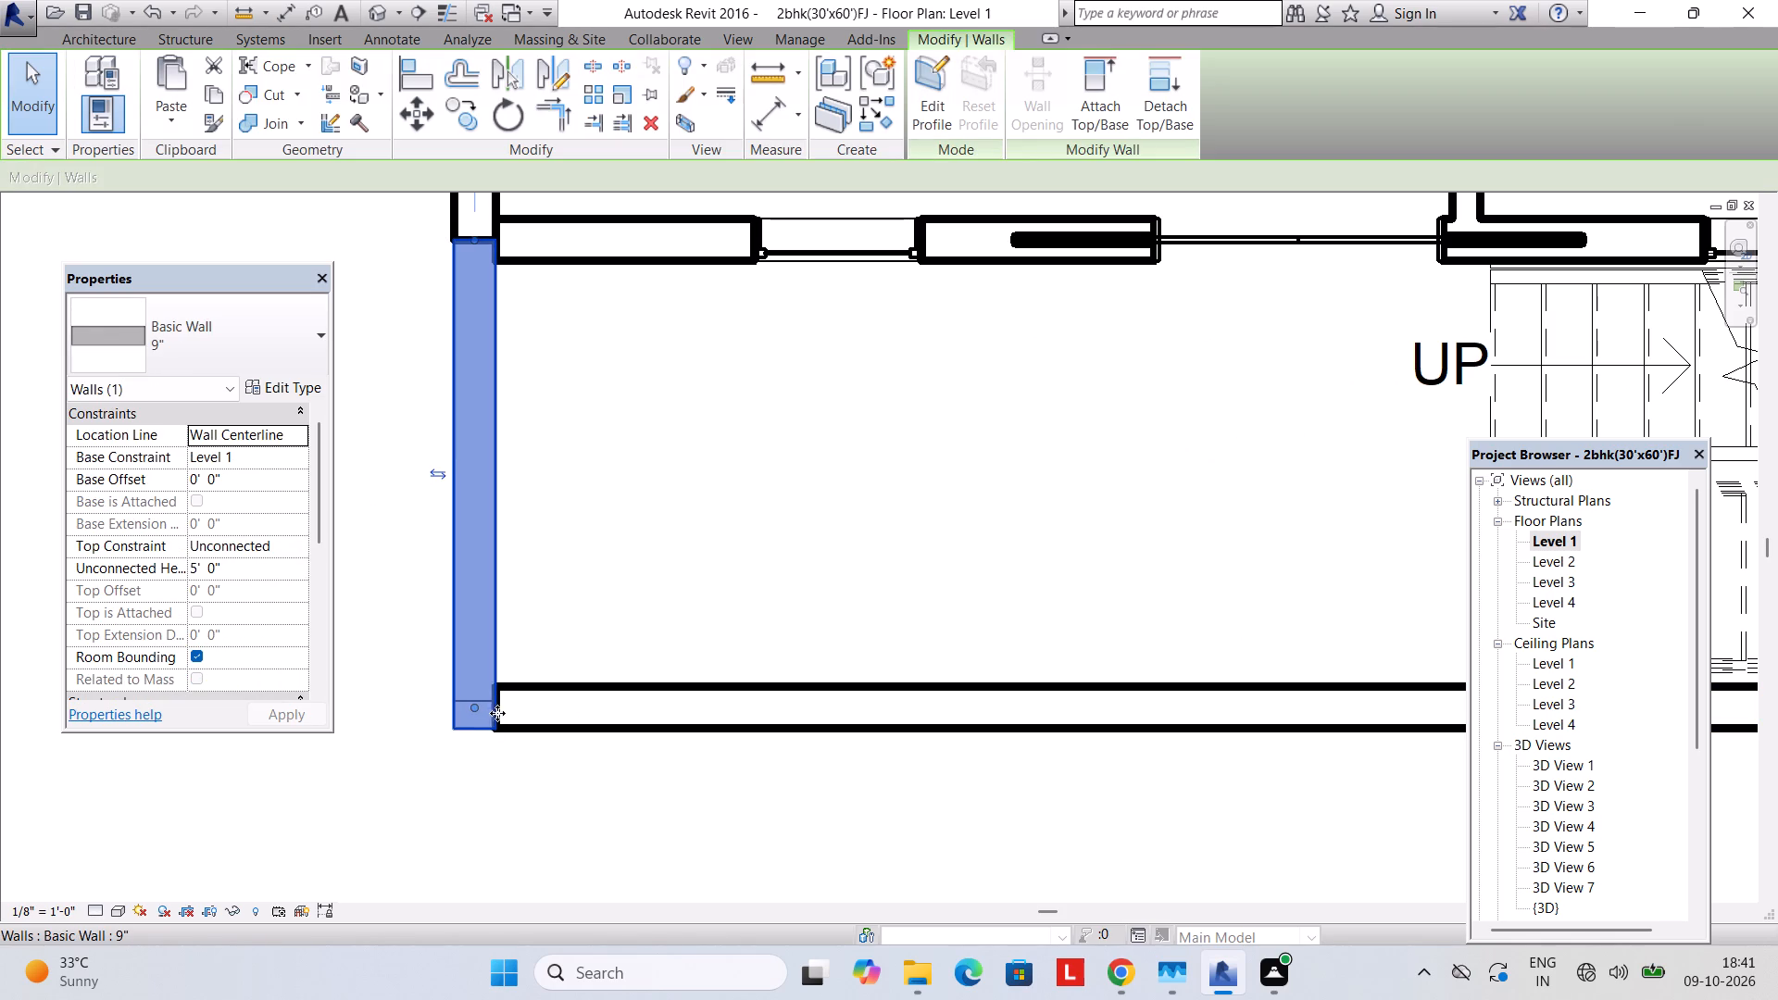
left_click(624, 685)
left_click_drag(472, 683, 455, 691)
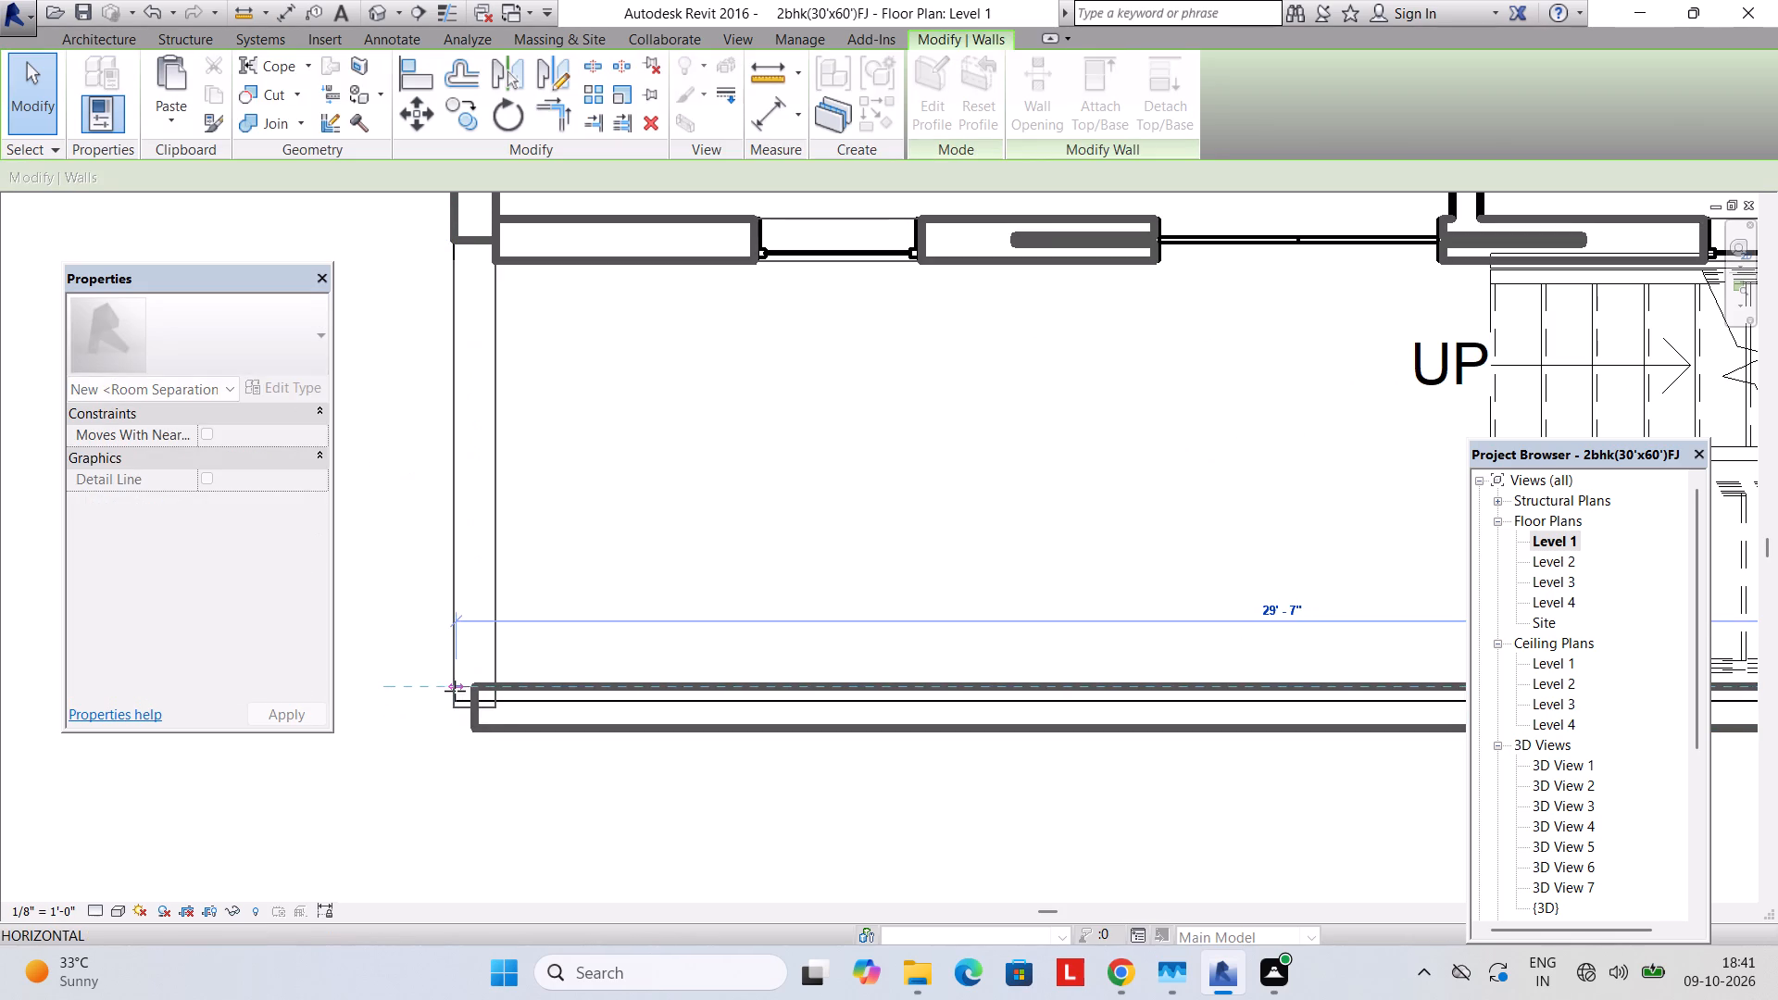
left_click_drag(455, 691, 442, 692)
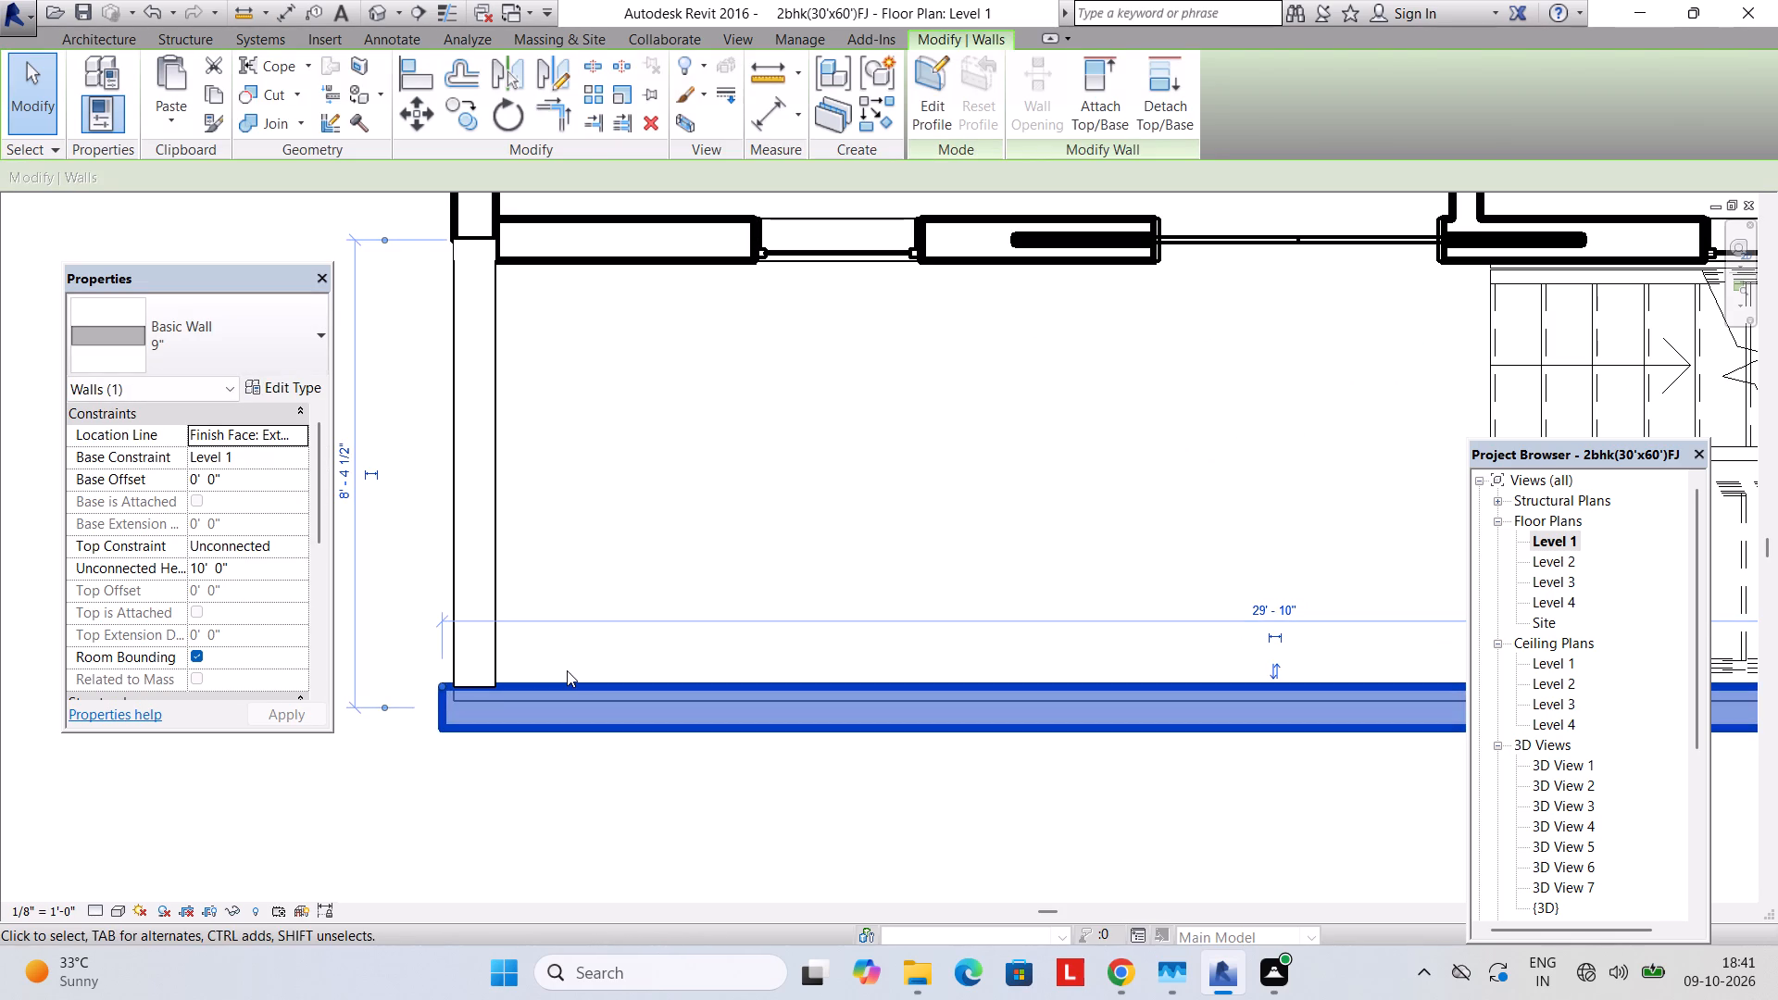
key("Escape")
scroll(526, 694, "up", 2)
scroll(526, 694, "down", 3)
key("Escape")
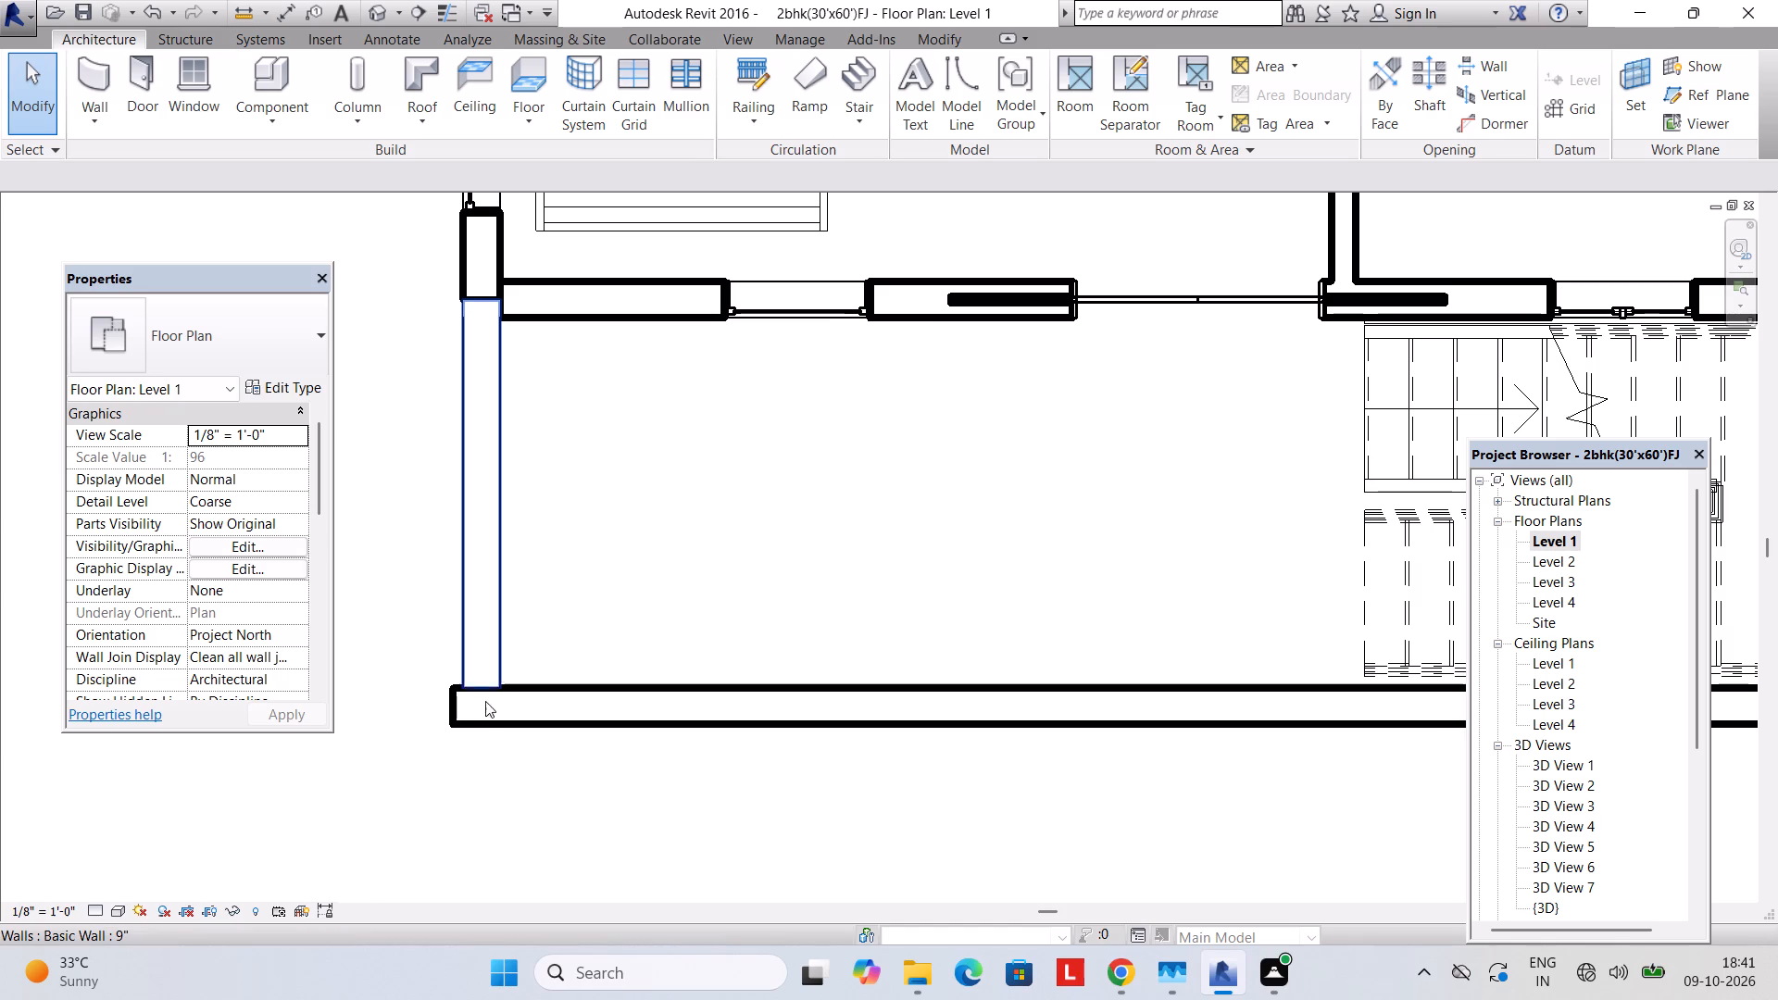
left_click(459, 710)
scroll(457, 694, "up", 8)
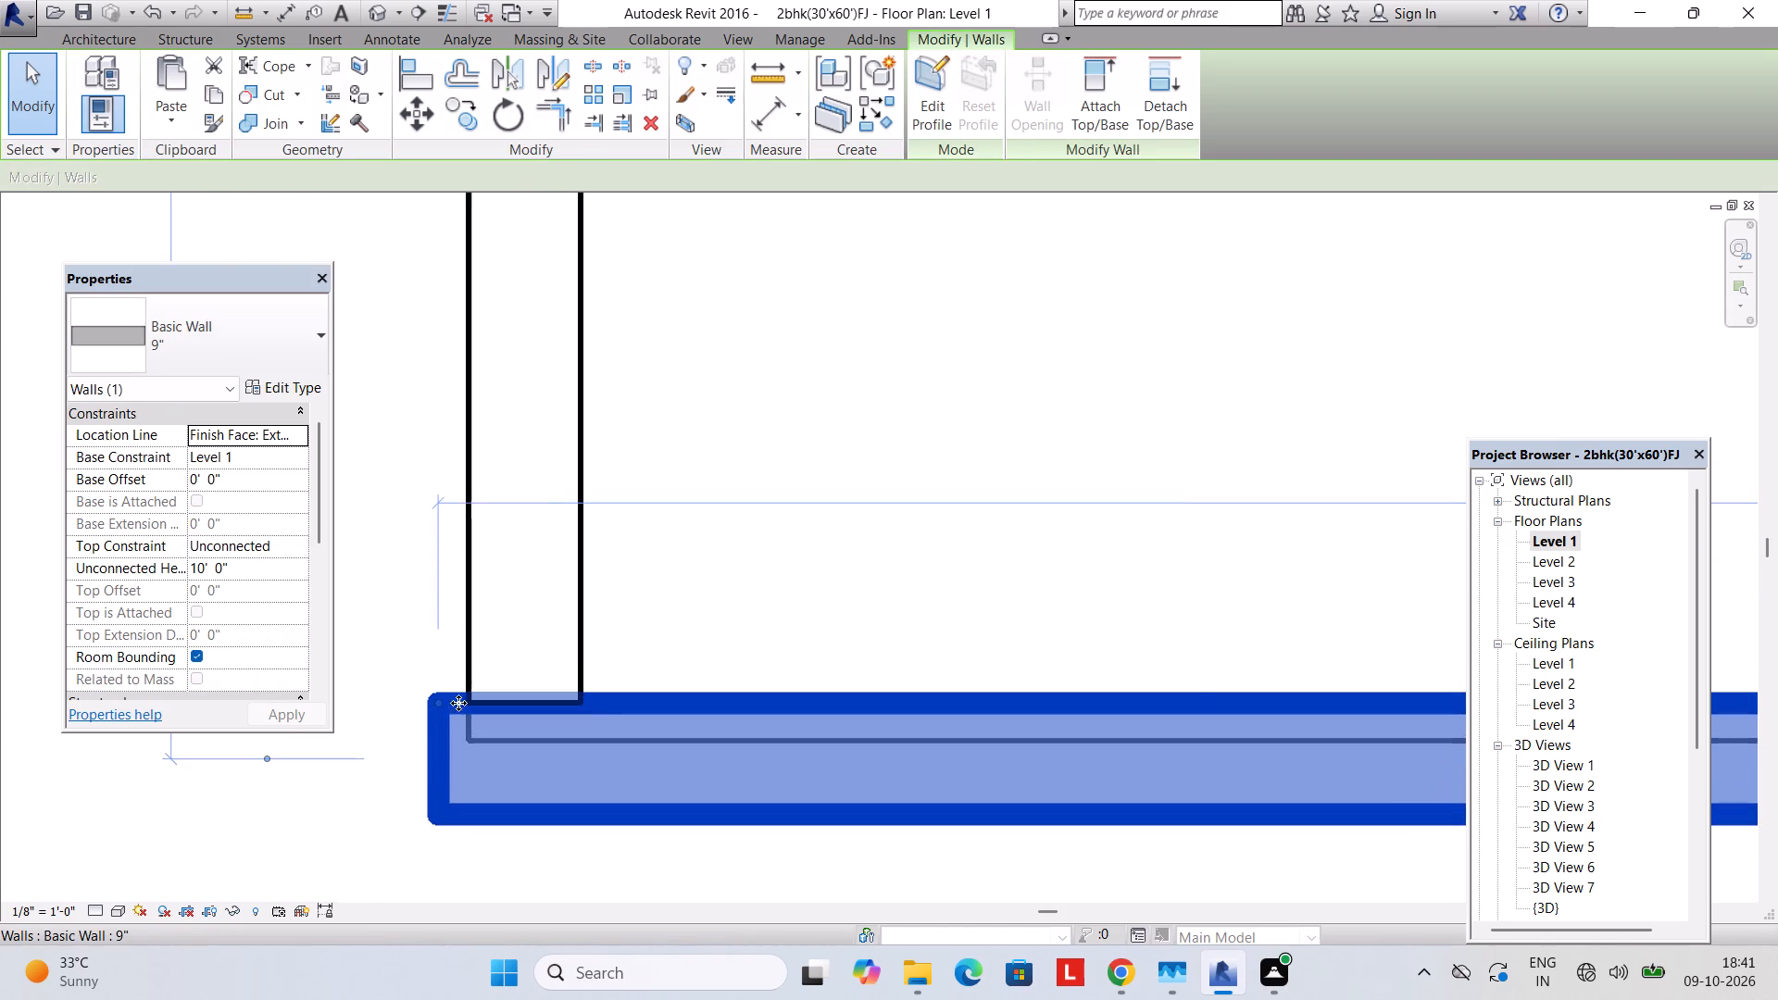
left_click_drag(433, 703, 469, 704)
key("Escape")
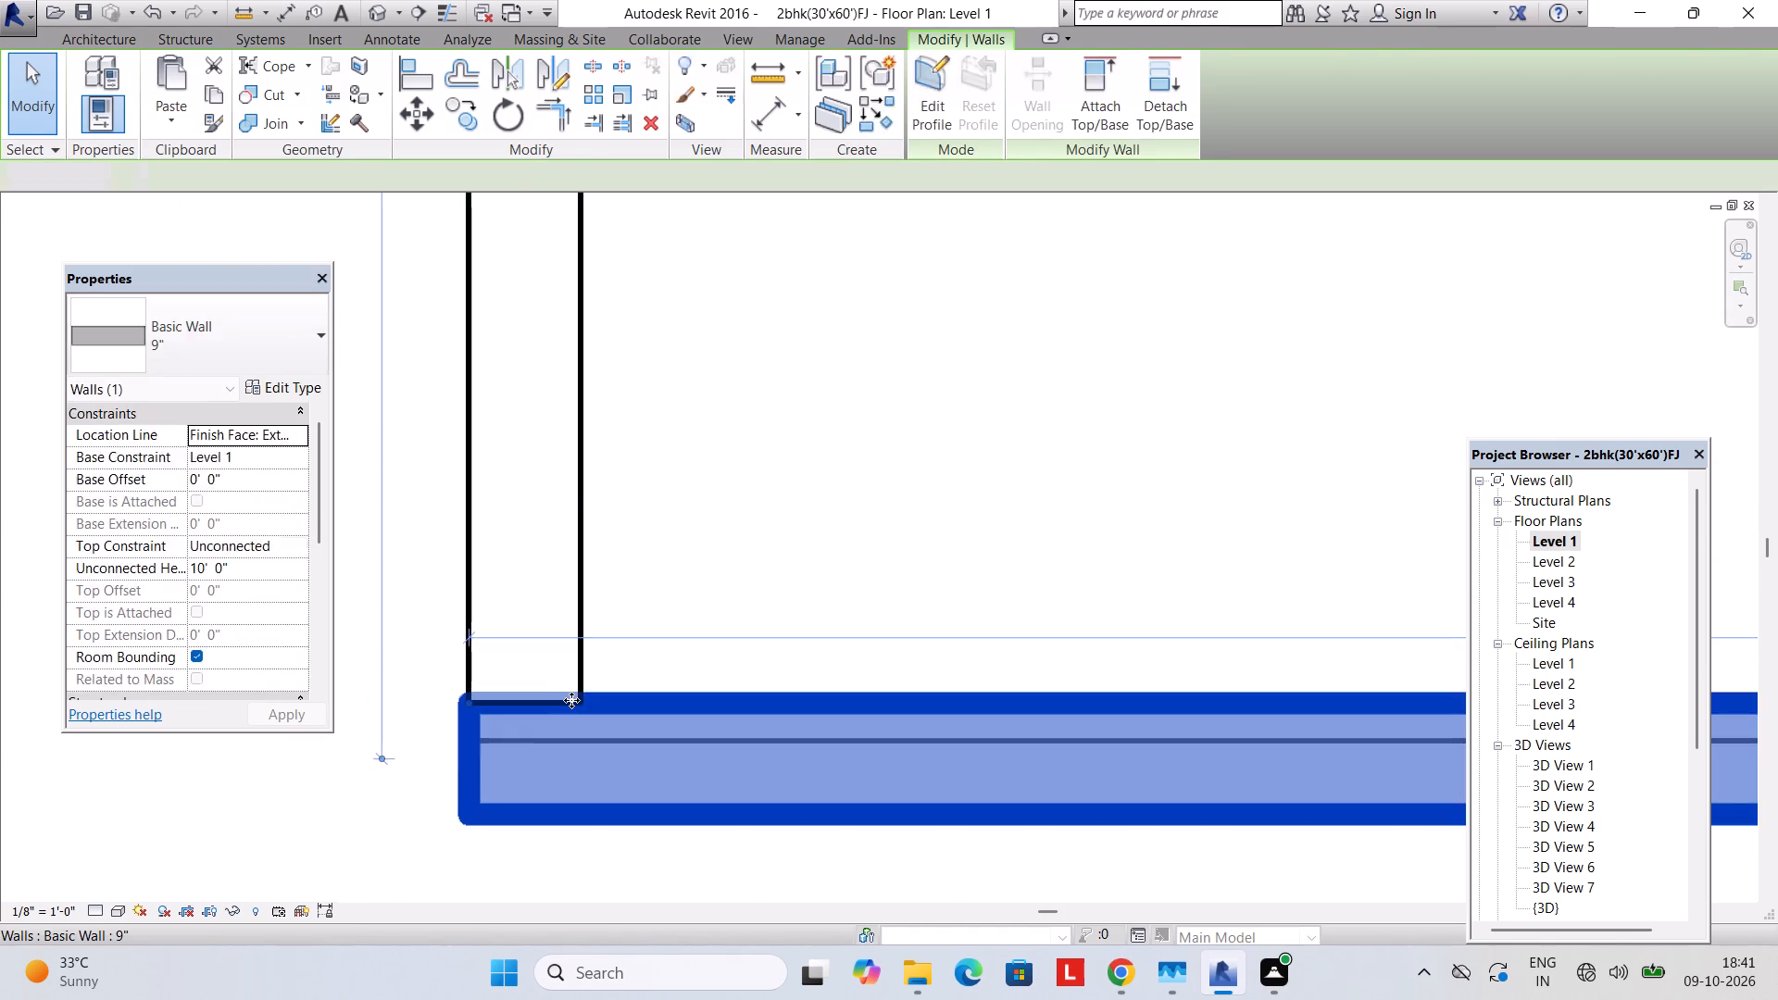
Extend the front wall's staircase-side end across the side boundary wall, flush with that wall's outer face.
scroll(588, 698, "down", 9)
middle_click_drag(701, 689, 502, 669)
scroll(502, 669, "down", 1)
middle_click_drag(670, 619, 554, 629)
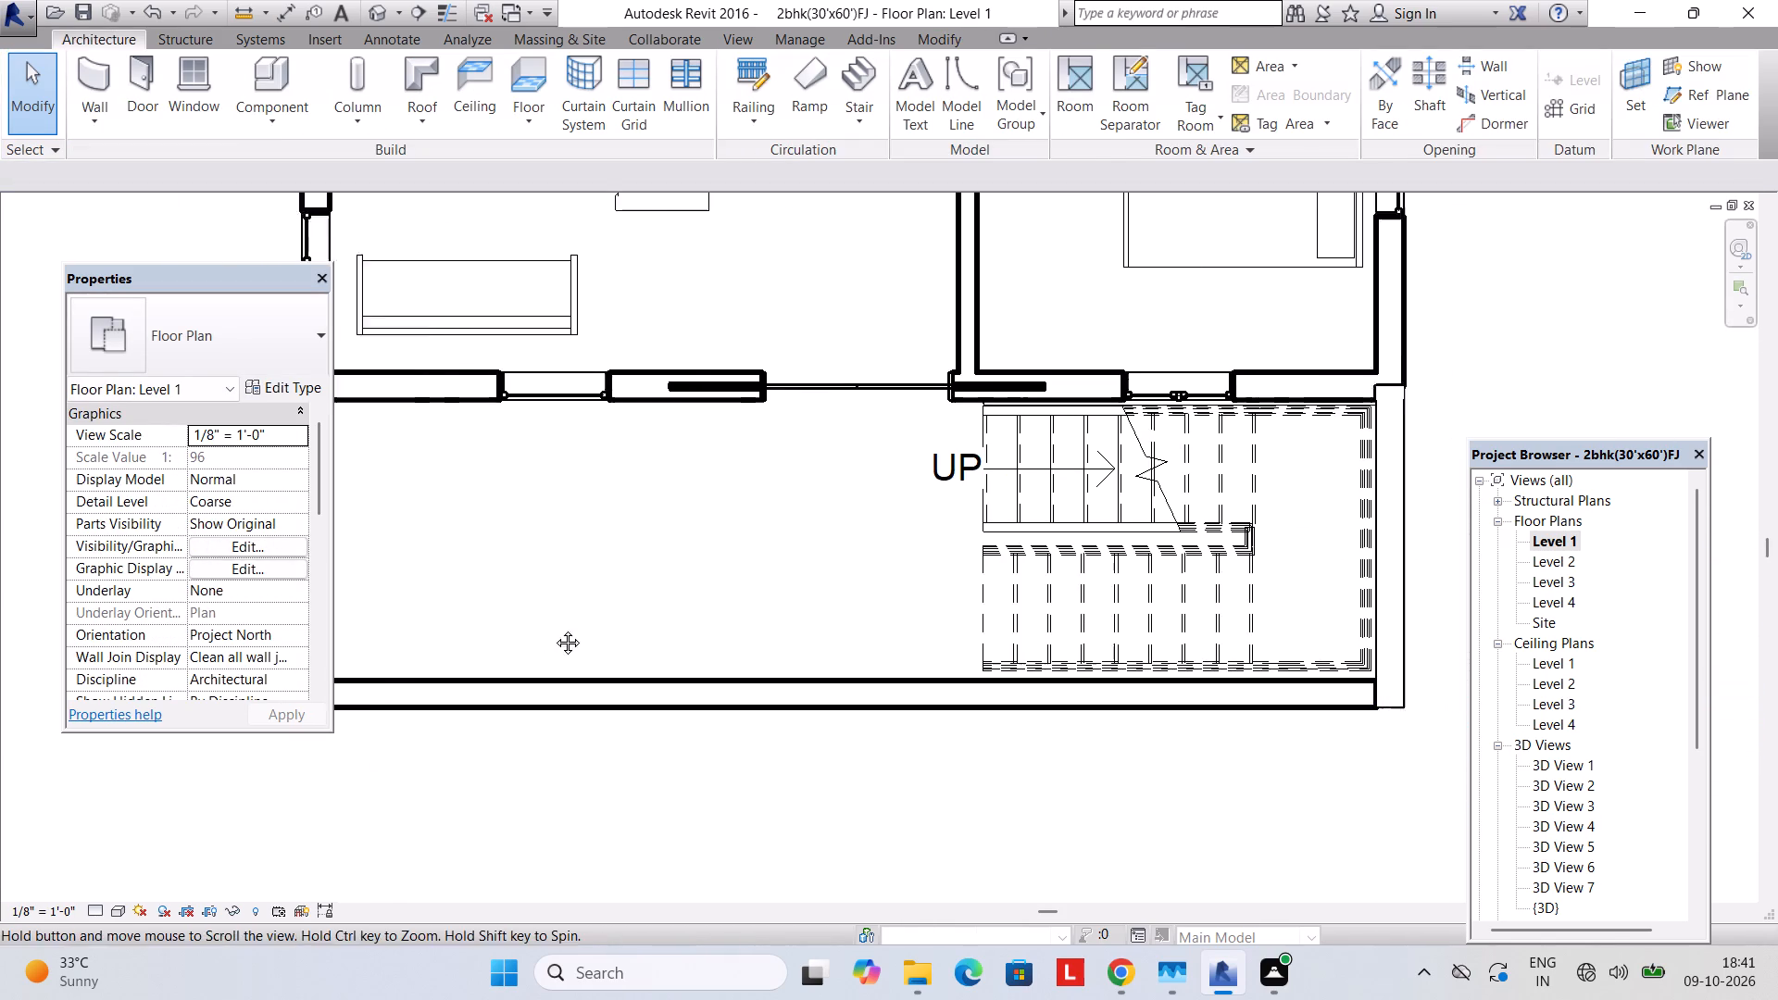
middle_click_drag(554, 629, 542, 631)
scroll(1104, 658, "down", 3)
scroll(1454, 707, "up", 6)
left_click(1122, 644)
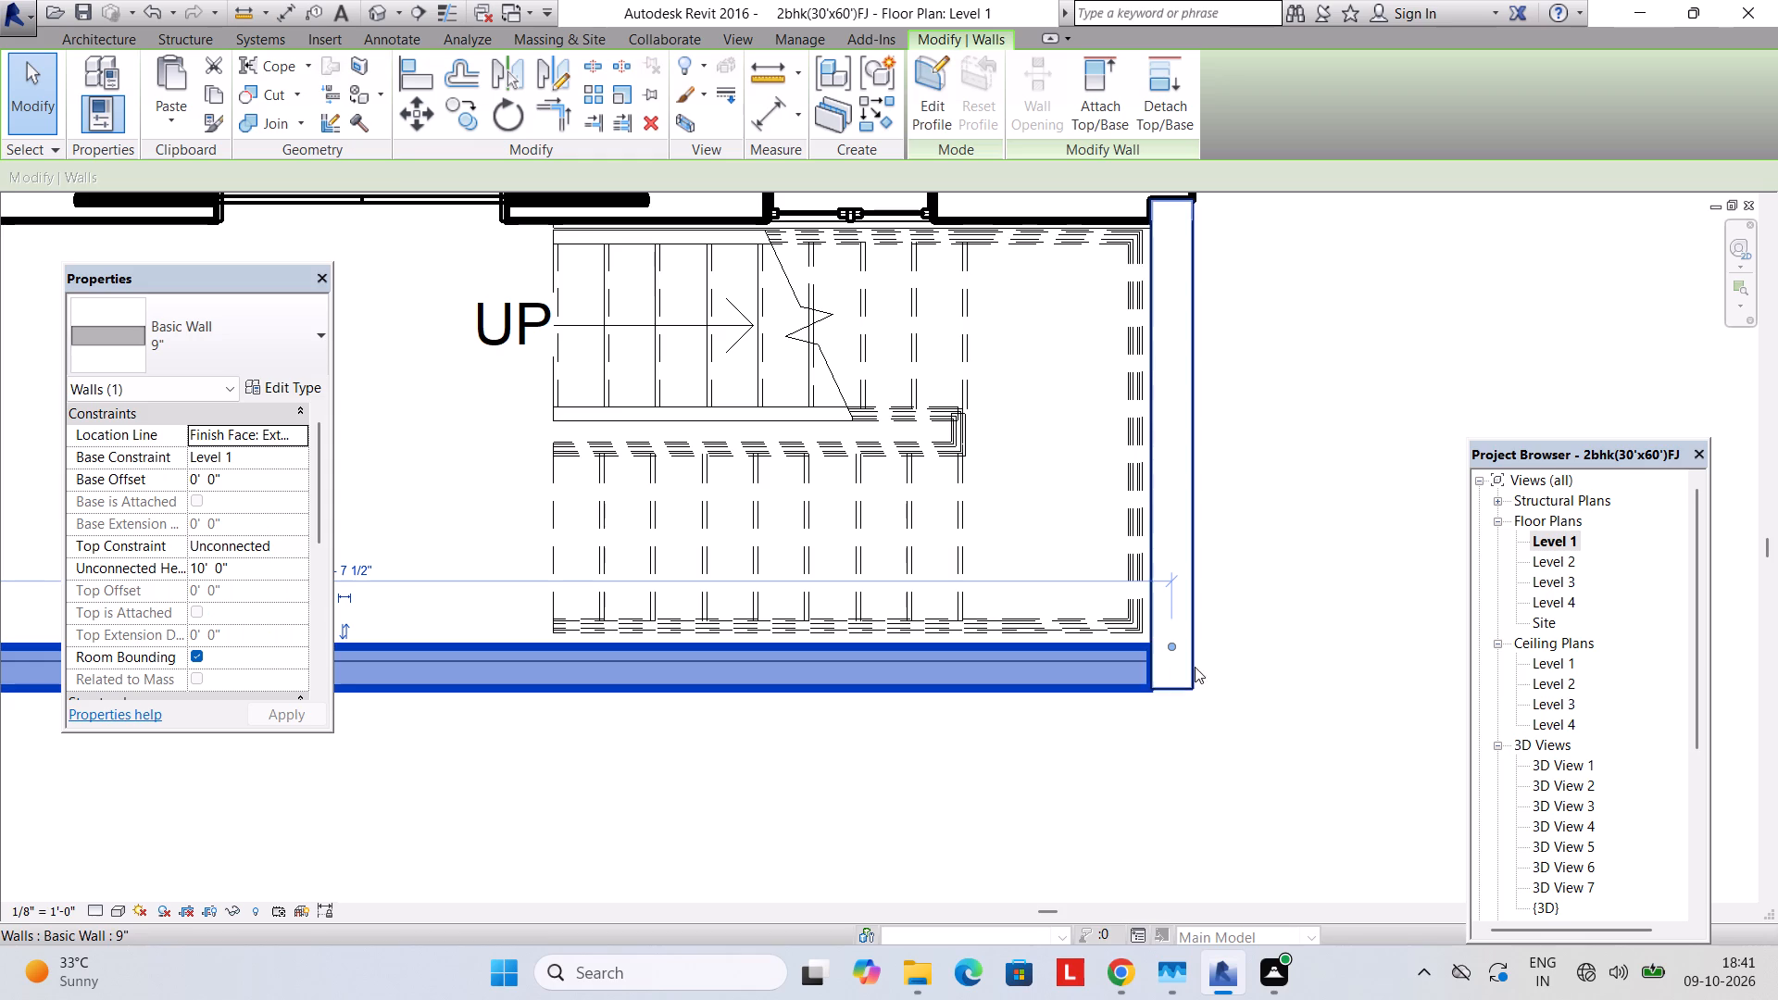
left_click_drag(1167, 643, 1212, 649)
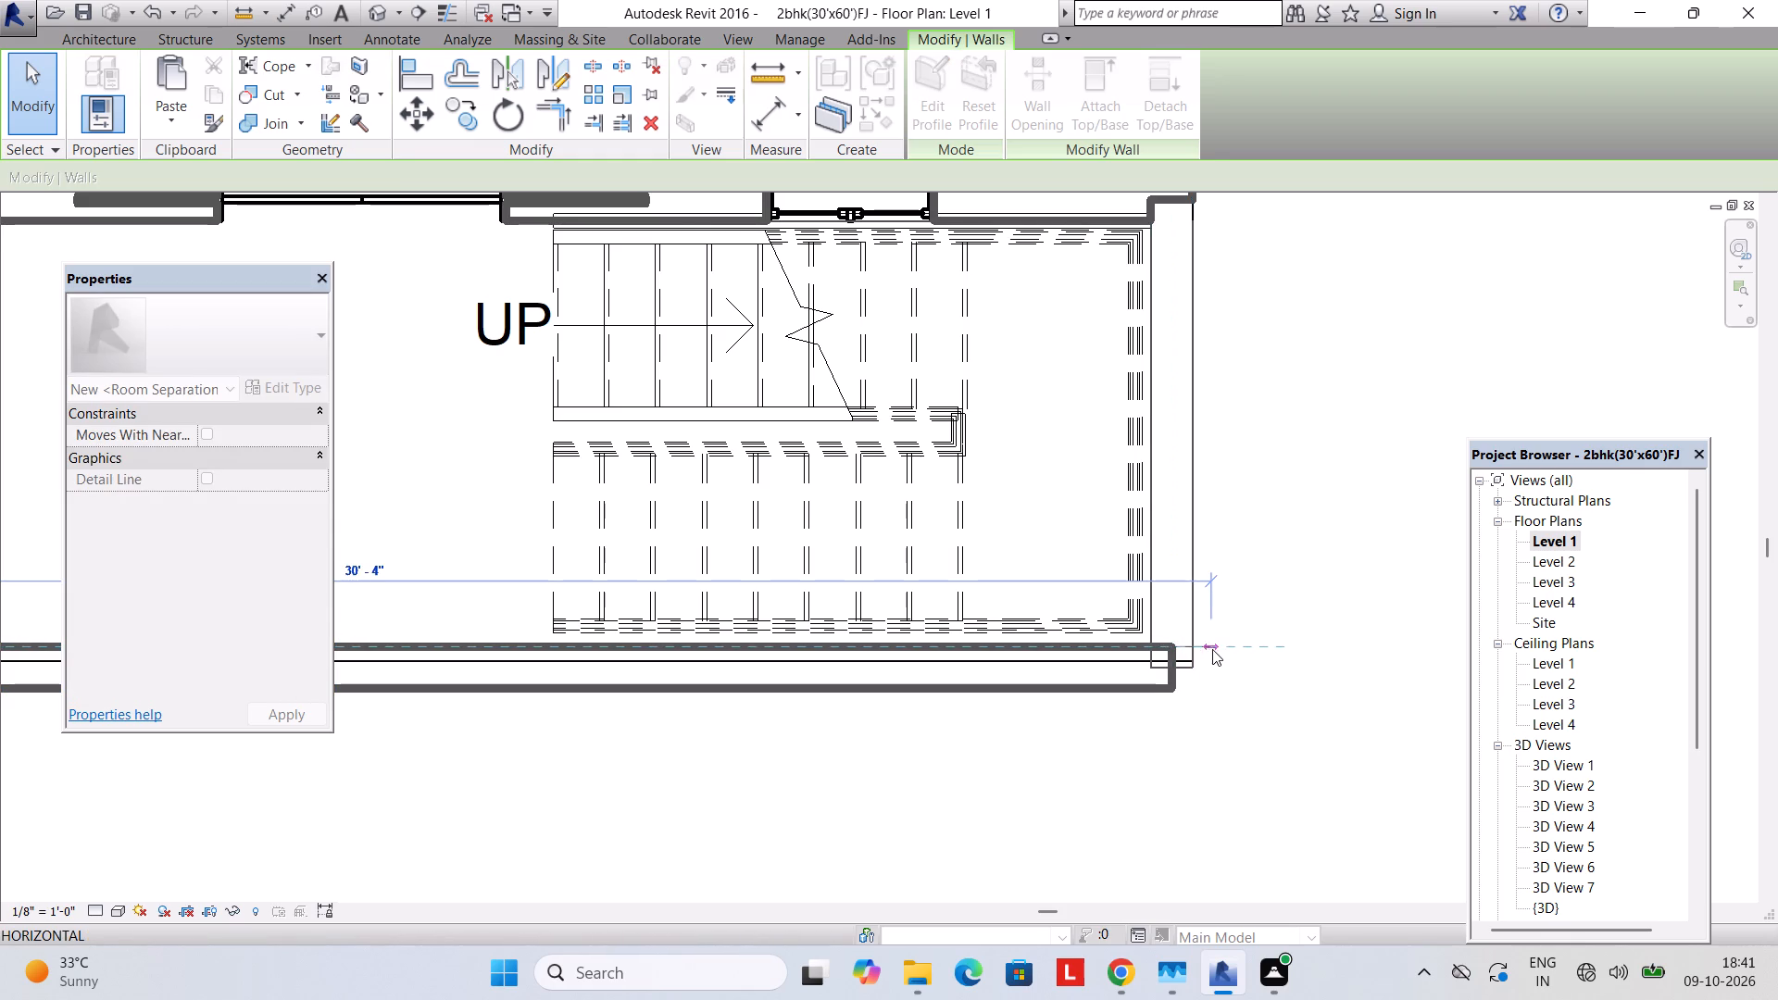
scroll(1212, 649, "up", 2)
left_click_drag(1206, 645, 1191, 642)
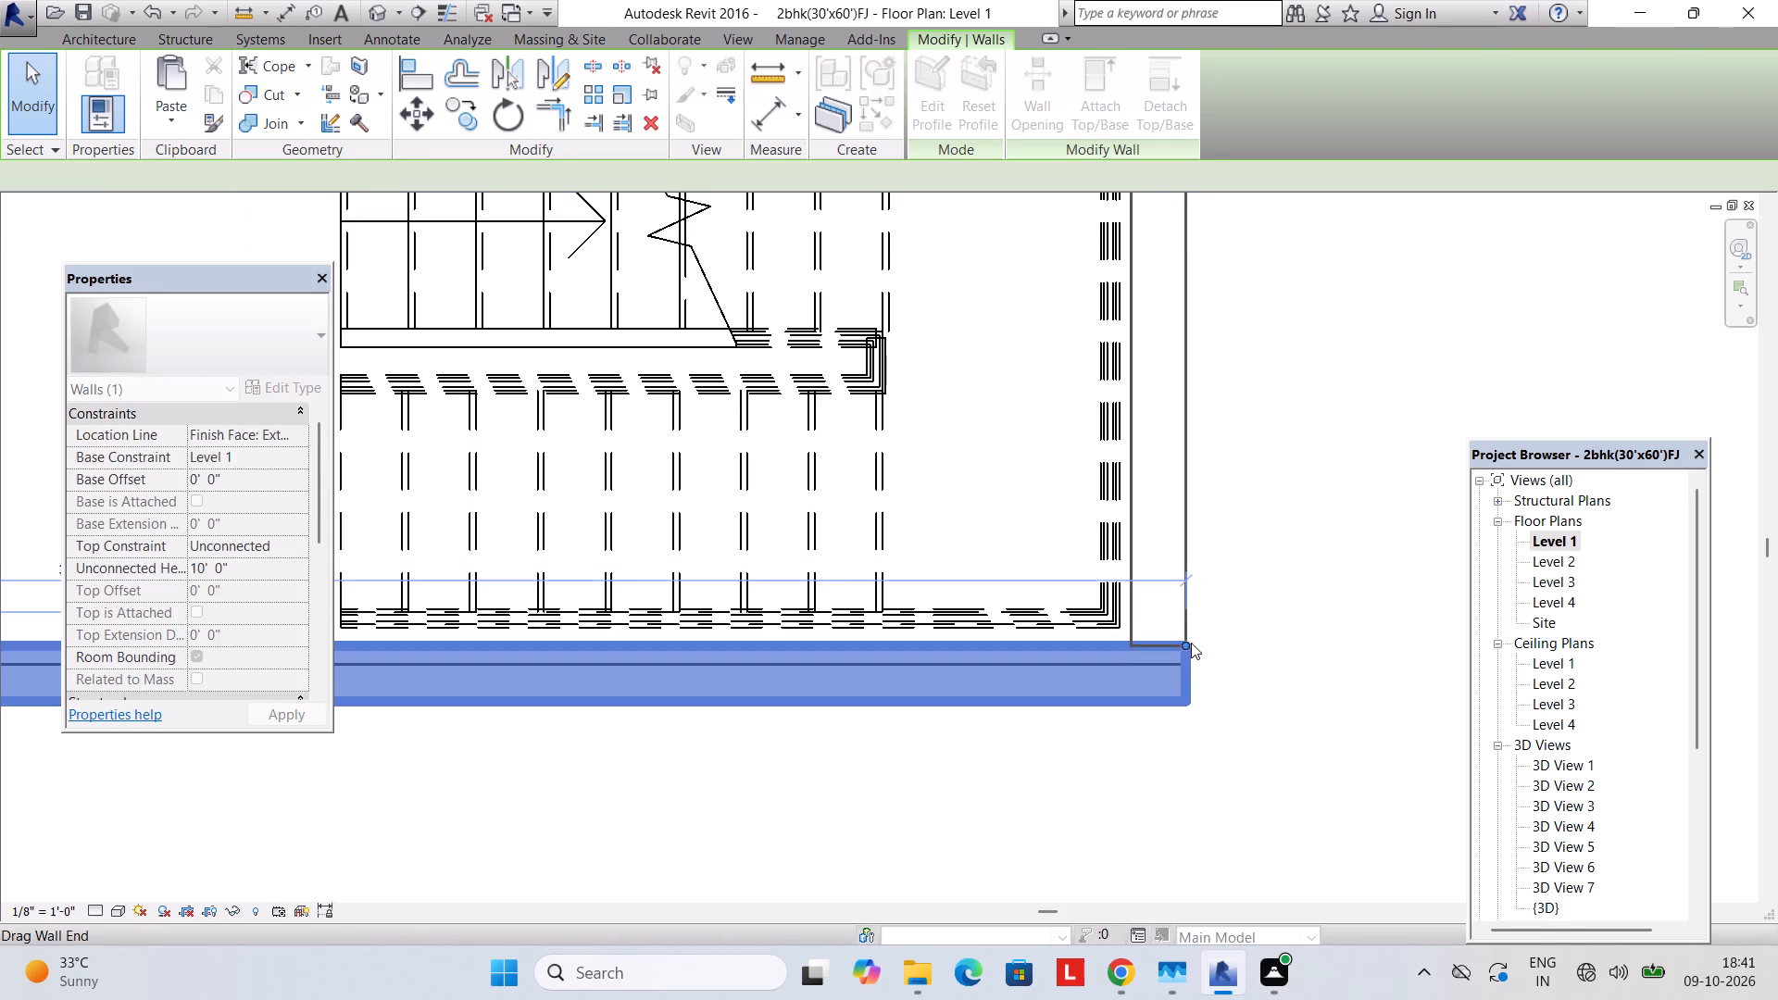
key("Escape")
scroll(1148, 667, "down", 7)
scroll(1150, 658, "up", 3)
scroll(1150, 658, "down", 3)
key("Escape")
scroll(1133, 674, "down", 4)
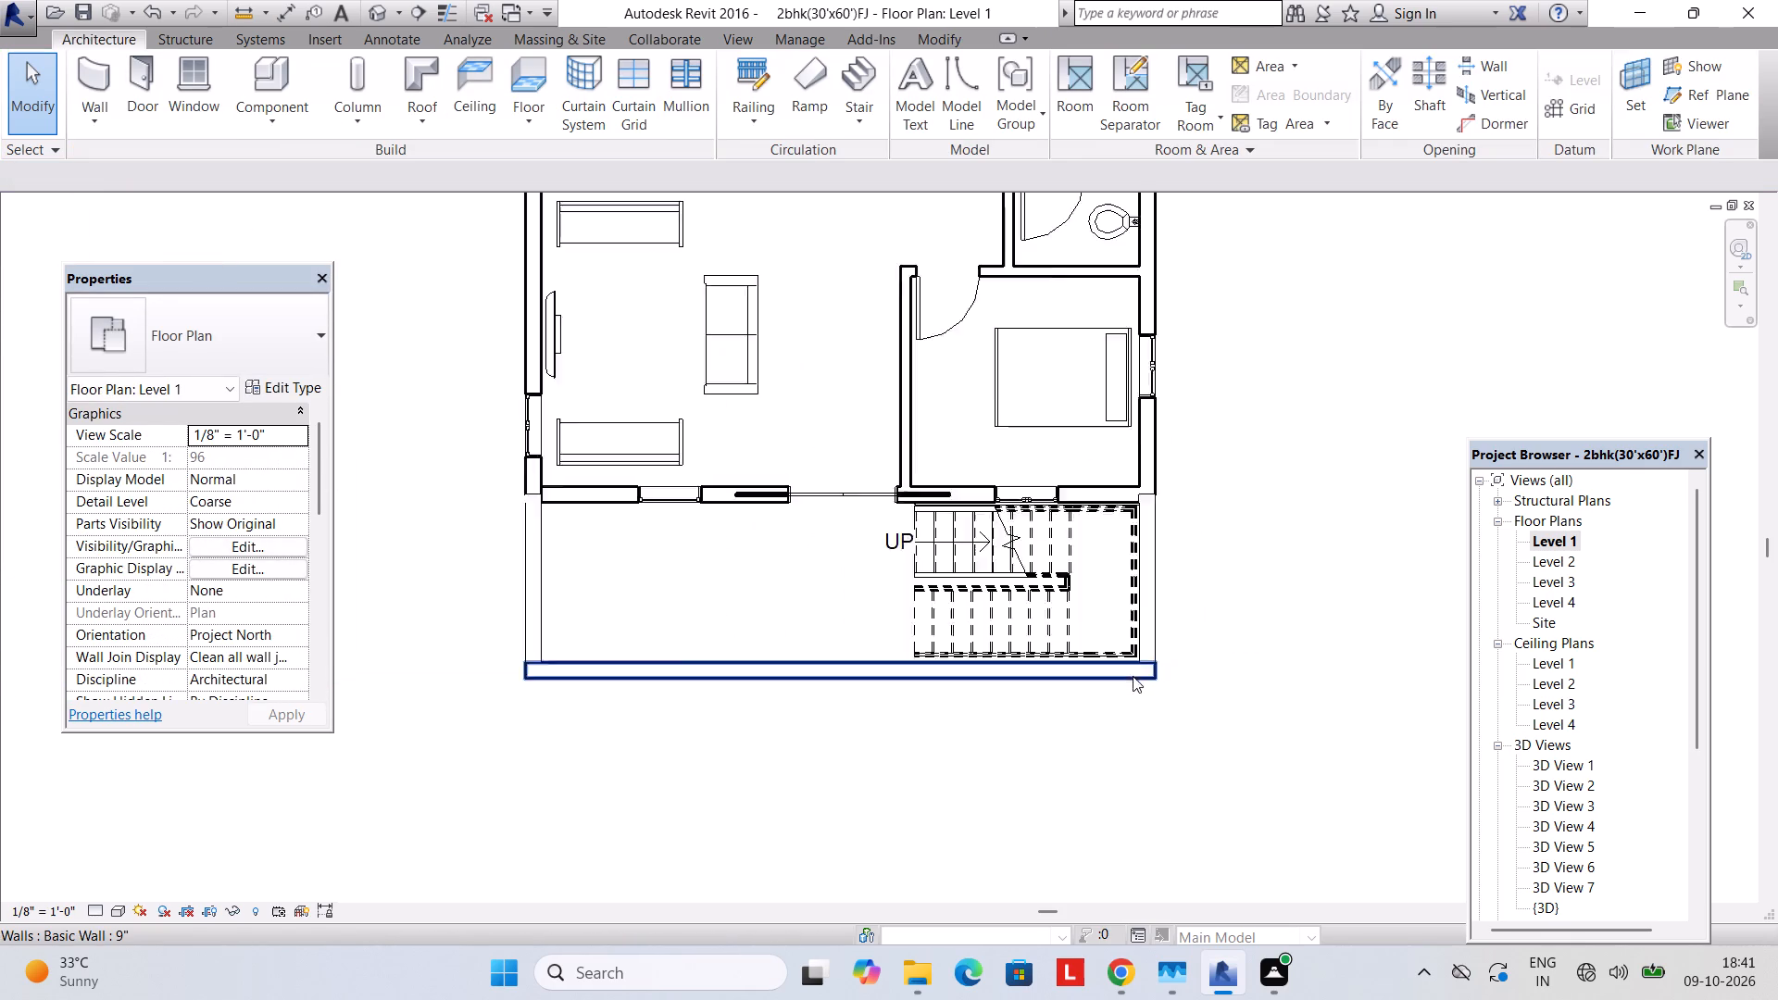
middle_click_drag(1040, 697, 1155, 723)
middle_click_drag(1057, 703, 1082, 715)
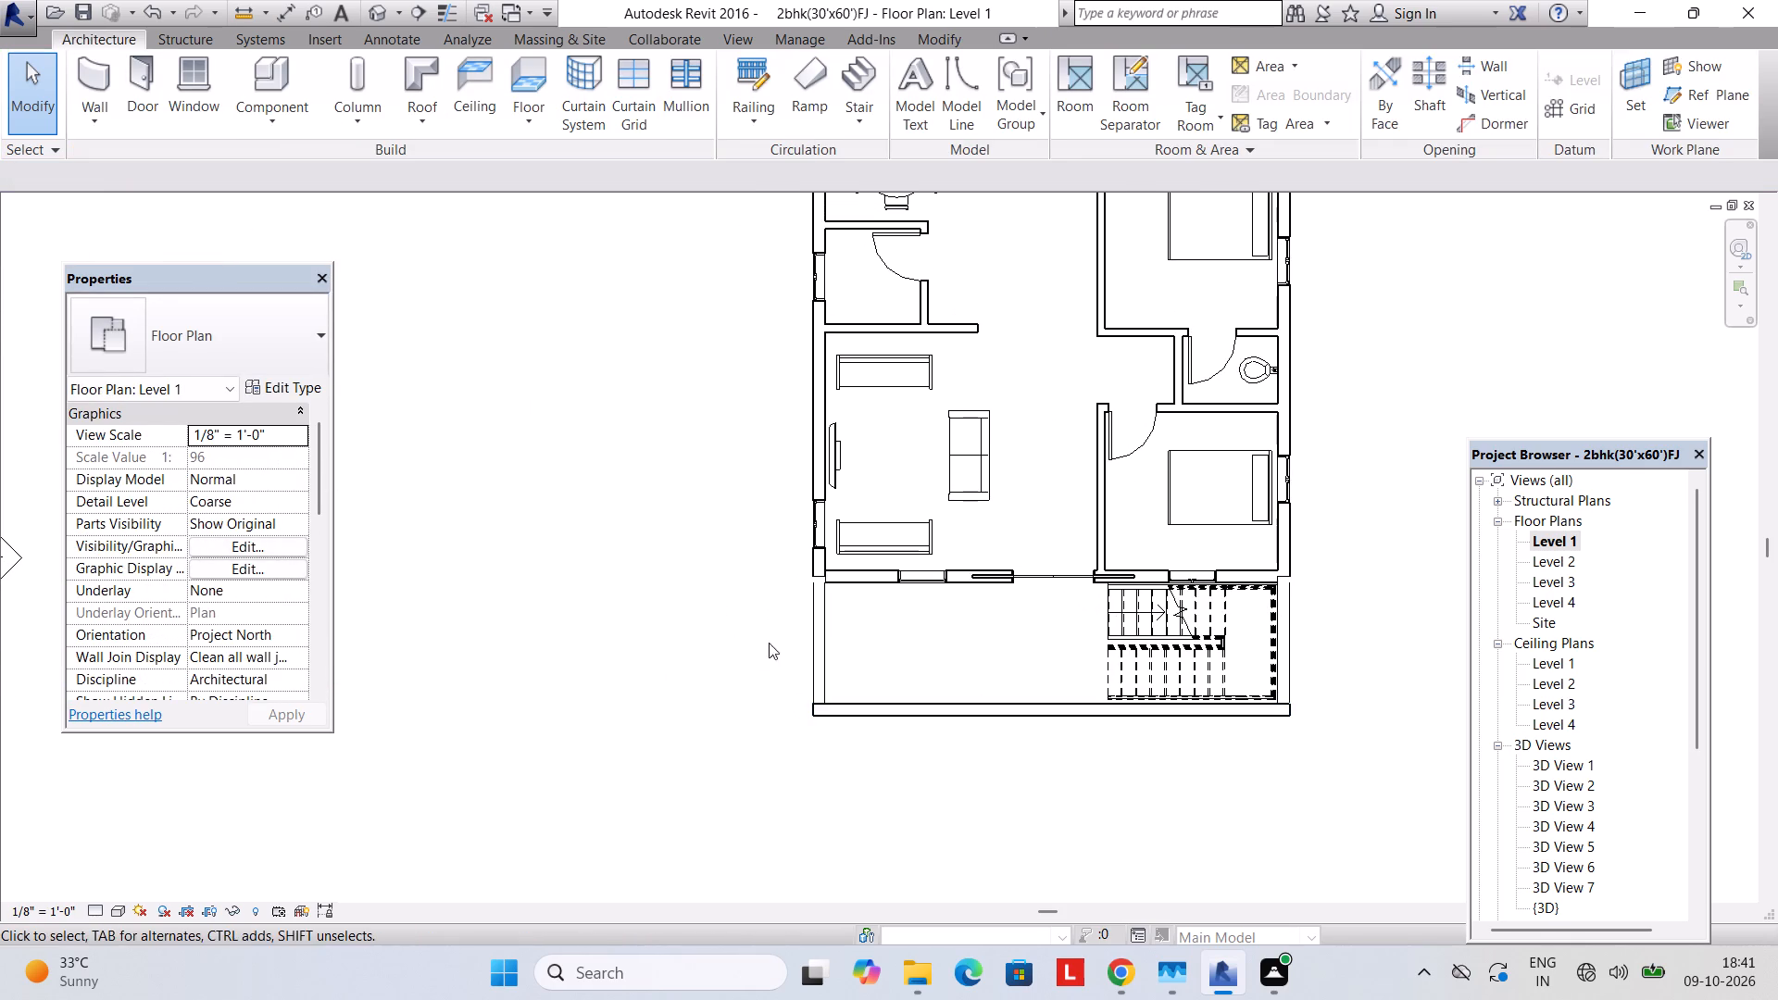
Measure the front boundary wall's outer length between its two corners.
left_click(952, 38)
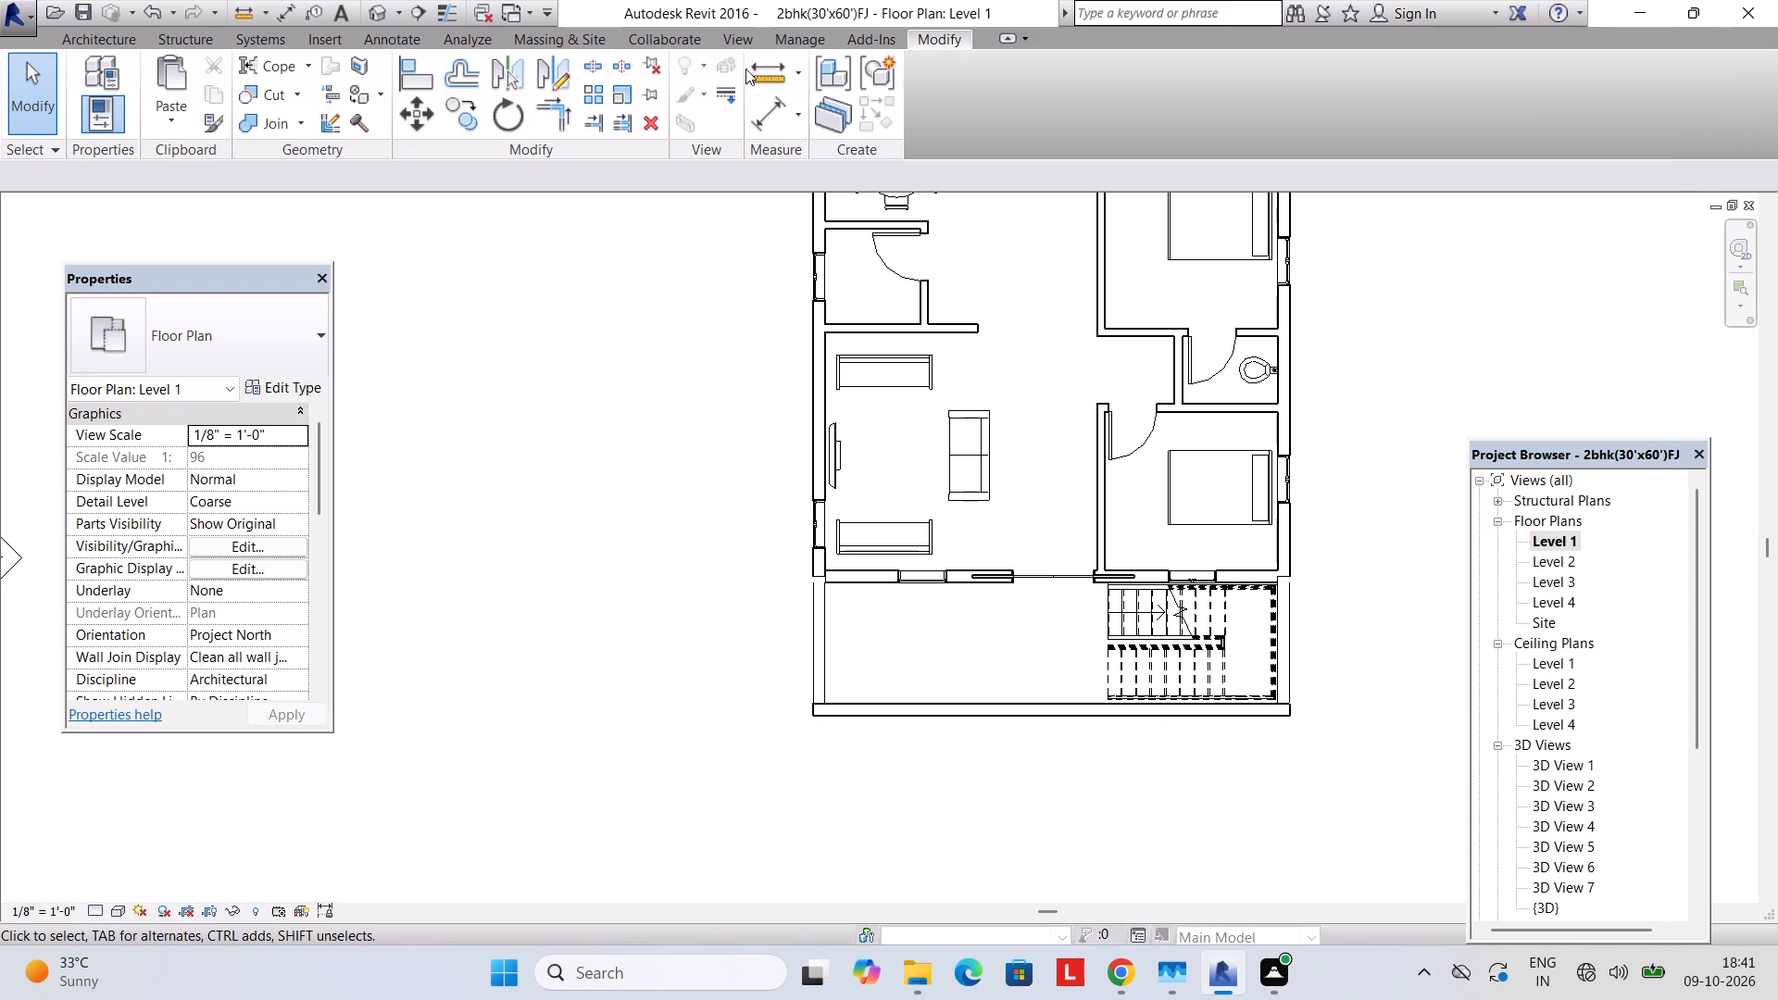
left_click(783, 62)
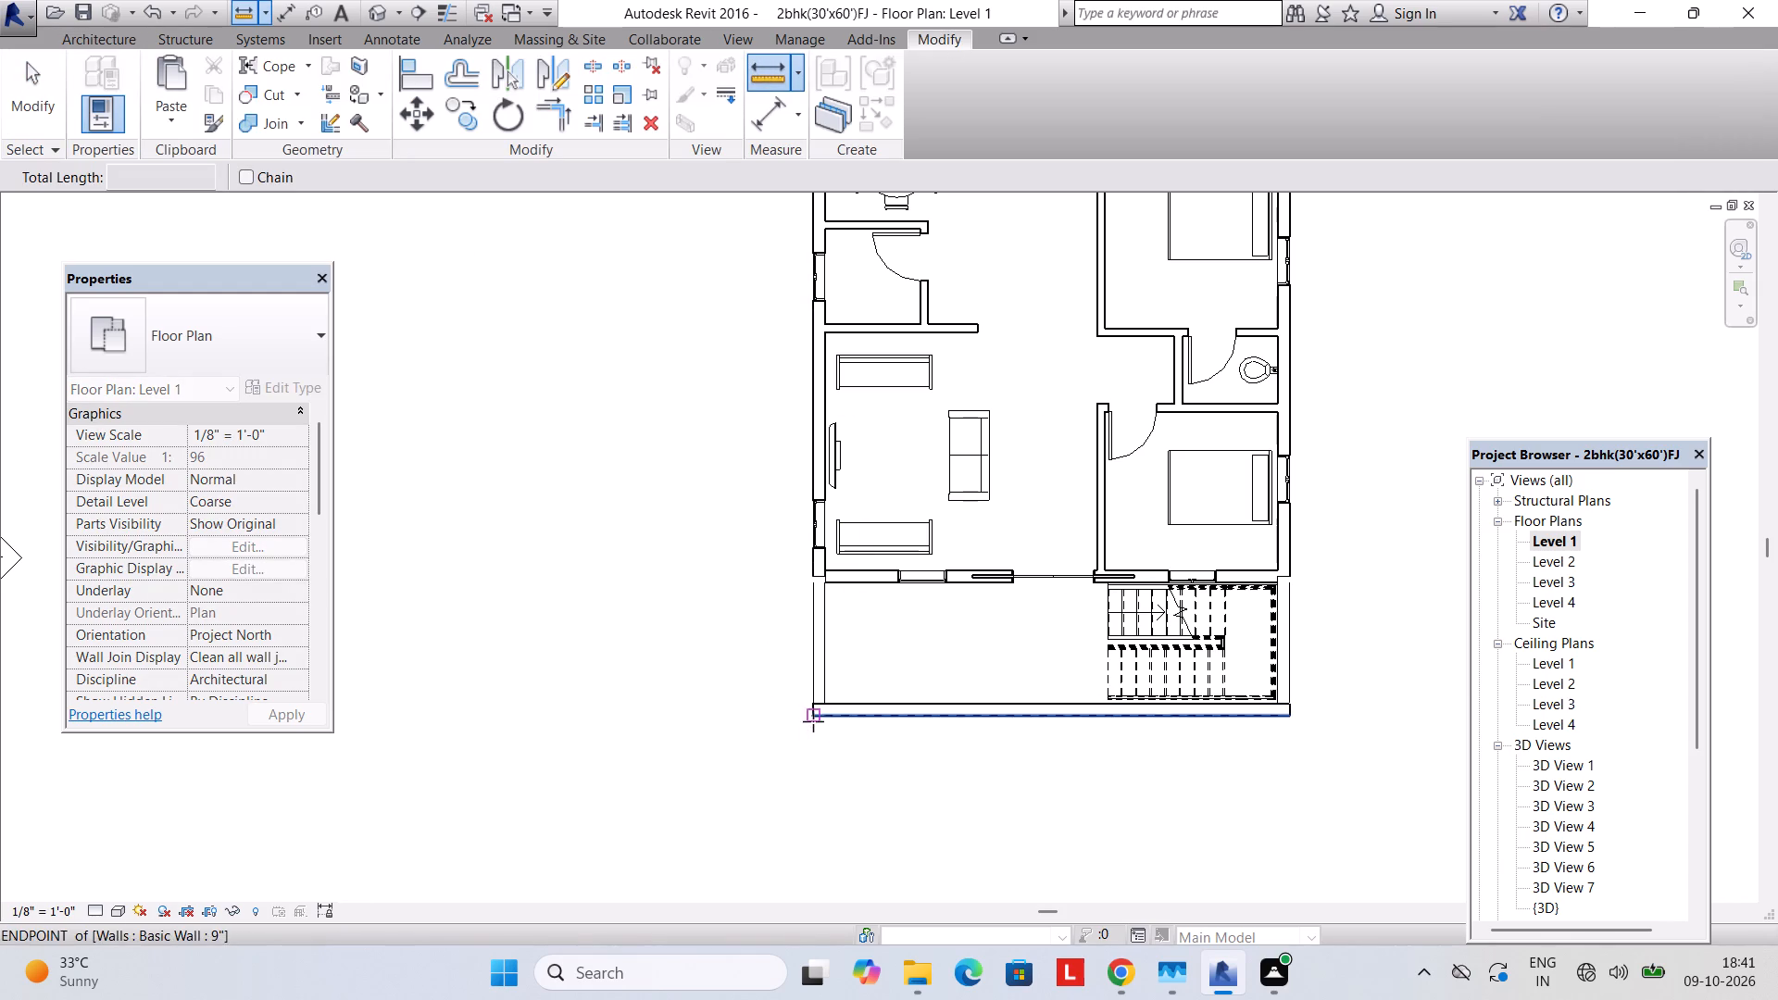
left_click(813, 718)
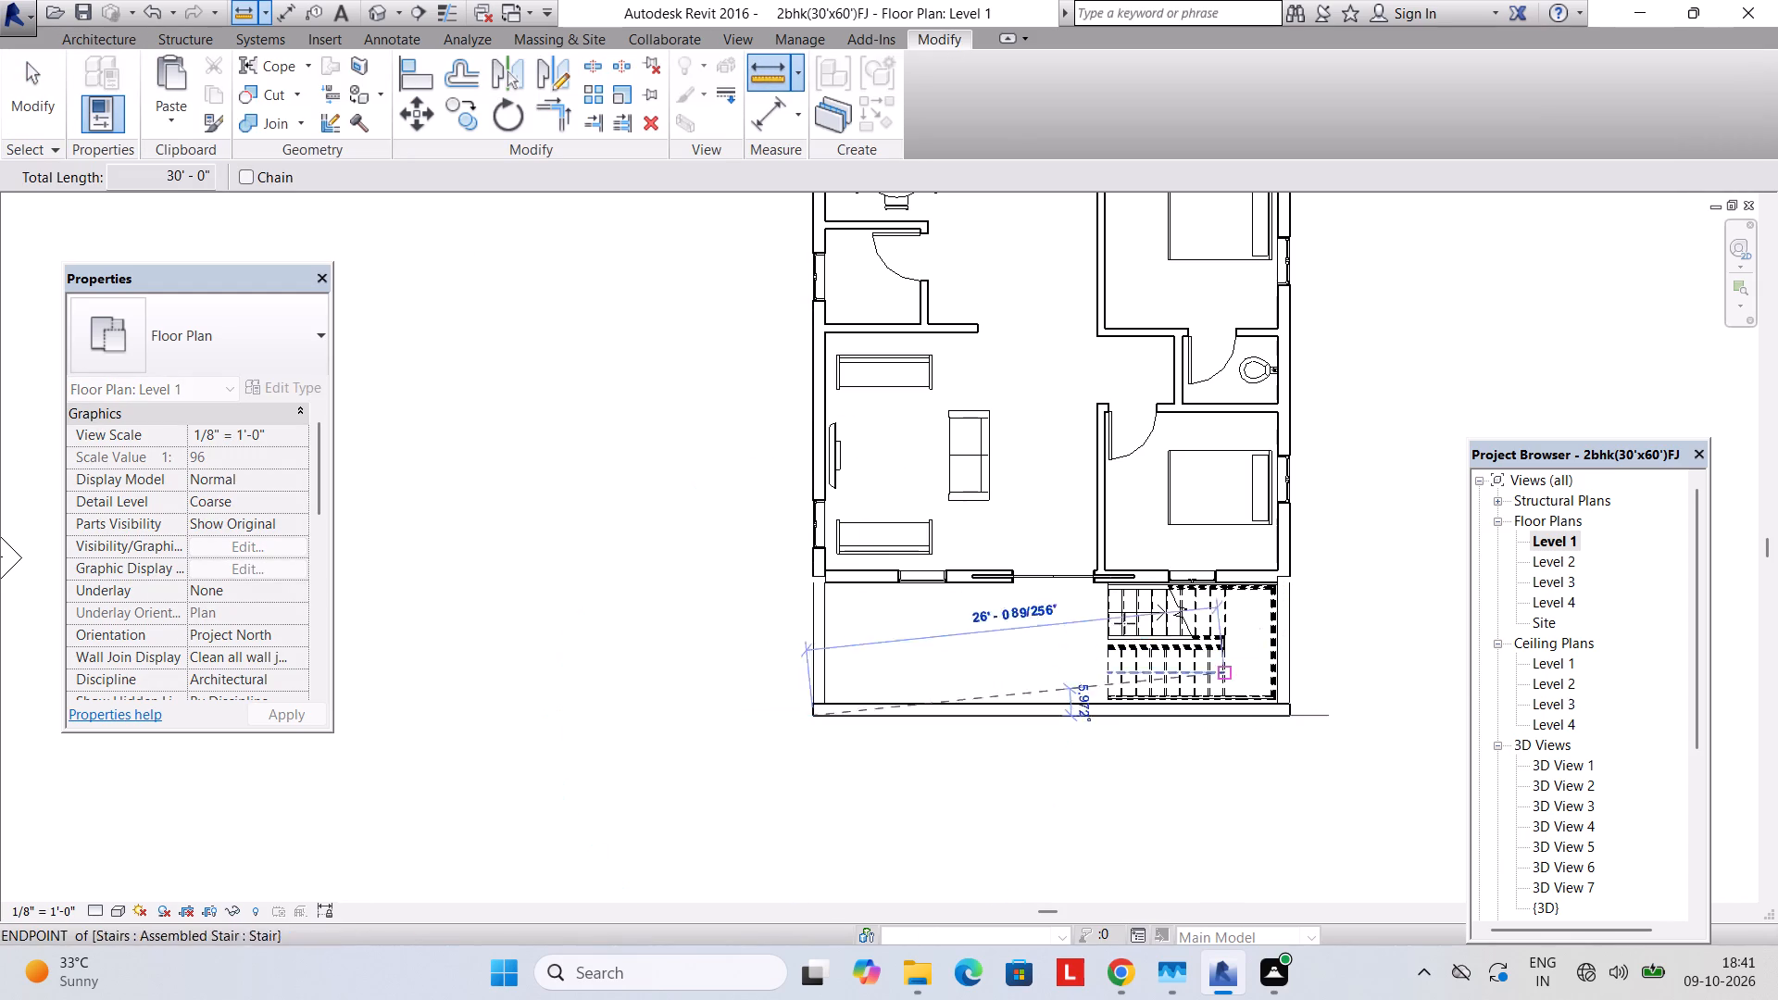
key("Escape")
Measure the plot's overall depth along the living-room side, from the rear outer corner to the front wall's outer face.
middle_click_drag(914, 547, 910, 798)
middle_click_drag(845, 405, 858, 556)
scroll(857, 552, "down", 3)
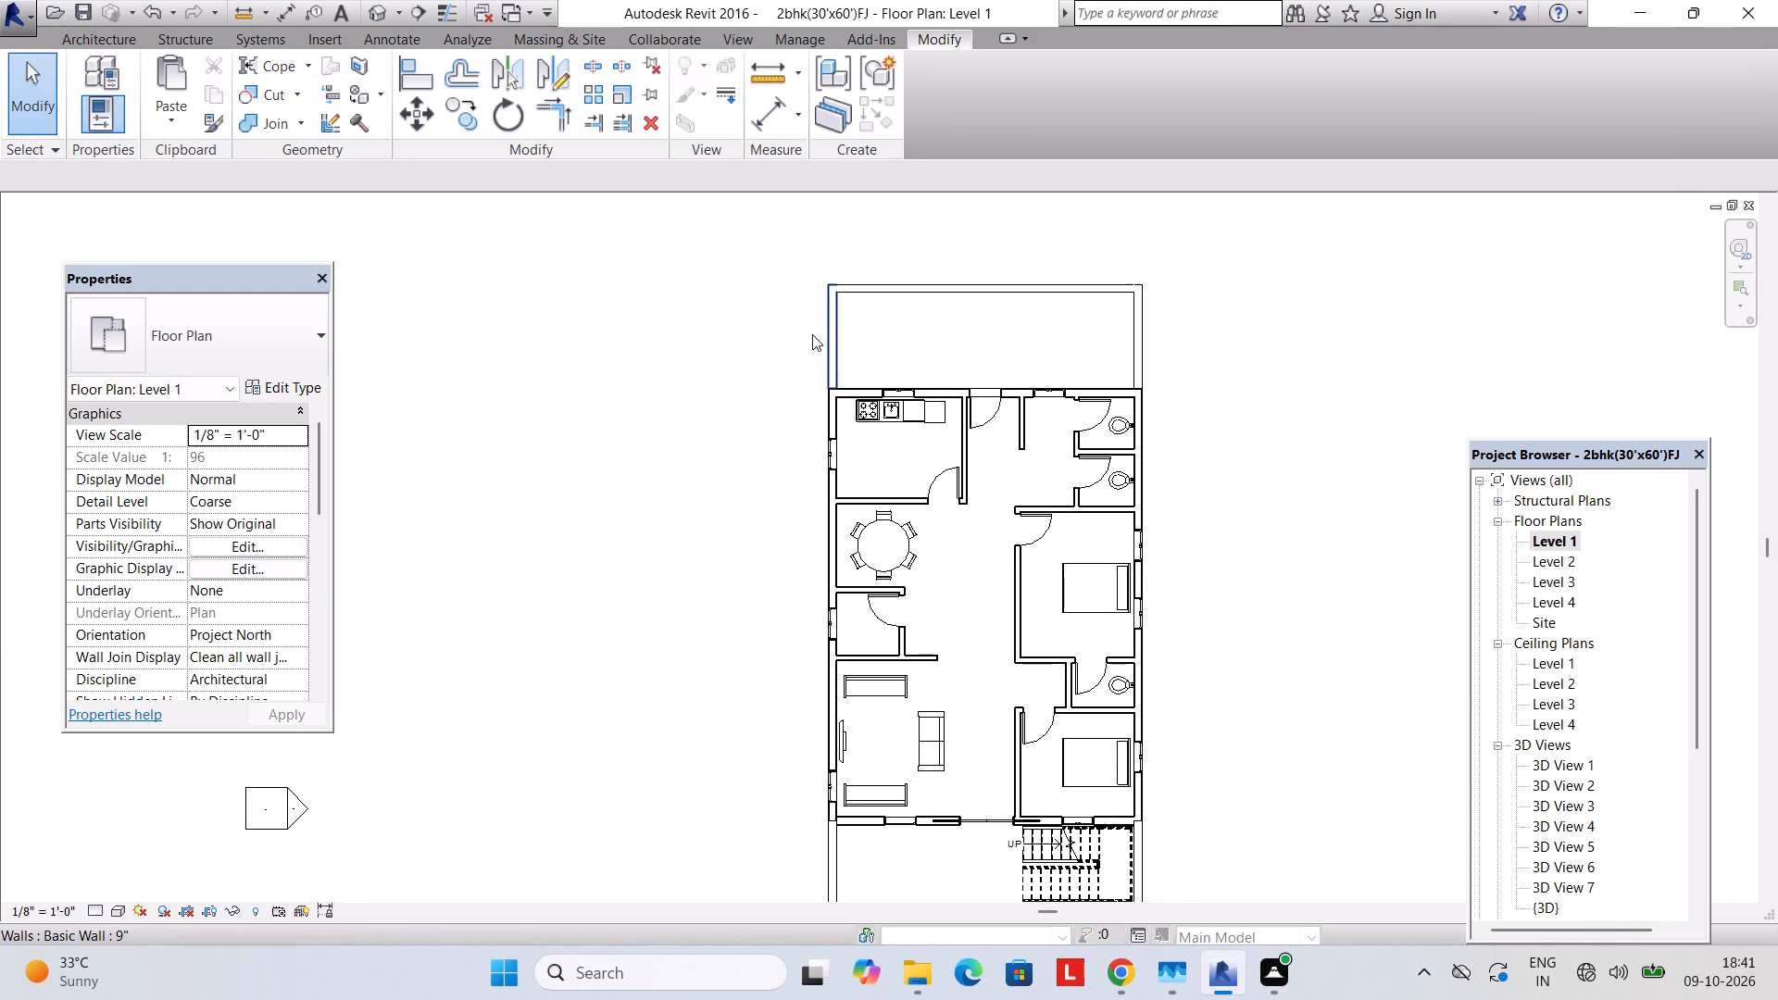
left_click(769, 88)
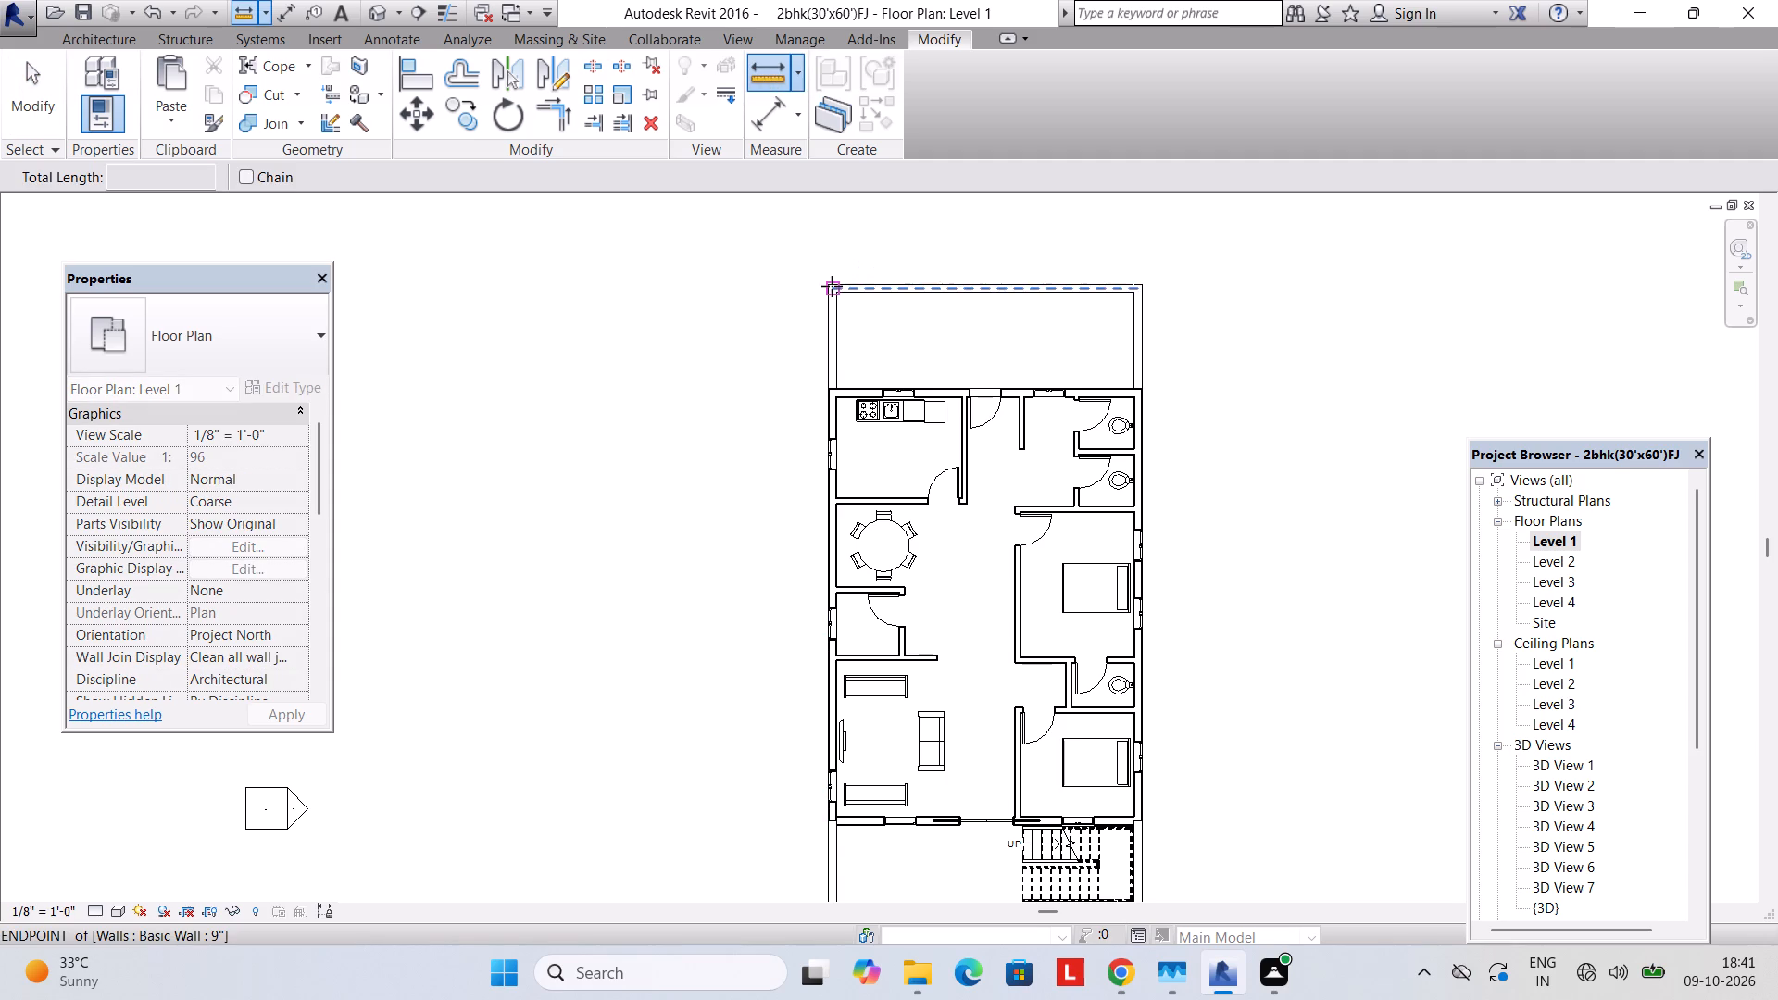
left_click(829, 284)
middle_click_drag(685, 725, 674, 477)
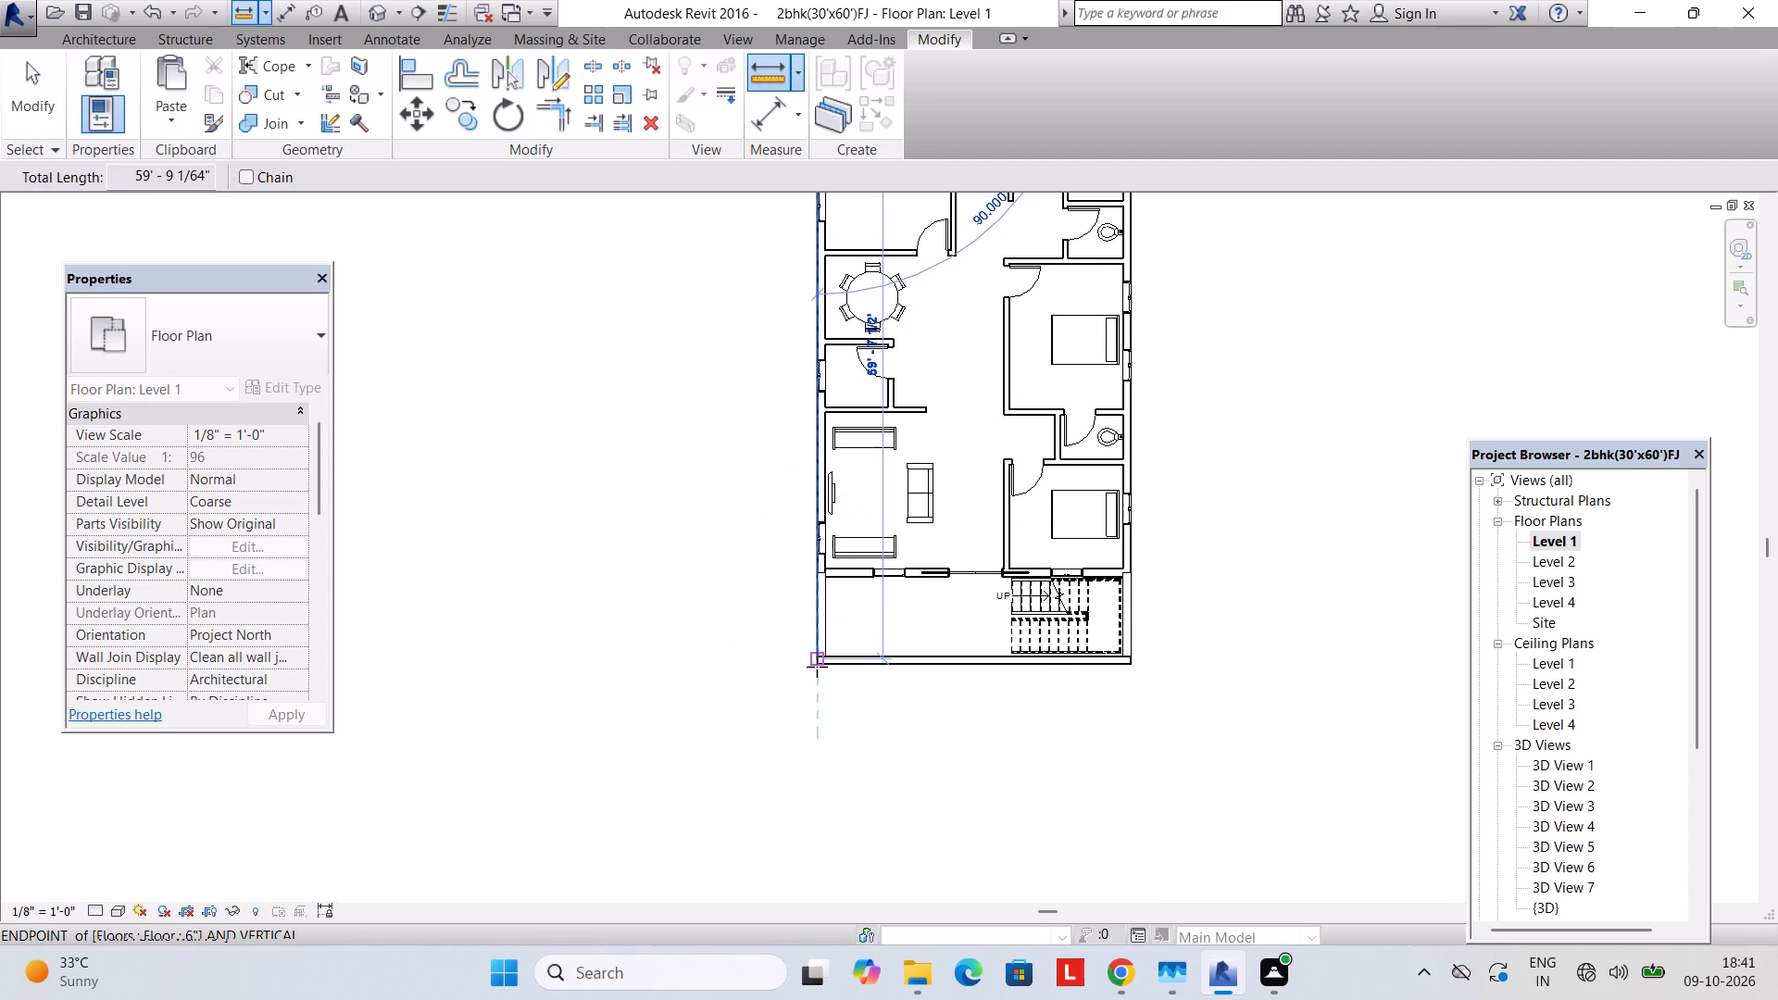
scroll(807, 665, "up", 5)
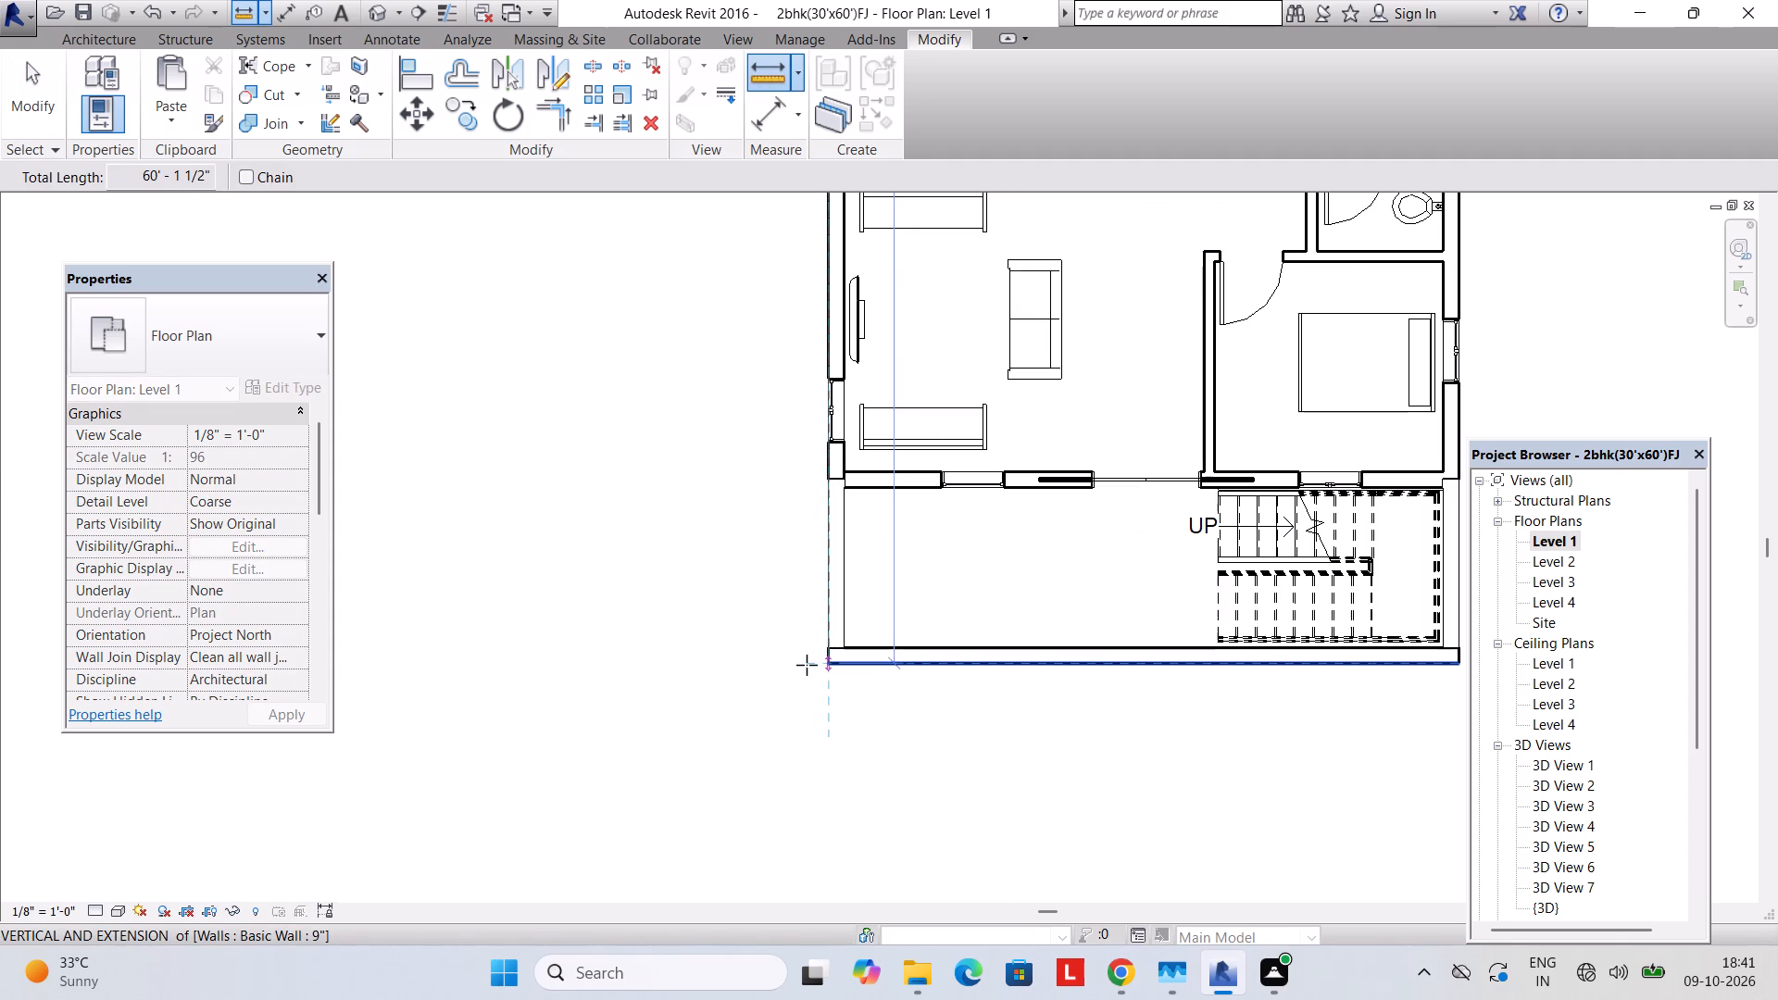
key("Escape")
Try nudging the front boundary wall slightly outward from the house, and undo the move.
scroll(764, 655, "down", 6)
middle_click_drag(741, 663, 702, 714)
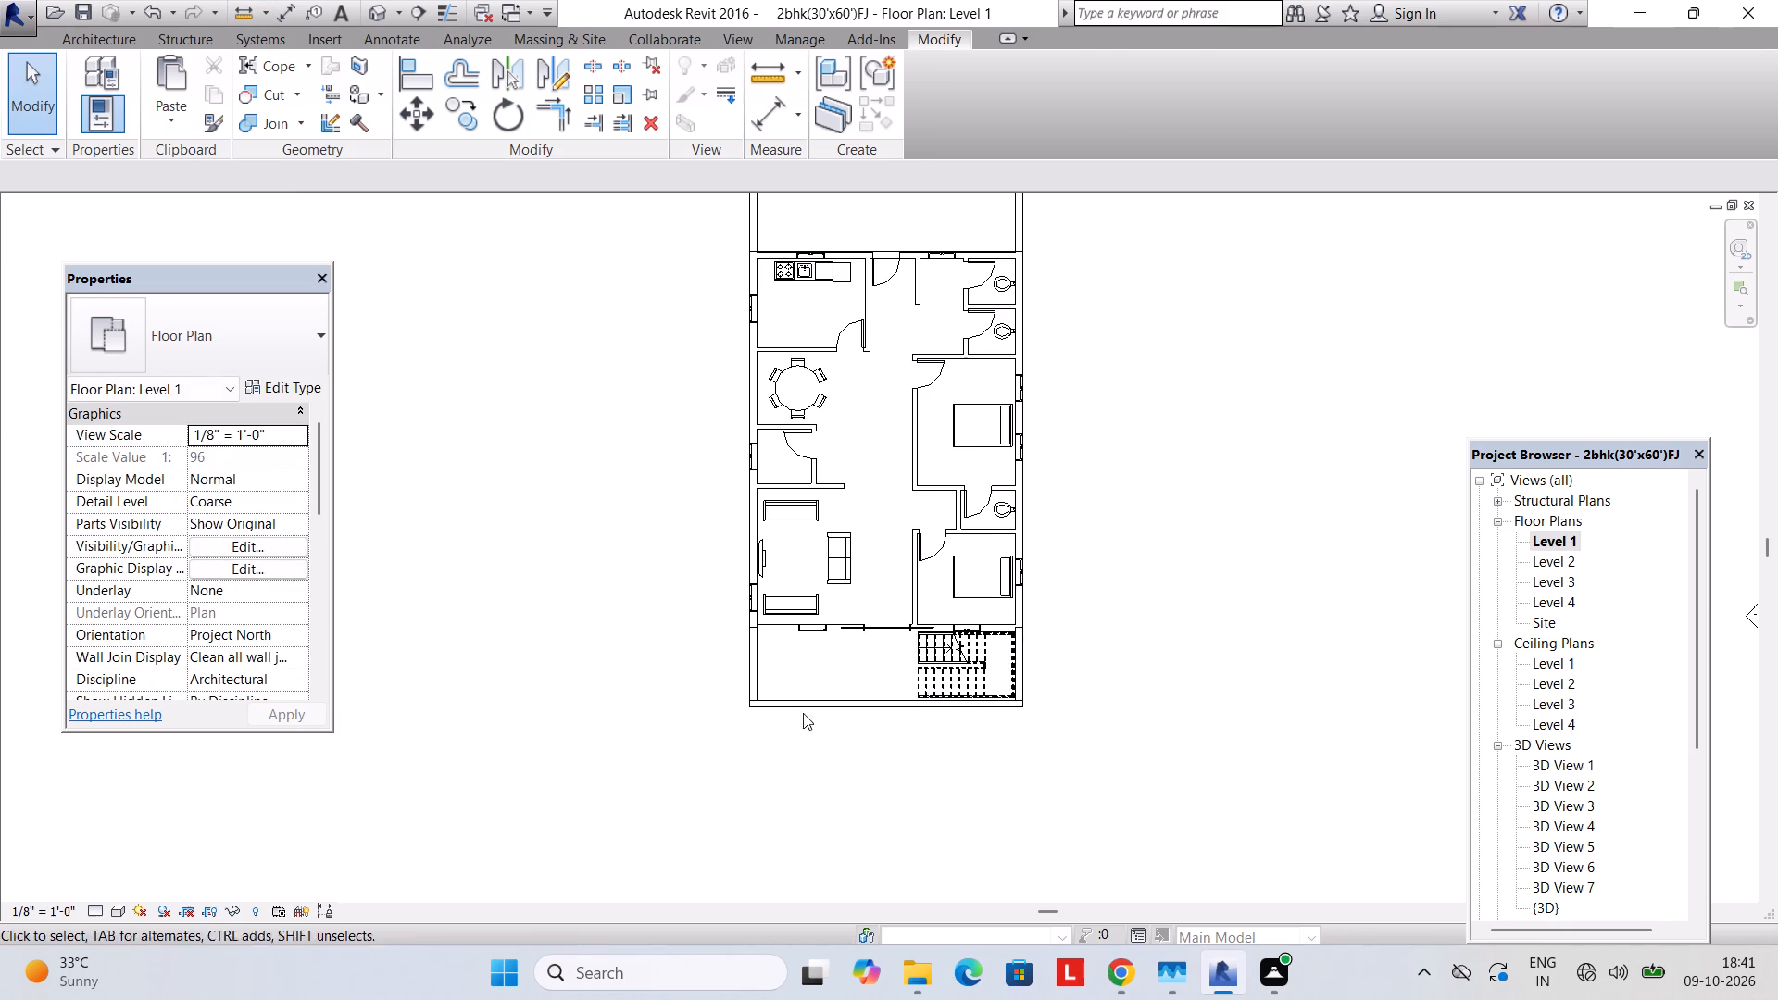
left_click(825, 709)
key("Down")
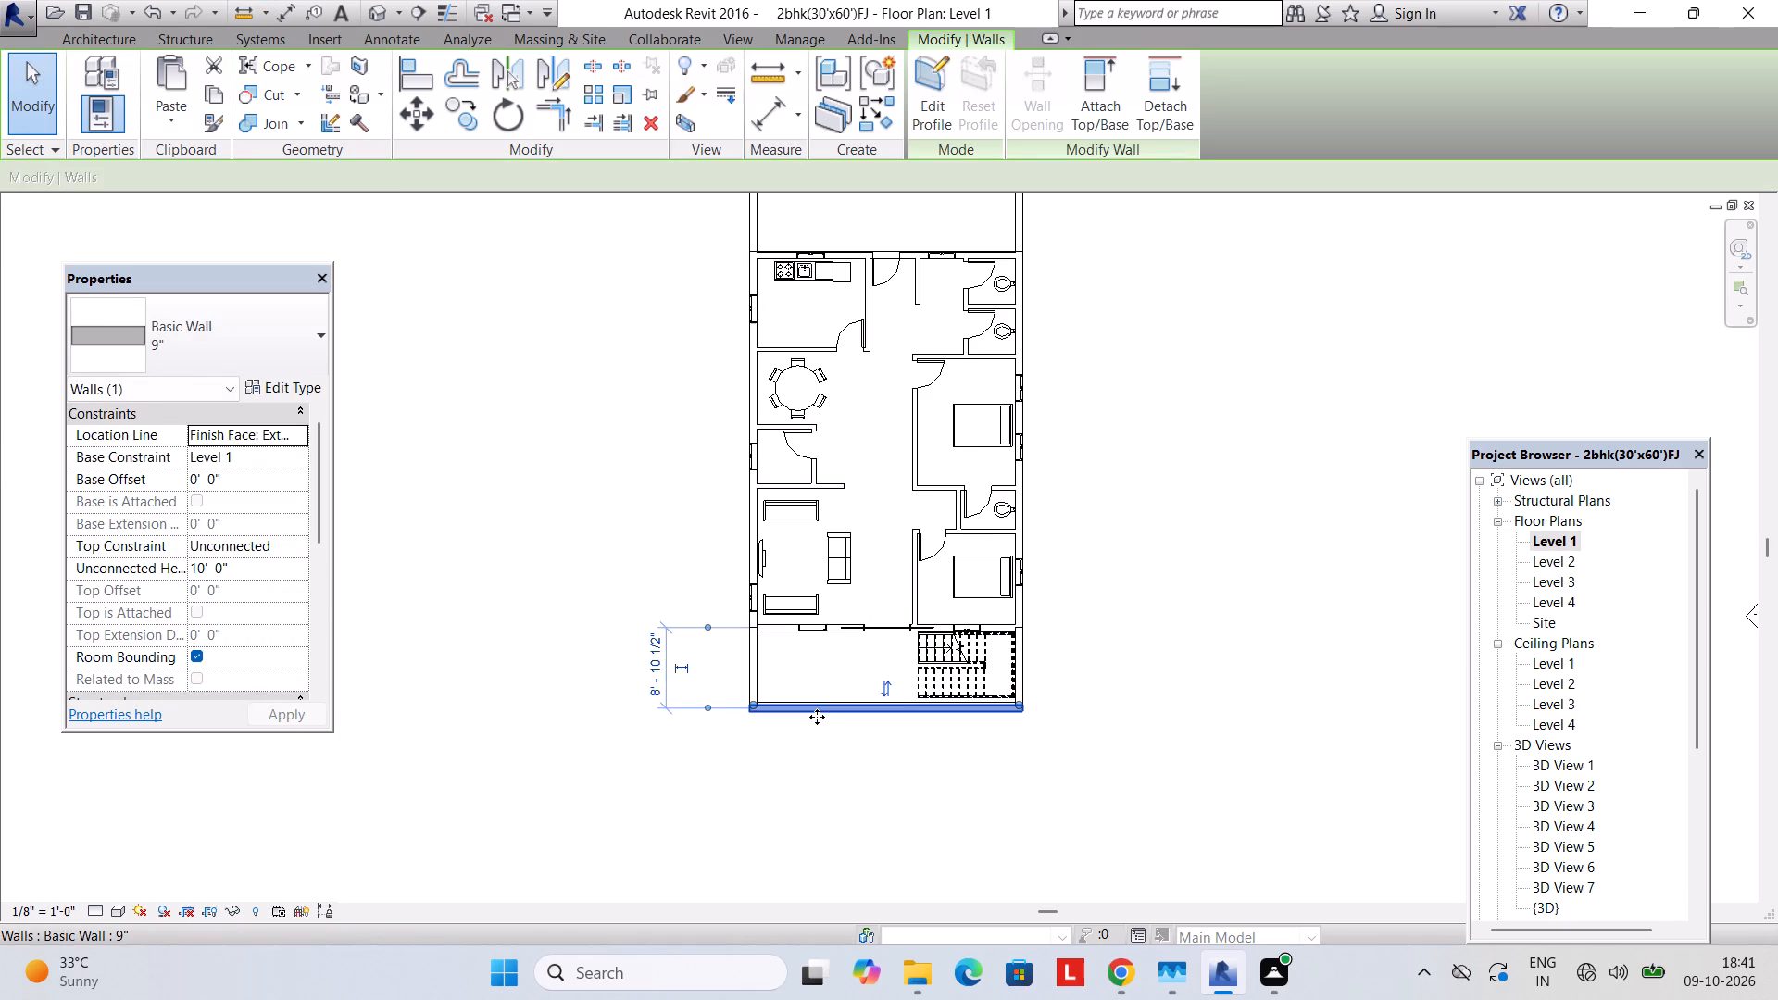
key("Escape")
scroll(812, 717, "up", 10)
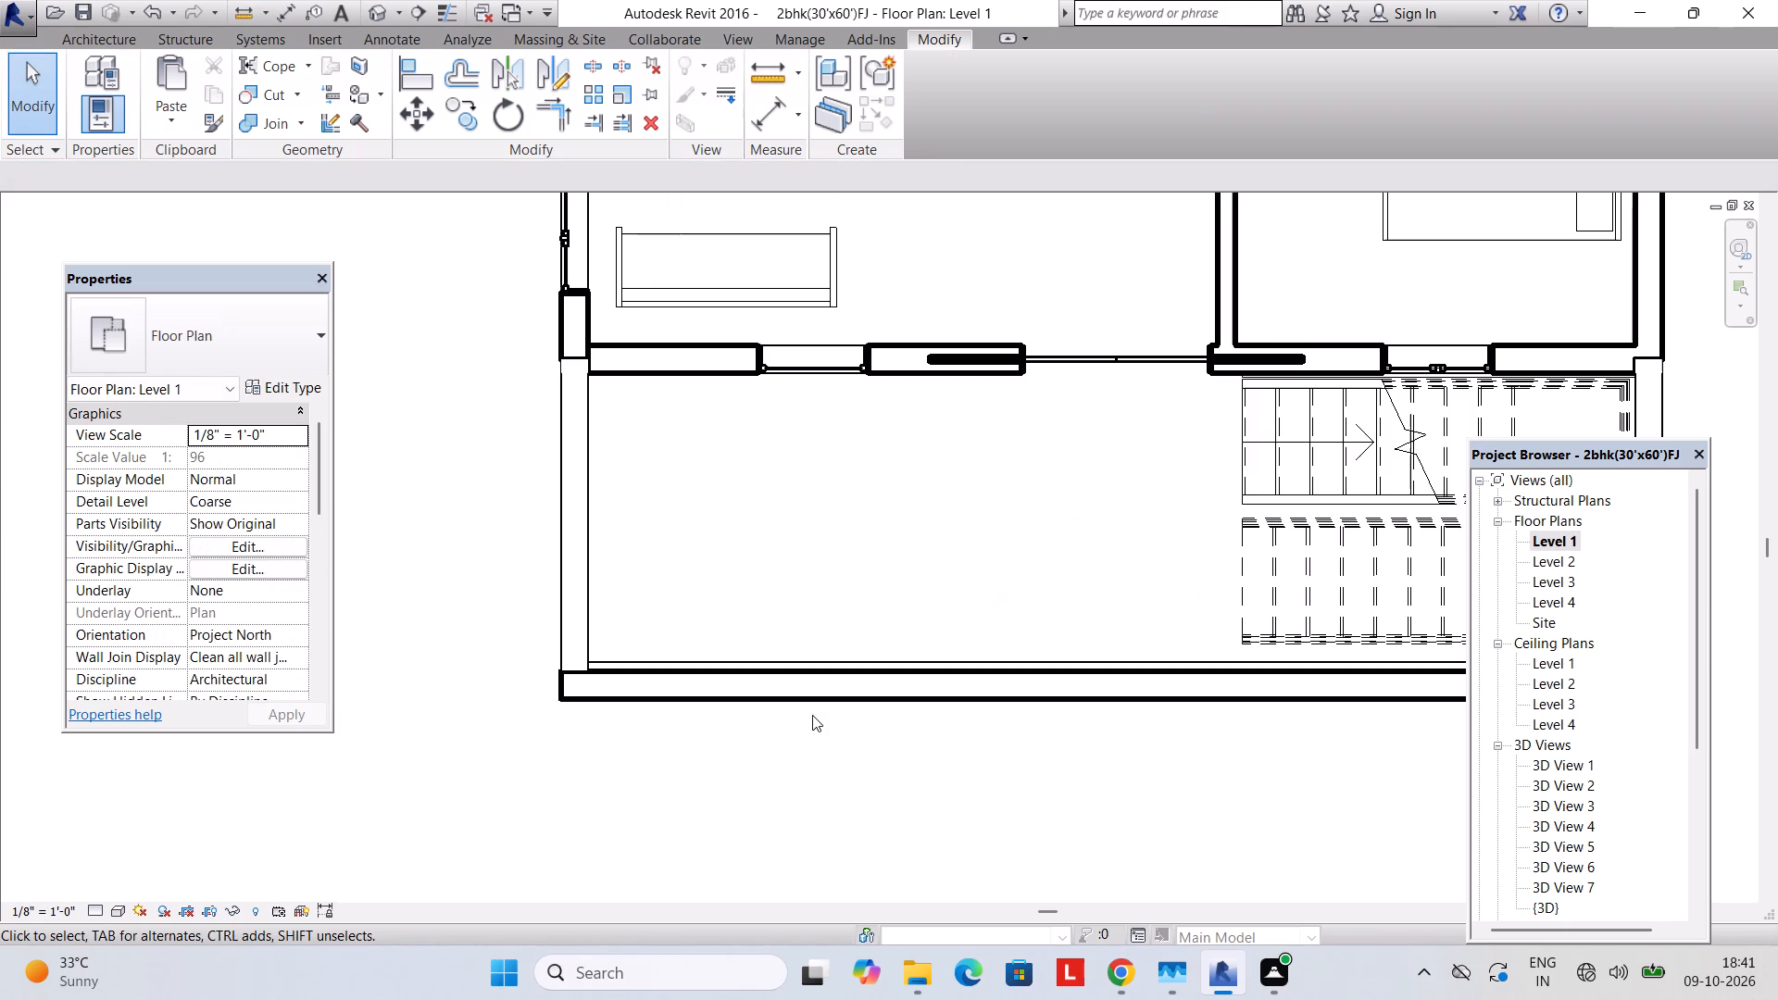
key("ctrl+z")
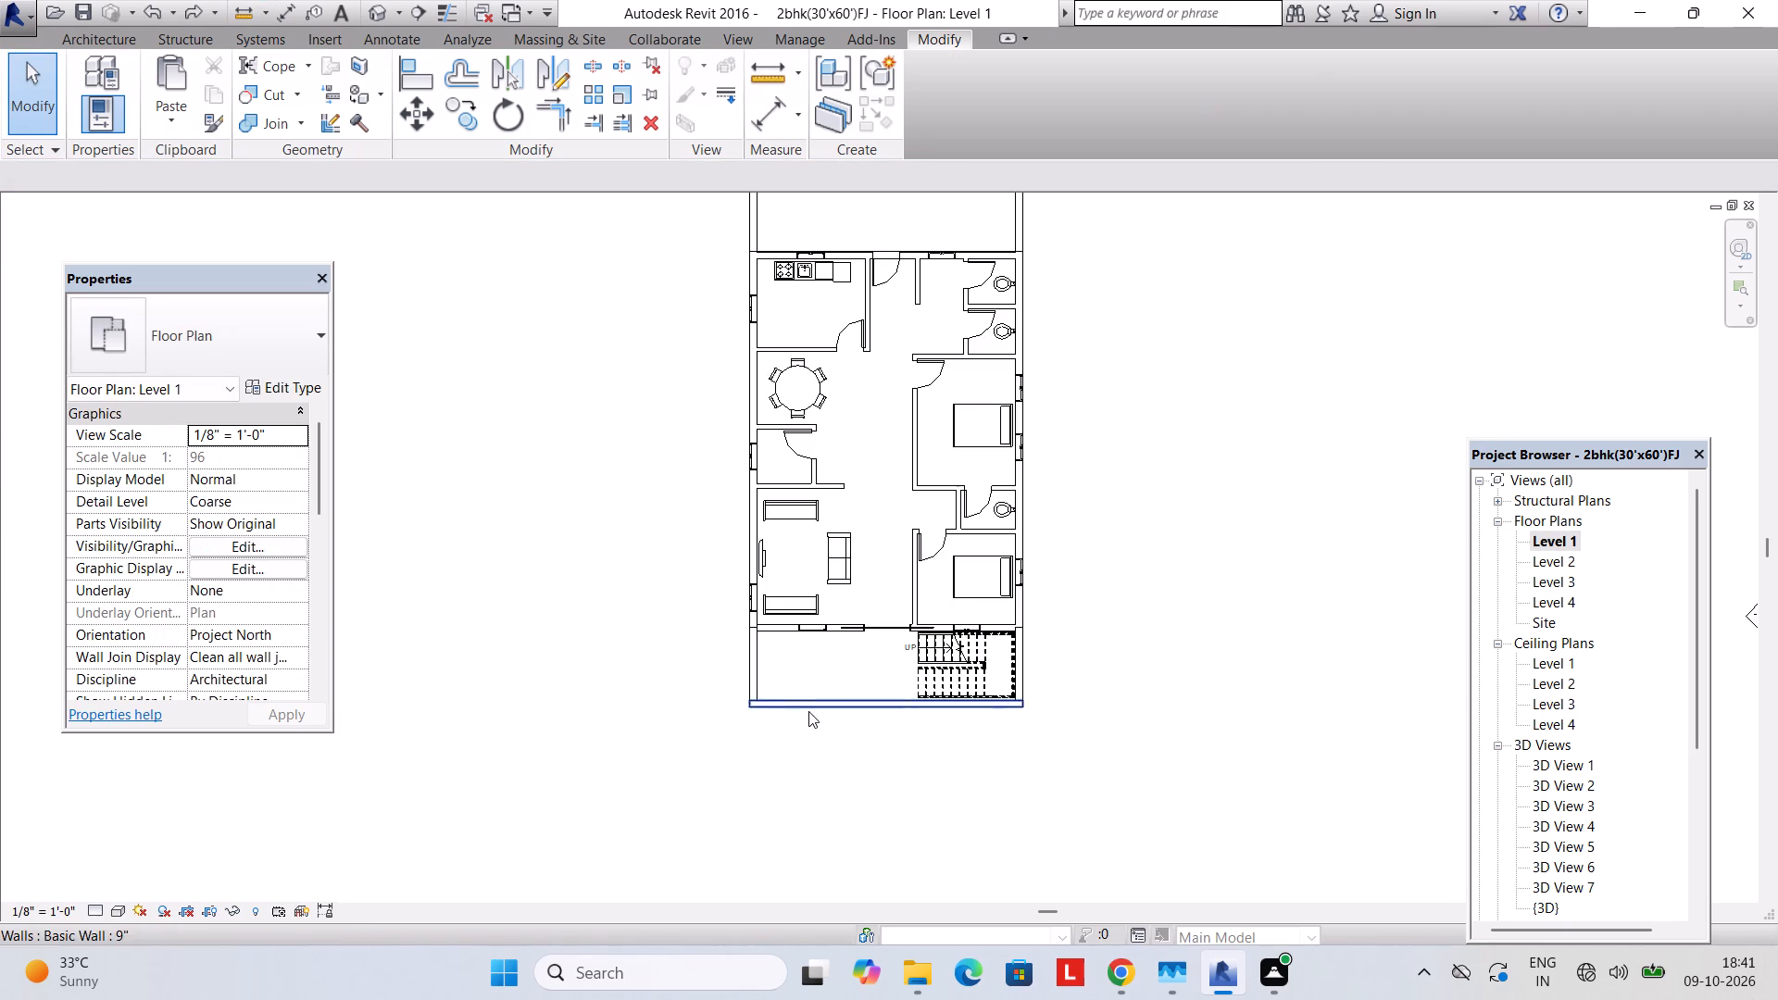
Nudge the rear boundary wall slightly outward, away from the house.
scroll(808, 711, "down", 3)
middle_click_drag(770, 652, 743, 775)
scroll(841, 588, "up", 2)
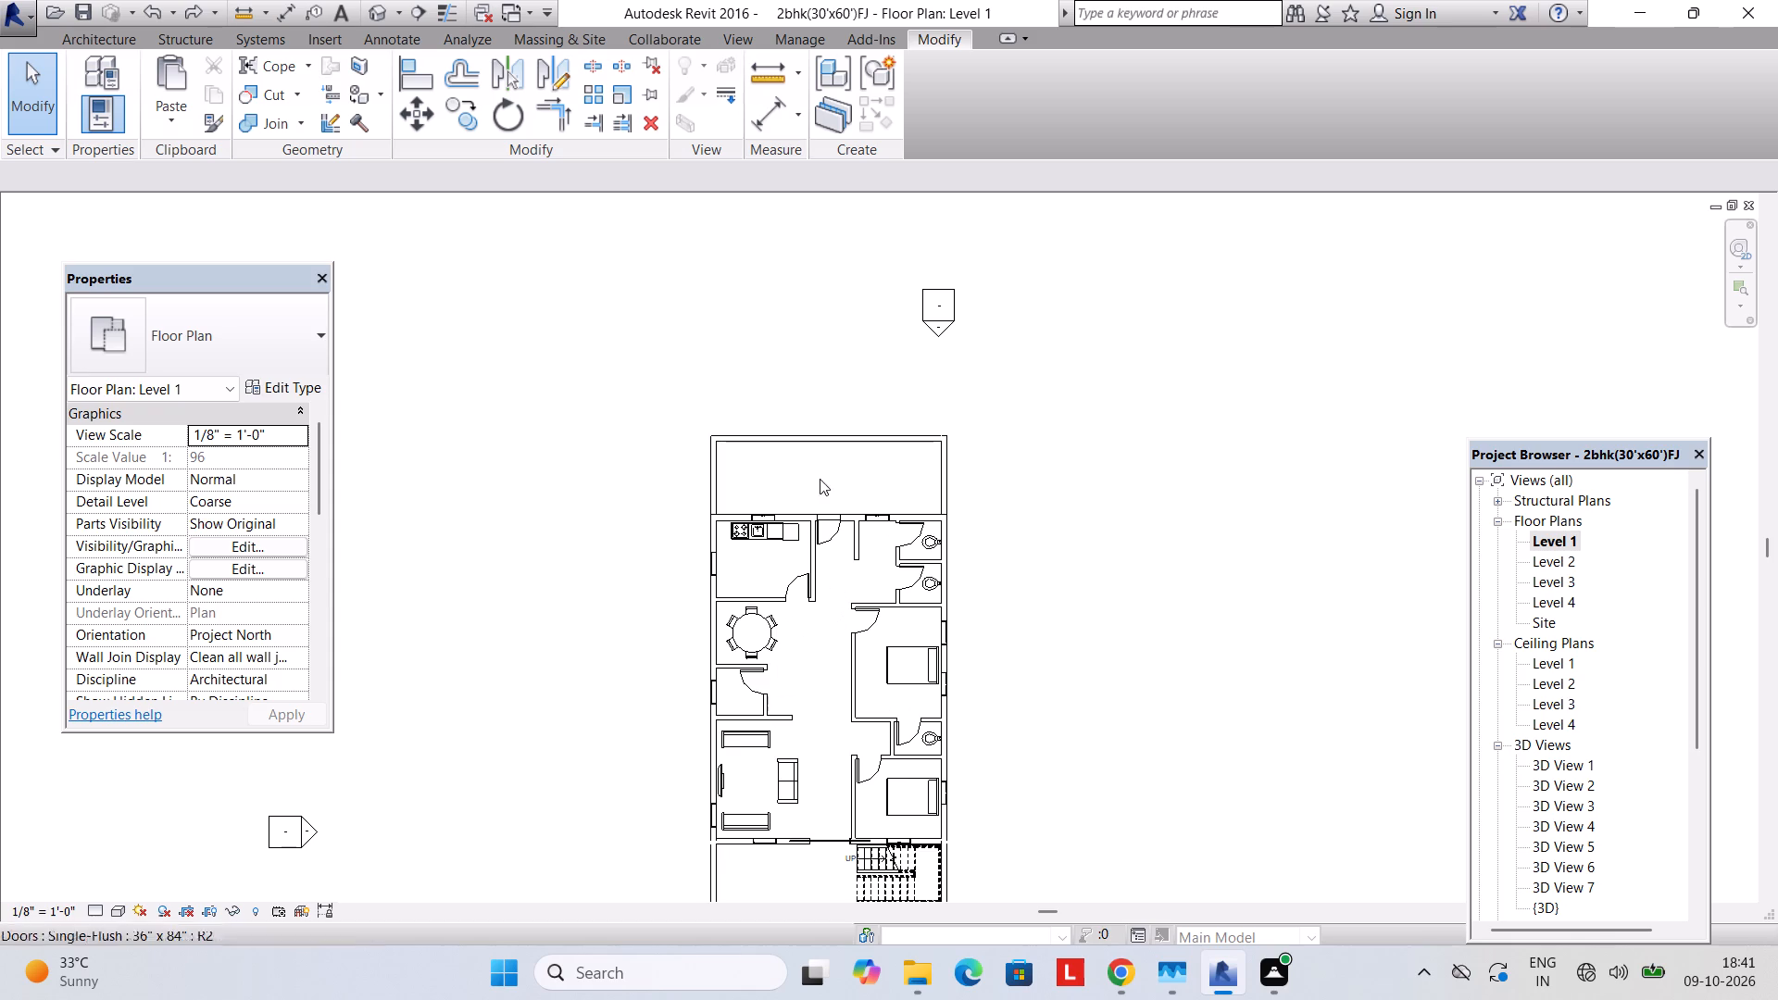
left_click(814, 451)
key("Up")
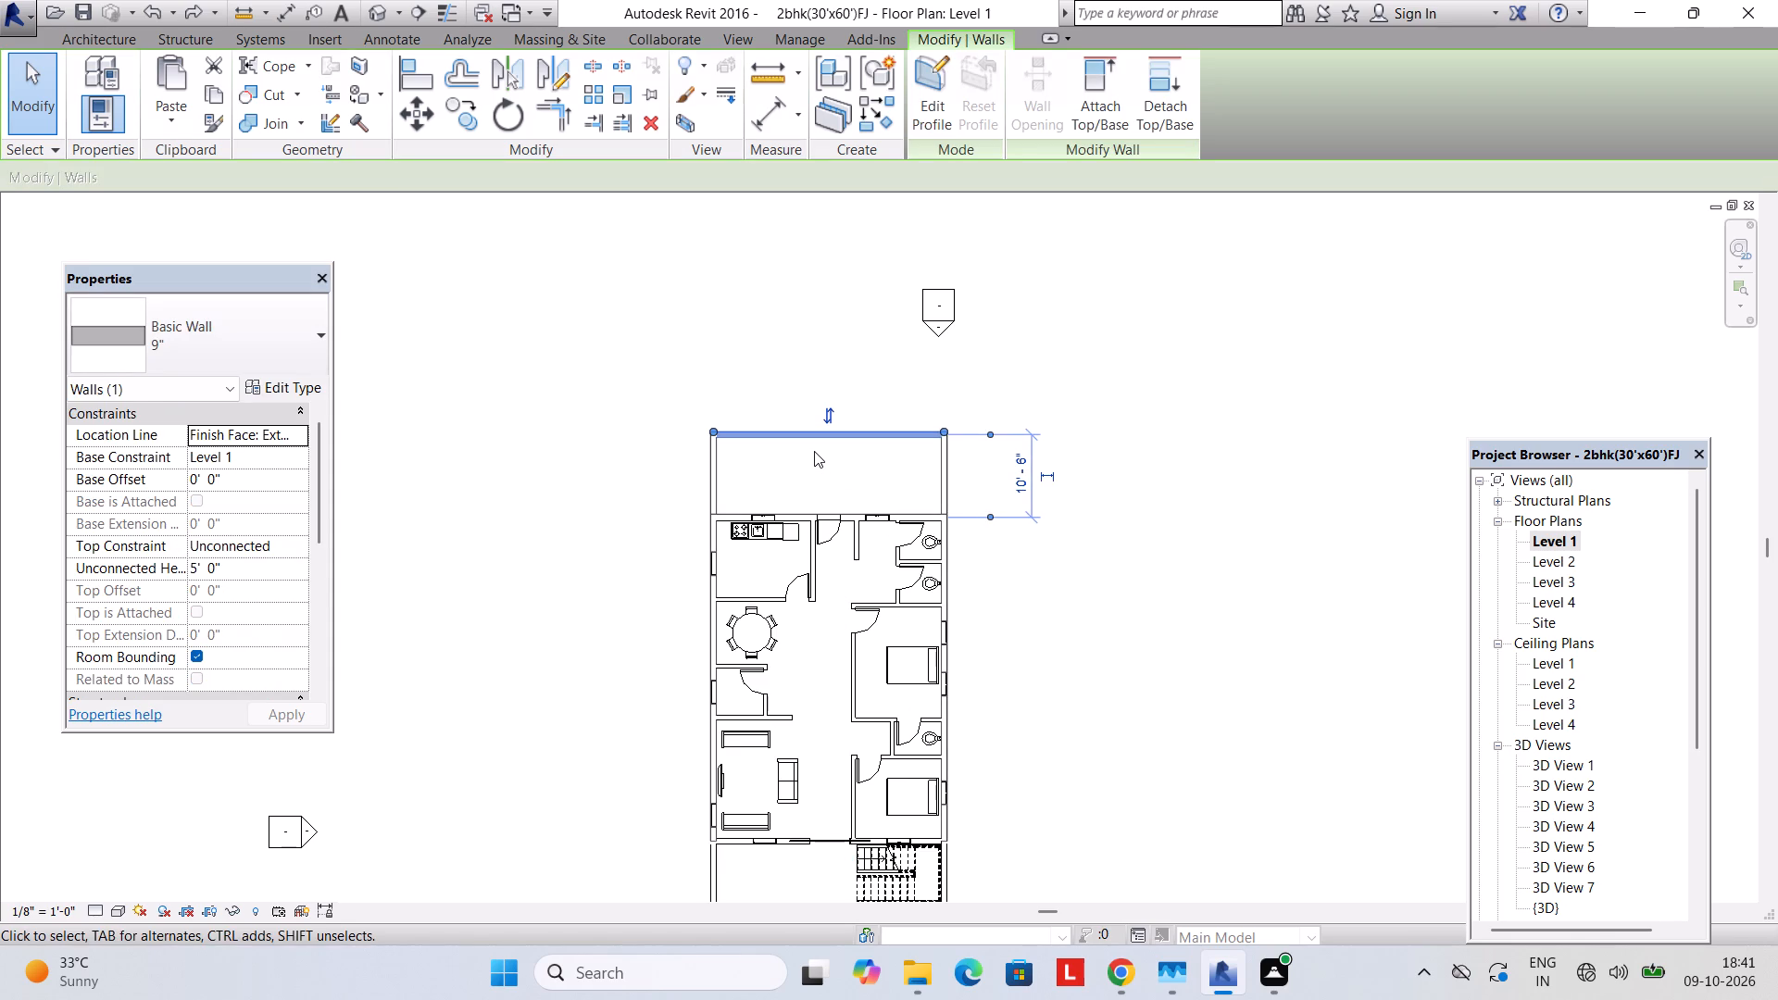
scroll(814, 451, "up", 3)
key("Escape")
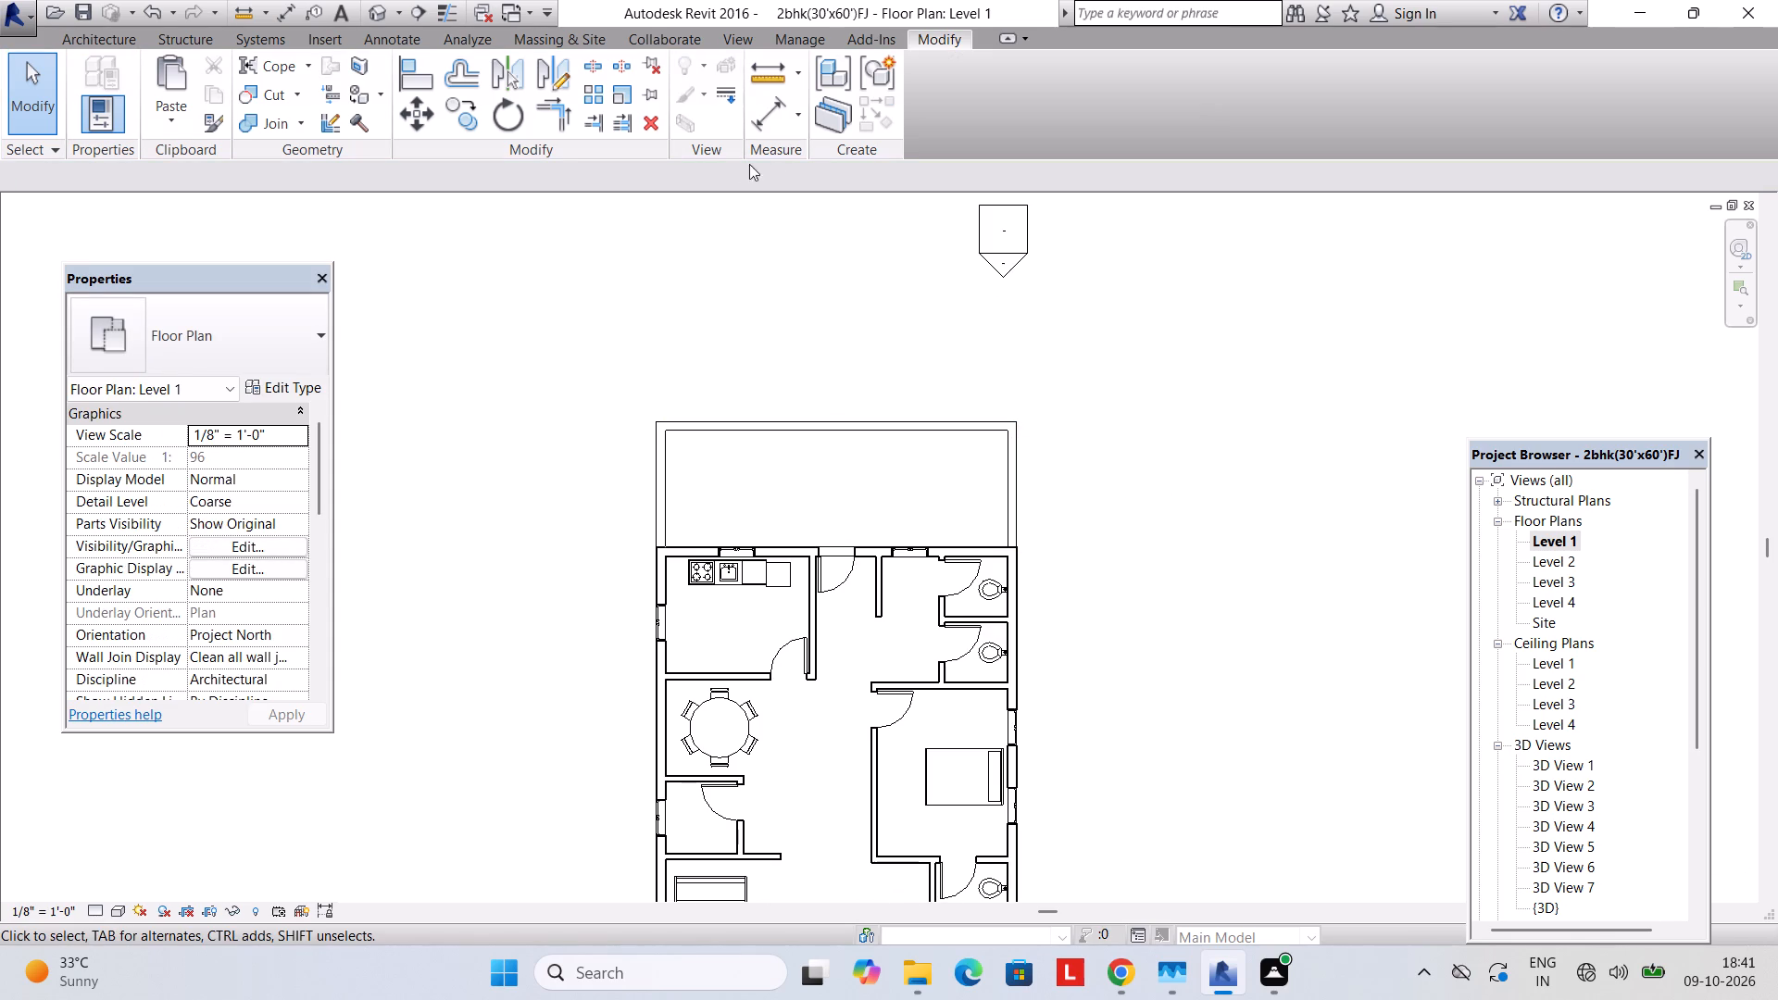
Measure the plot's depth along the living-room side, from the rear outer corner towards the front wall's outer face.
left_click(775, 61)
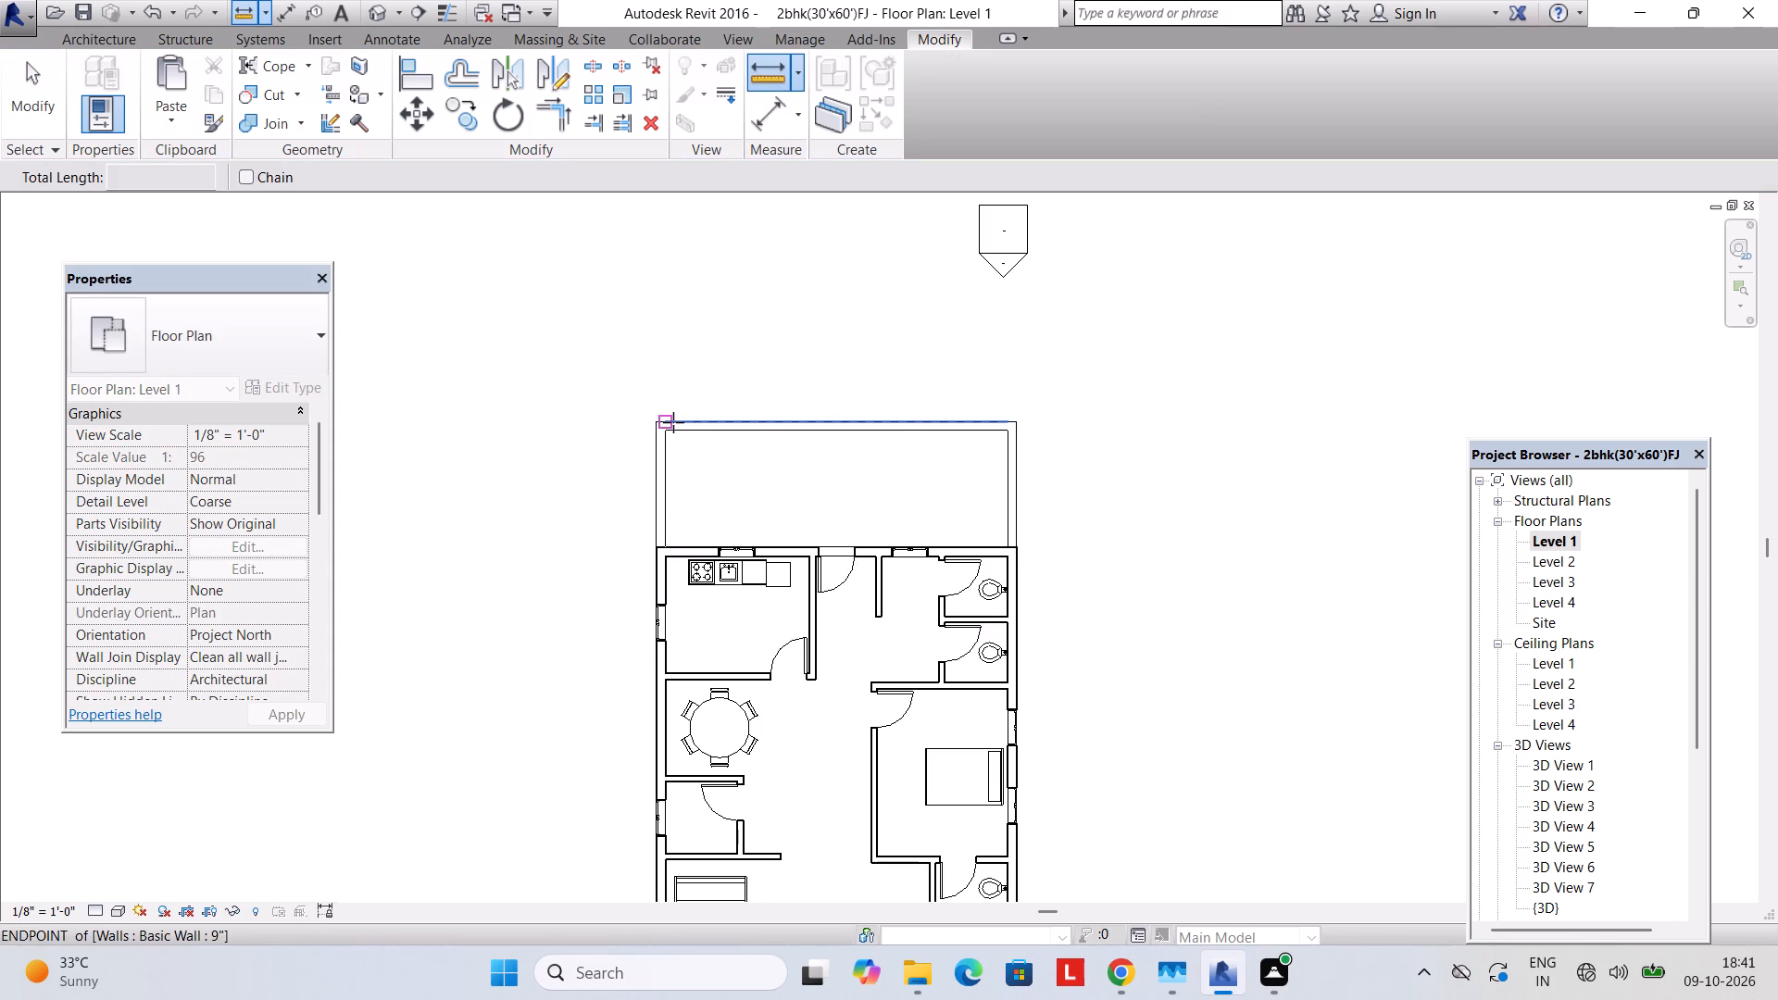
left_click(655, 421)
middle_click_drag(647, 766, 632, 448)
middle_click_drag(614, 828, 609, 732)
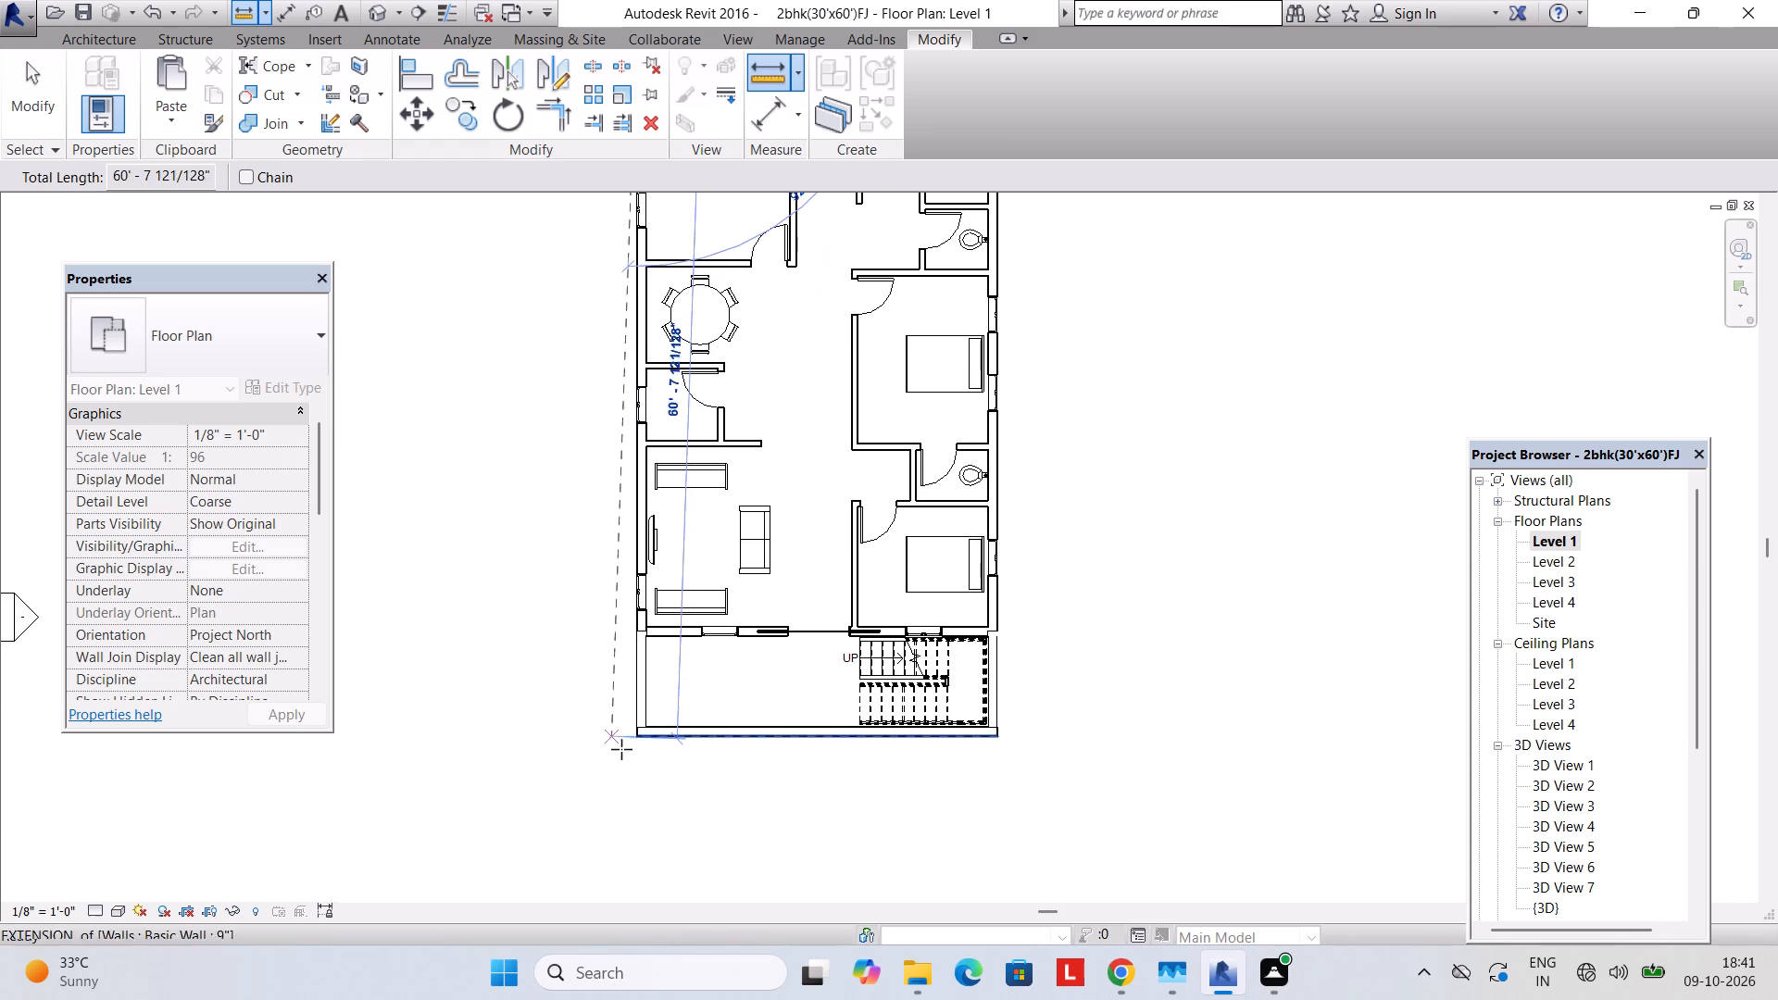
key("Escape")
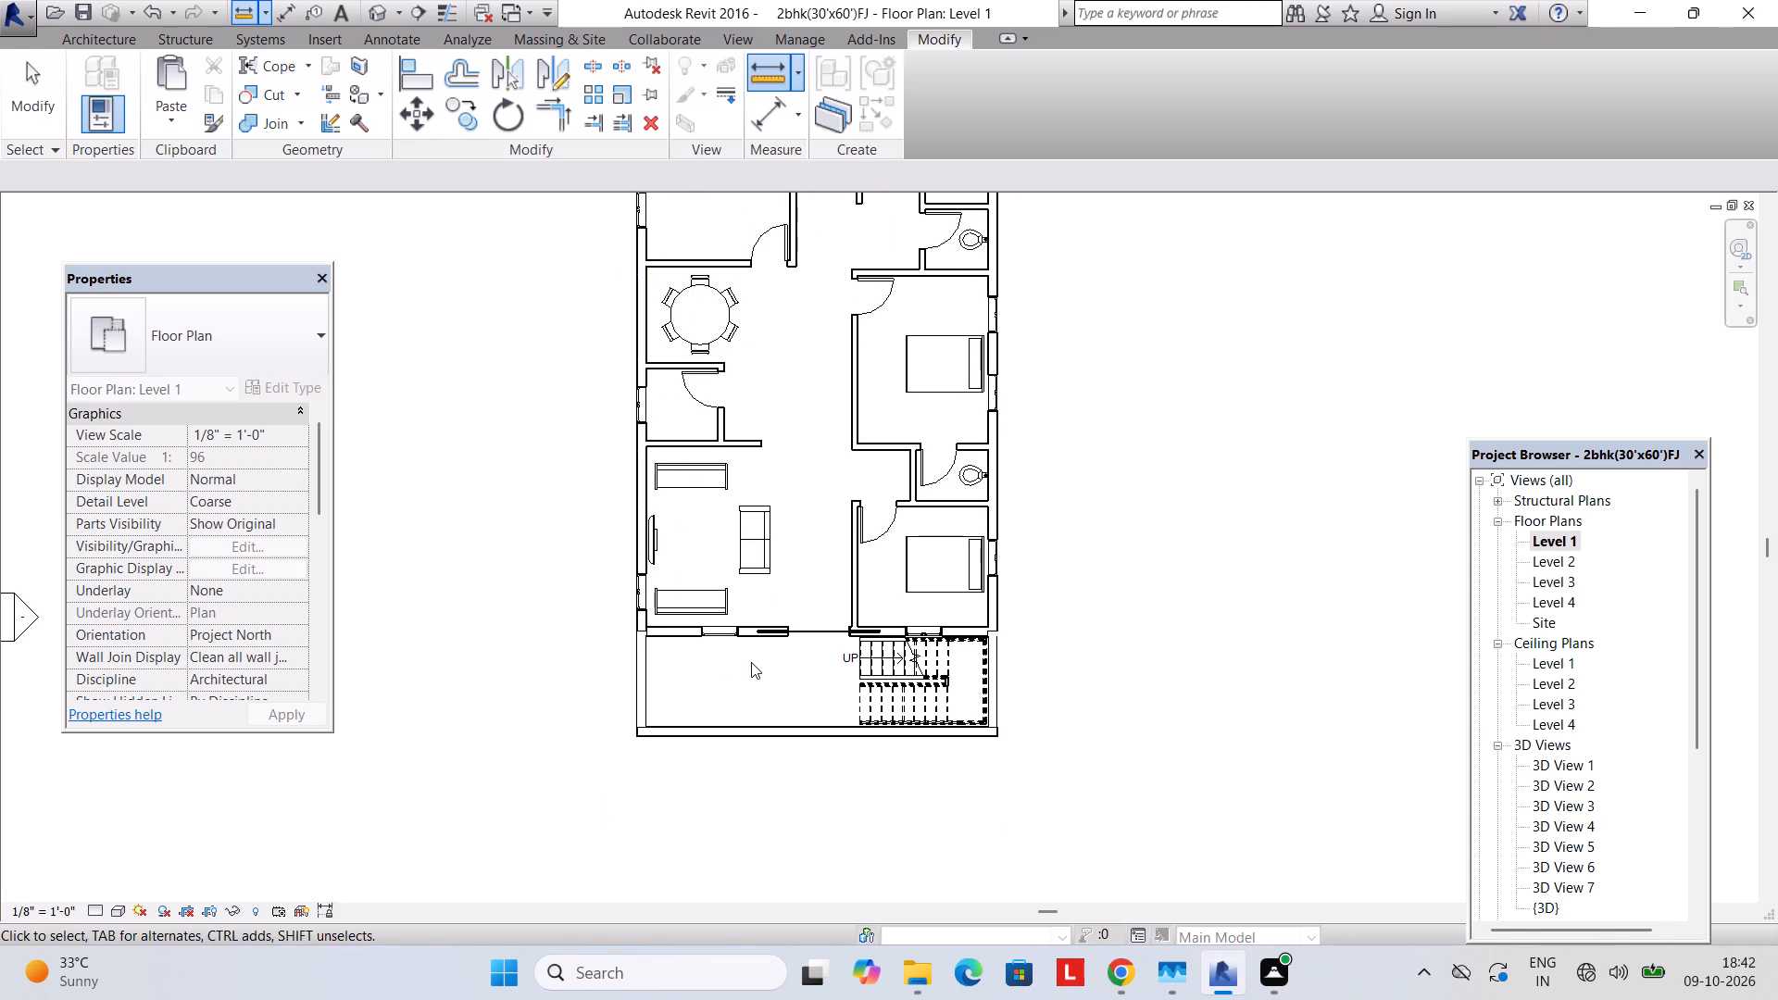
Split the front boundary wall at its living-room-side corner, in line with the side boundary wall's inner face.
scroll(754, 660, "down", 3)
middle_click_drag(755, 660, 705, 722)
scroll(726, 719, "up", 3)
middle_click_drag(726, 715, 704, 770)
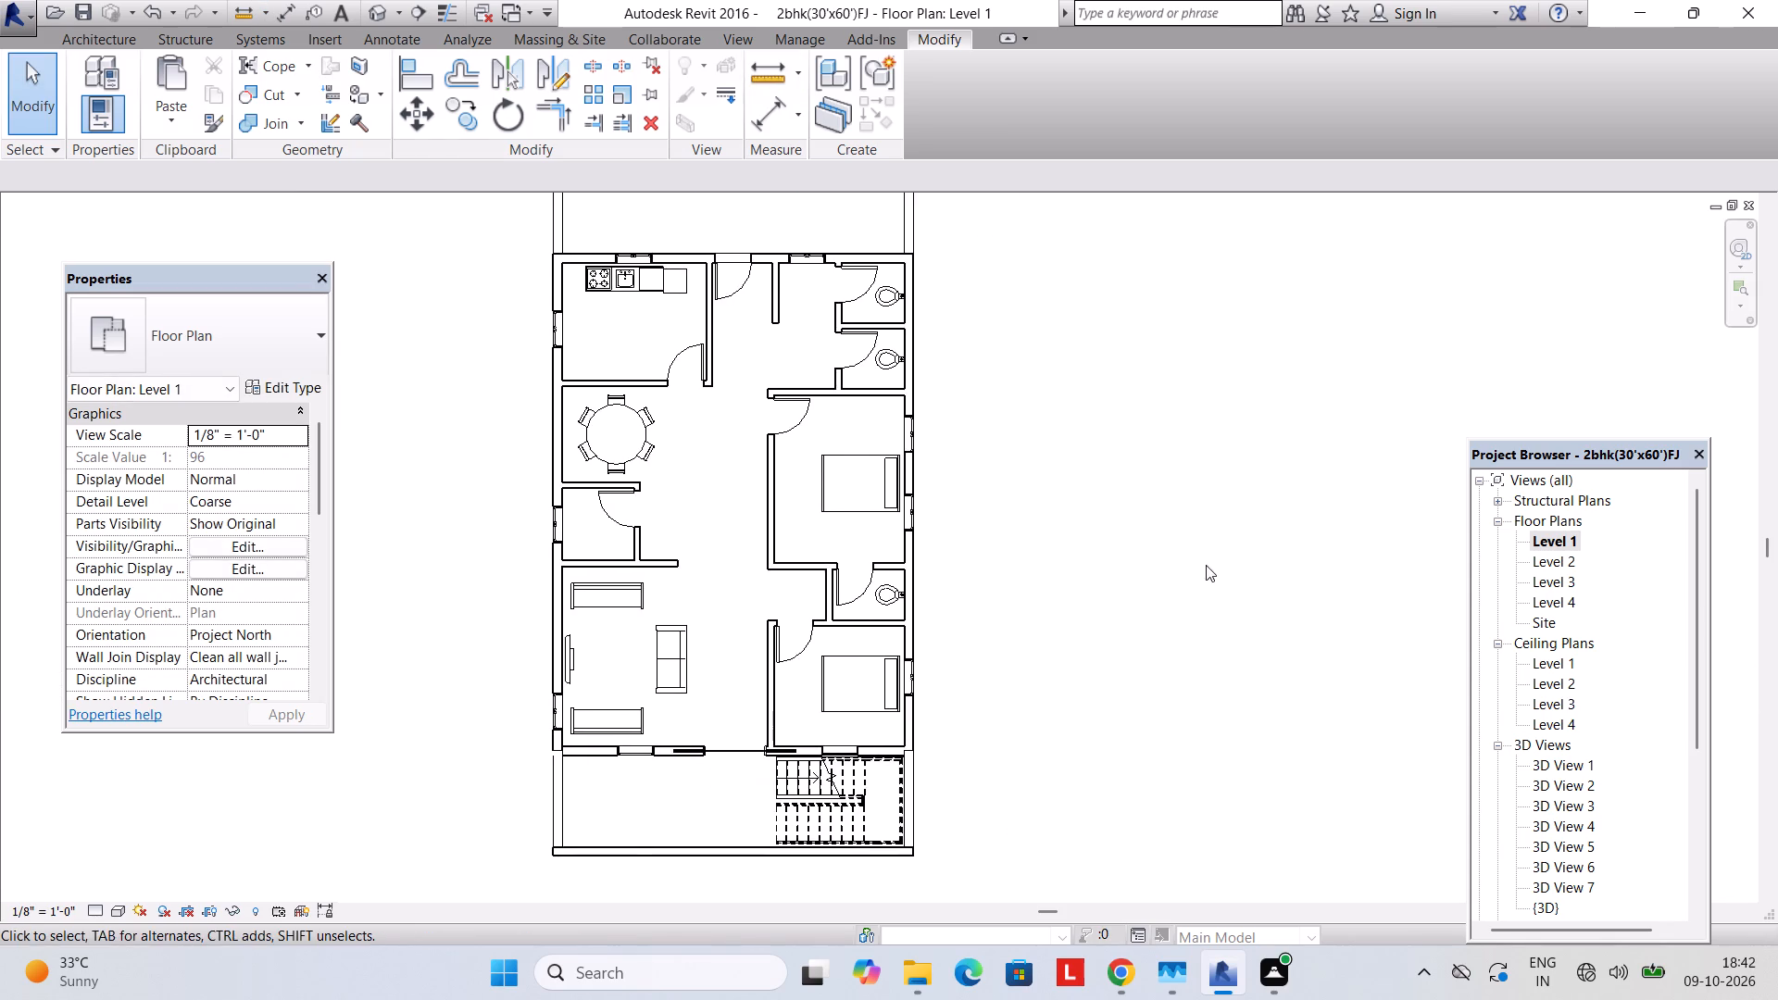
middle_click_drag(1206, 565, 1203, 726)
scroll(1206, 570, "down", 1)
middle_click_drag(970, 612, 933, 451)
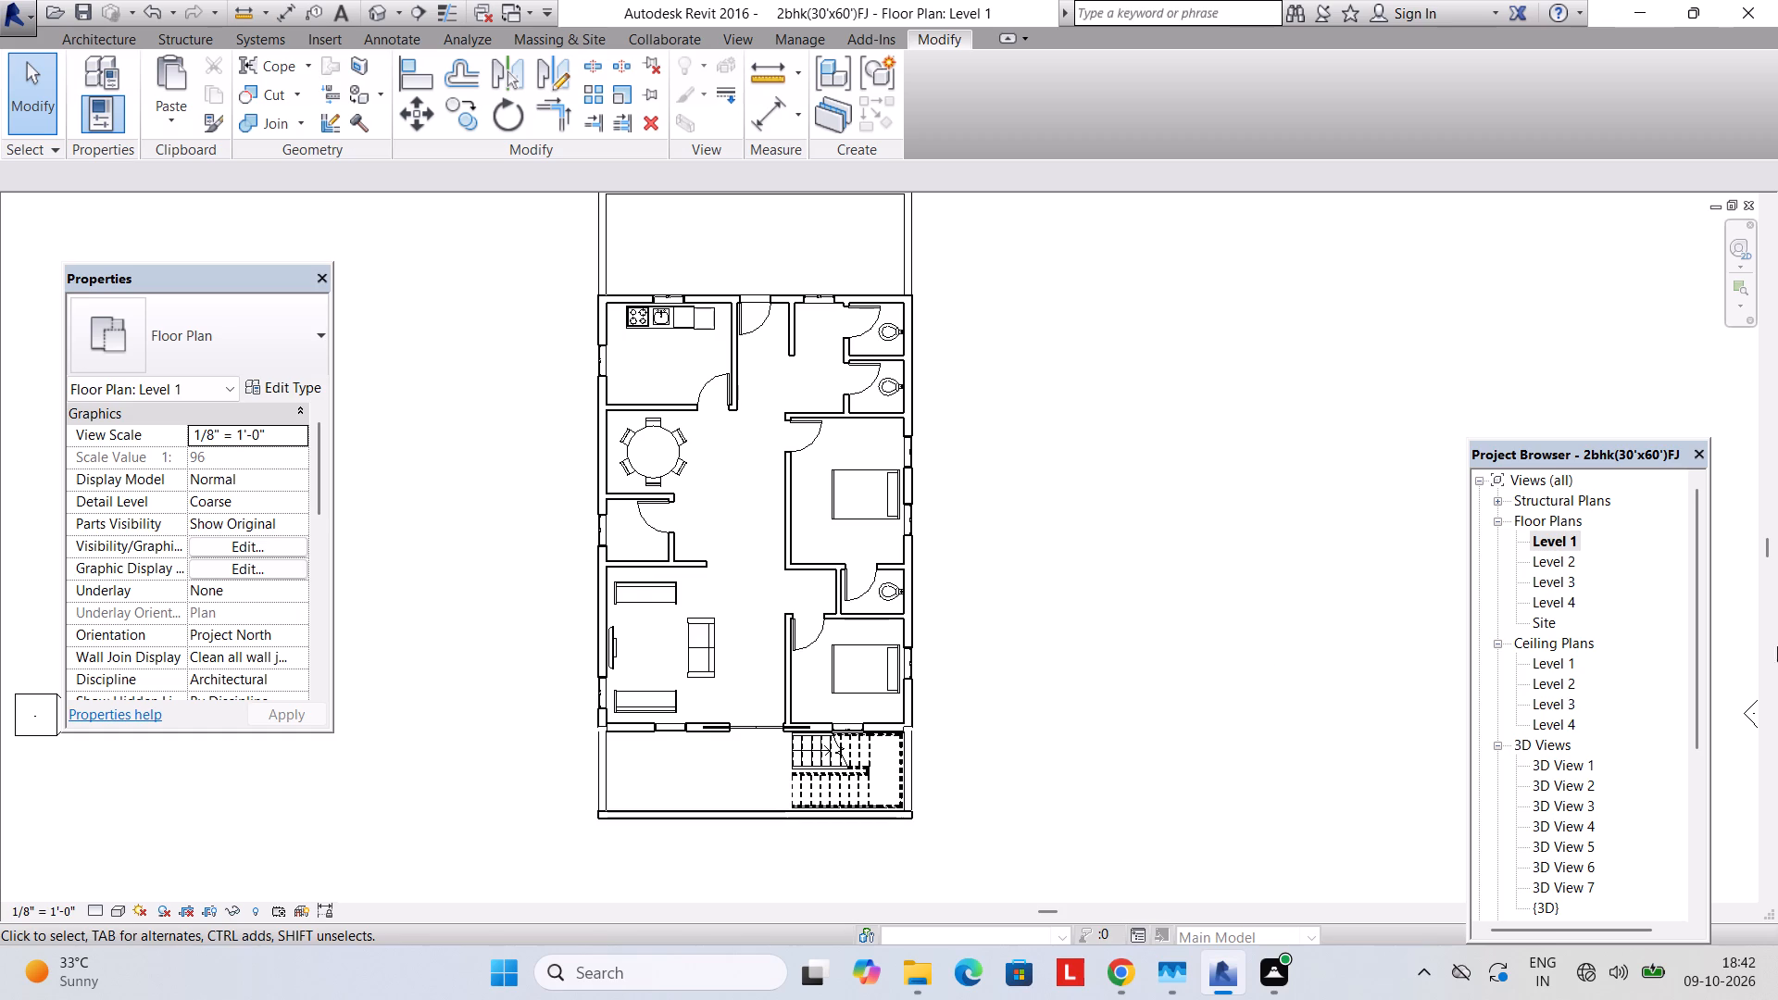
left_click(585, 64)
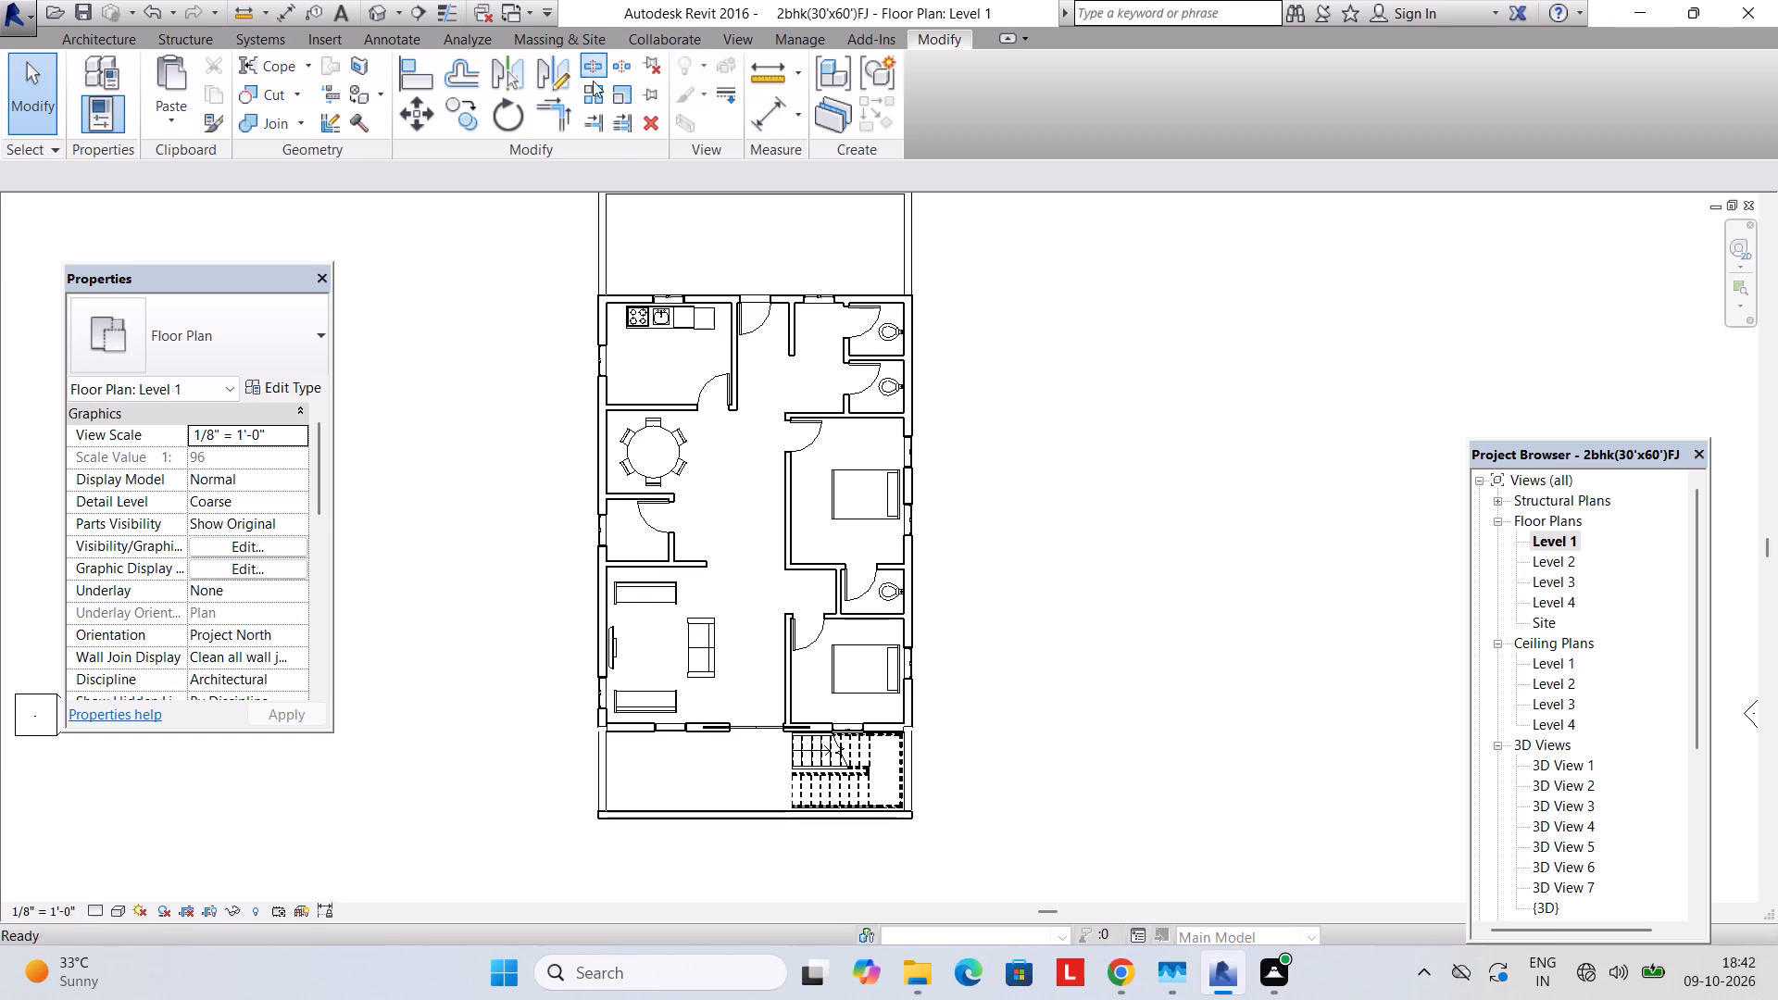
scroll(613, 819, "up", 11)
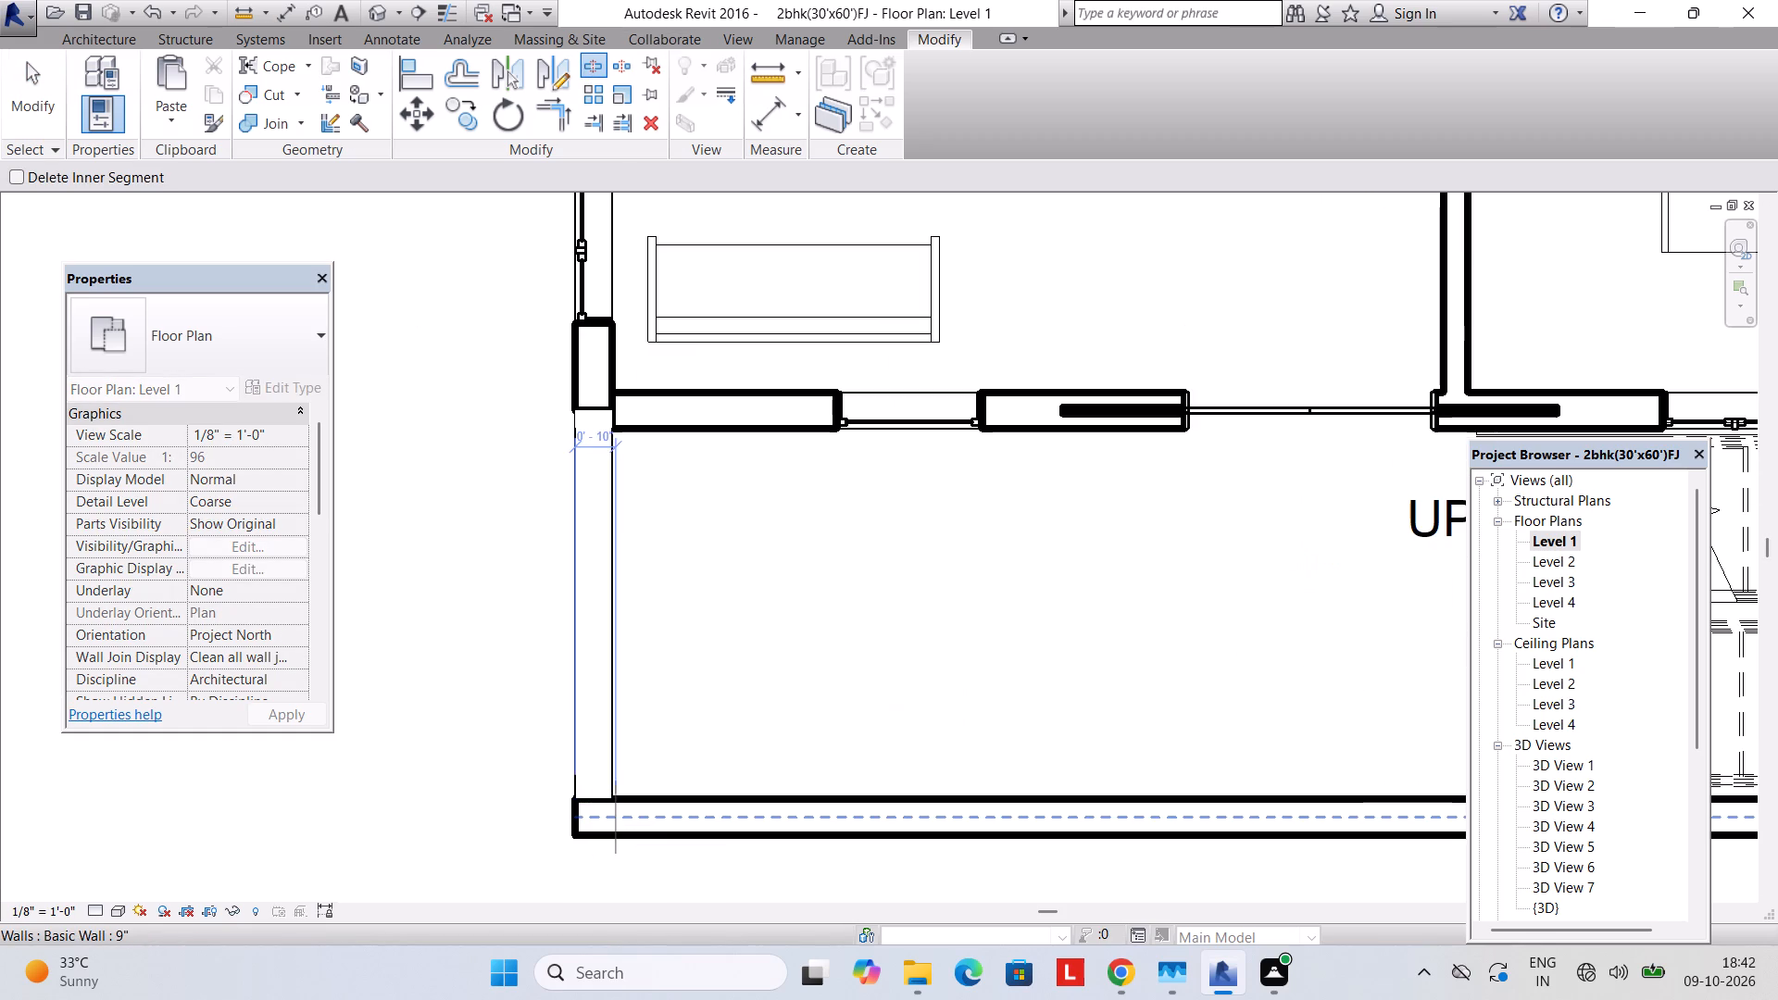
left_click(610, 814)
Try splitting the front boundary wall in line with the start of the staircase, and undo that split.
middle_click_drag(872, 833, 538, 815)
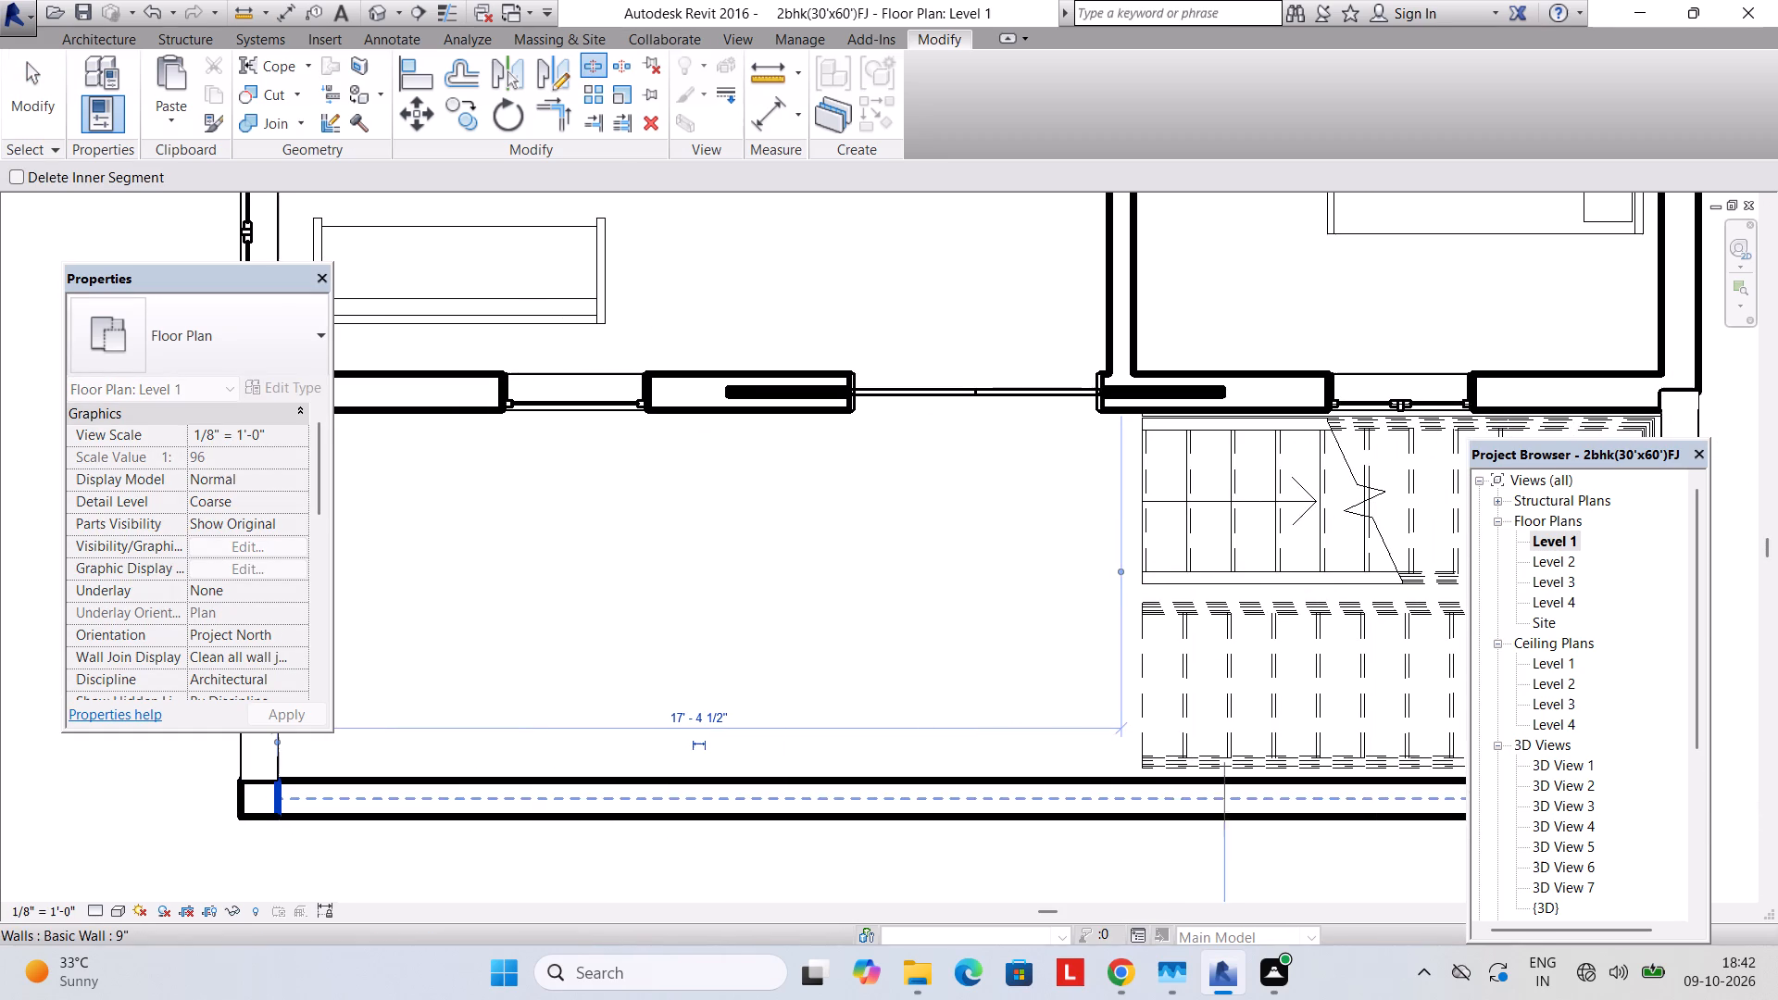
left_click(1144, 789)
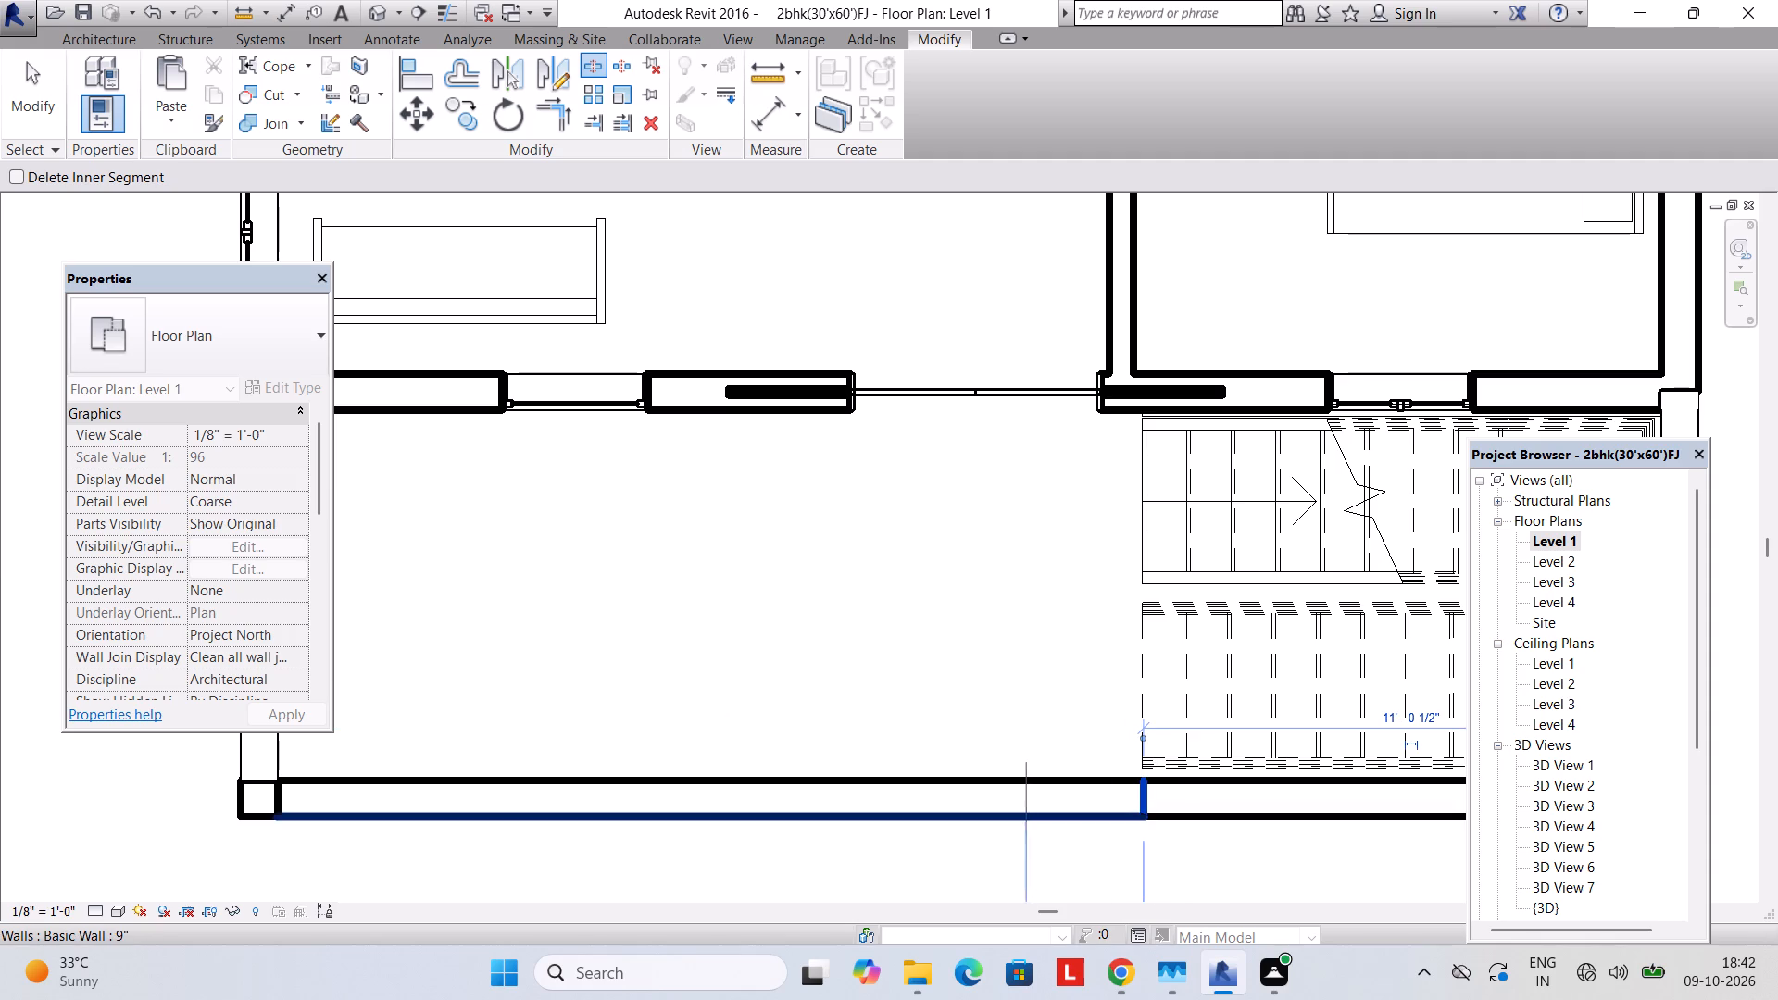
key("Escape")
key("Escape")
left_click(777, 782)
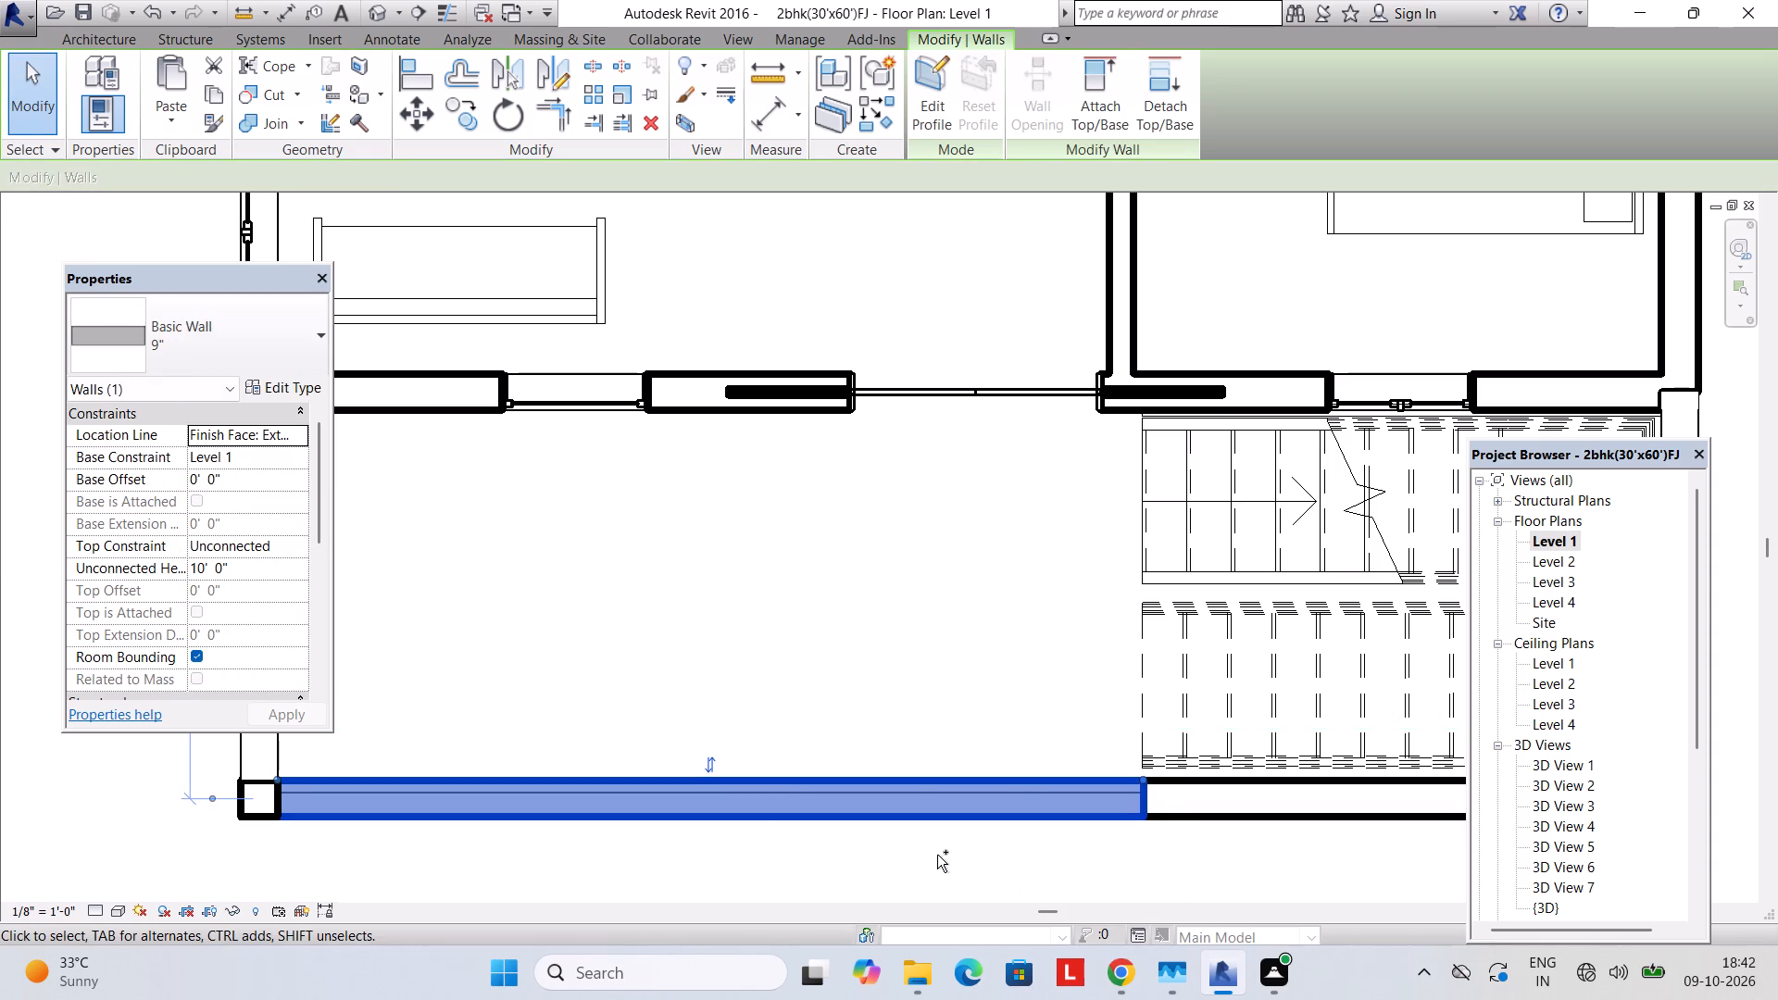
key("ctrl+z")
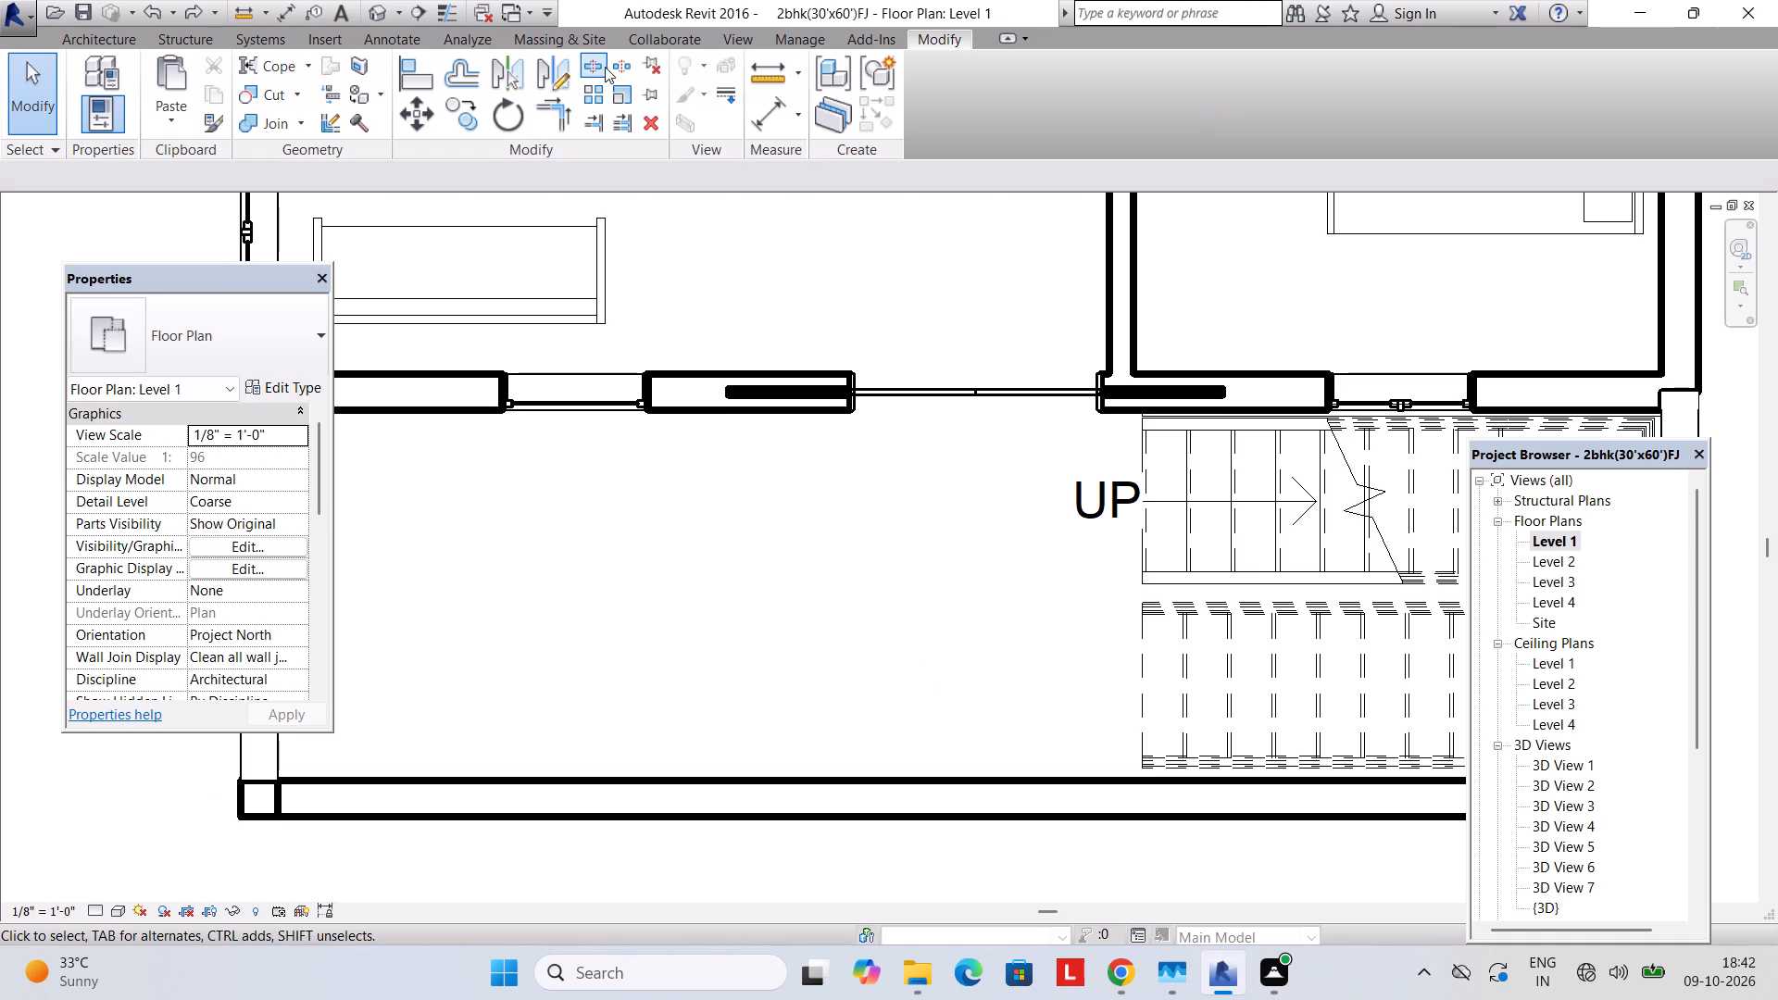
Split the front boundary wall about 10' from the corner split and delete that segment to open the entrance.
left_click(598, 67)
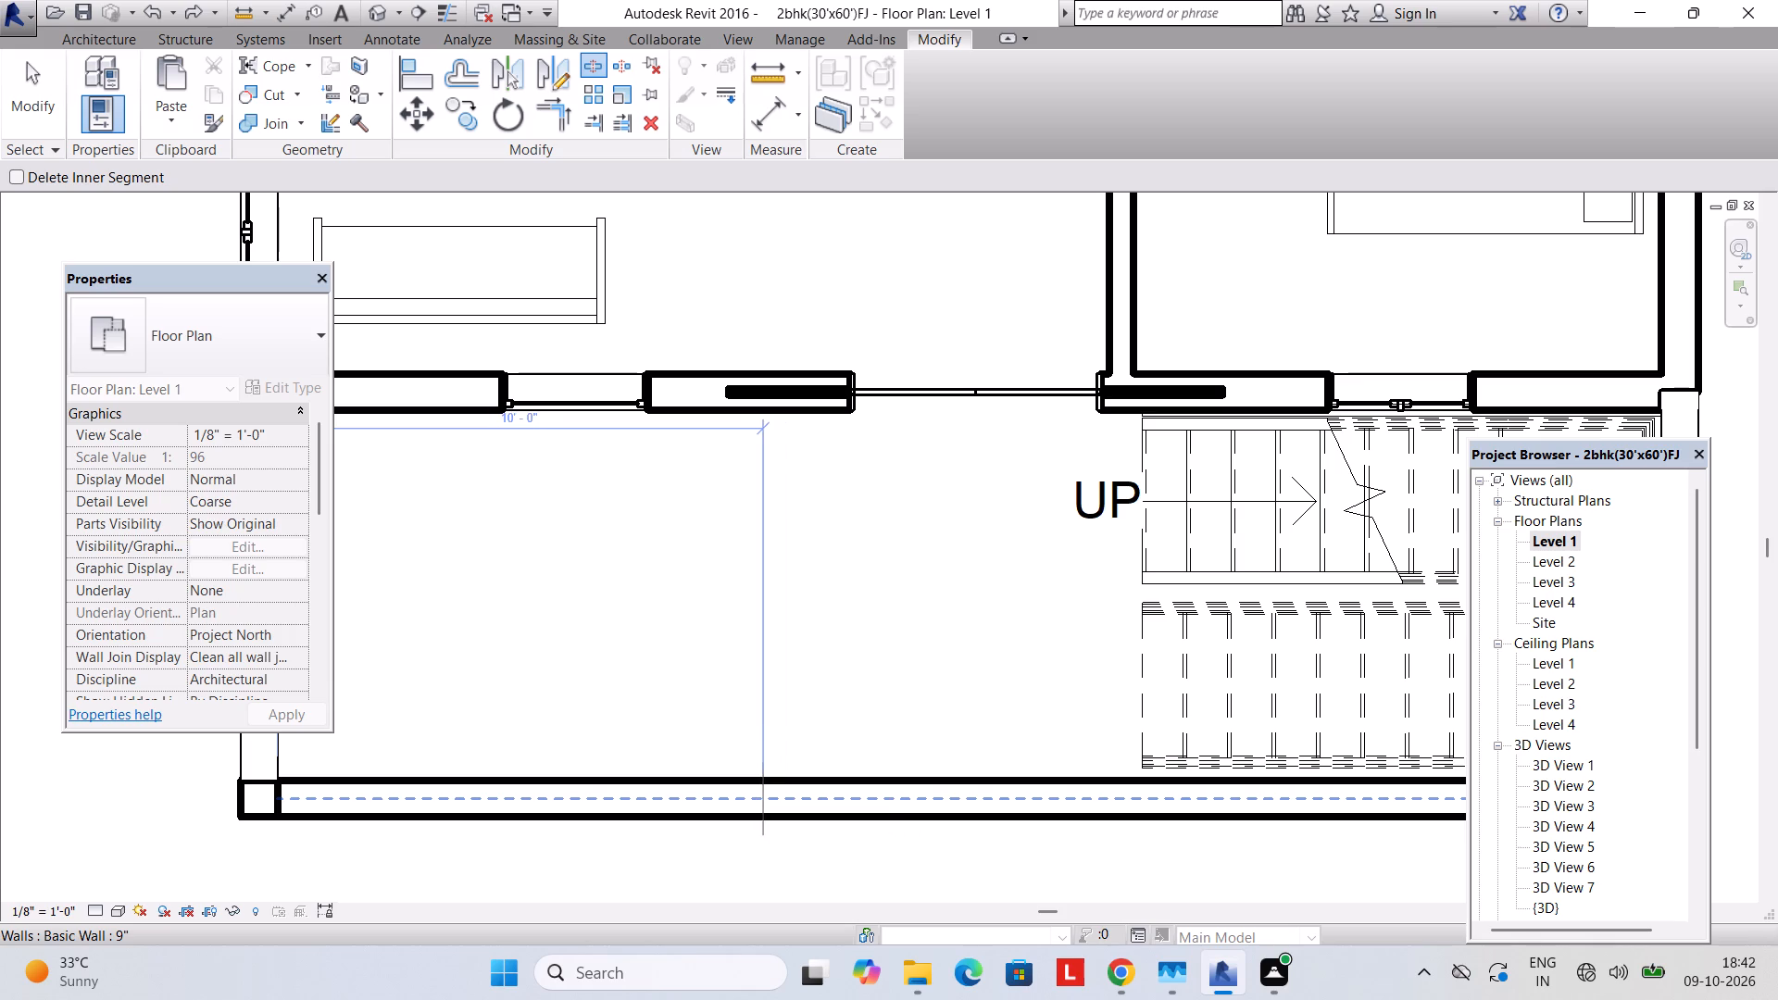
left_click(765, 799)
key("Escape")
key("Escape")
left_click(668, 780)
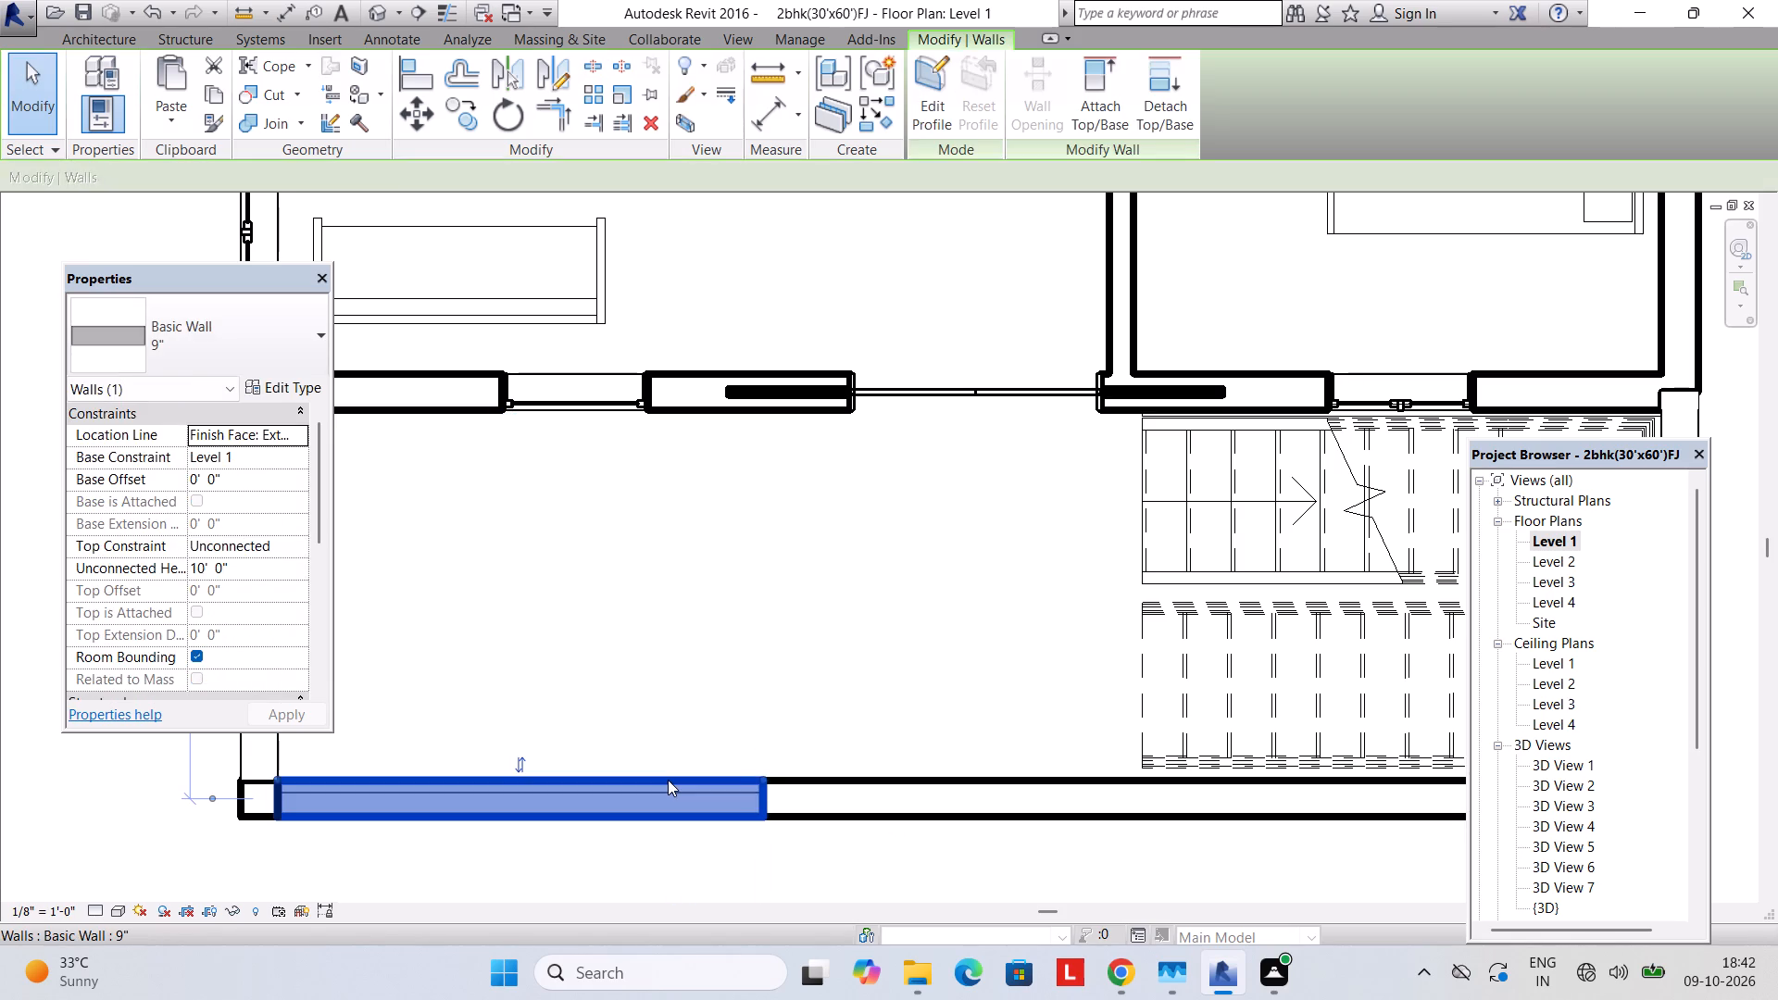
key("Delete")
In the default 3D view, set the unconnected height of the remaining front boundary wall to 5'.
scroll(667, 768, "down", 5)
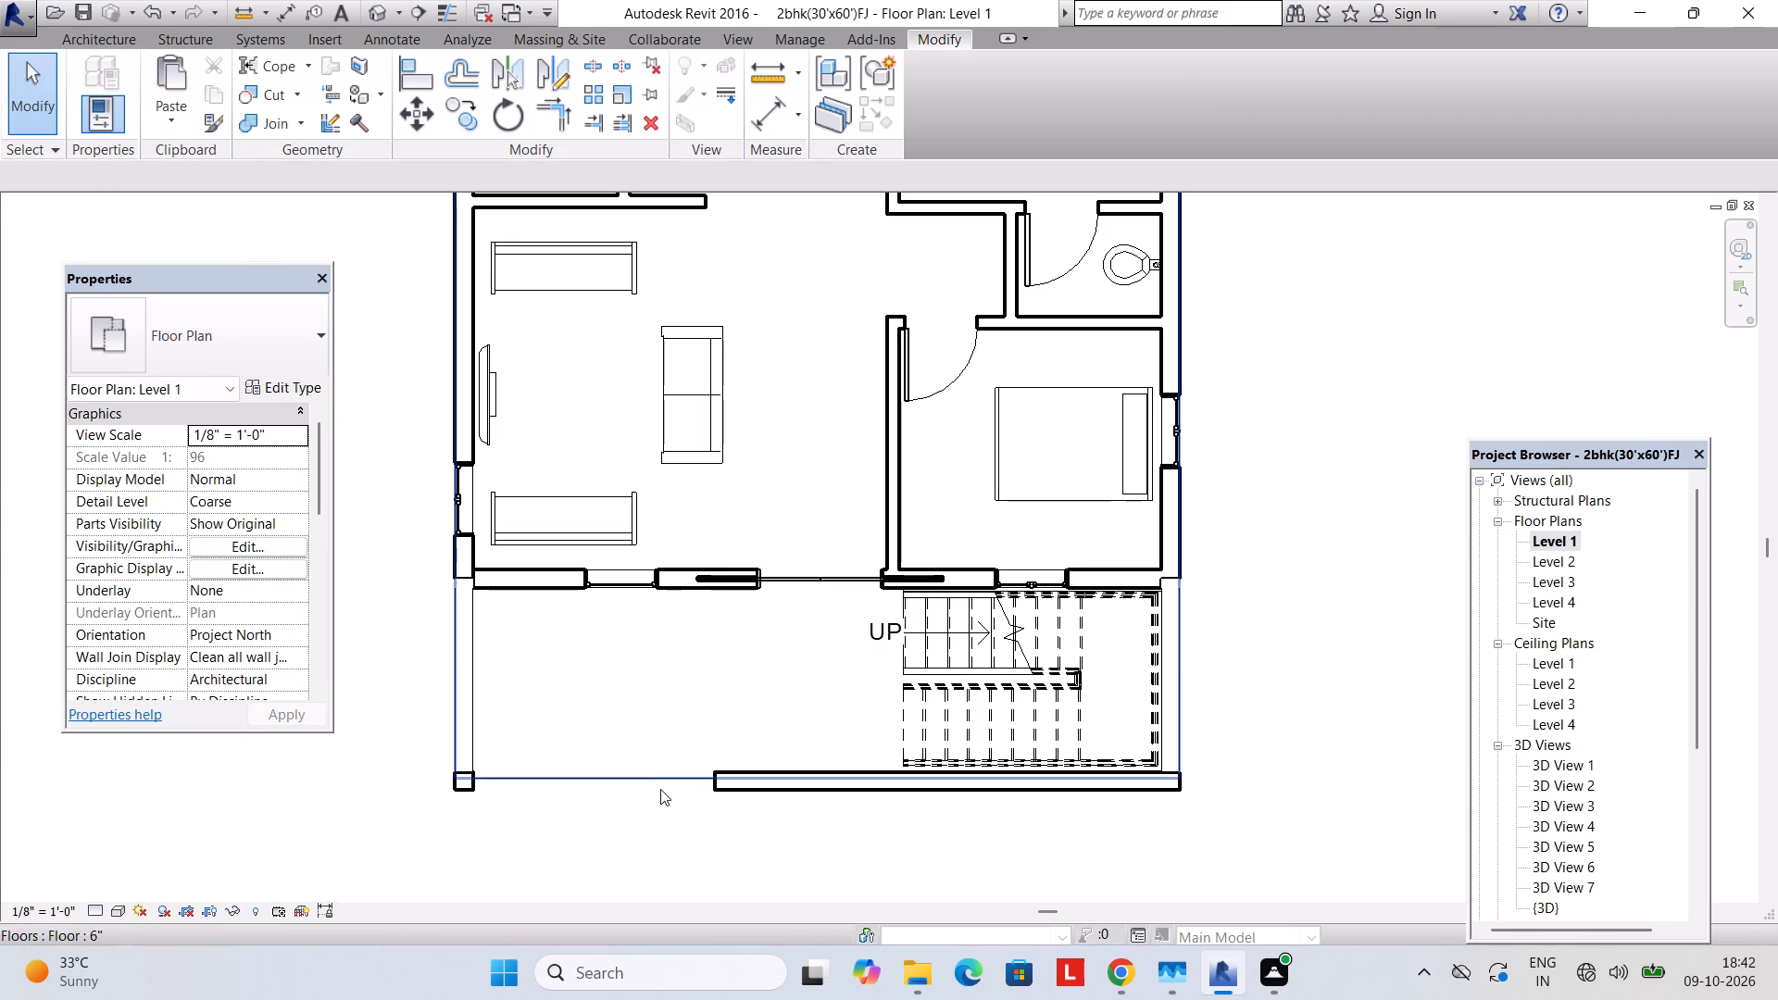
double_click(1548, 537)
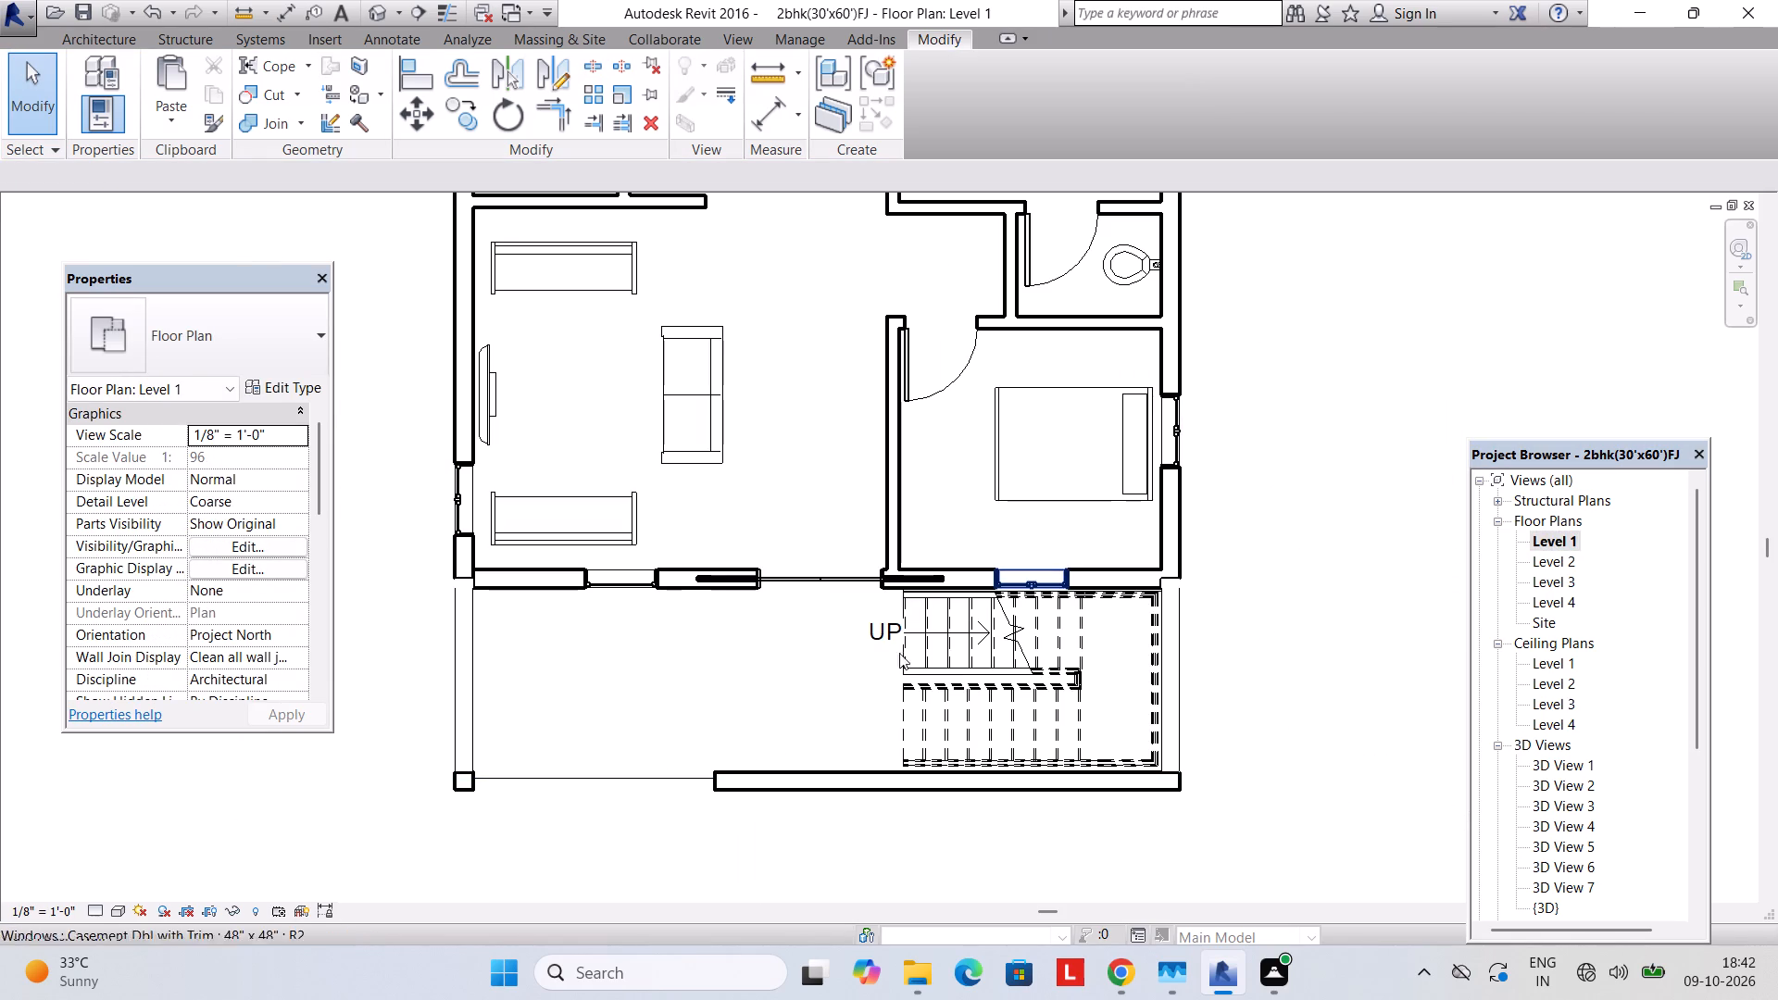
left_click(729, 33)
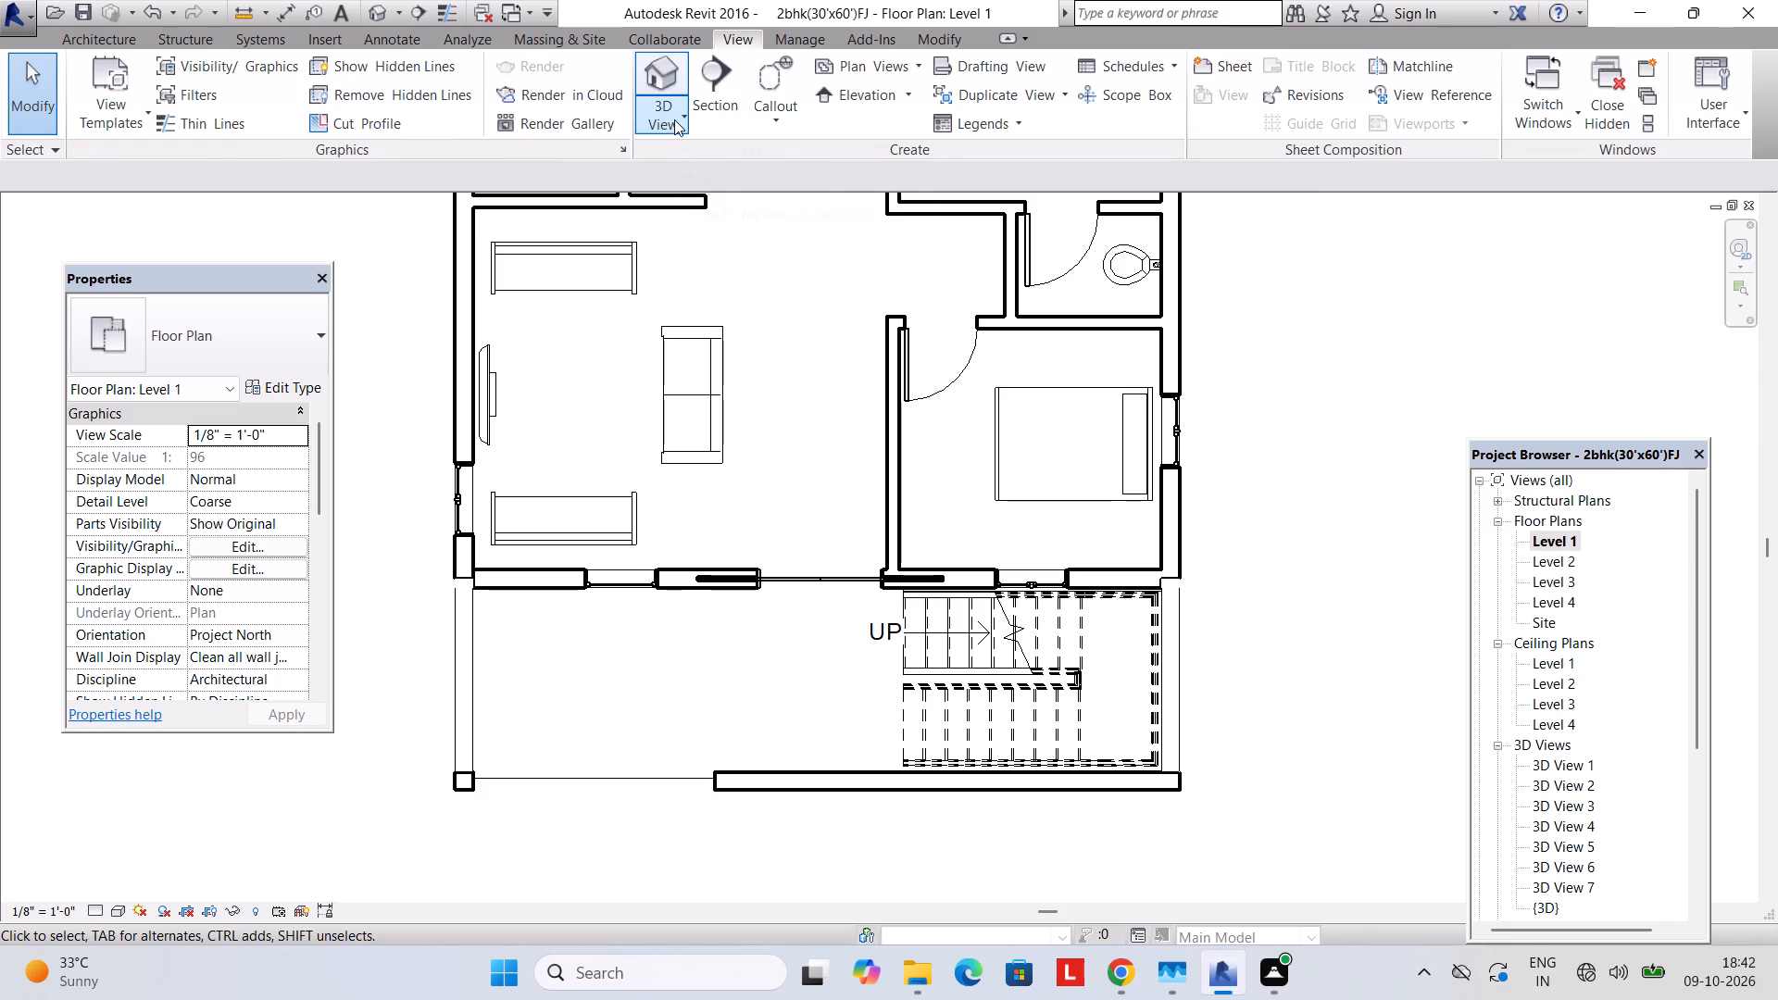
left_click(674, 119)
left_click(681, 160)
middle_click_drag(820, 714, 852, 794)
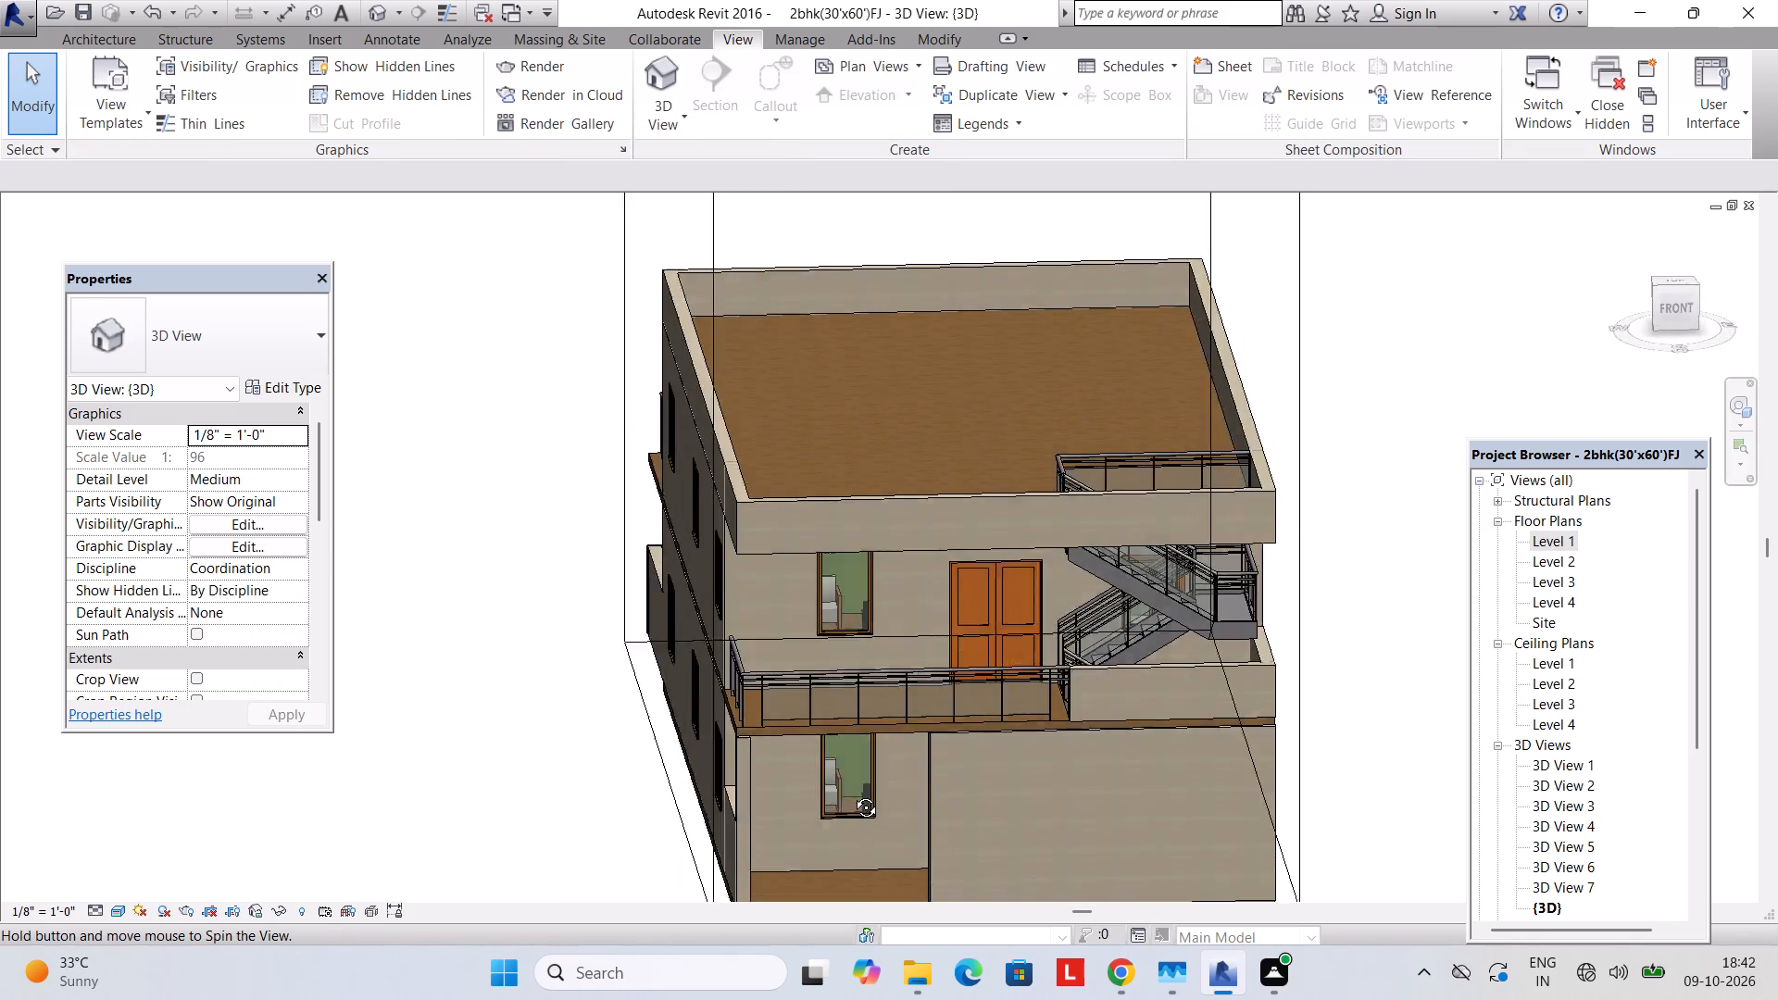
middle_click_drag(852, 794, 858, 768)
middle_click_drag(899, 769, 803, 633)
middle_click_drag(909, 694, 857, 663)
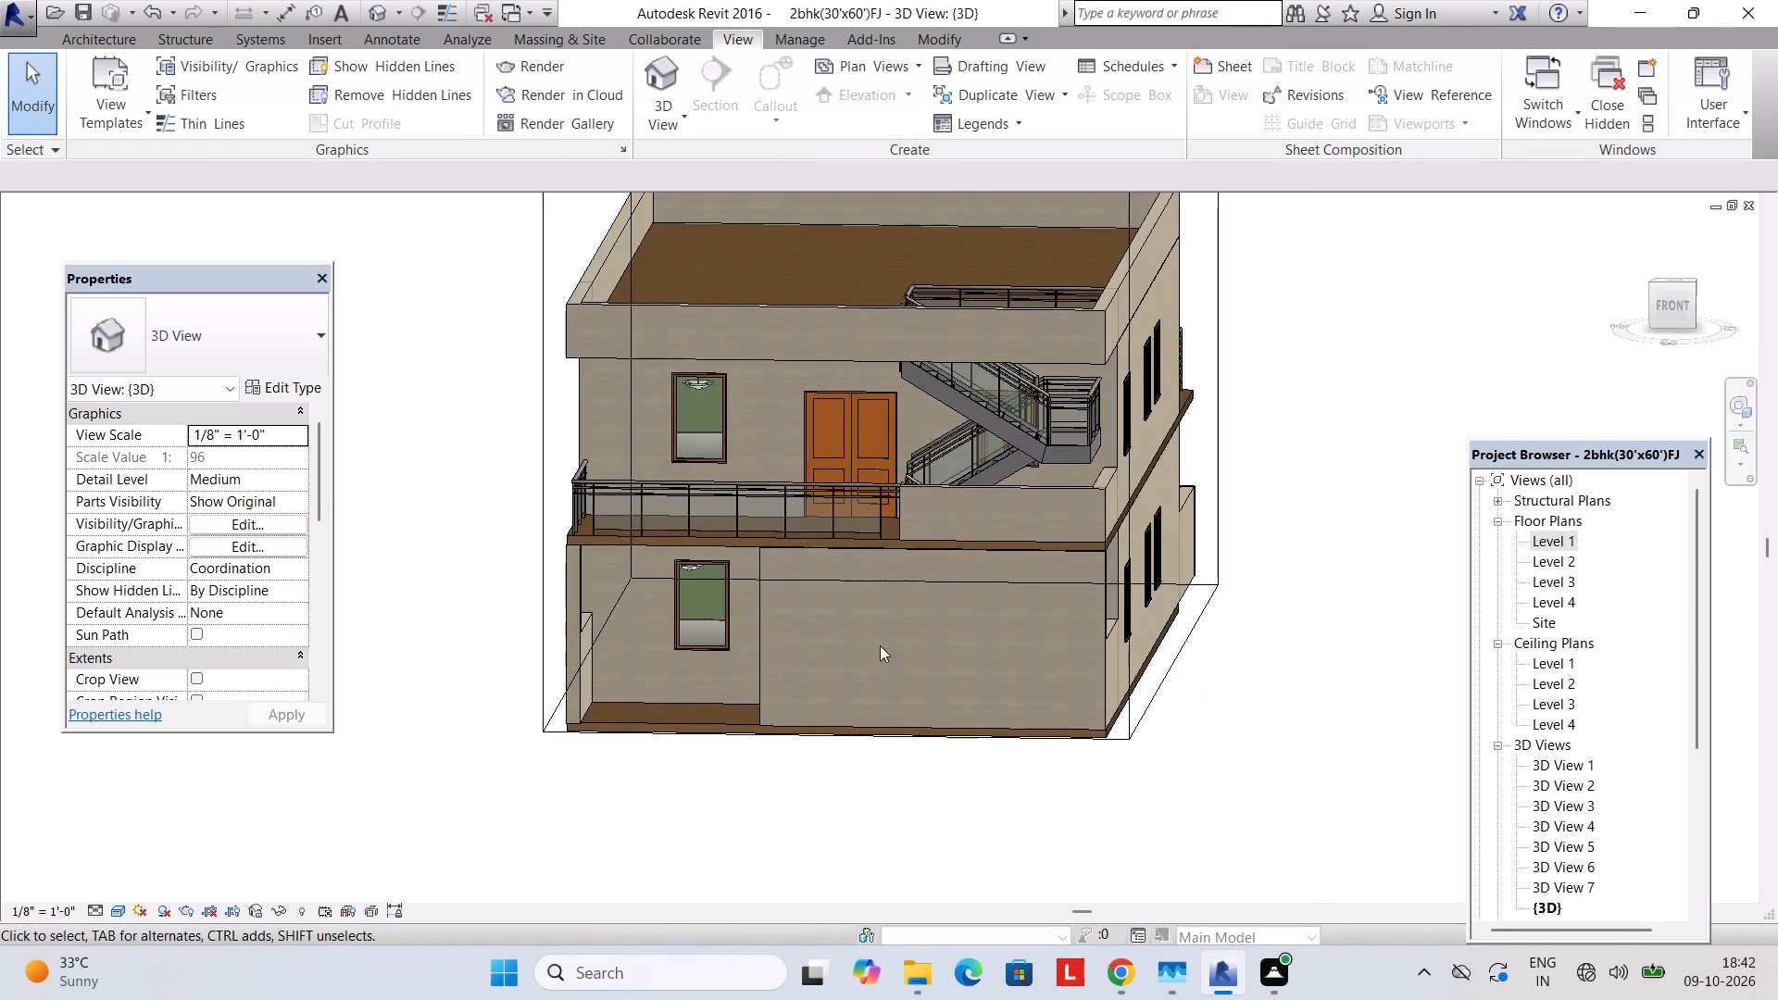
middle_click_drag(880, 645, 965, 637, "shift")
left_click(956, 545)
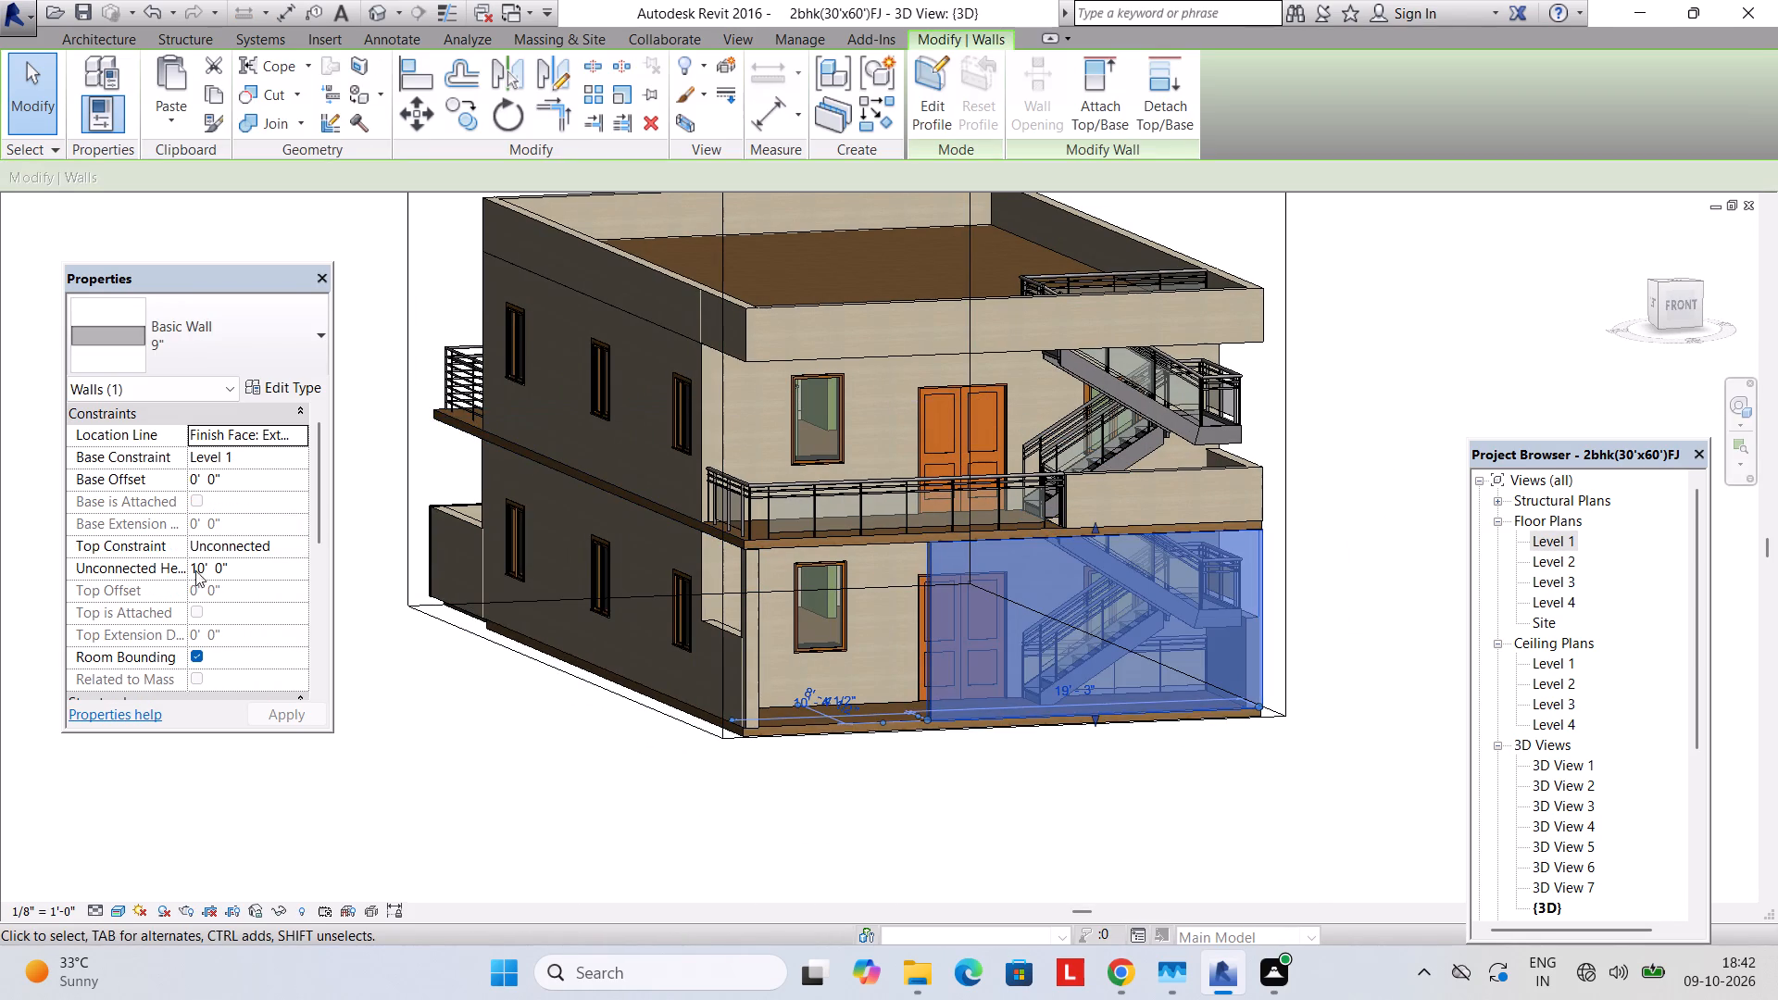
left_click(255, 568)
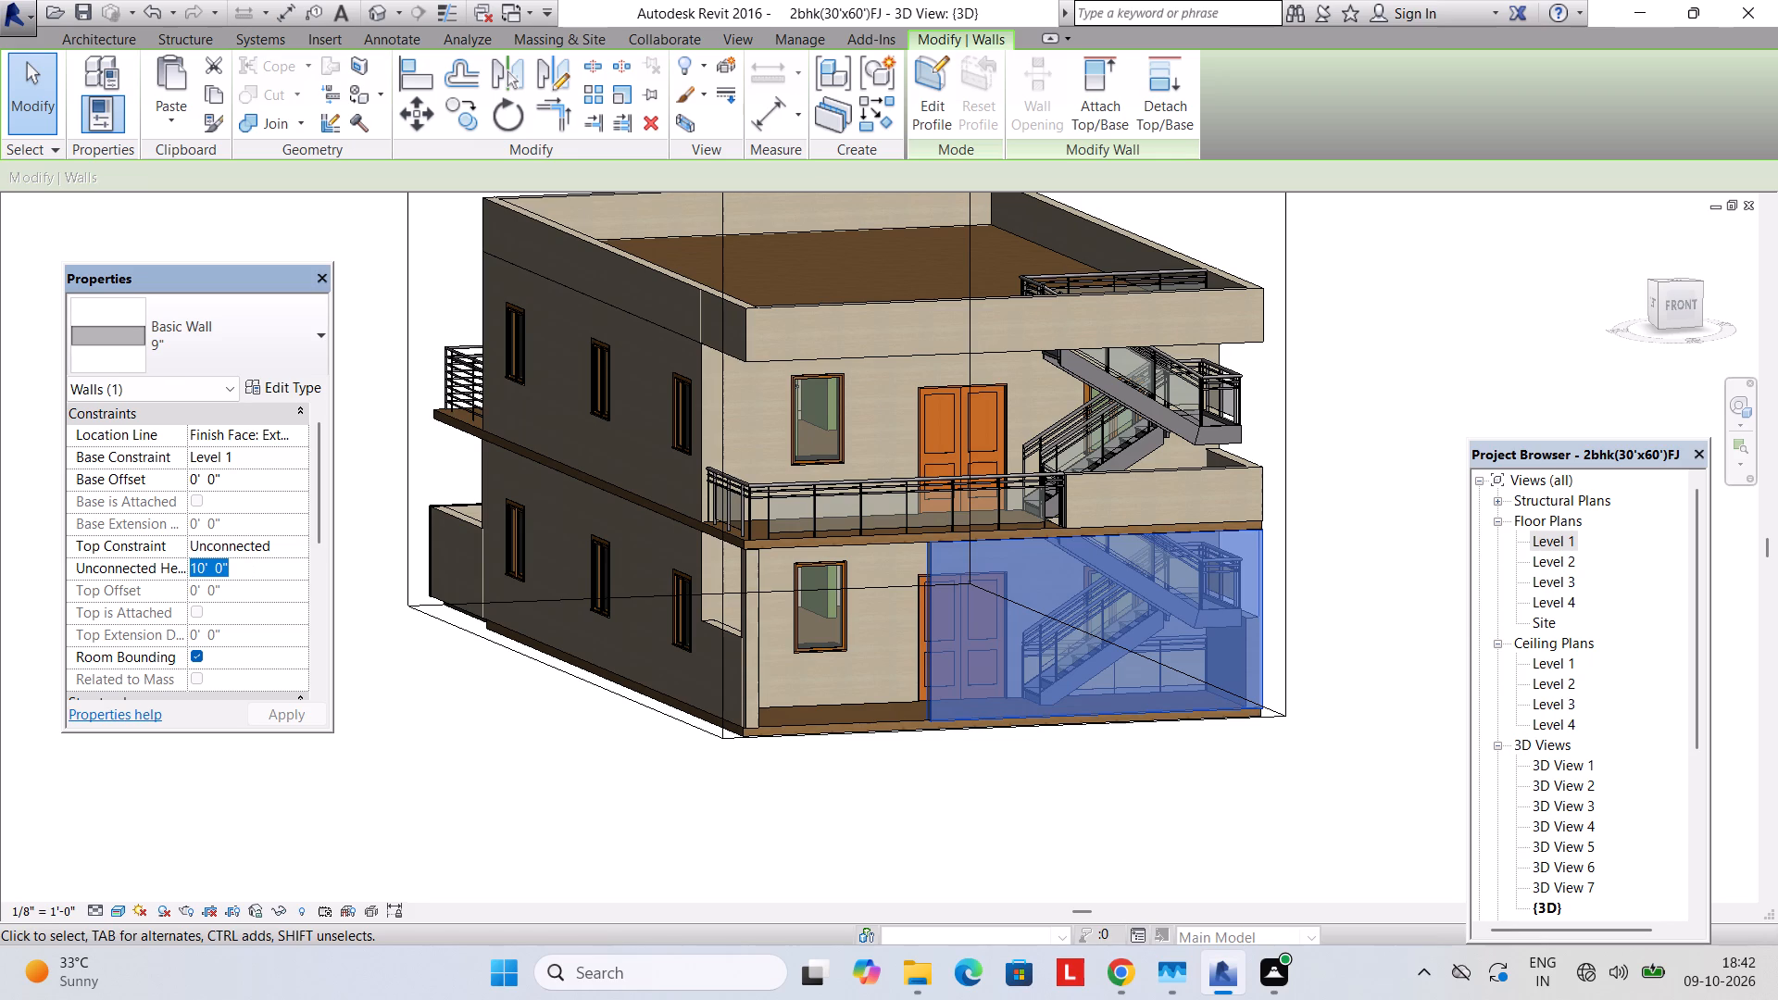
type("5'")
key("Return")
key("Return")
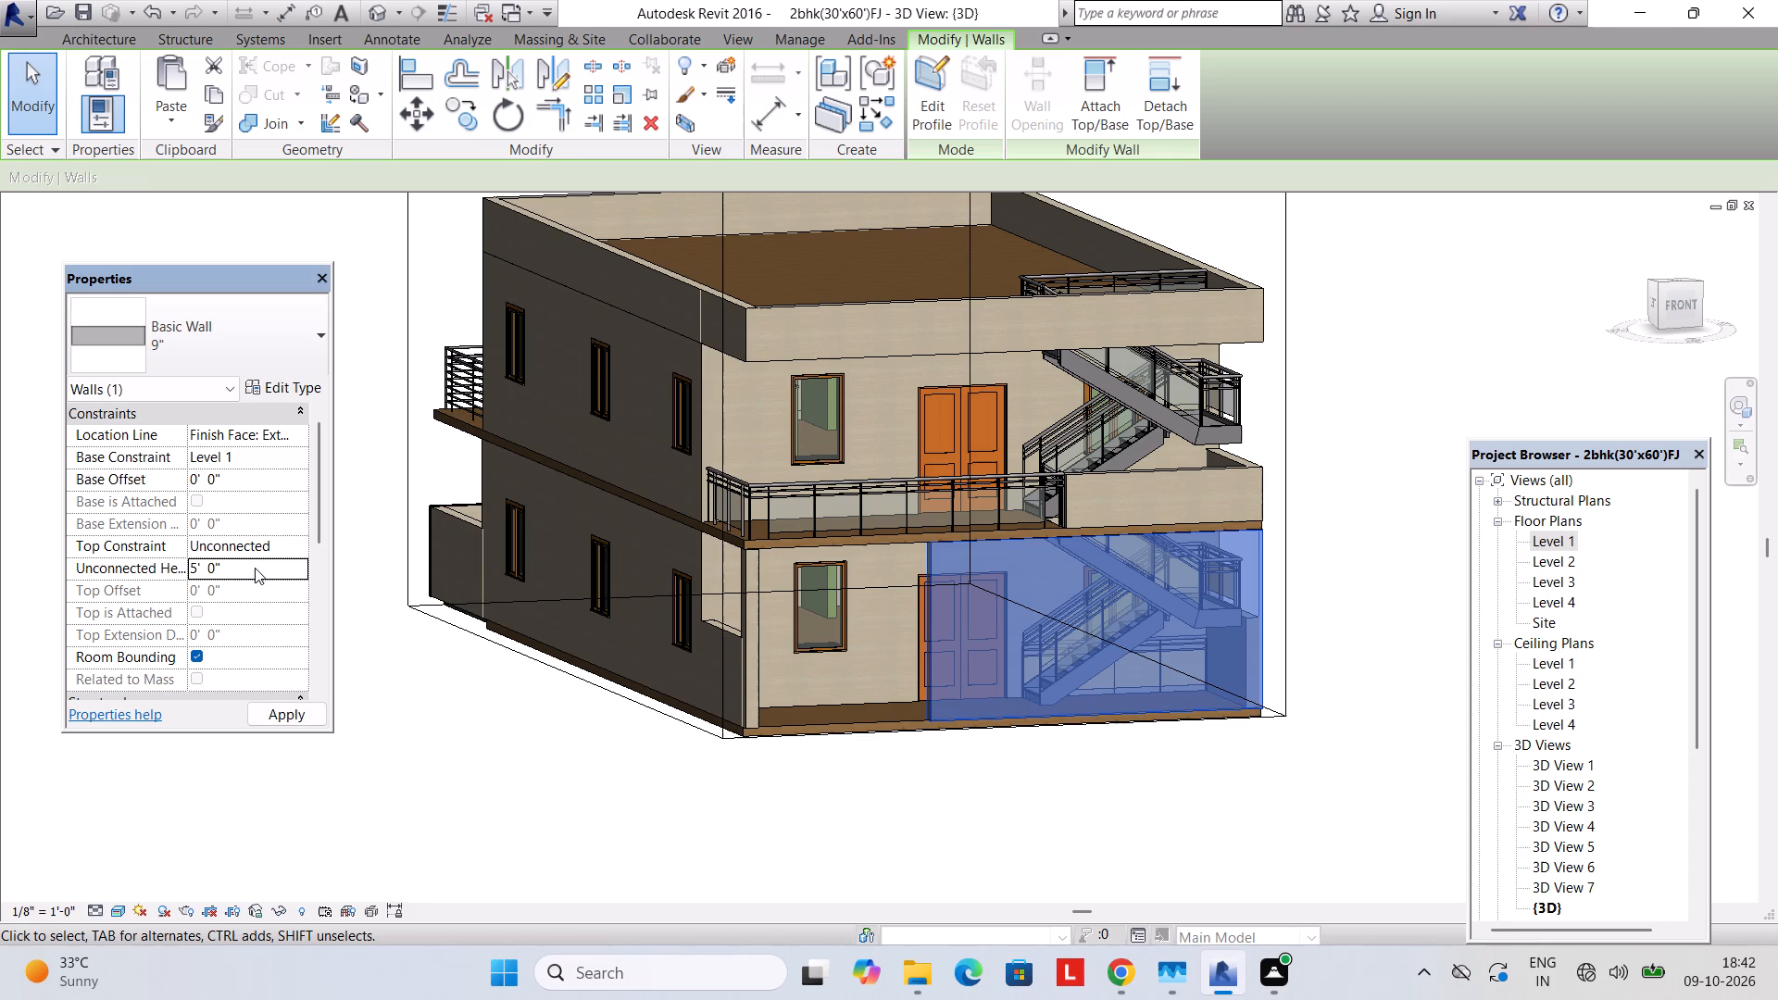
key("Escape")
key("Escape")
Examine the front boundary wall, its corner piece and the entrance opening from several angles in 3D.
middle_click_drag(794, 764, 769, 775, "shift")
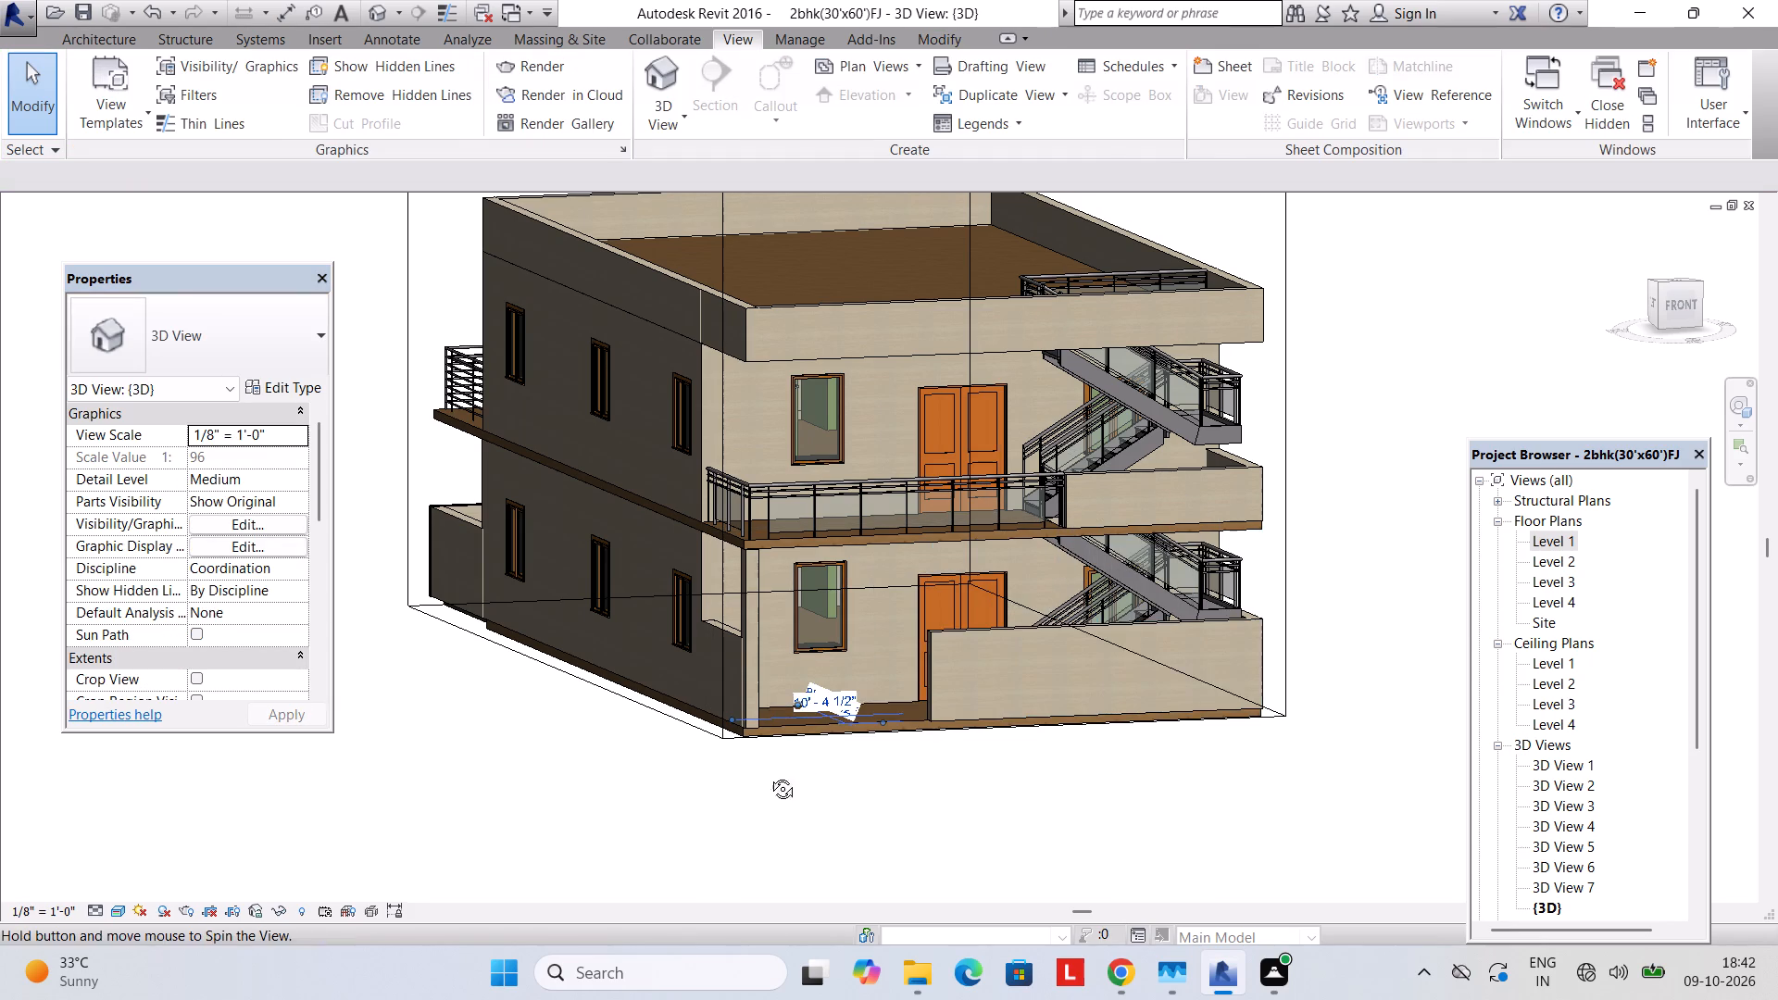
middle_click_drag(769, 775, 722, 808, "shift")
middle_click_drag(743, 809, 473, 843, "shift")
middle_click_drag(484, 830, 734, 796, "shift")
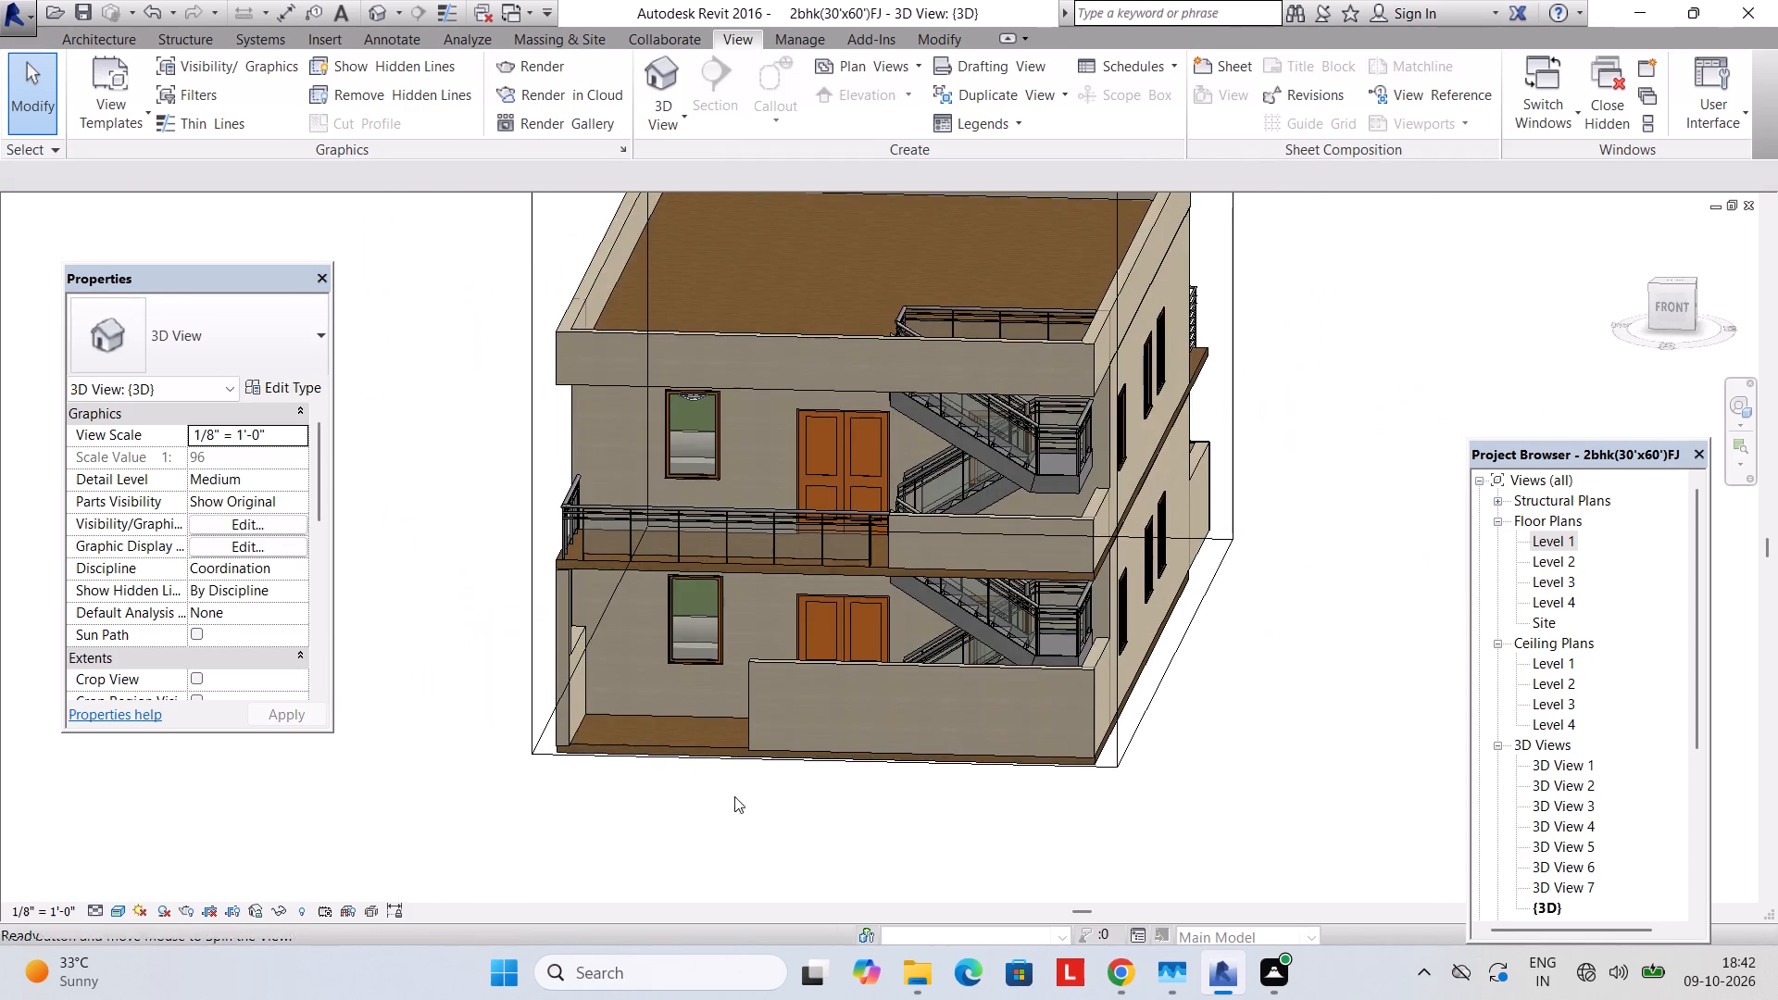
middle_click_drag(734, 796, 734, 798, "shift")
scroll(682, 784, "up", 2)
middle_click_drag(655, 784, 699, 841, "shift")
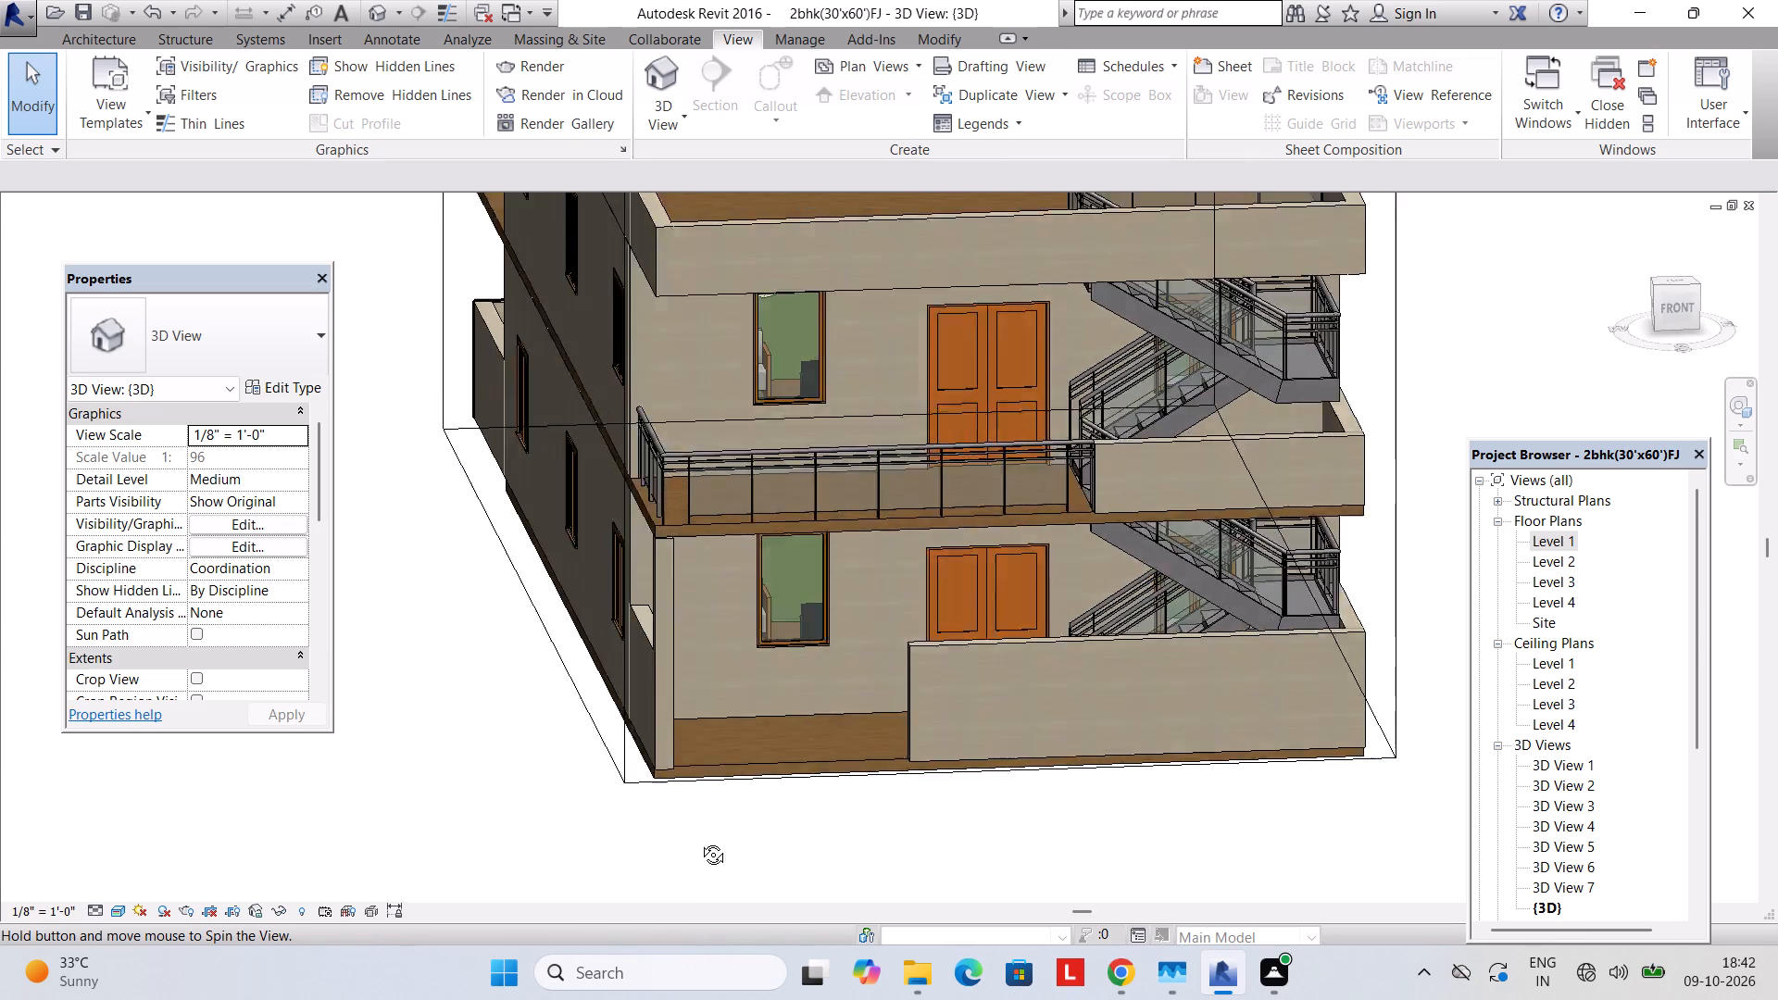
middle_click_drag(699, 841, 703, 869, "shift")
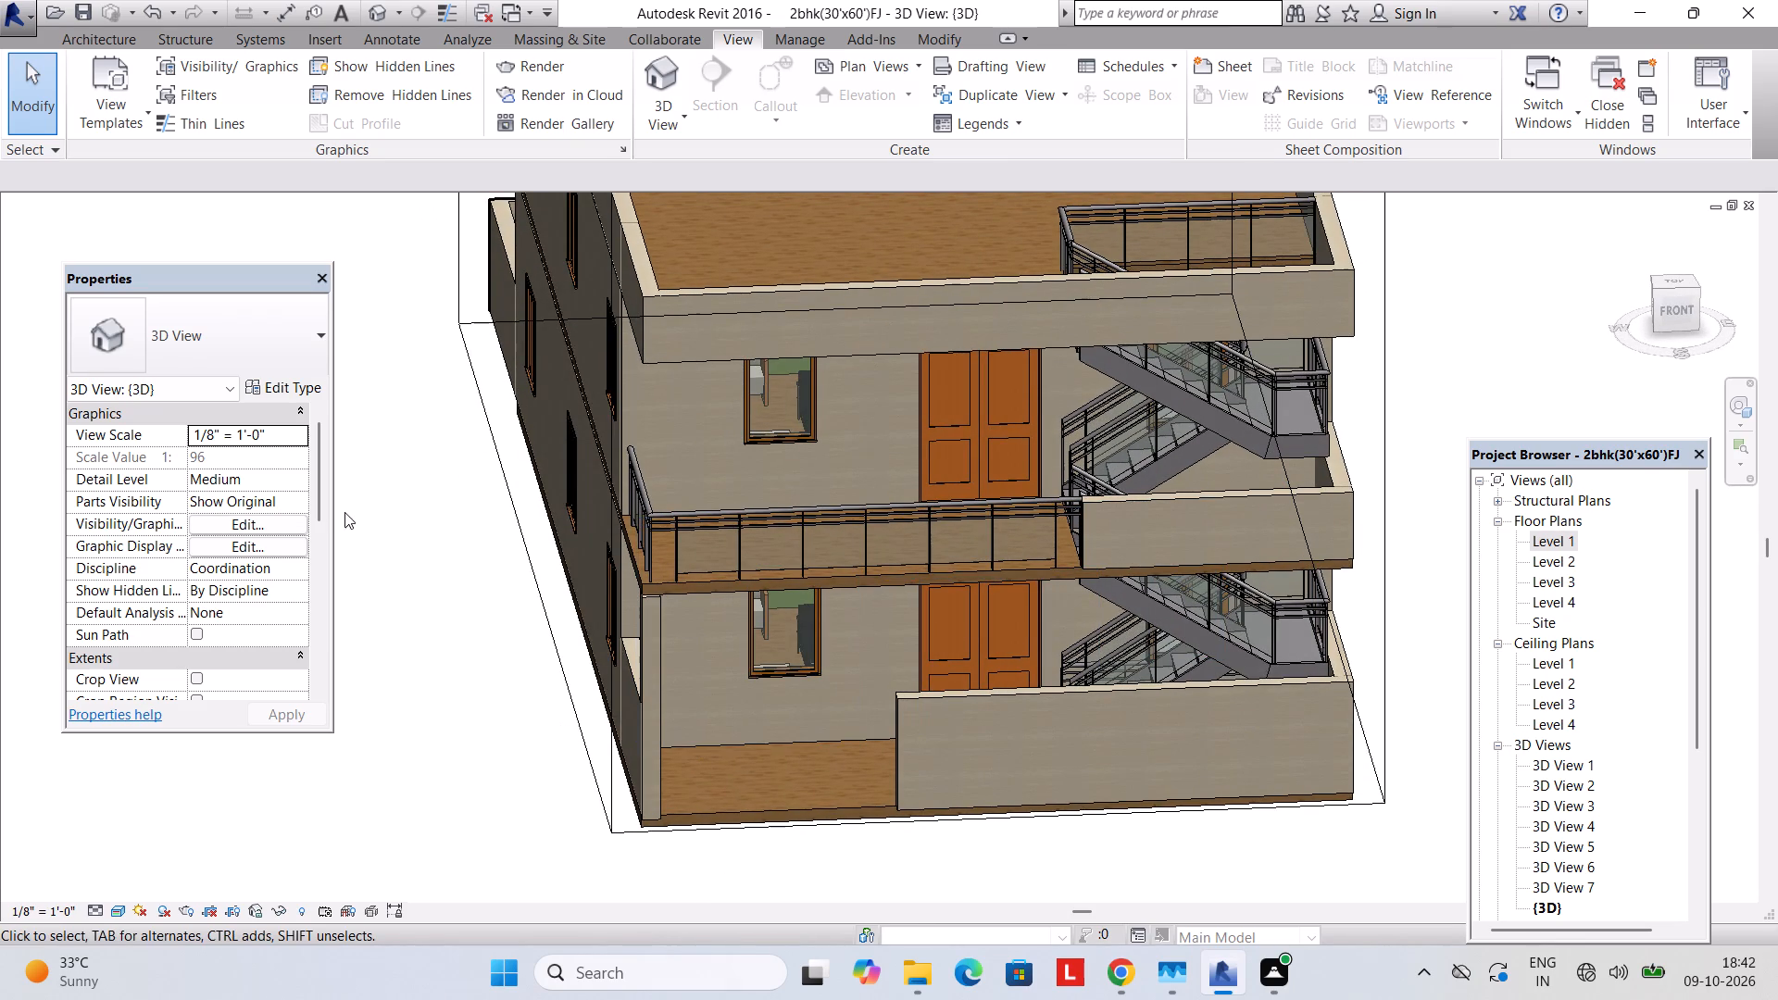
Start an in-place model in the Walls category, accepting the default name.
left_click(100, 40)
left_click(307, 108)
left_click(324, 207)
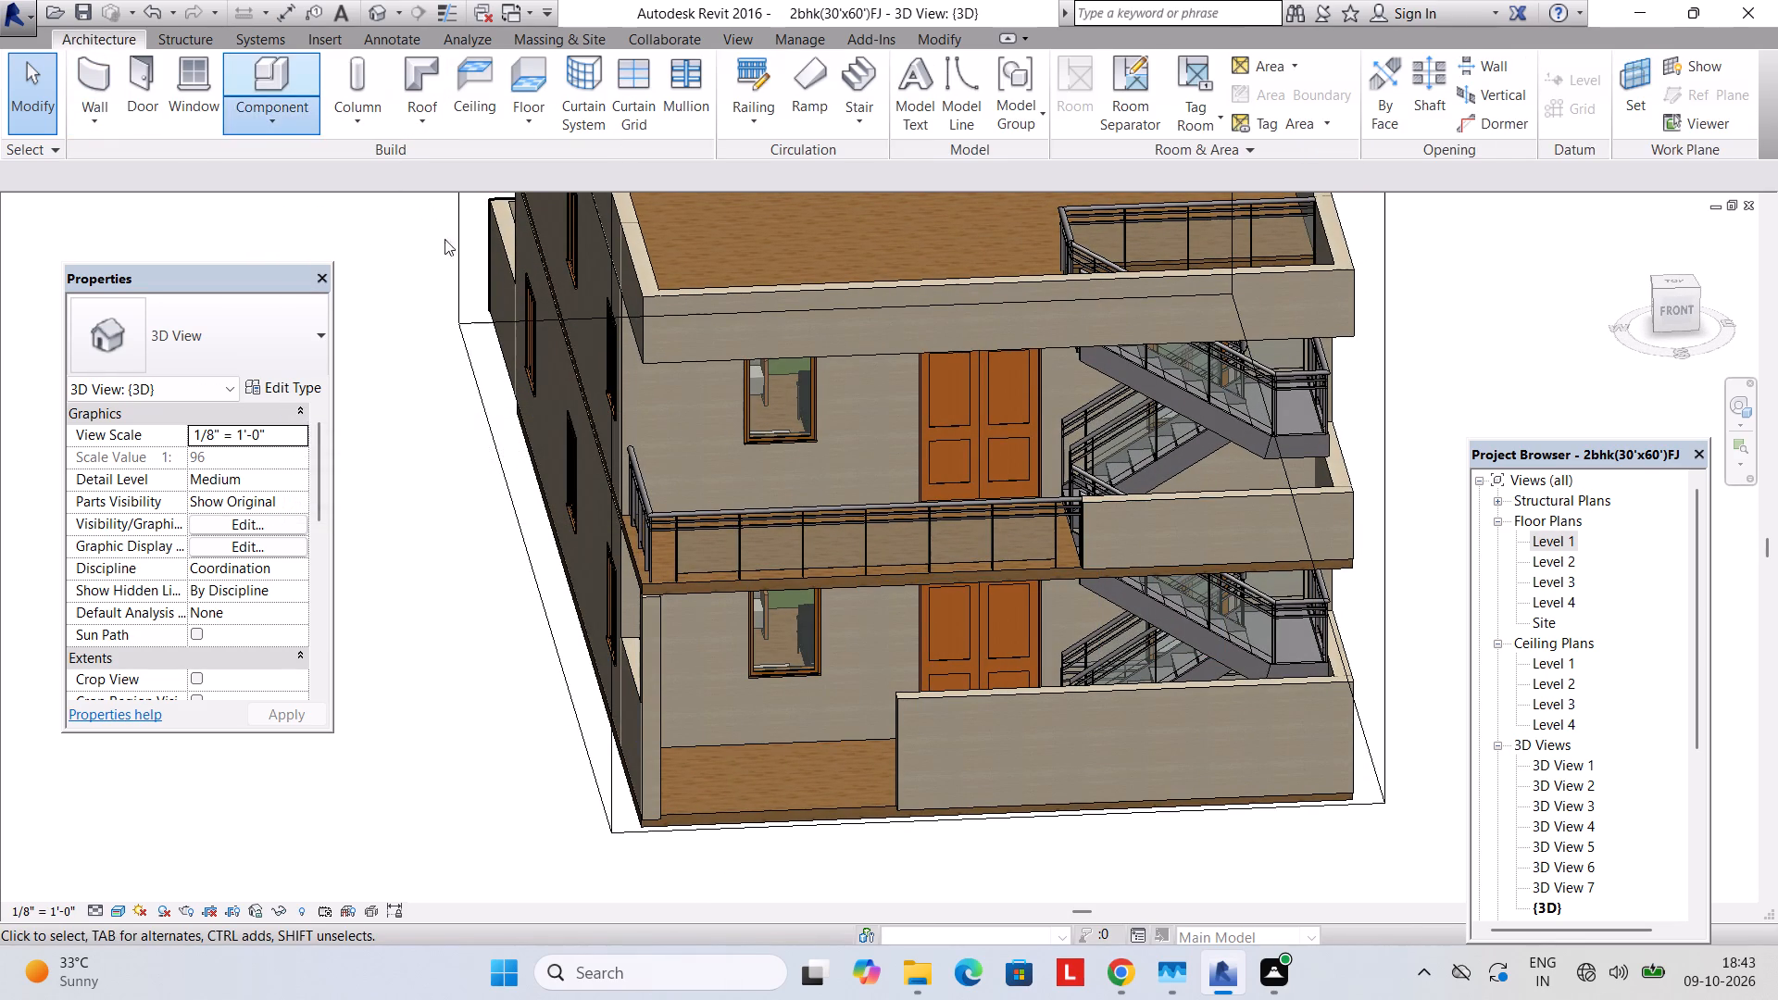
scroll(745, 352, "down", 20)
scroll(745, 352, "down", 8)
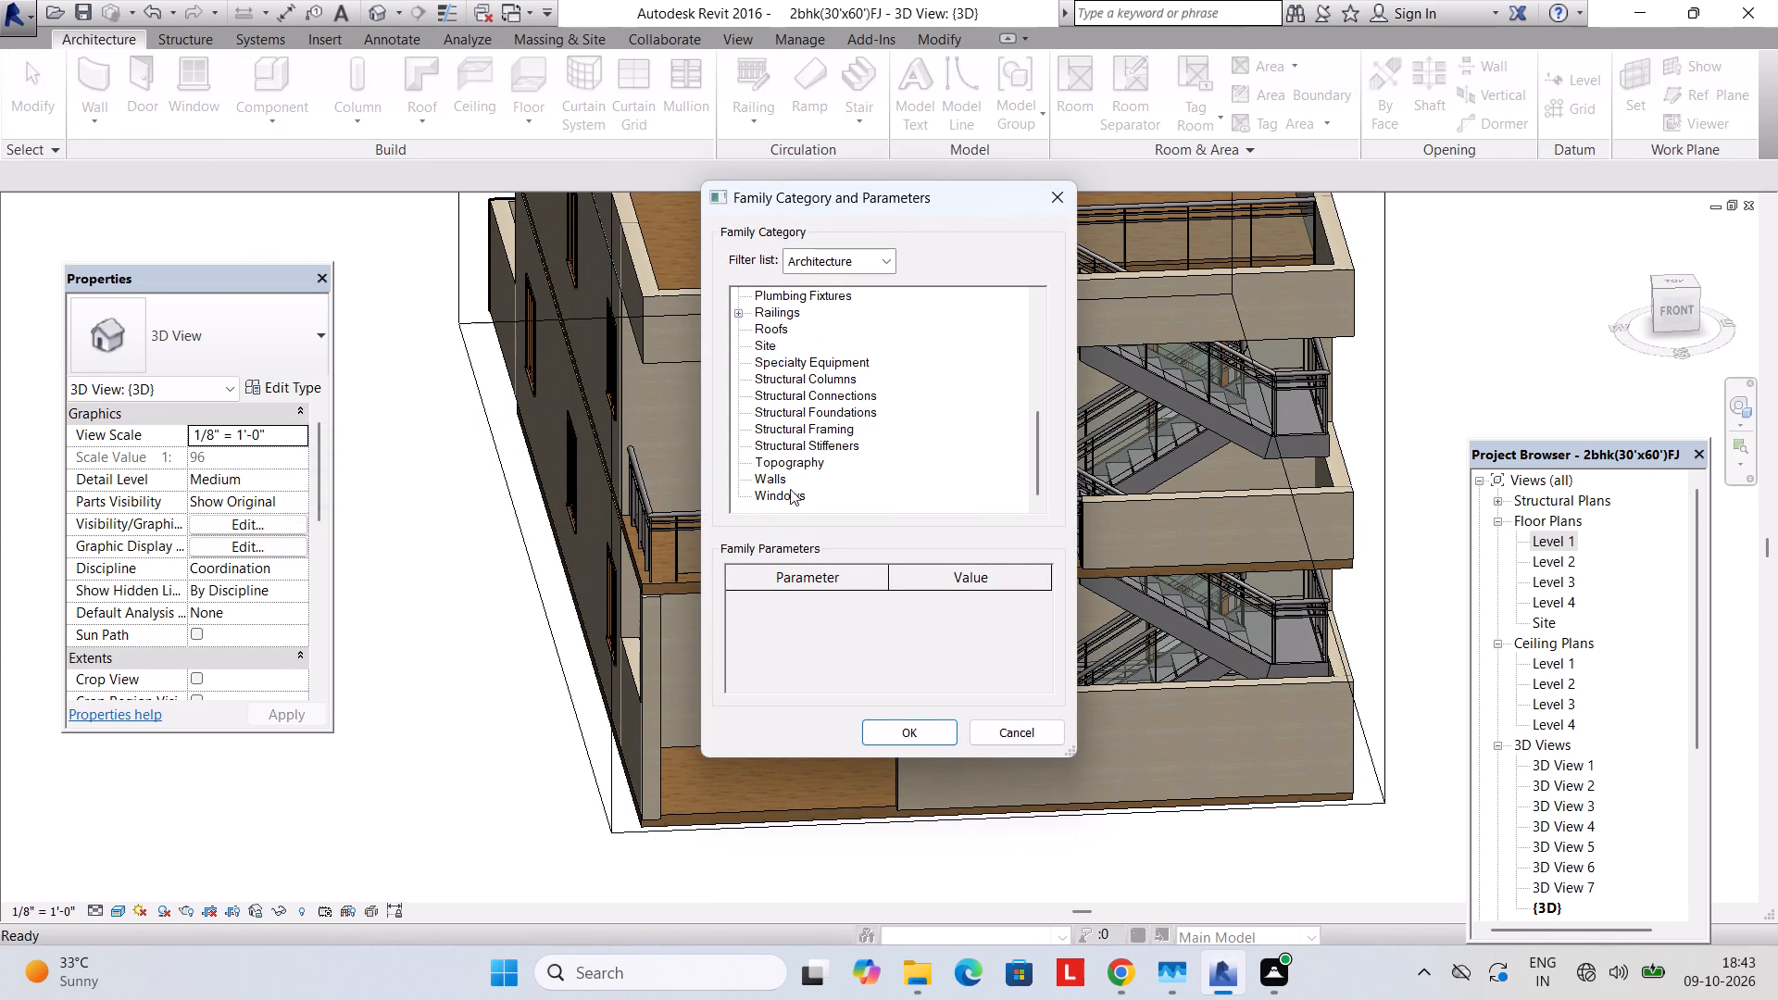
left_click(783, 481)
left_click(922, 745)
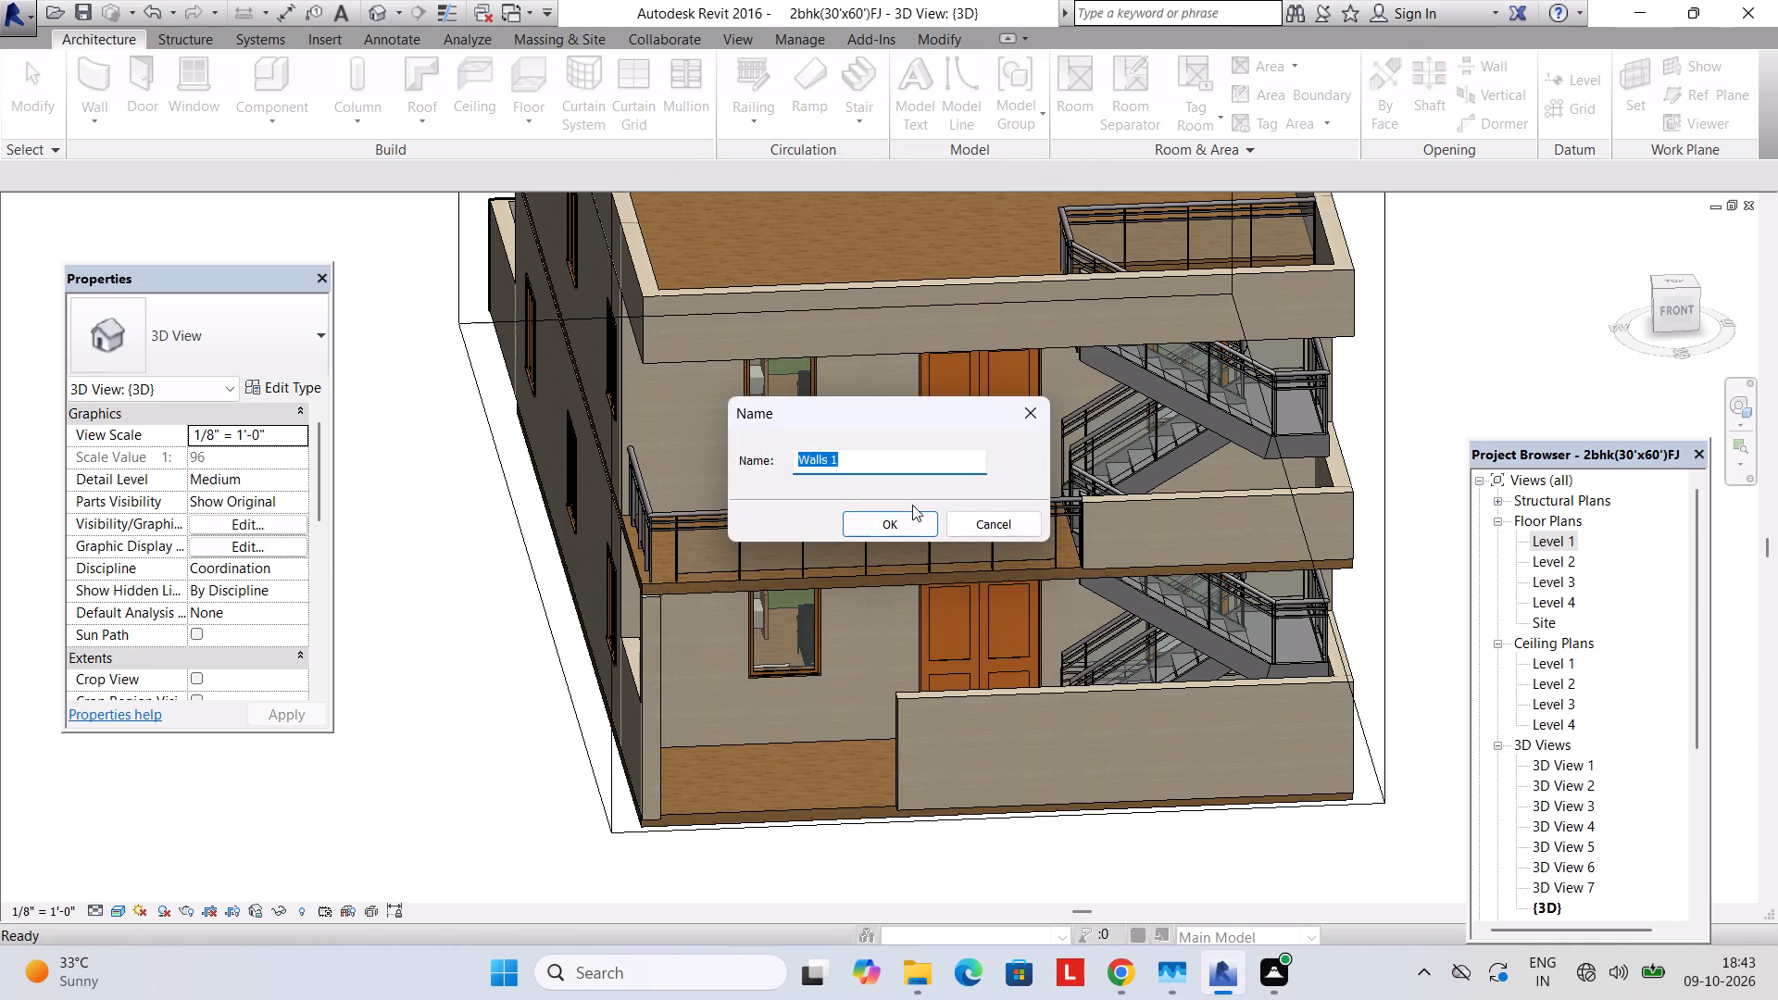
left_click(903, 528)
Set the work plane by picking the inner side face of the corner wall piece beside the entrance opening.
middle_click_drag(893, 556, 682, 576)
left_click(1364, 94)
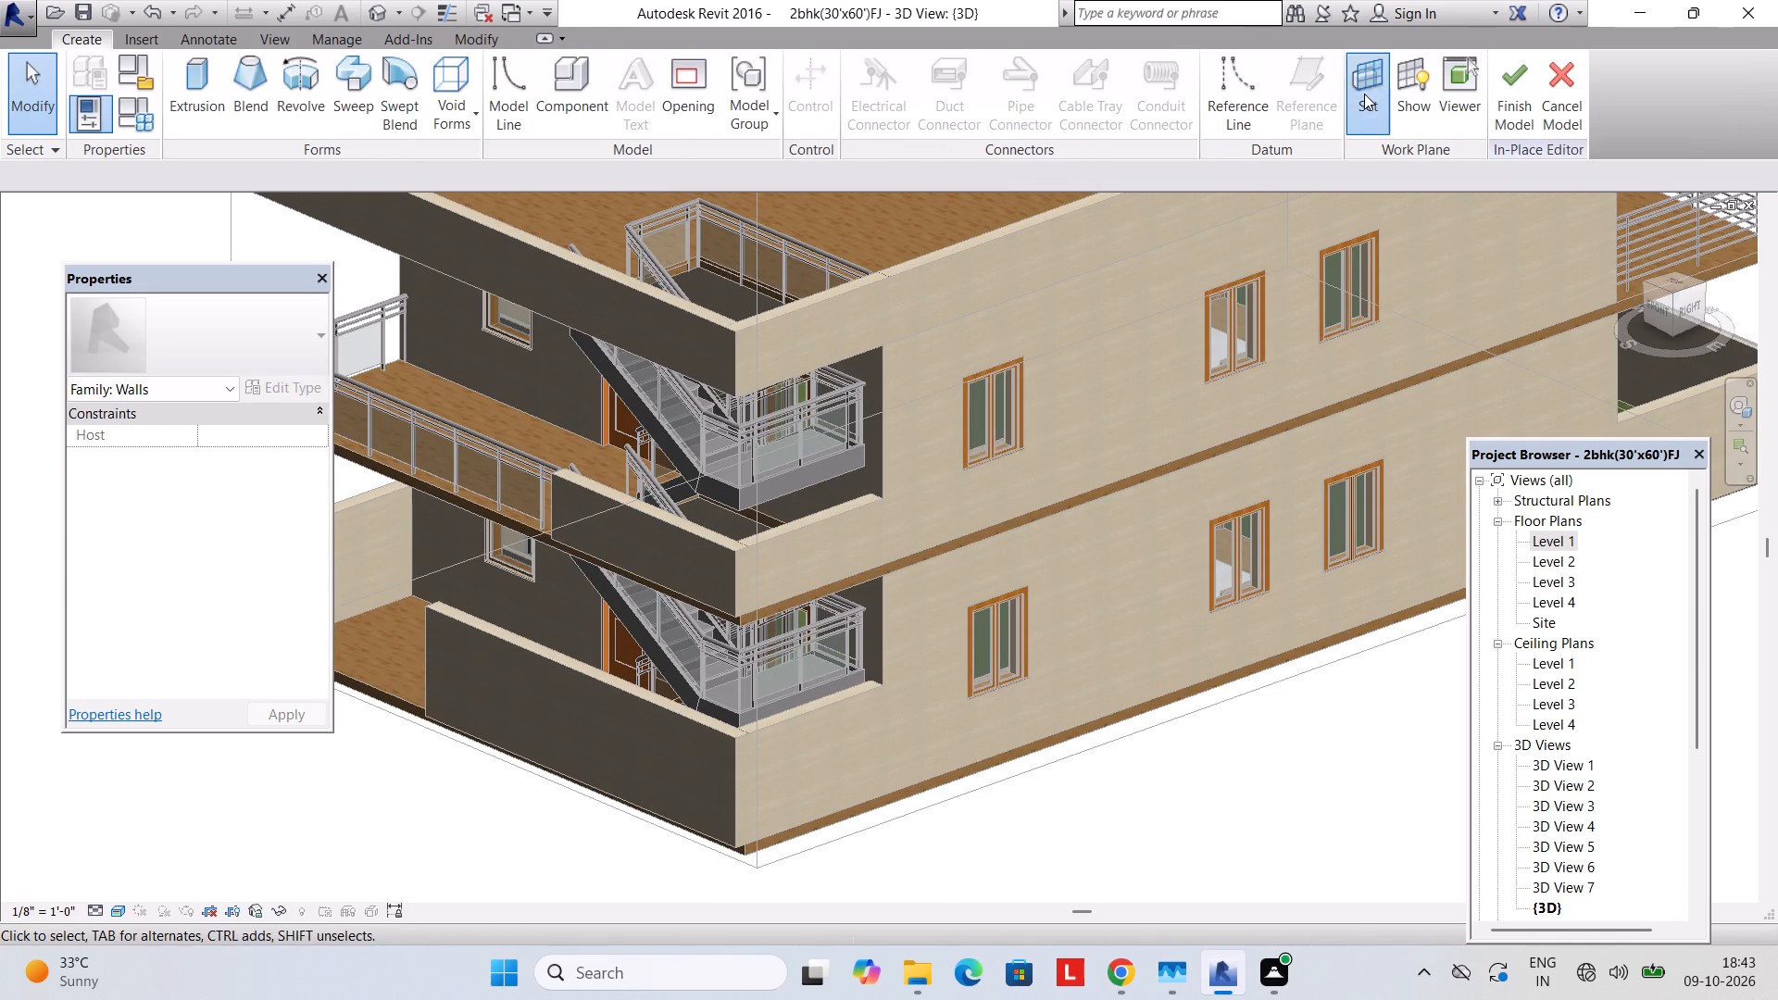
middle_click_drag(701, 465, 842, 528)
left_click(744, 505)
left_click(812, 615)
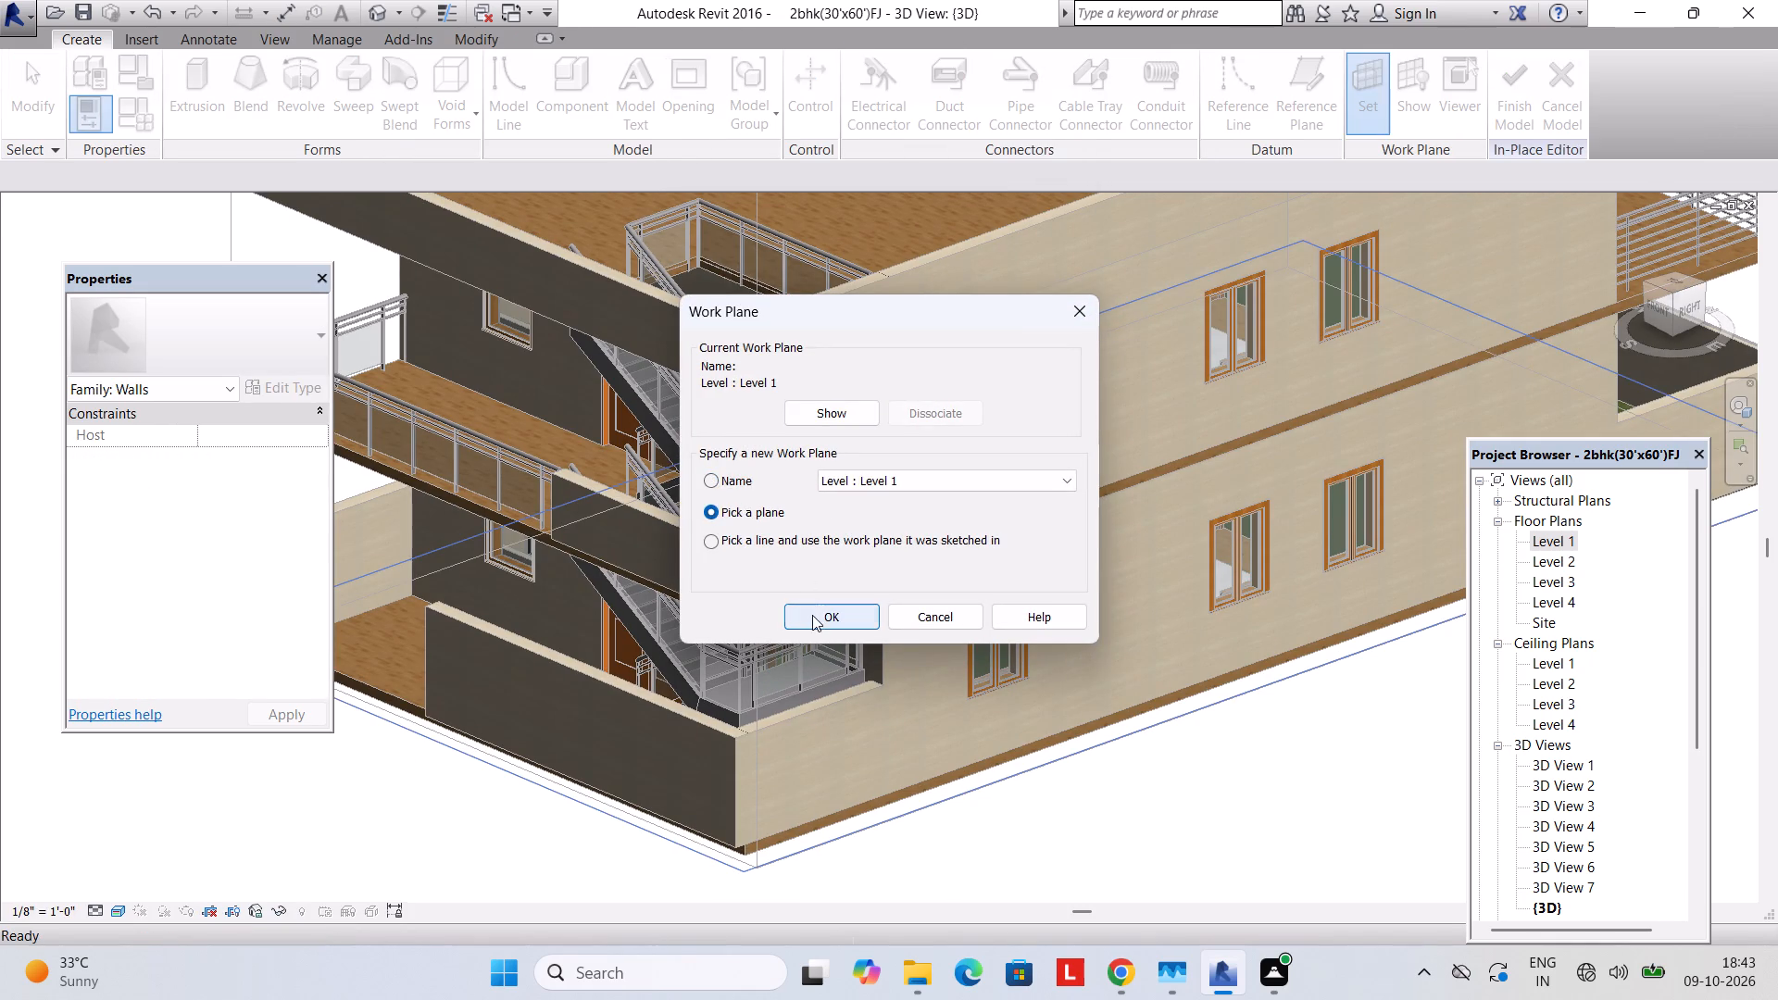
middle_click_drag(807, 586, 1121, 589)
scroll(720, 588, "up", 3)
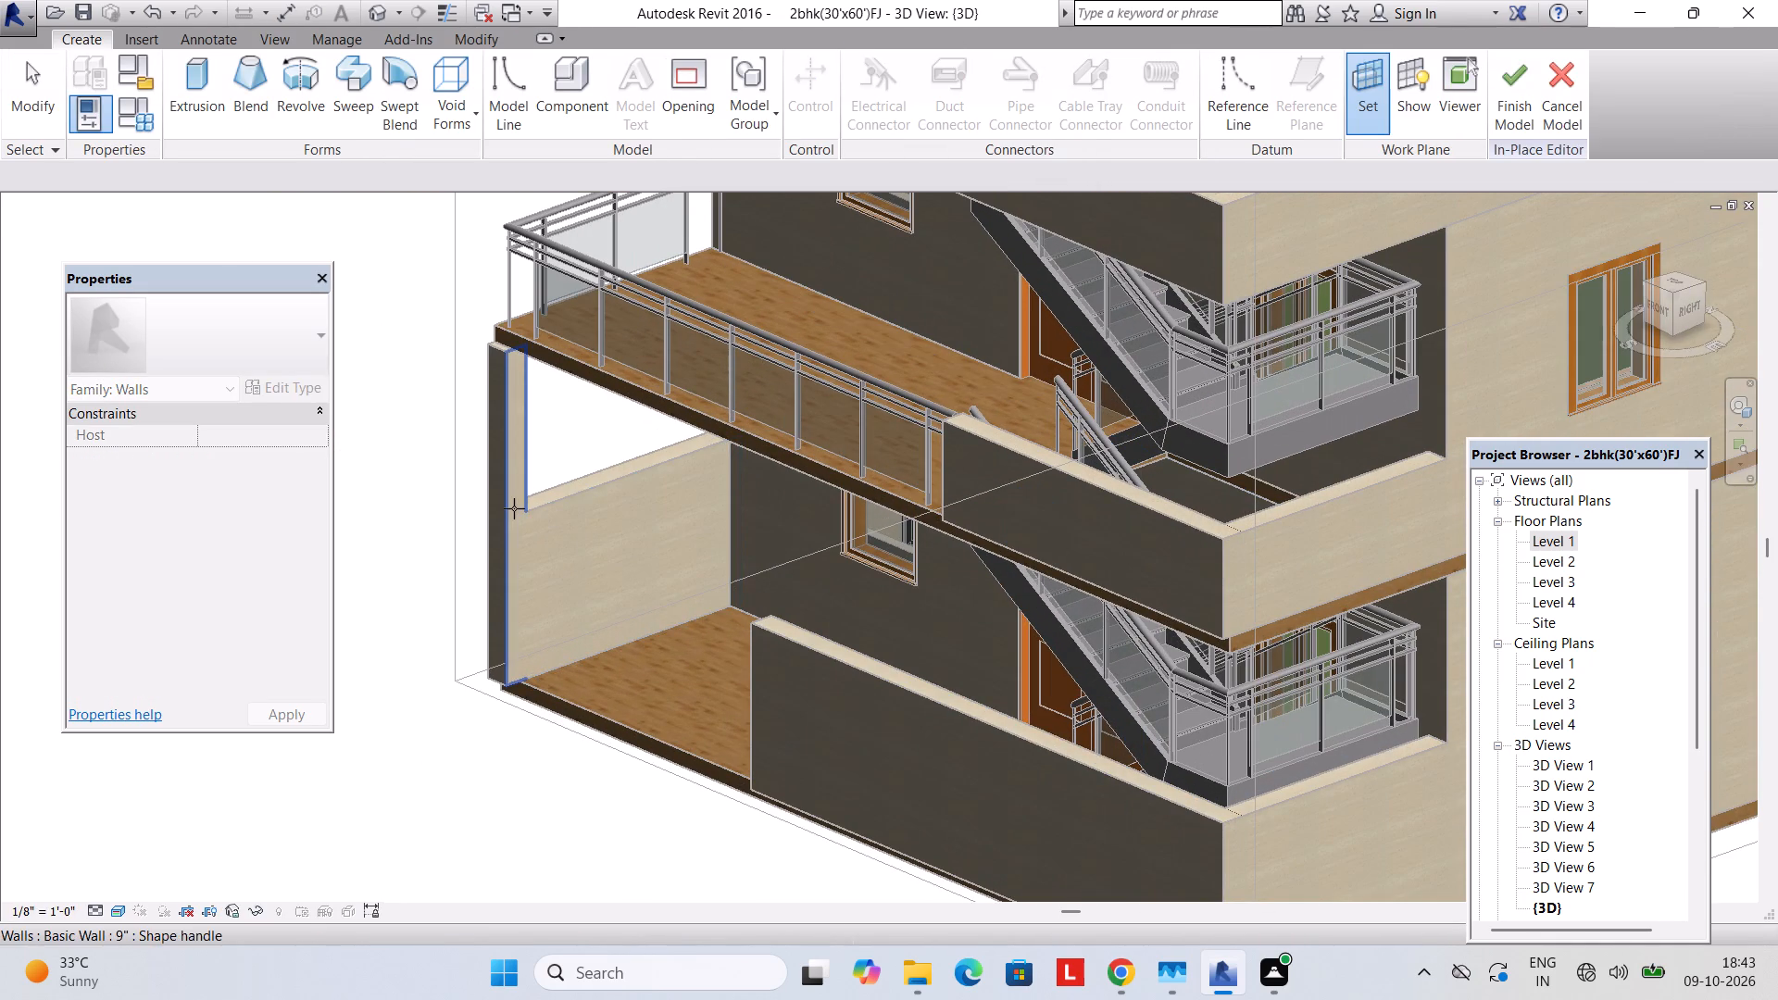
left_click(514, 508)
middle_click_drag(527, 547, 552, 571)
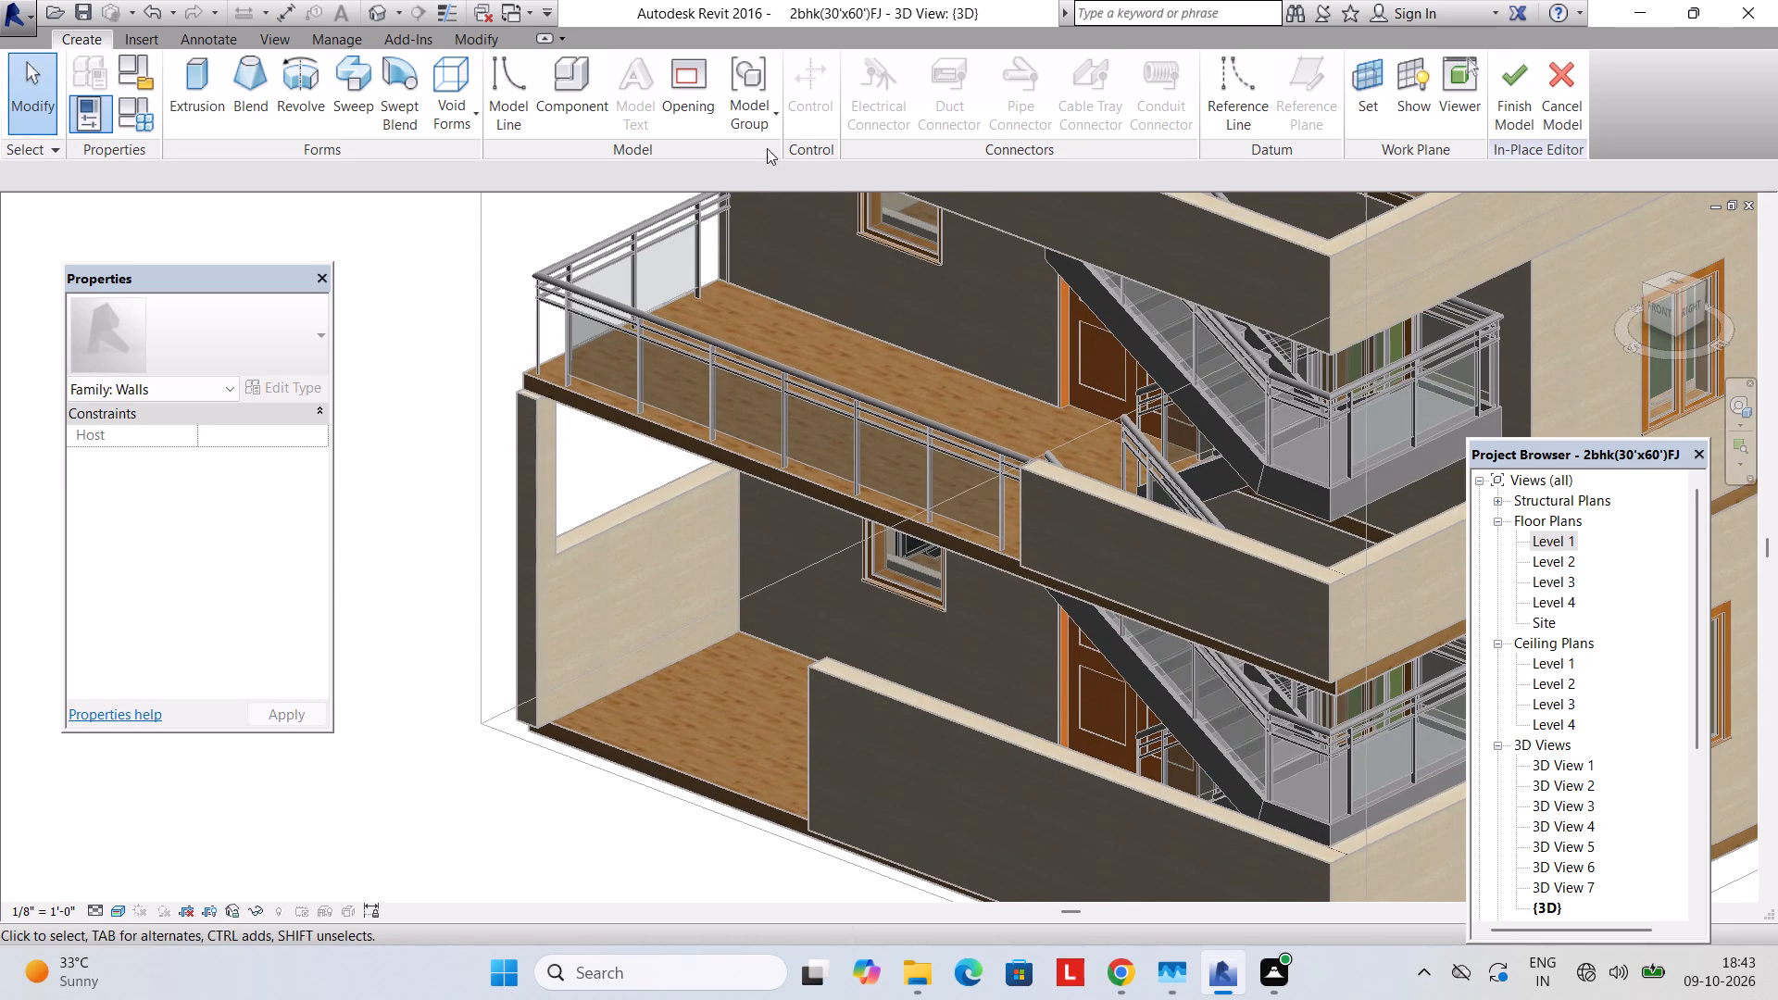
Start a solid extrusion and try sketching its rectangle from the base of the corner wall piece.
left_click(188, 64)
left_click(865, 74)
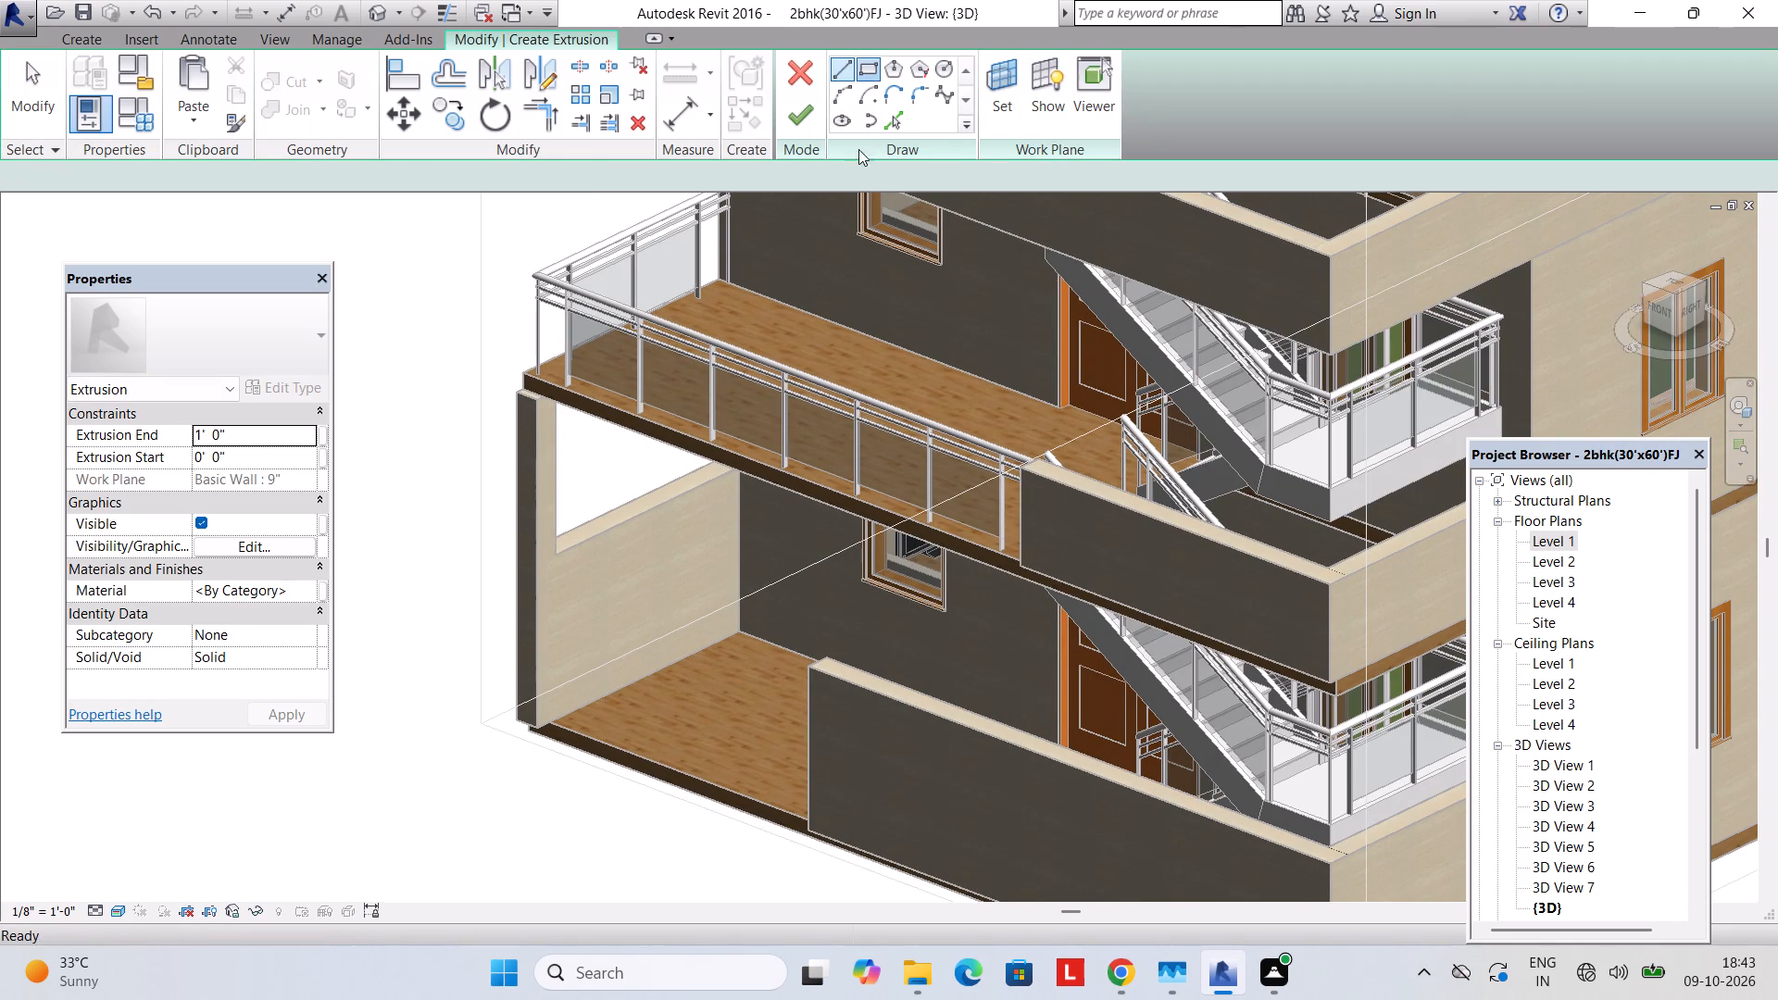
left_click(533, 725)
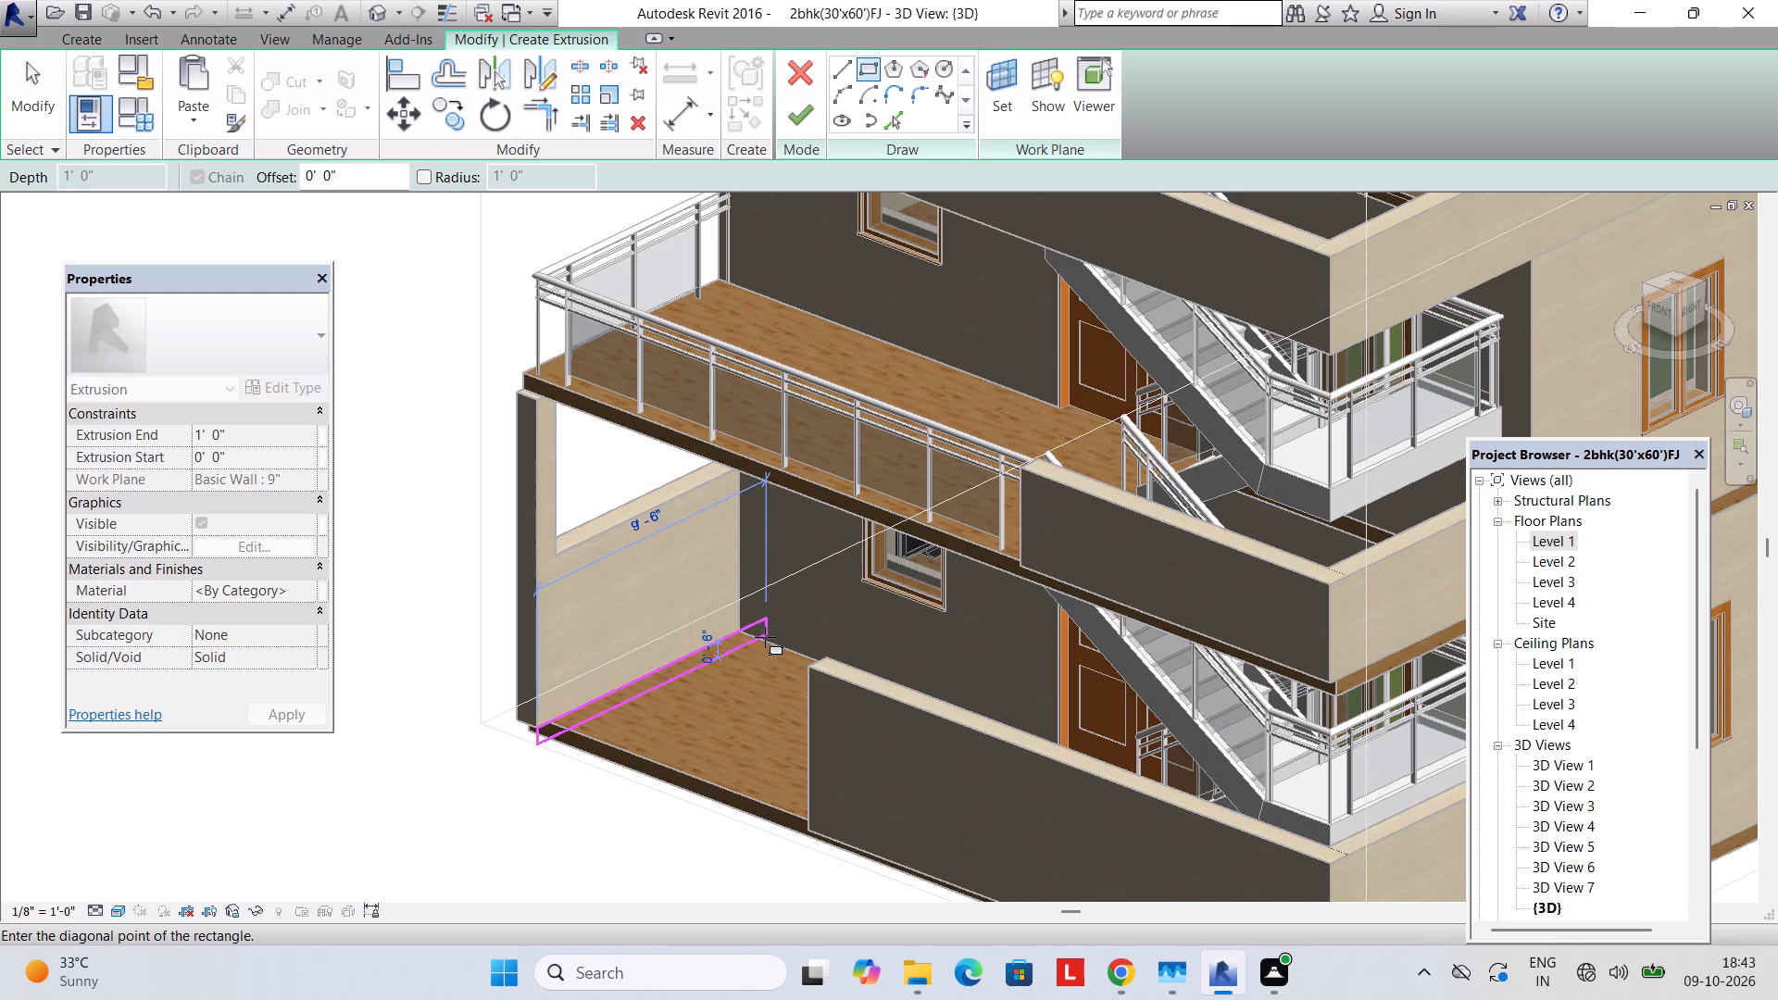
key("Escape")
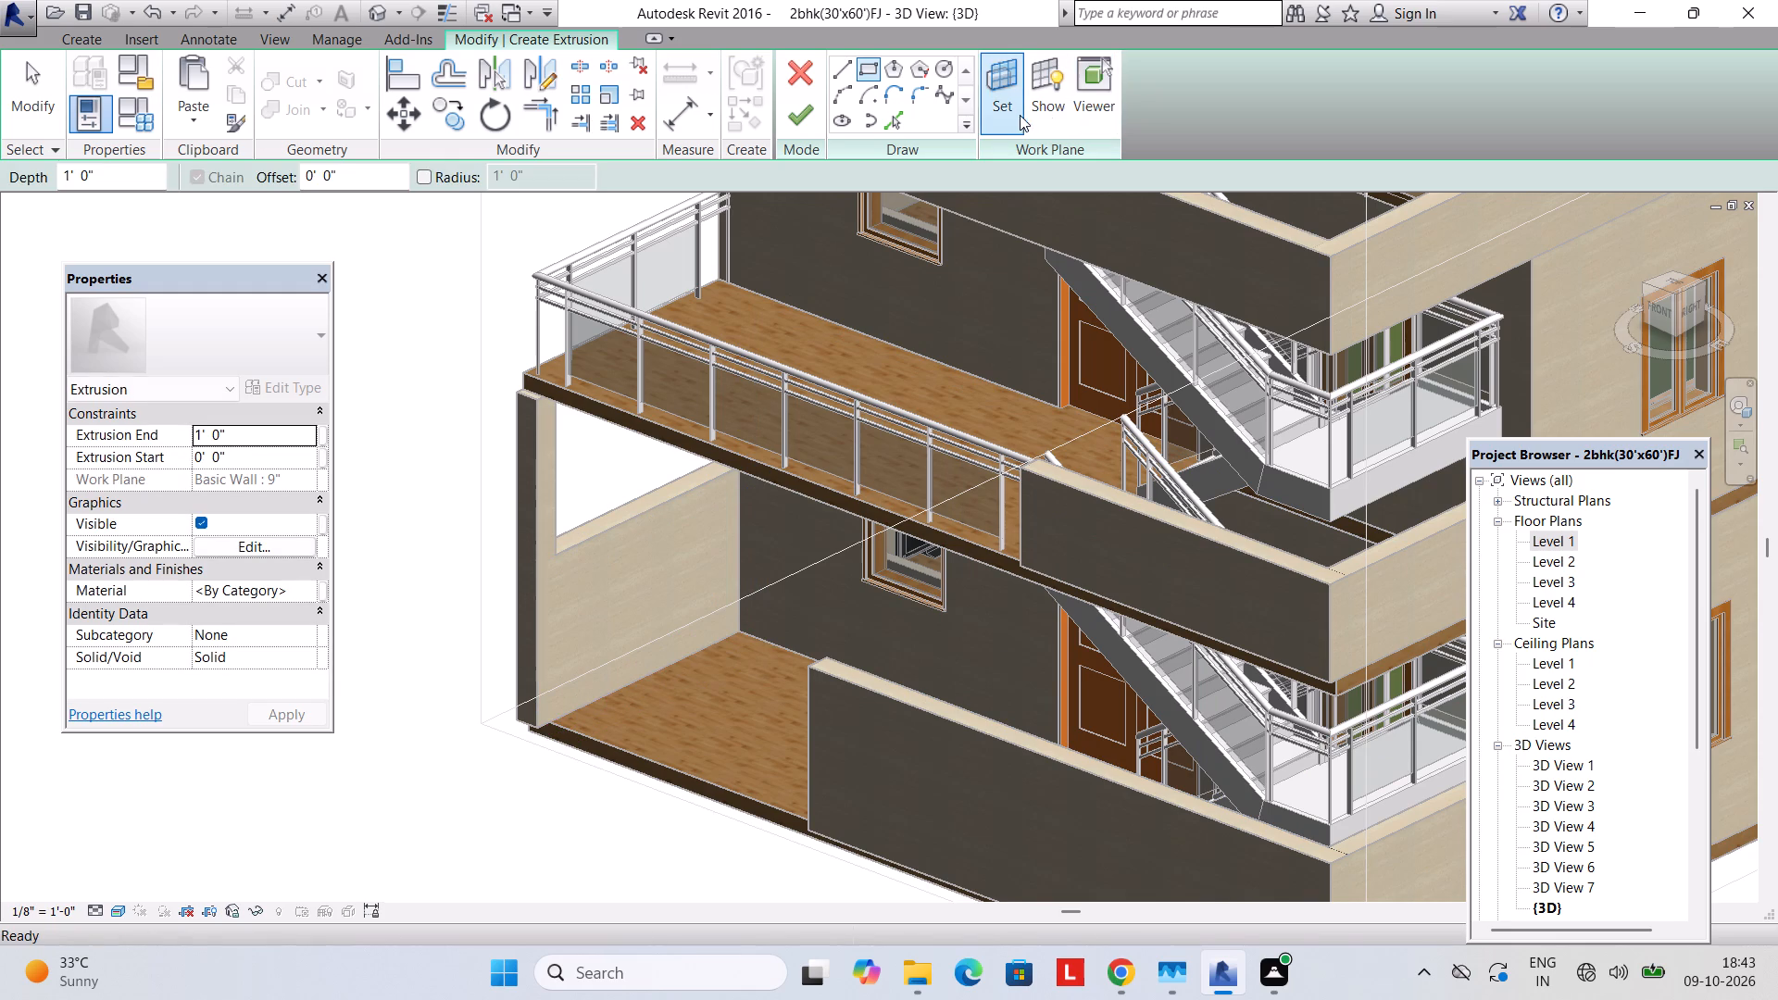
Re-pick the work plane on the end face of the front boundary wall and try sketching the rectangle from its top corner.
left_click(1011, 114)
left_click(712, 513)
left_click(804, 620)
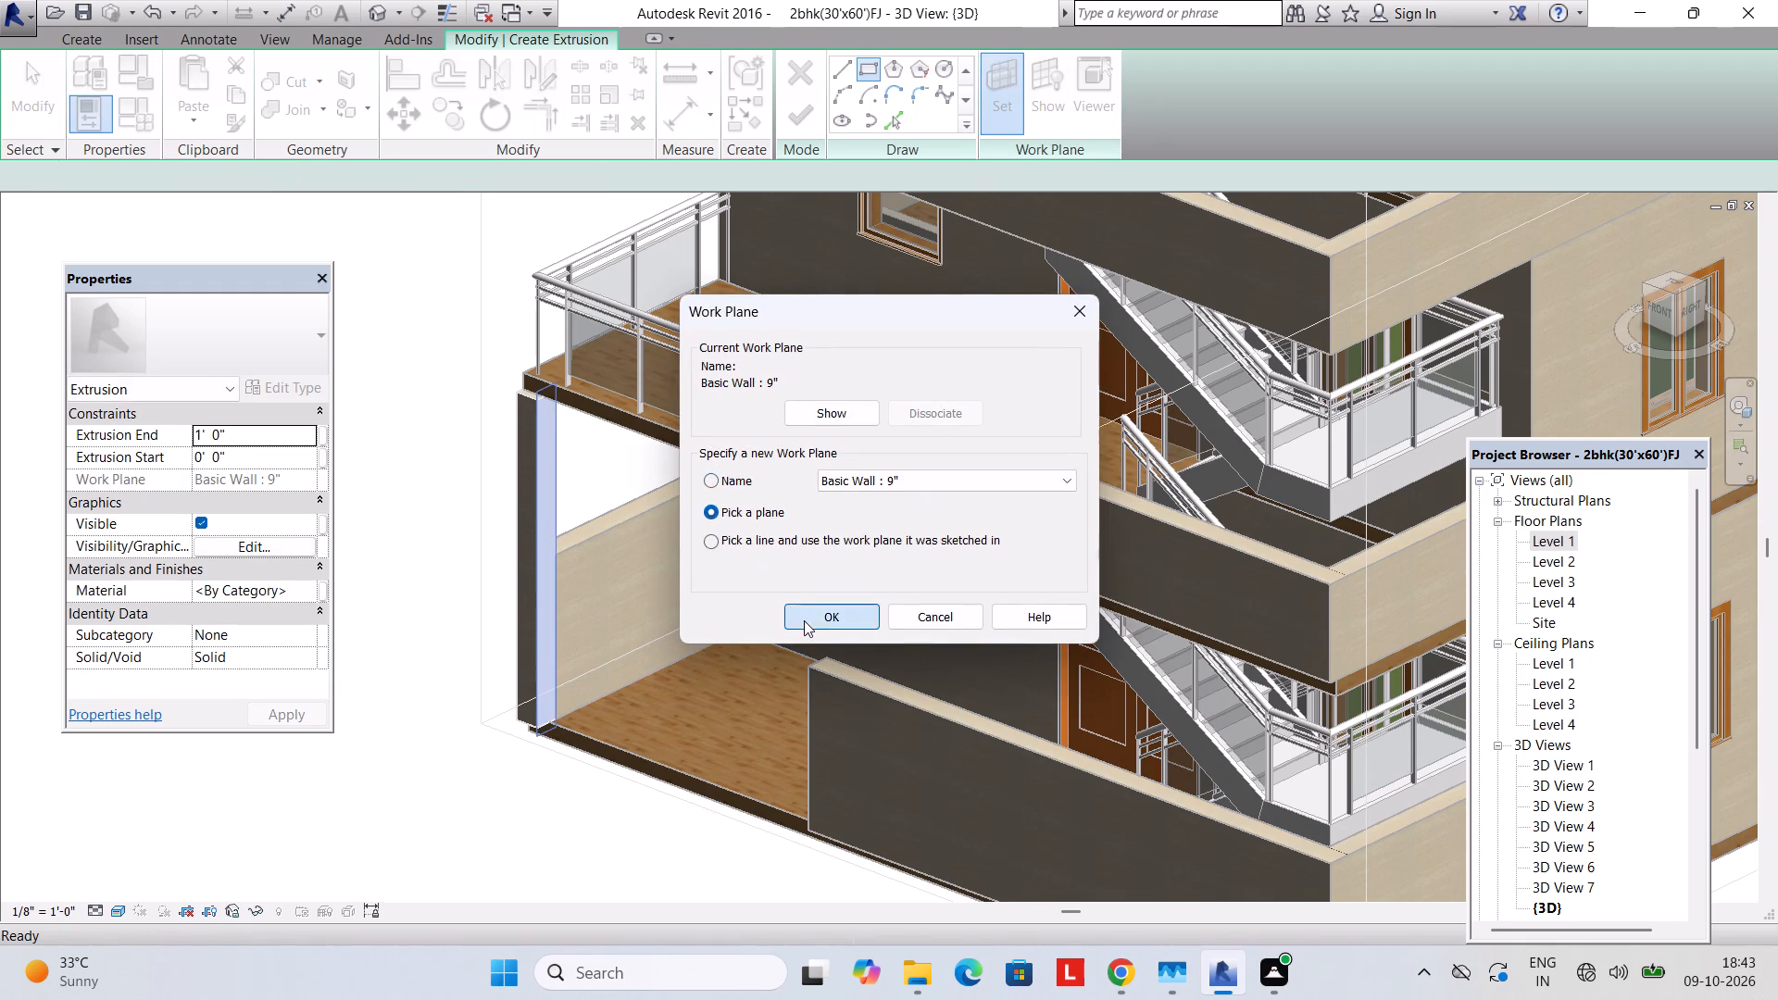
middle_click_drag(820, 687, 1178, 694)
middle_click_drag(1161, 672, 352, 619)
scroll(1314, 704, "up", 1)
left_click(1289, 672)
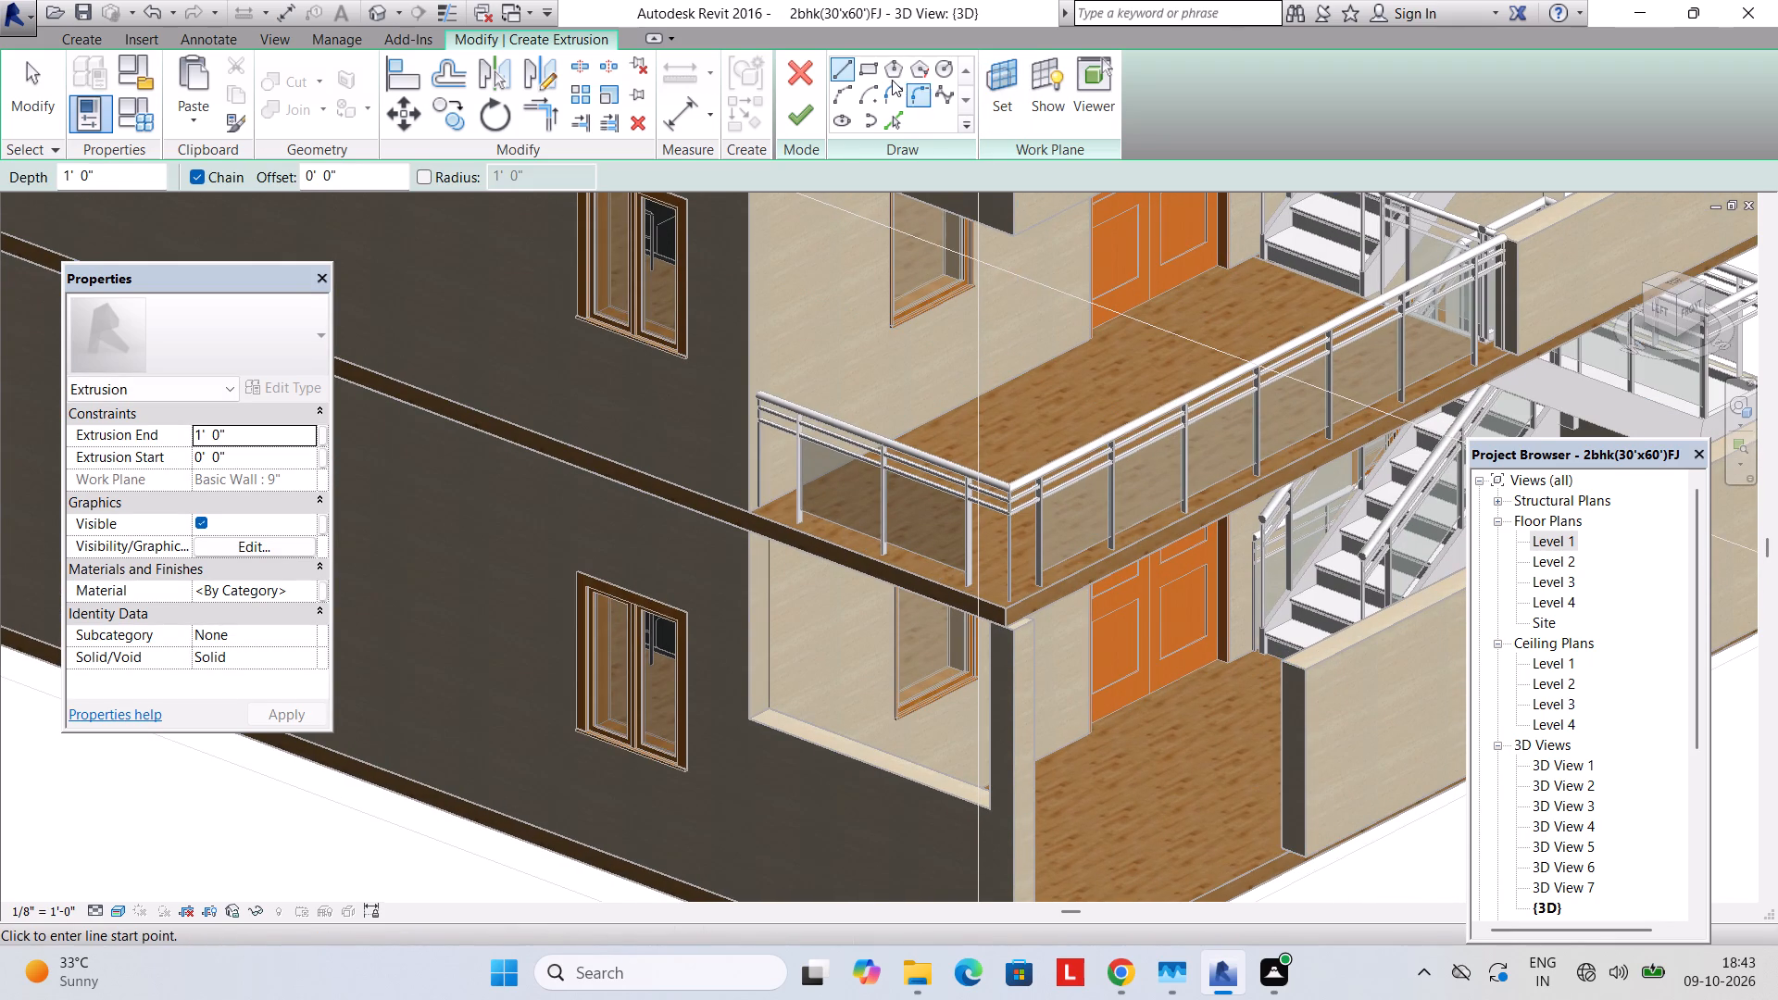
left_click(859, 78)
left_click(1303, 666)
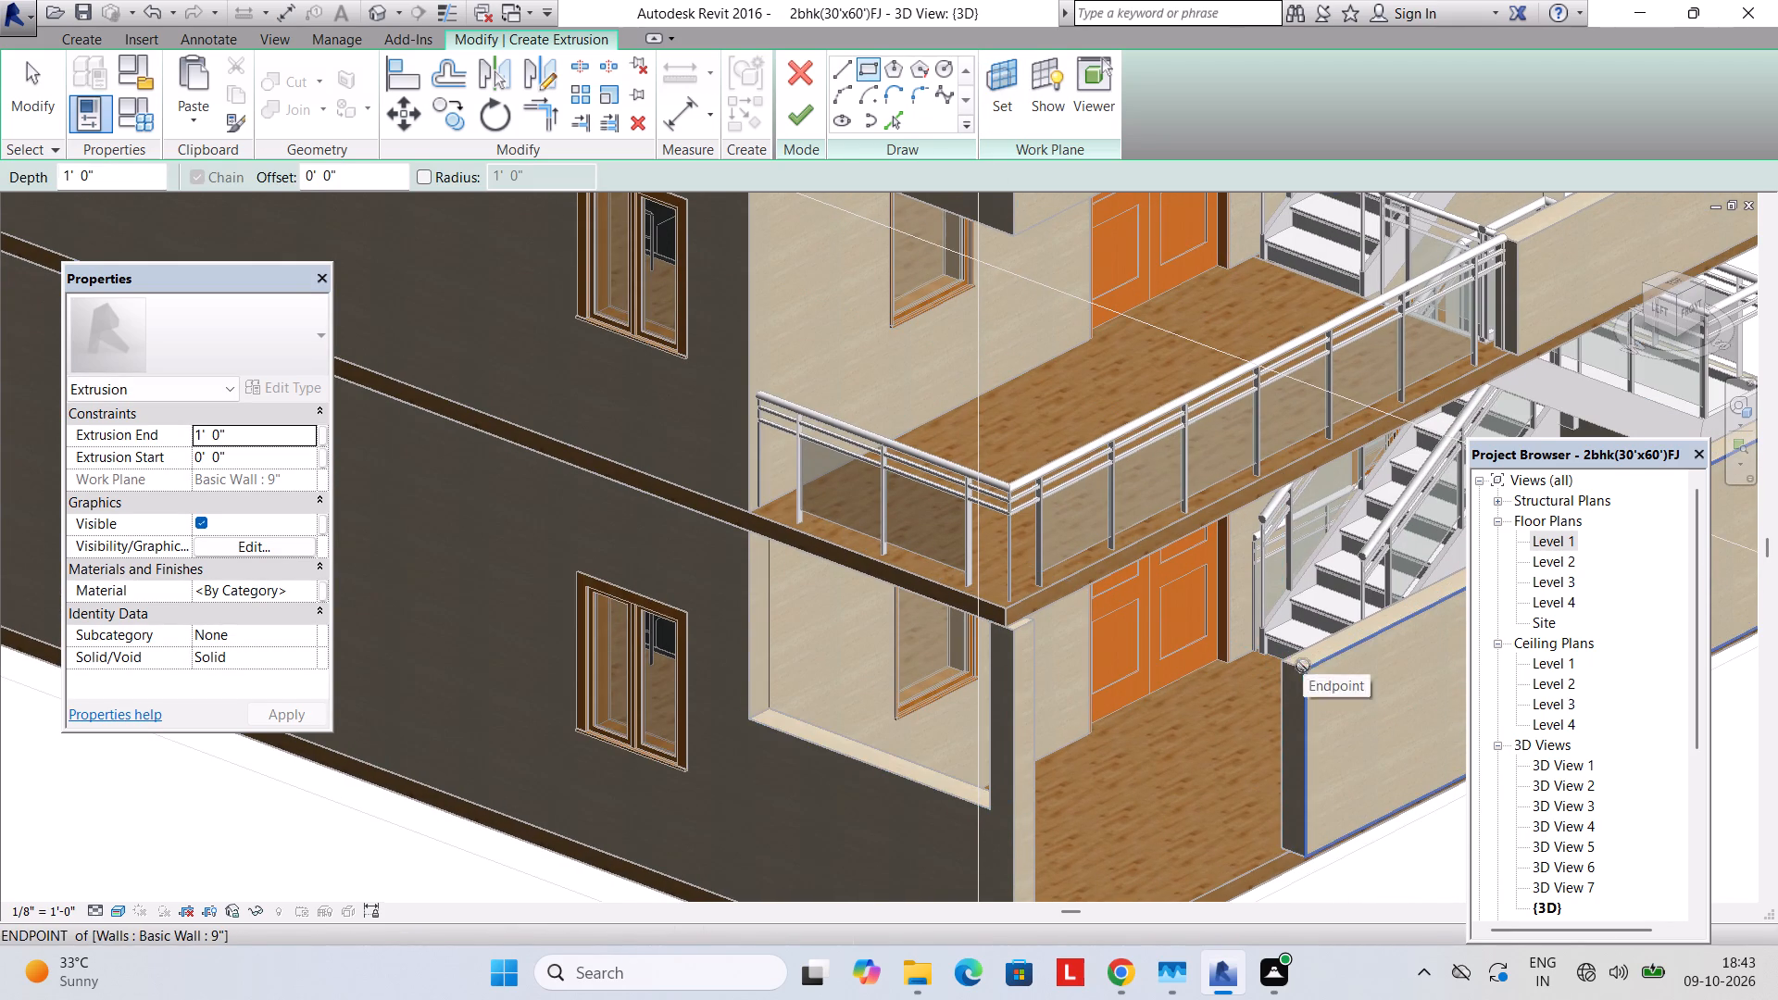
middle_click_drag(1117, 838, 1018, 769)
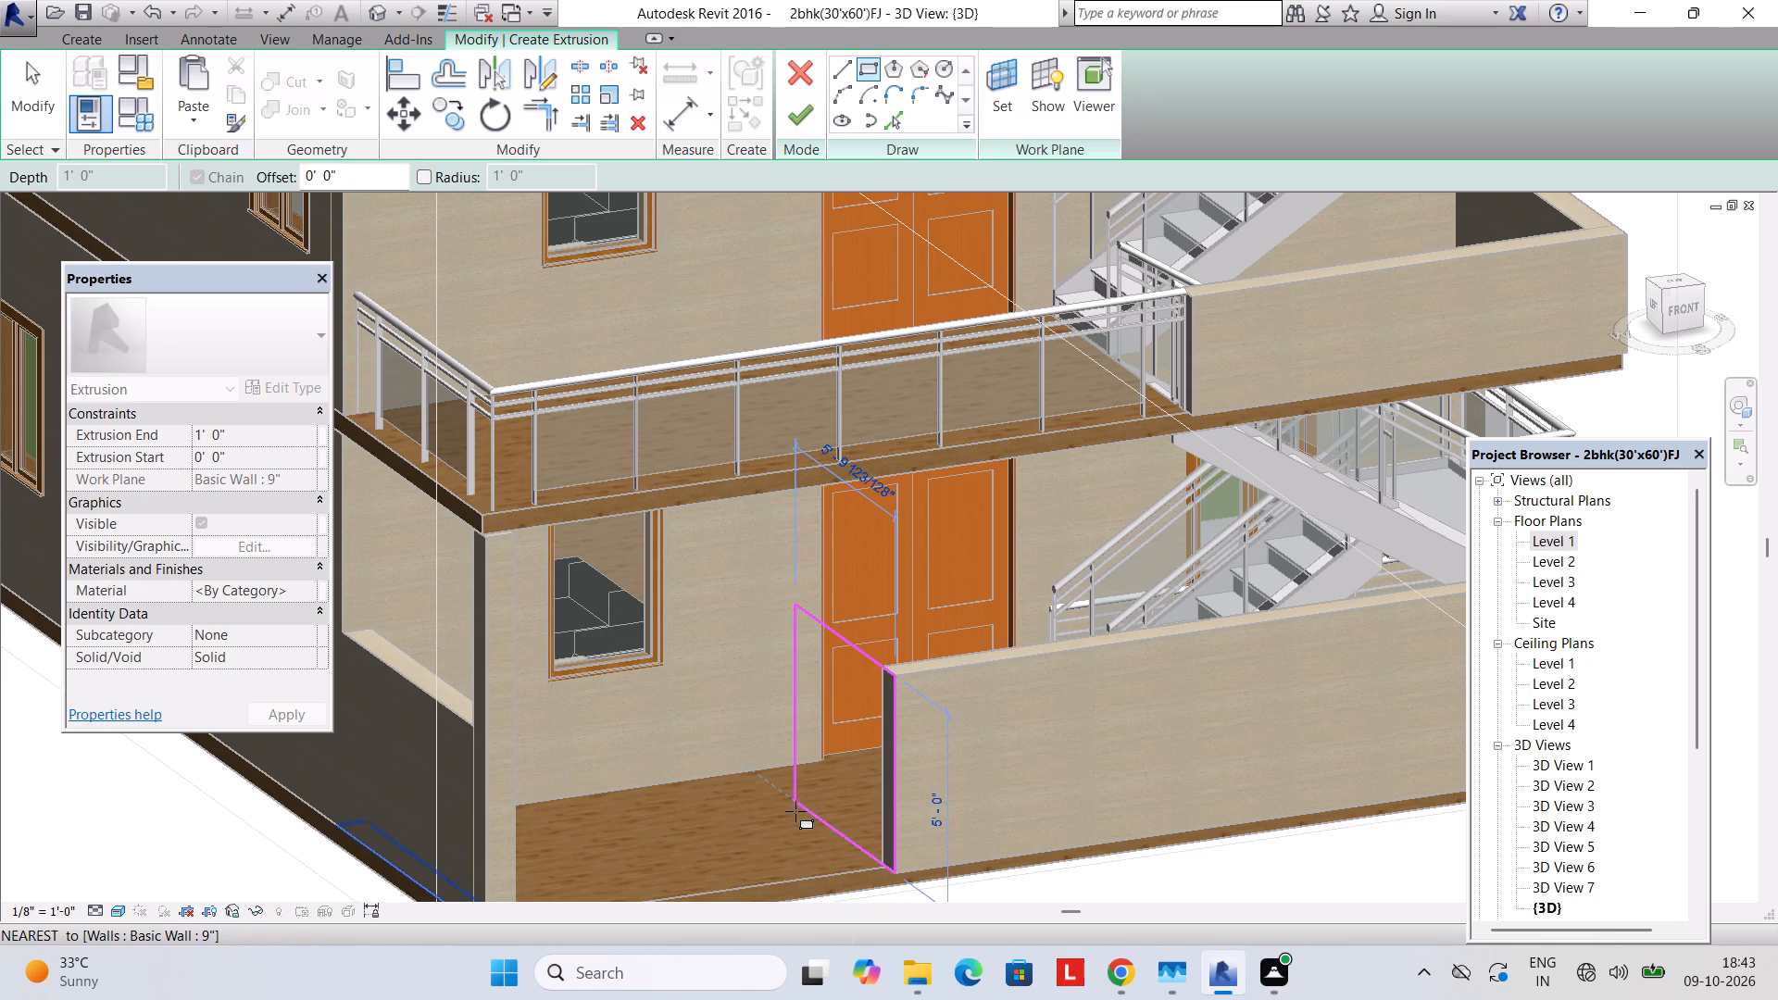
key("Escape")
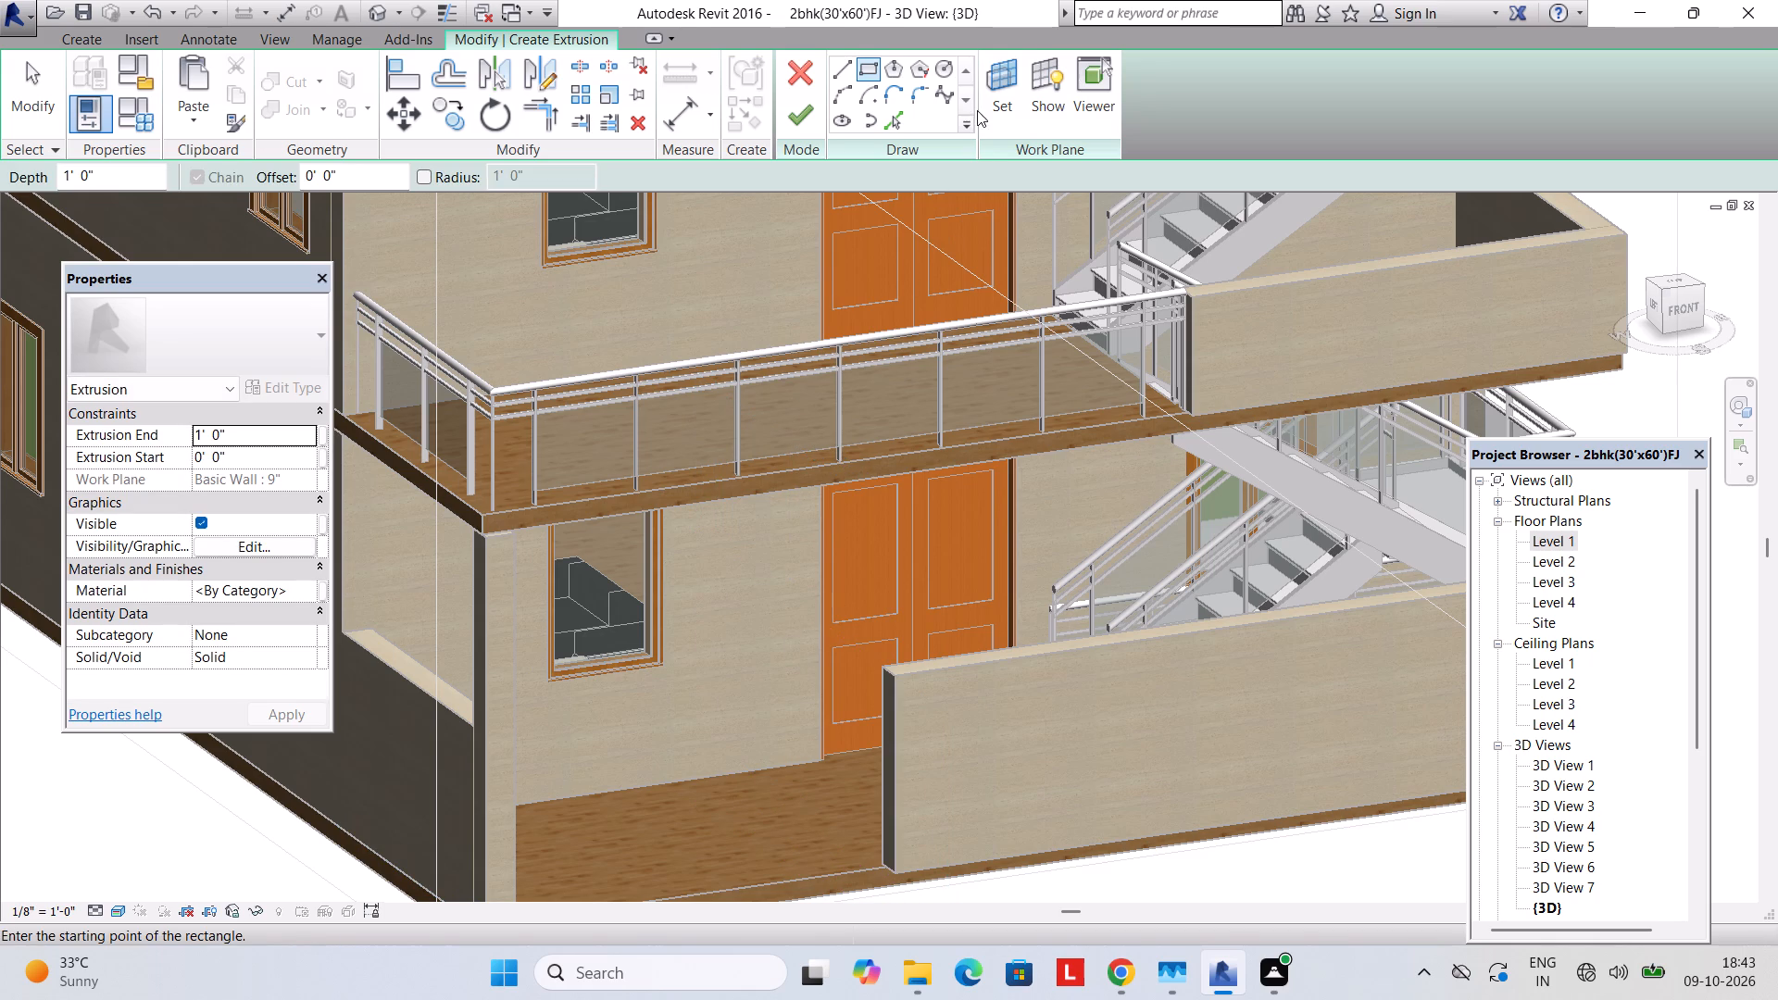
Set the extrusion's work plane by picking the front face of the 5' front boundary wall.
left_click(995, 93)
left_click(759, 508)
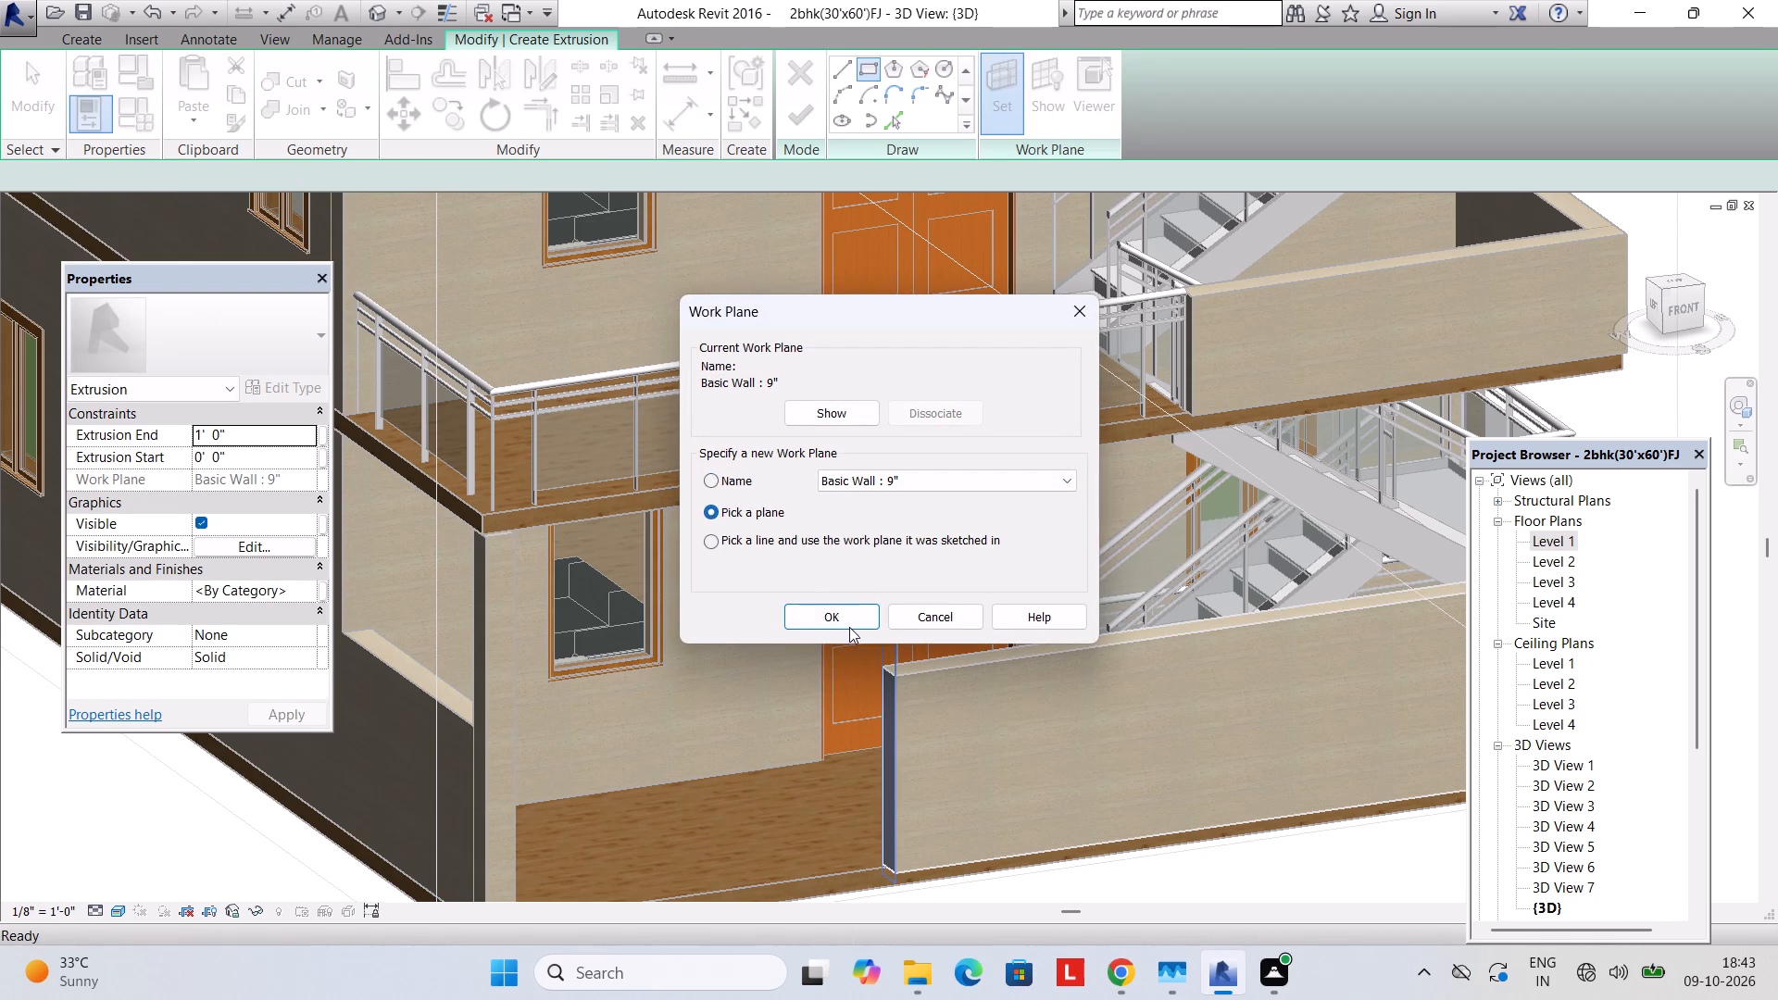
left_click(849, 626)
middle_click_drag(849, 626, 817, 619)
middle_click_drag(782, 634, 891, 538)
middle_click_drag(877, 579, 847, 597, "shift")
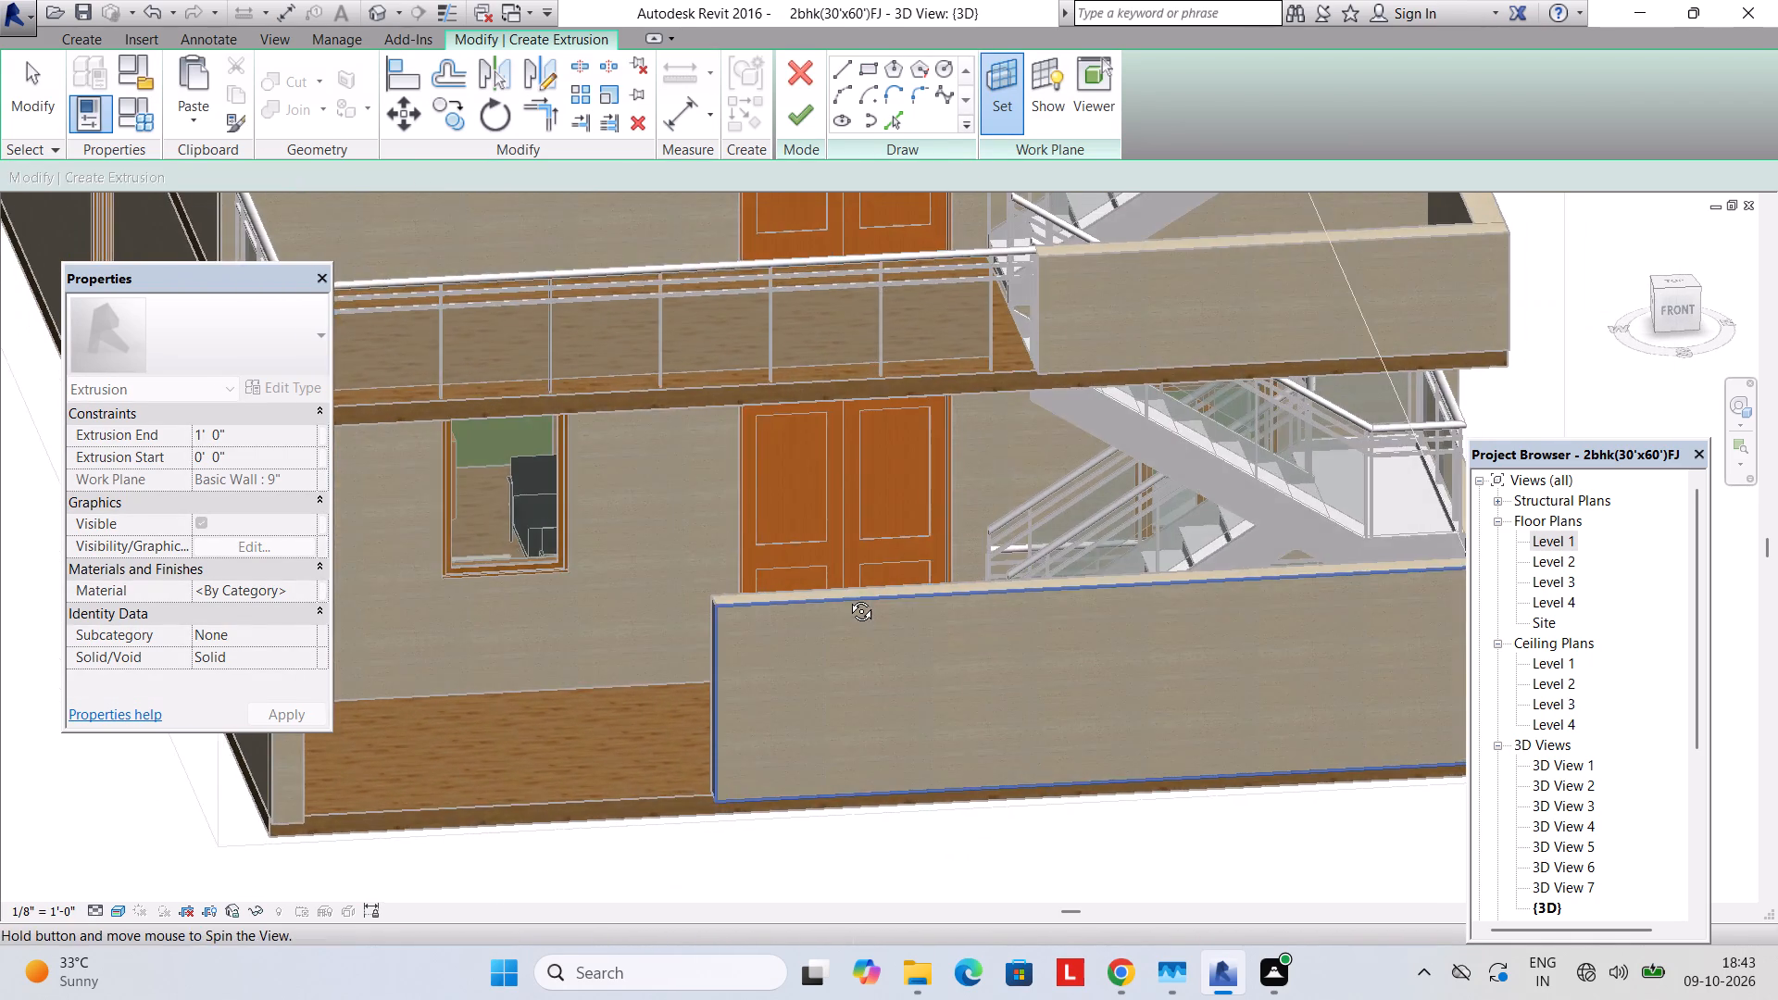
middle_click_drag(847, 597, 846, 591, "shift")
middle_click_drag(846, 591, 1214, 515)
middle_click_drag(1175, 546, 1112, 544)
middle_click_drag(1111, 544, 1256, 533)
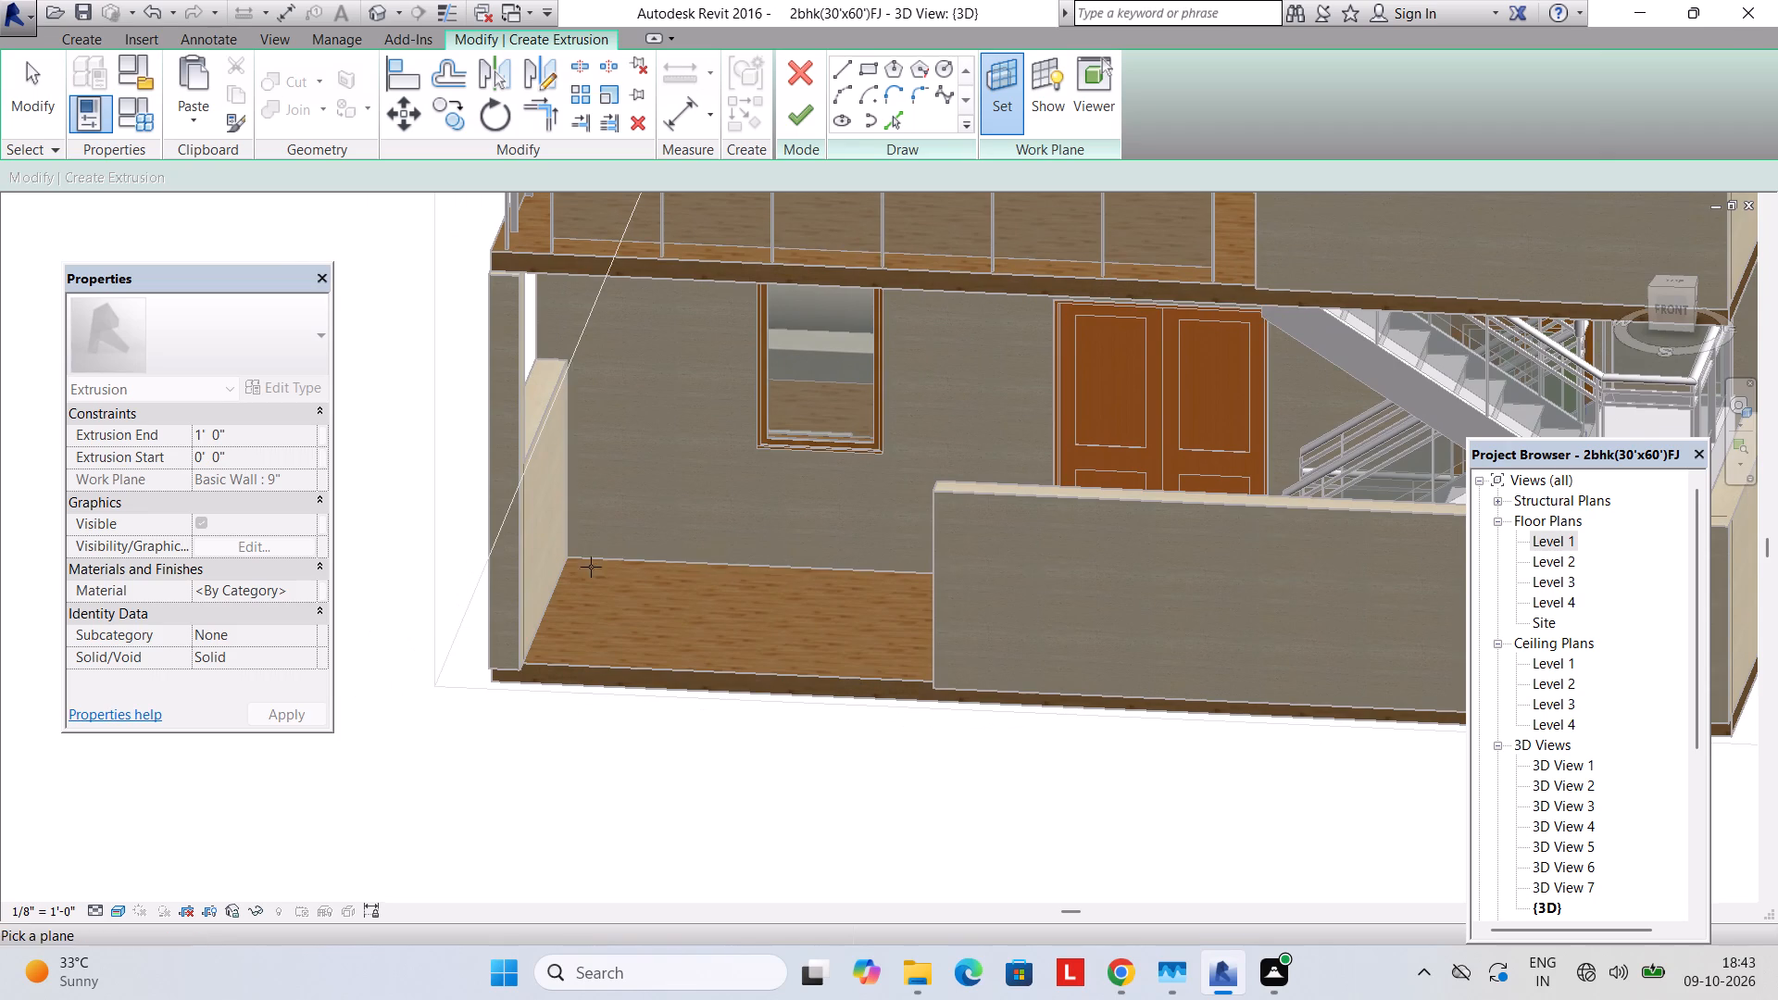
scroll(493, 556, "up", 3)
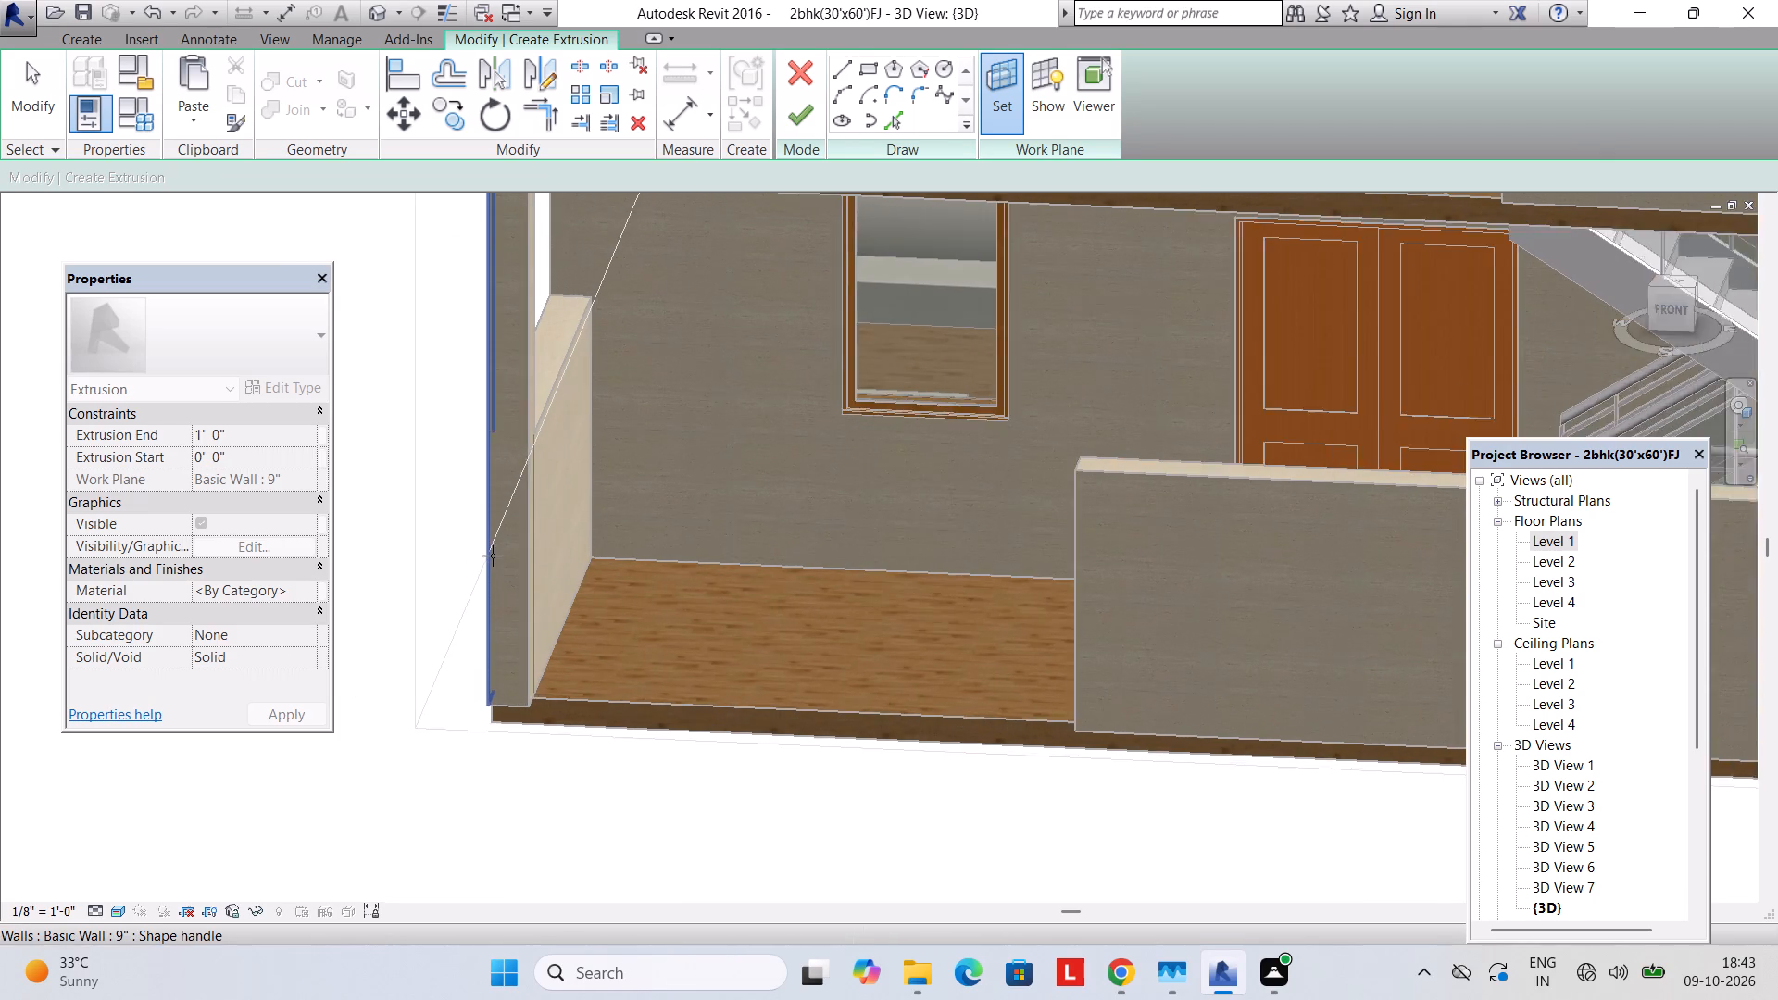
scroll(493, 556, "up", 3)
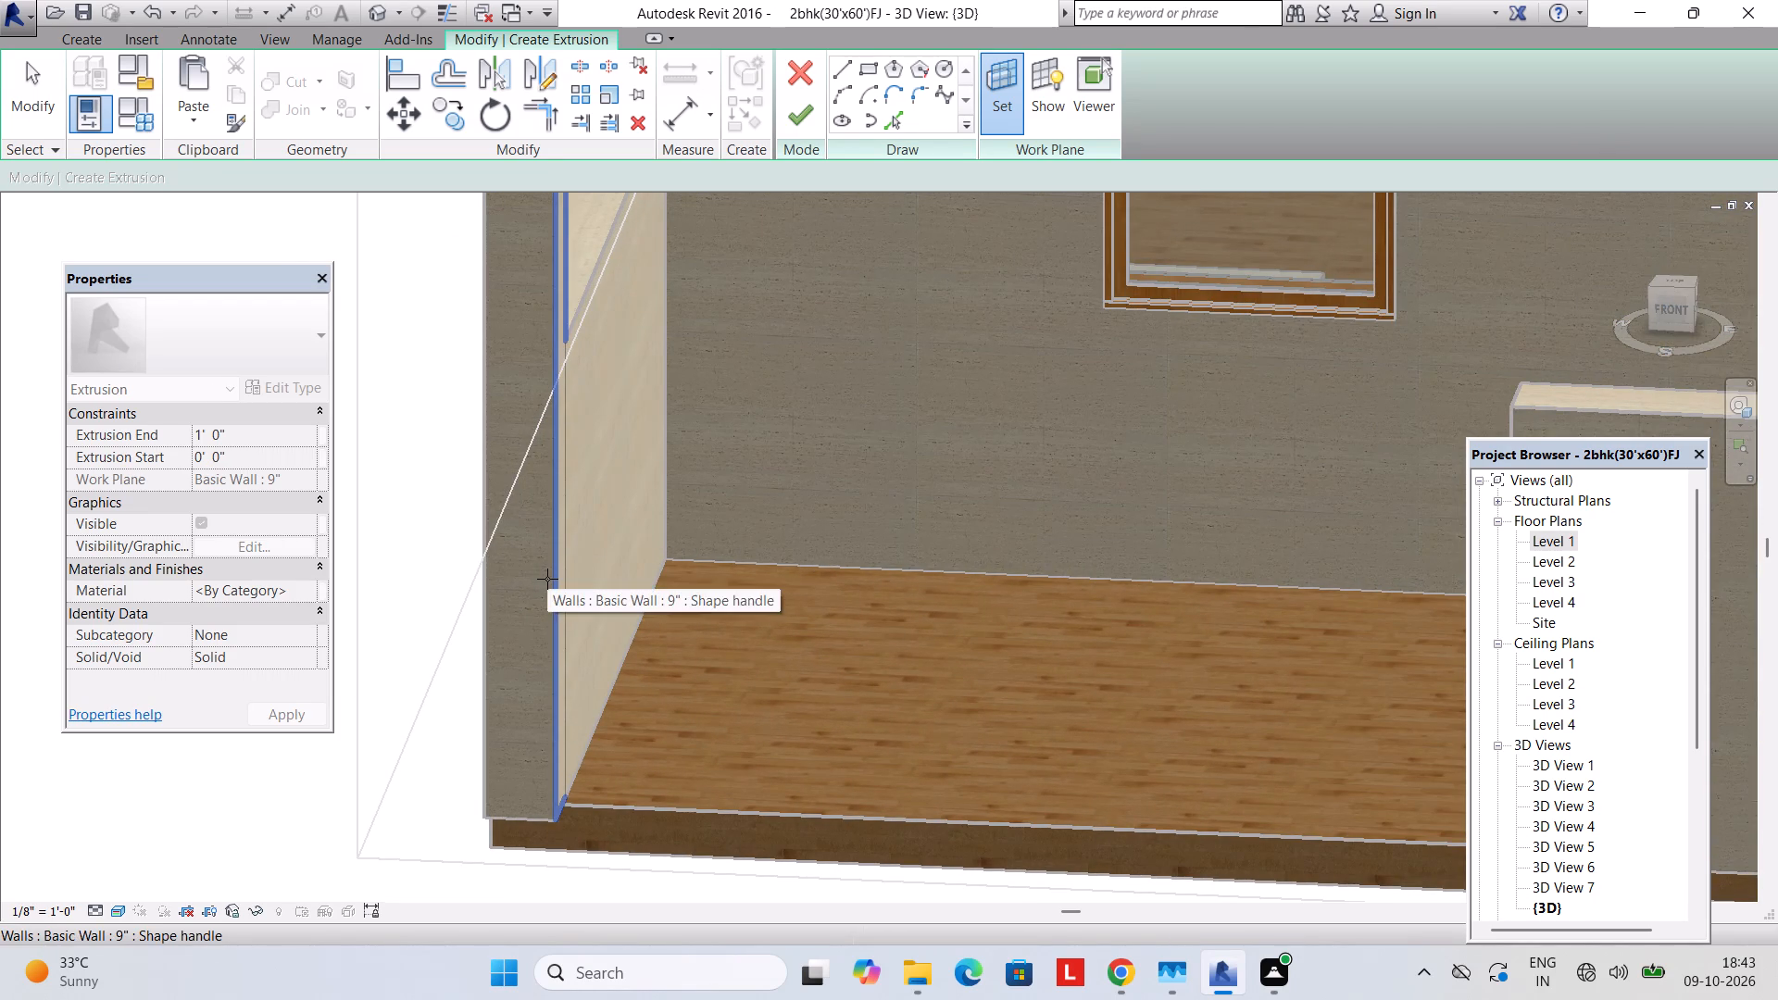
middle_click_drag(533, 581, 546, 569, "shift")
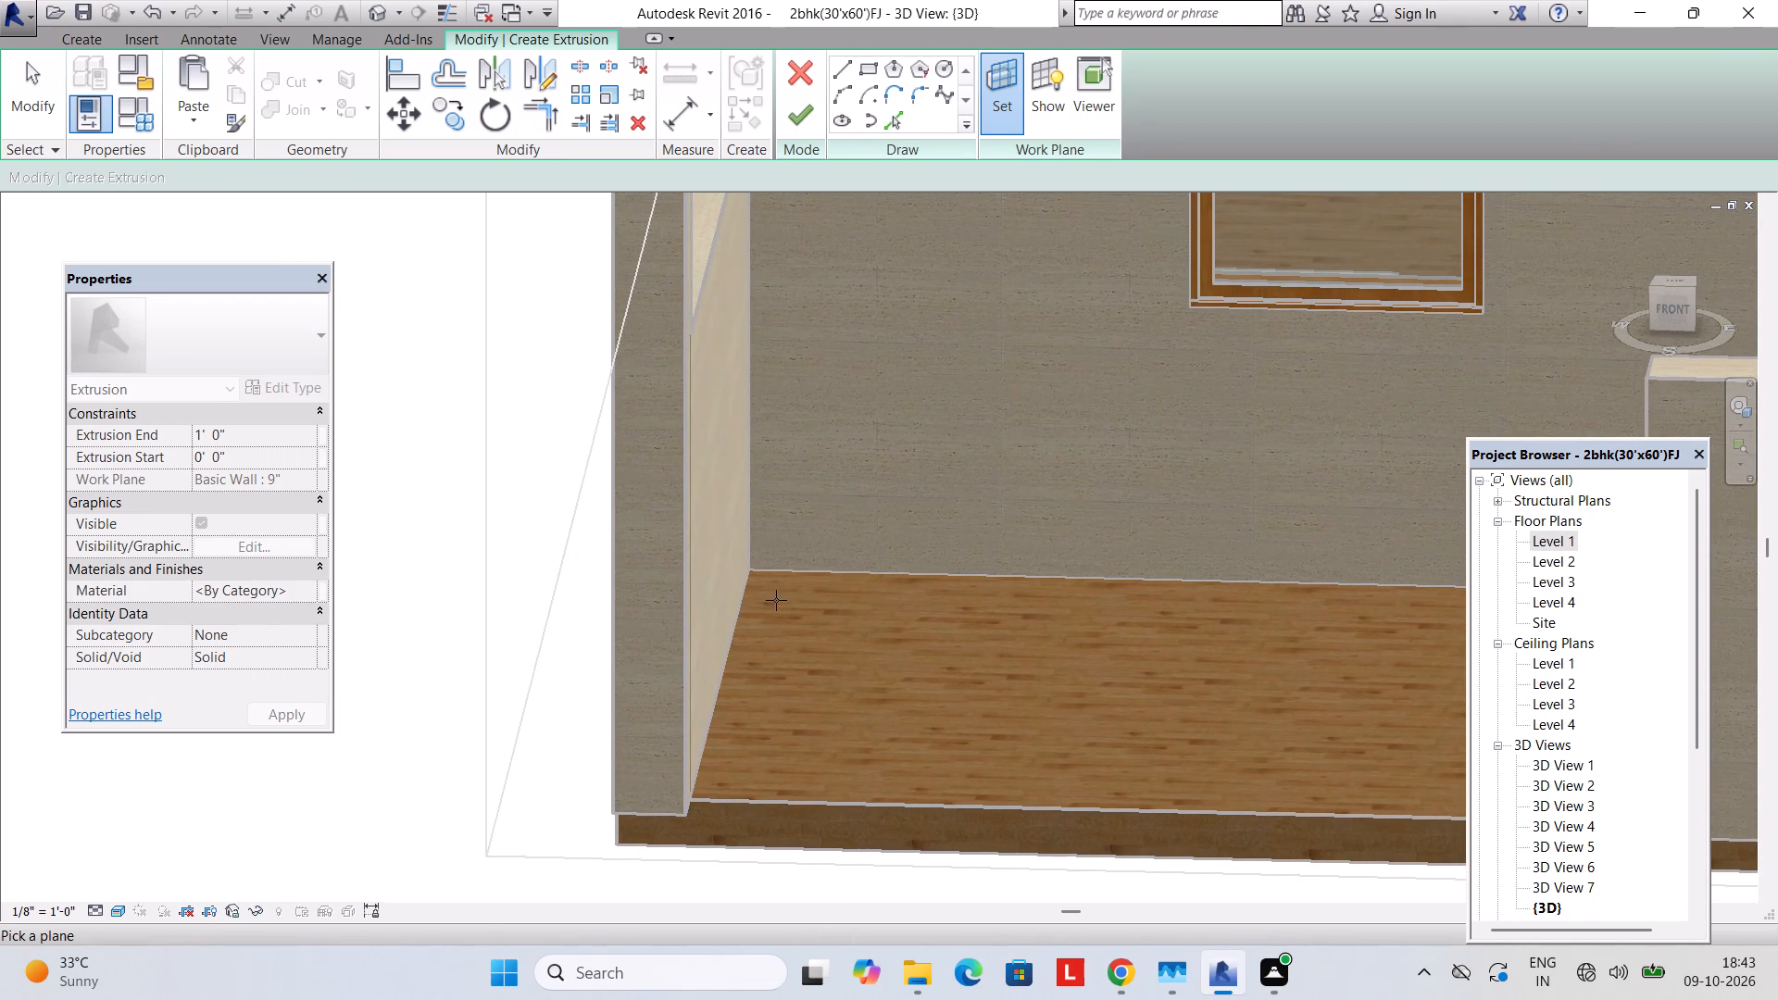
middle_click_drag(776, 600, 646, 651)
scroll(846, 641, "down", 4)
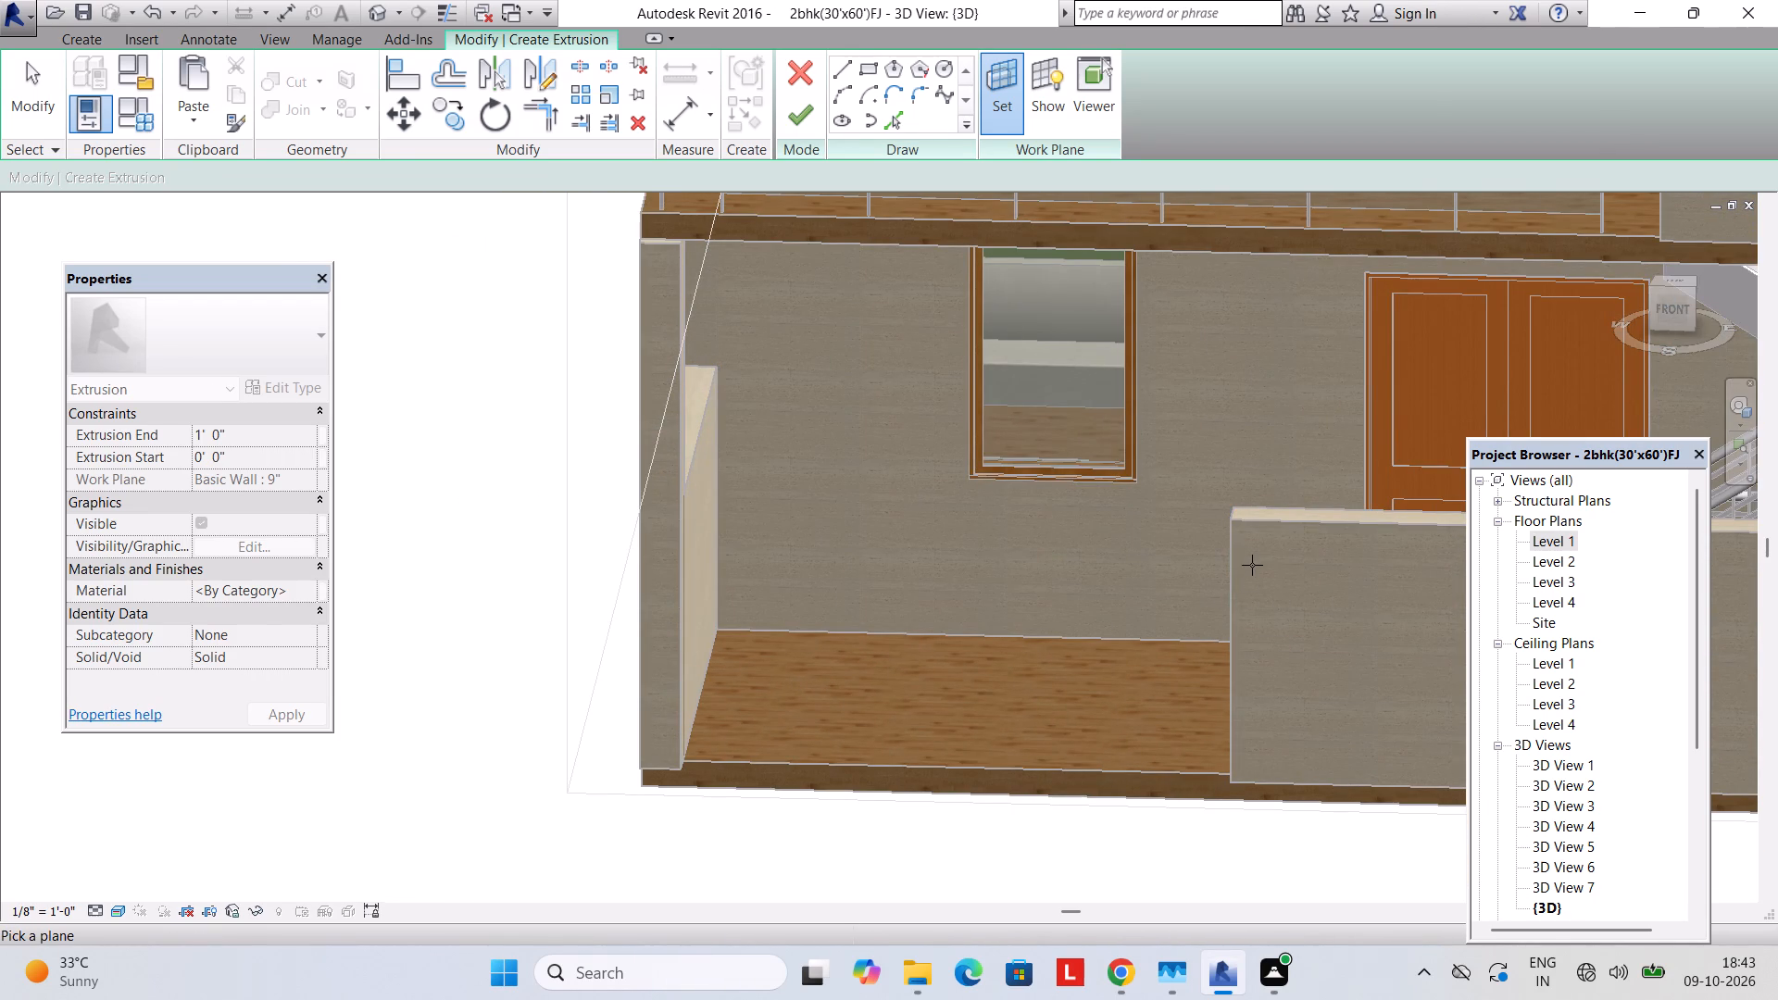
left_click(1269, 526)
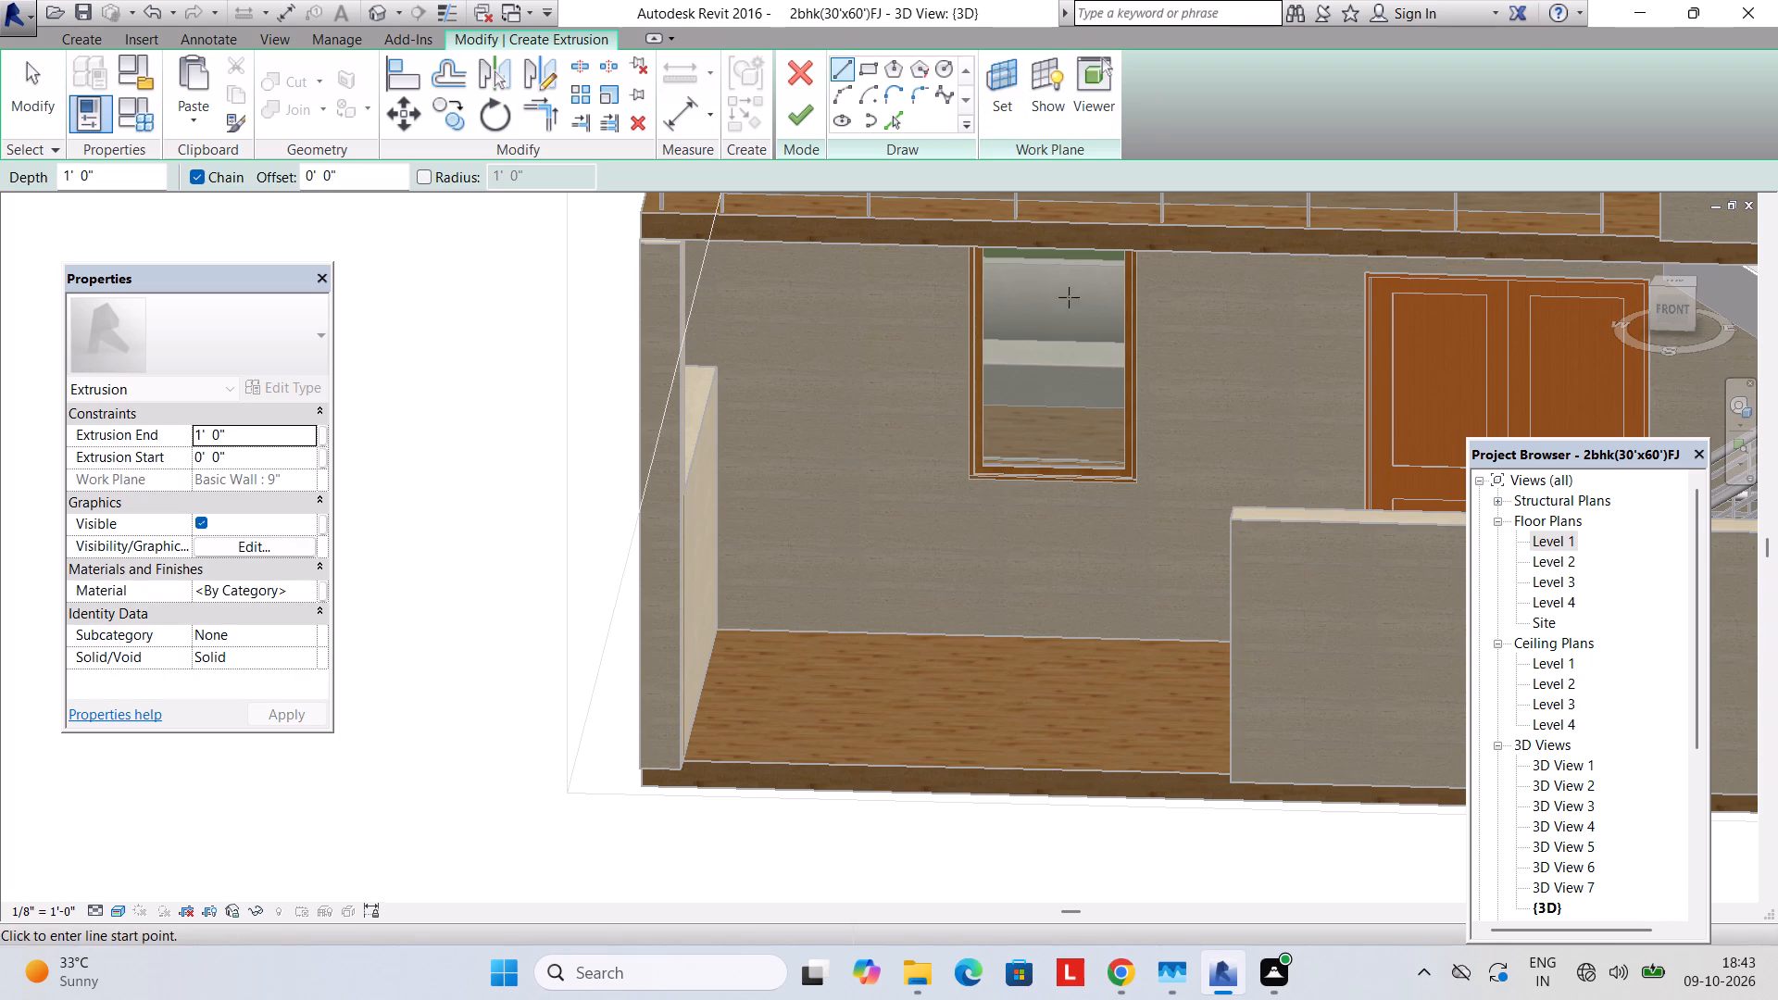
Sketch a 10' by 5' rectangle across the entrance opening, from the boundary wall's top corner to the corner piece's base.
left_click(860, 76)
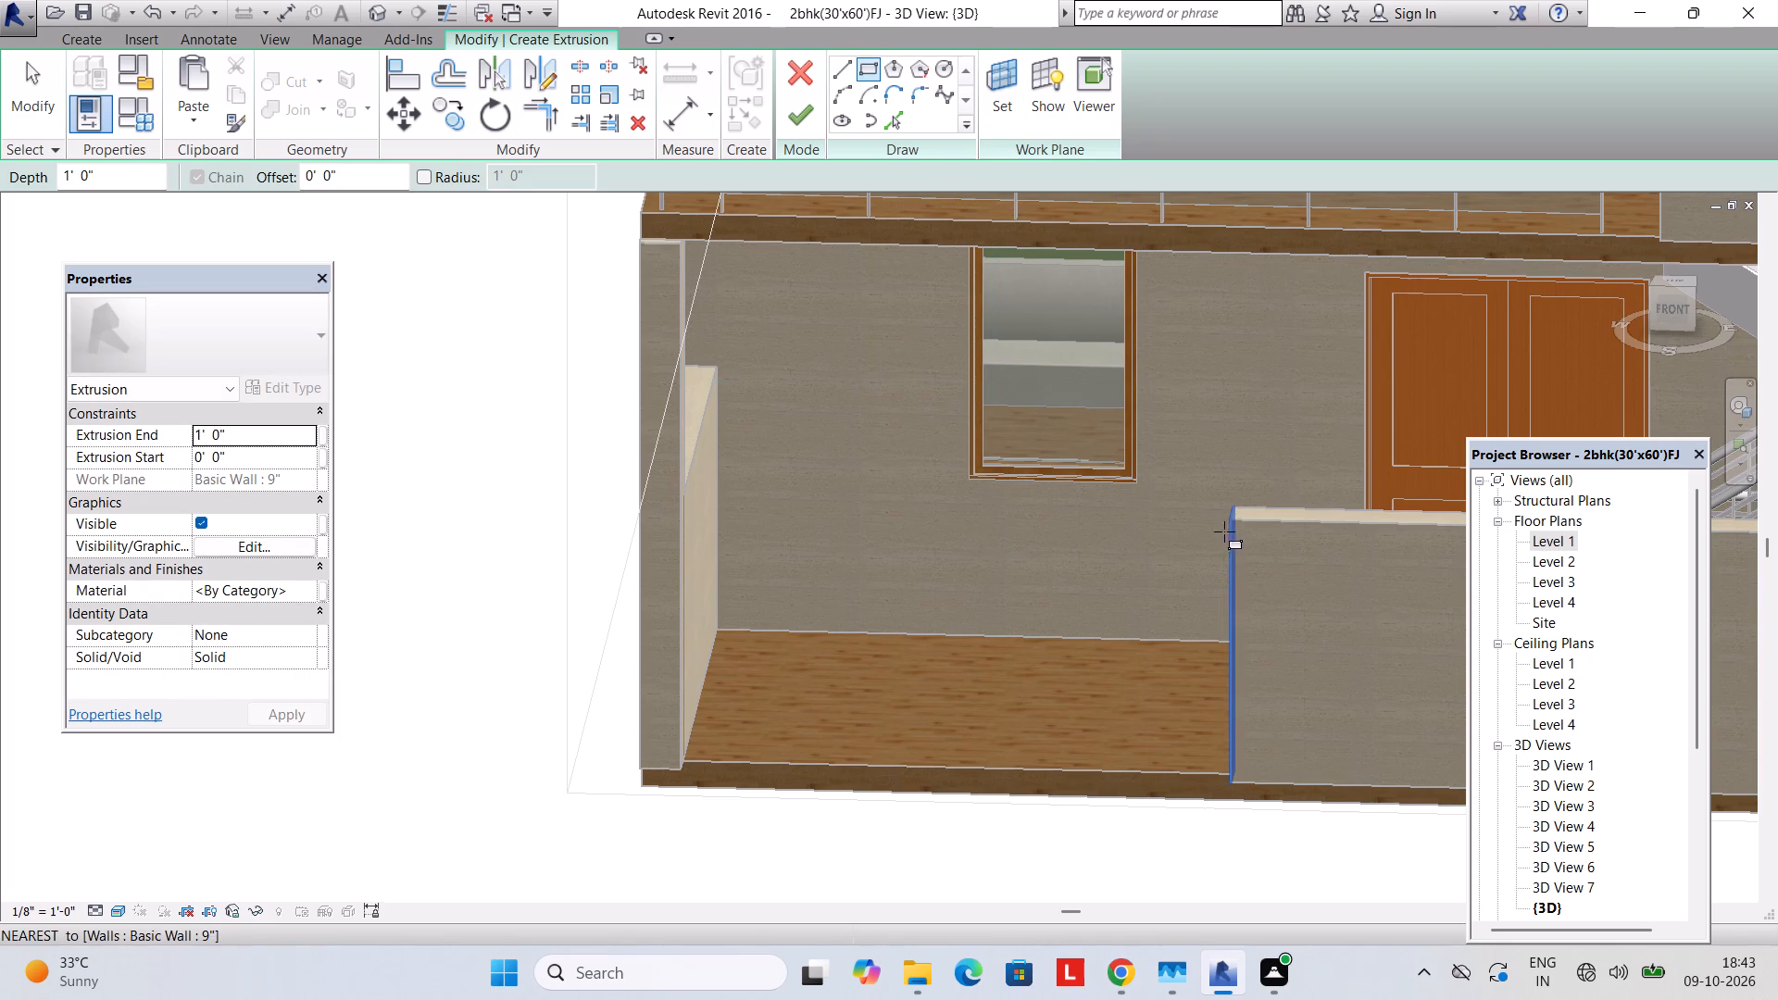
left_click(1226, 517)
scroll(684, 756, "up", 1)
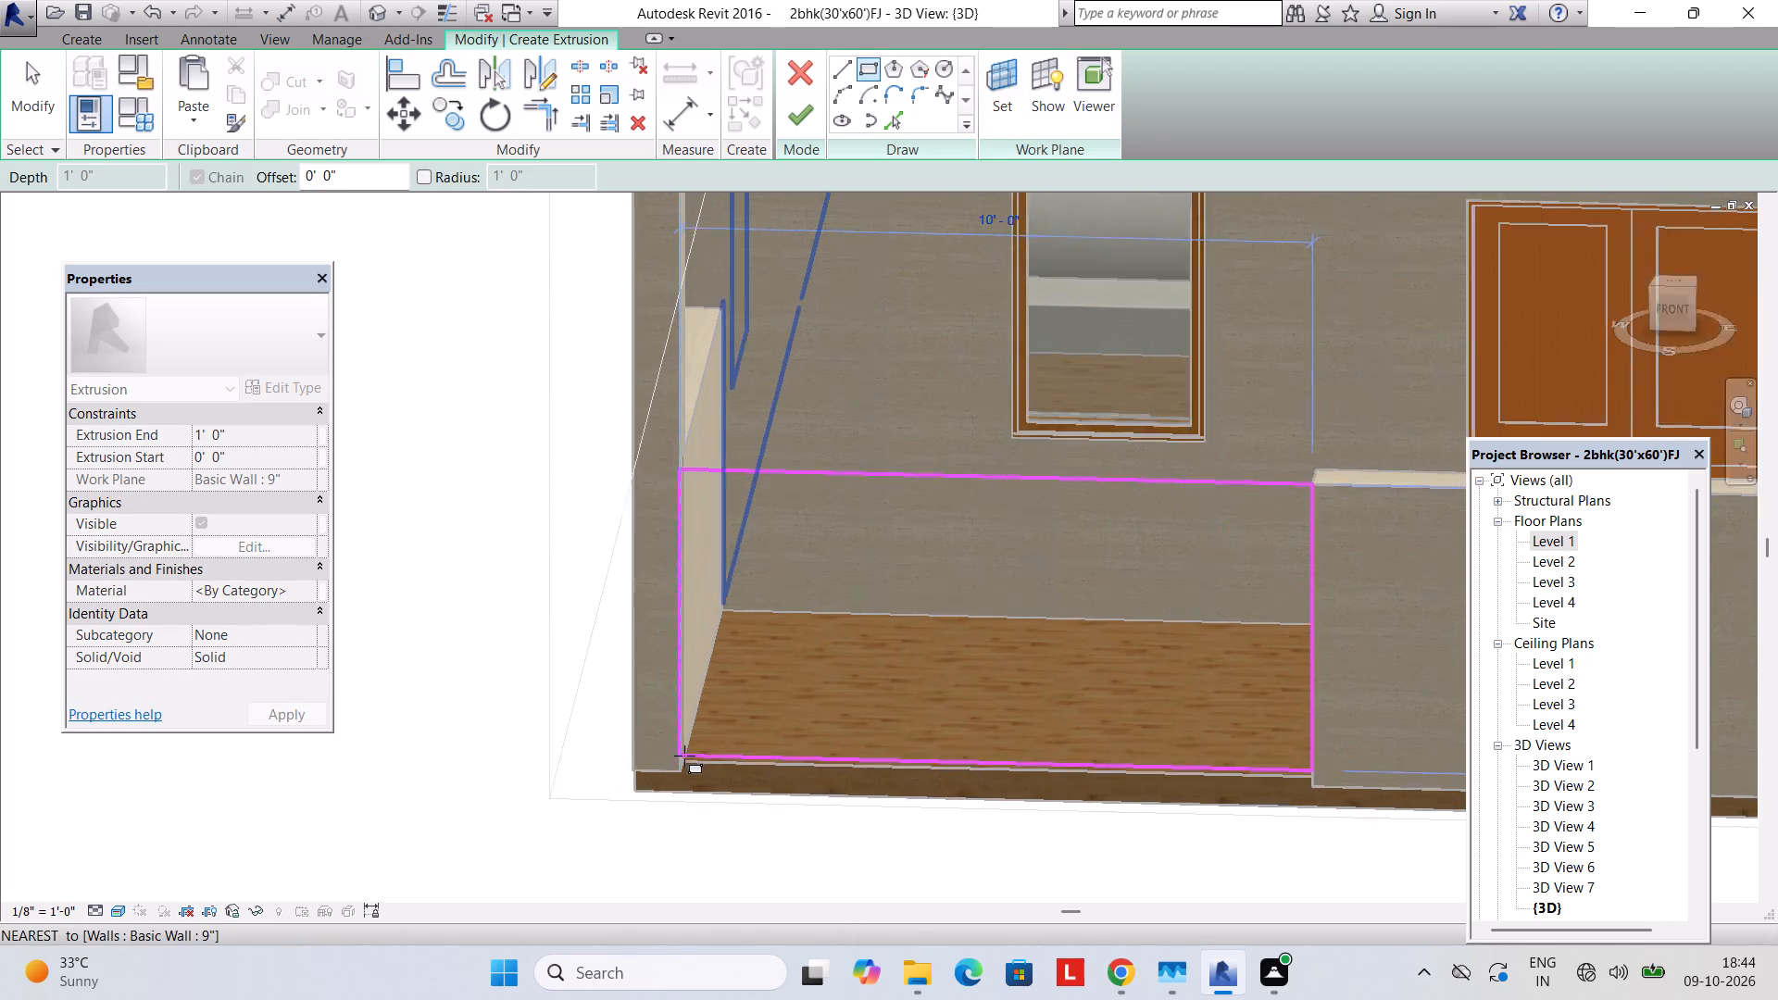
scroll(684, 756, "up", 4)
left_click(667, 787)
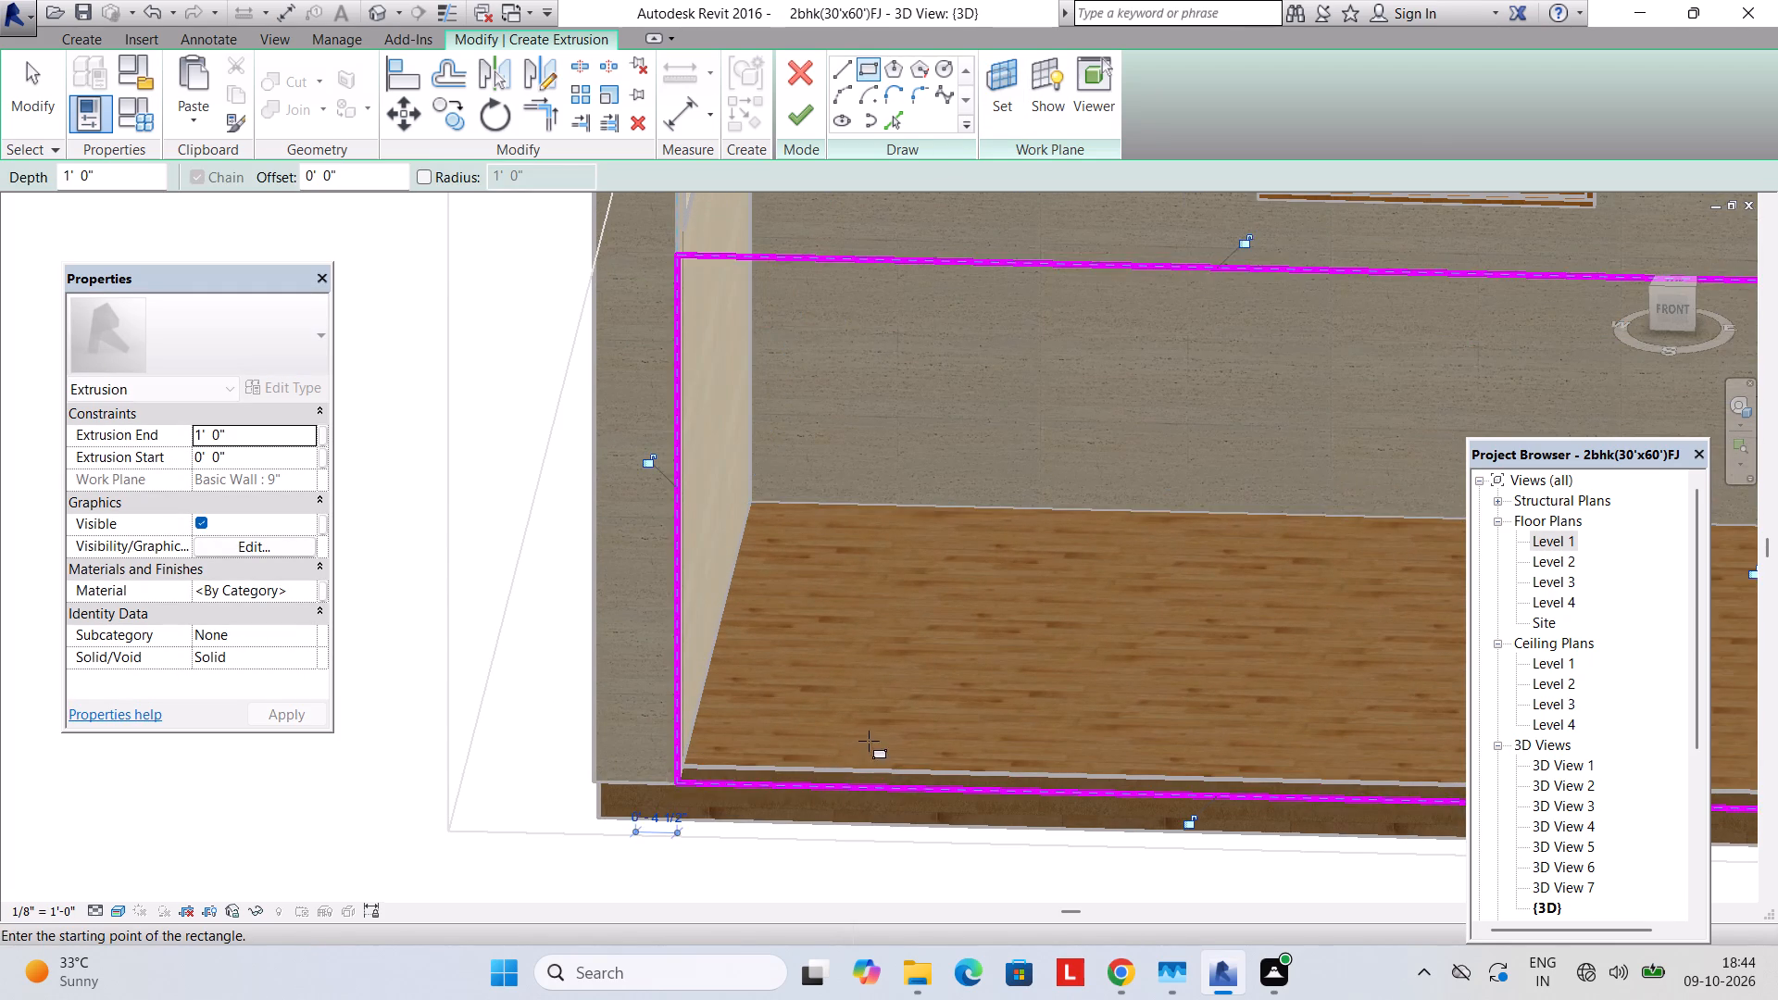
scroll(868, 742, "down", 8)
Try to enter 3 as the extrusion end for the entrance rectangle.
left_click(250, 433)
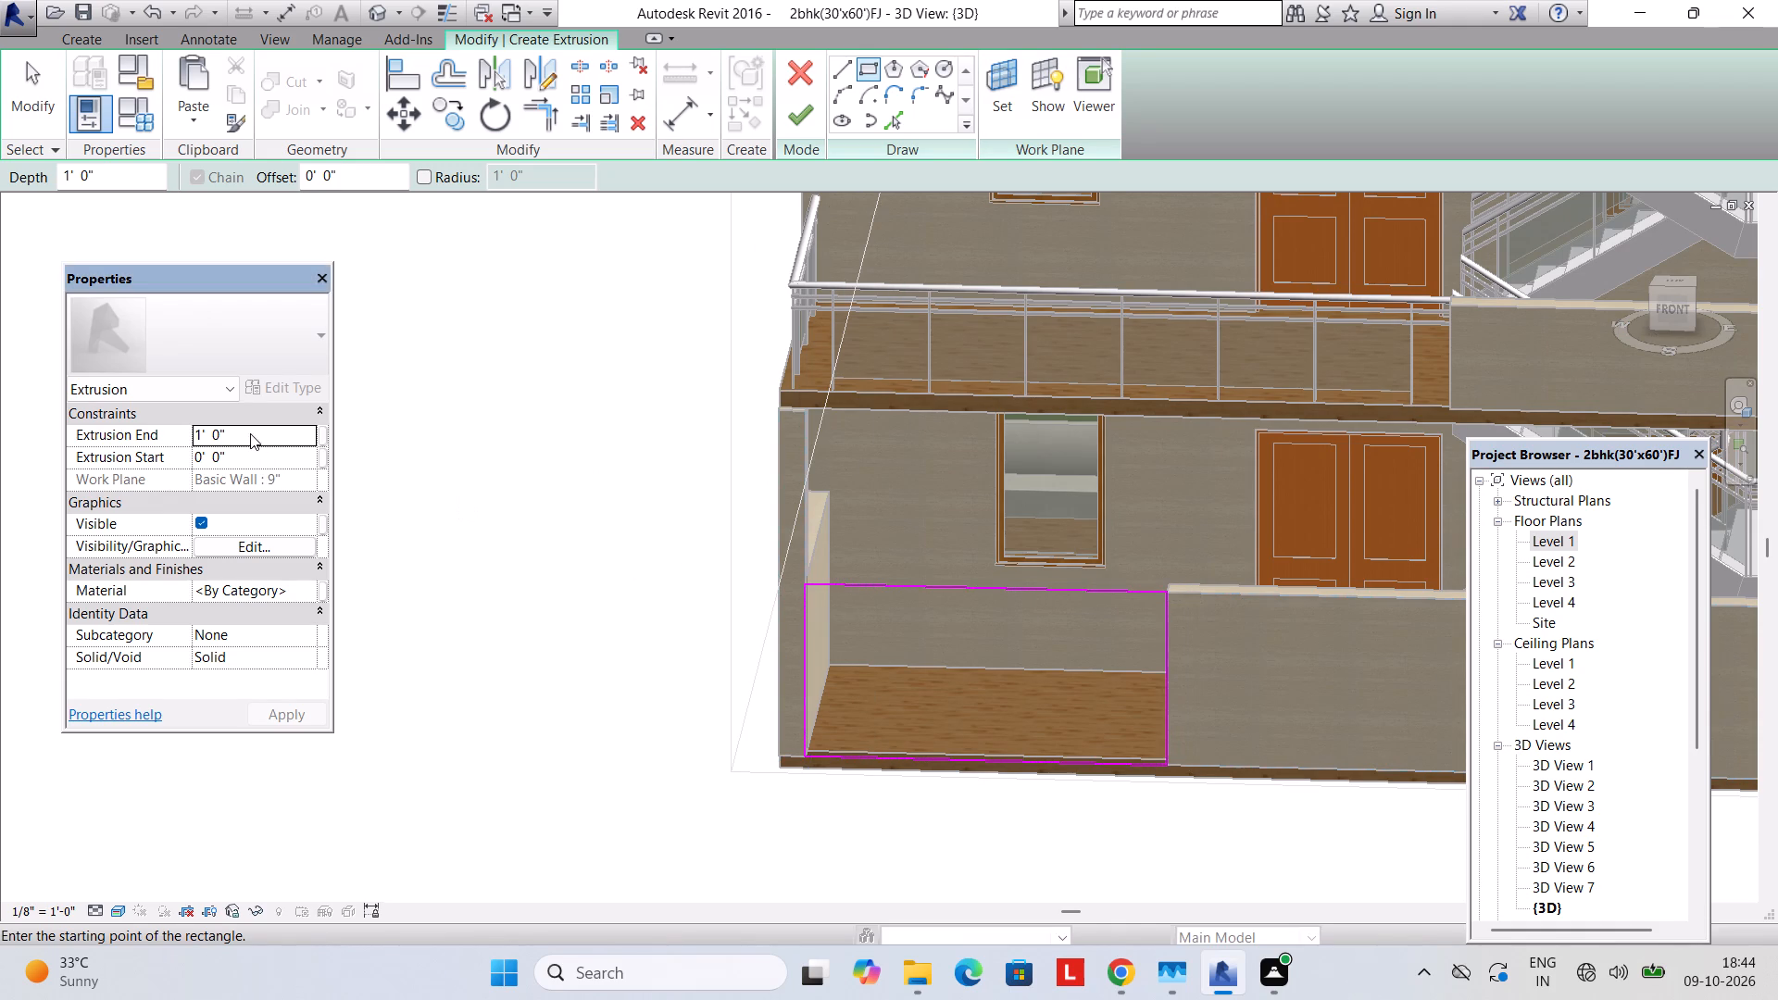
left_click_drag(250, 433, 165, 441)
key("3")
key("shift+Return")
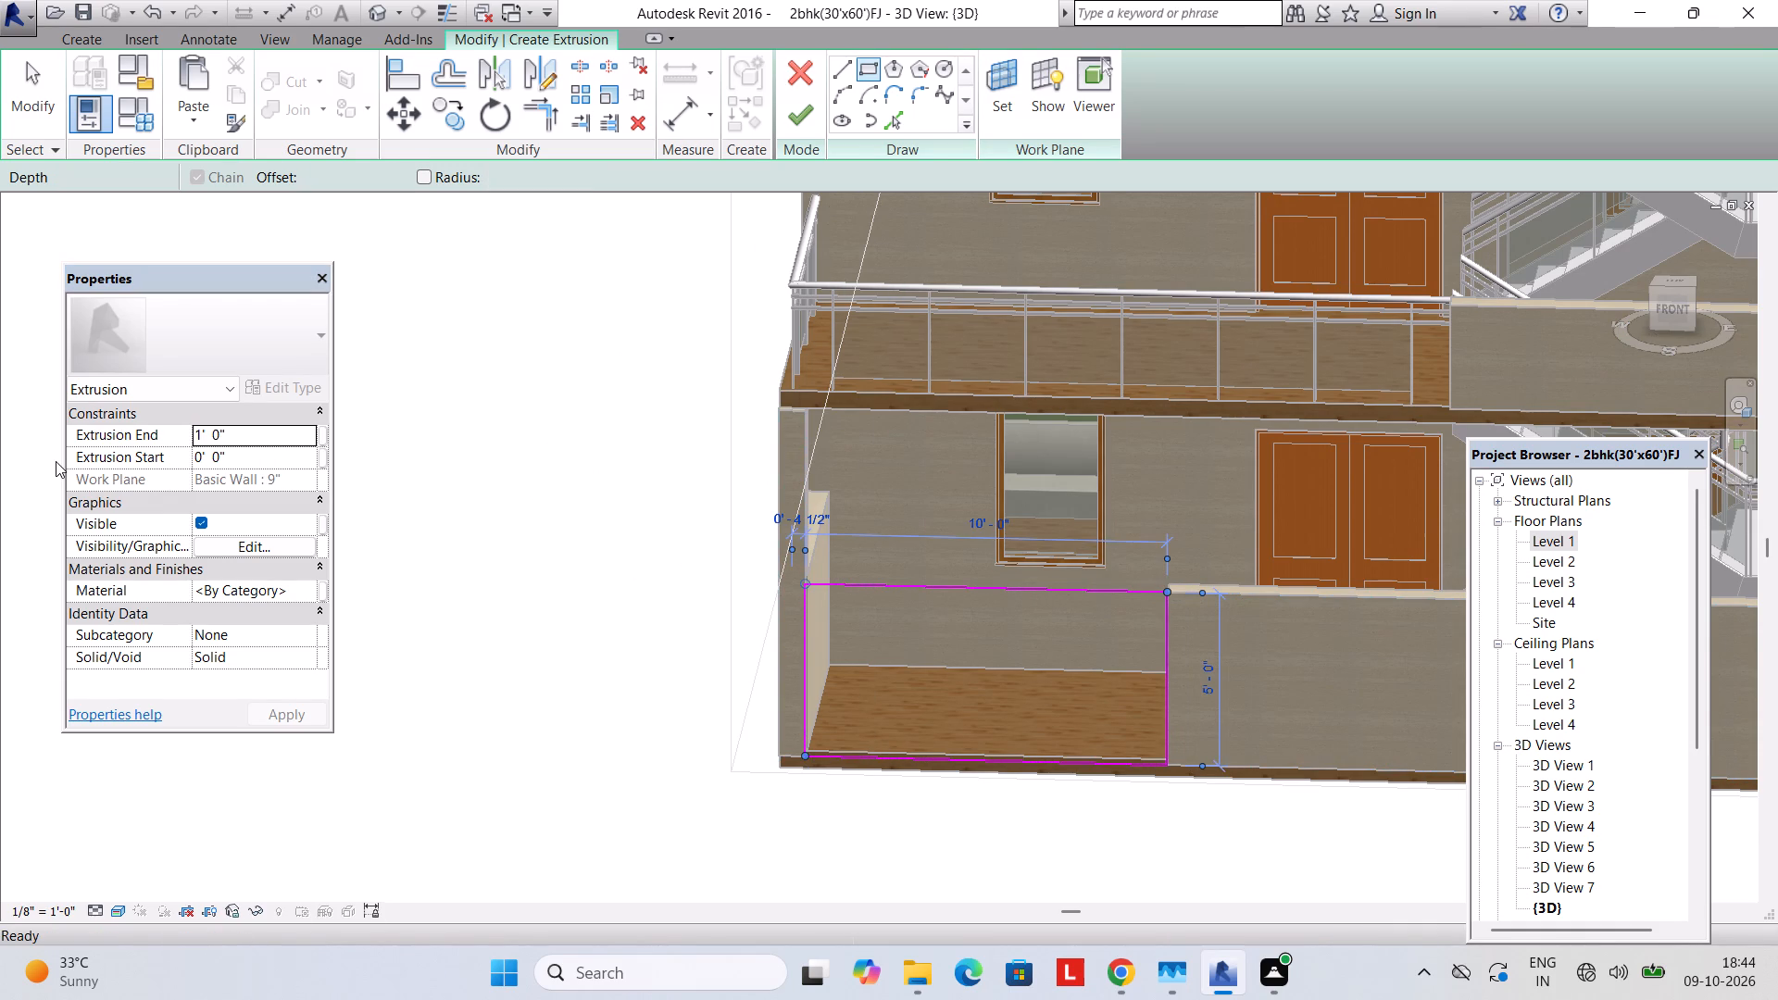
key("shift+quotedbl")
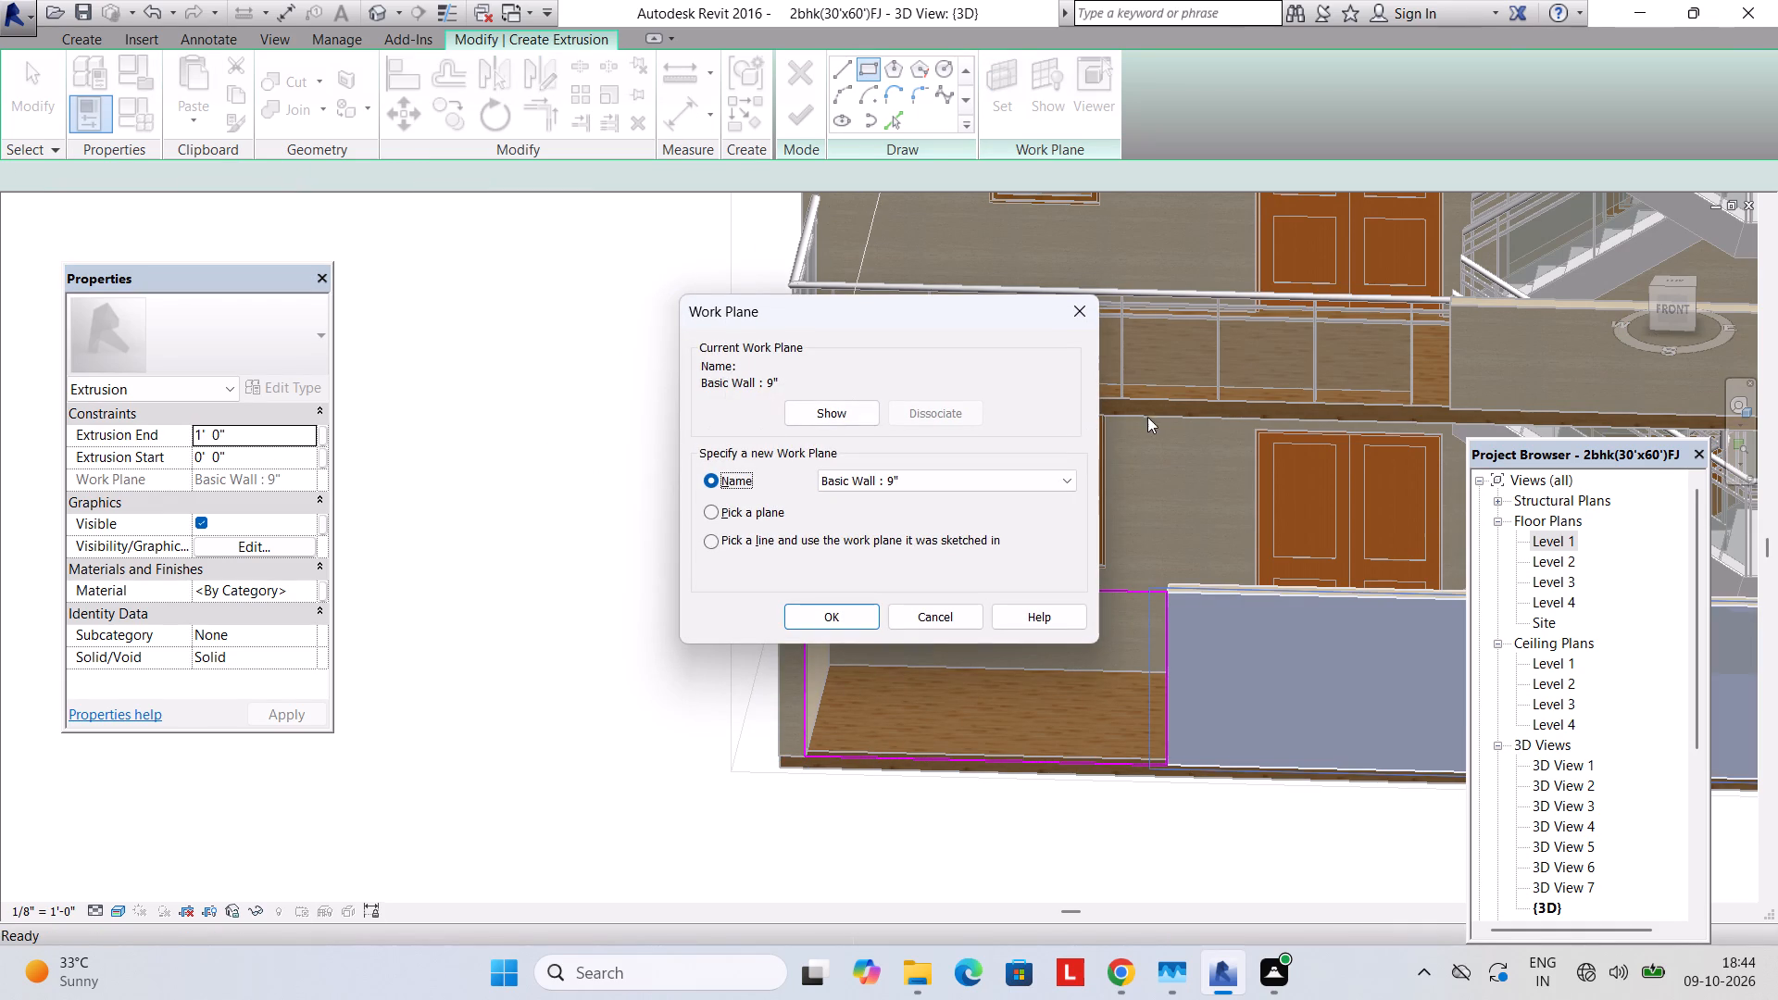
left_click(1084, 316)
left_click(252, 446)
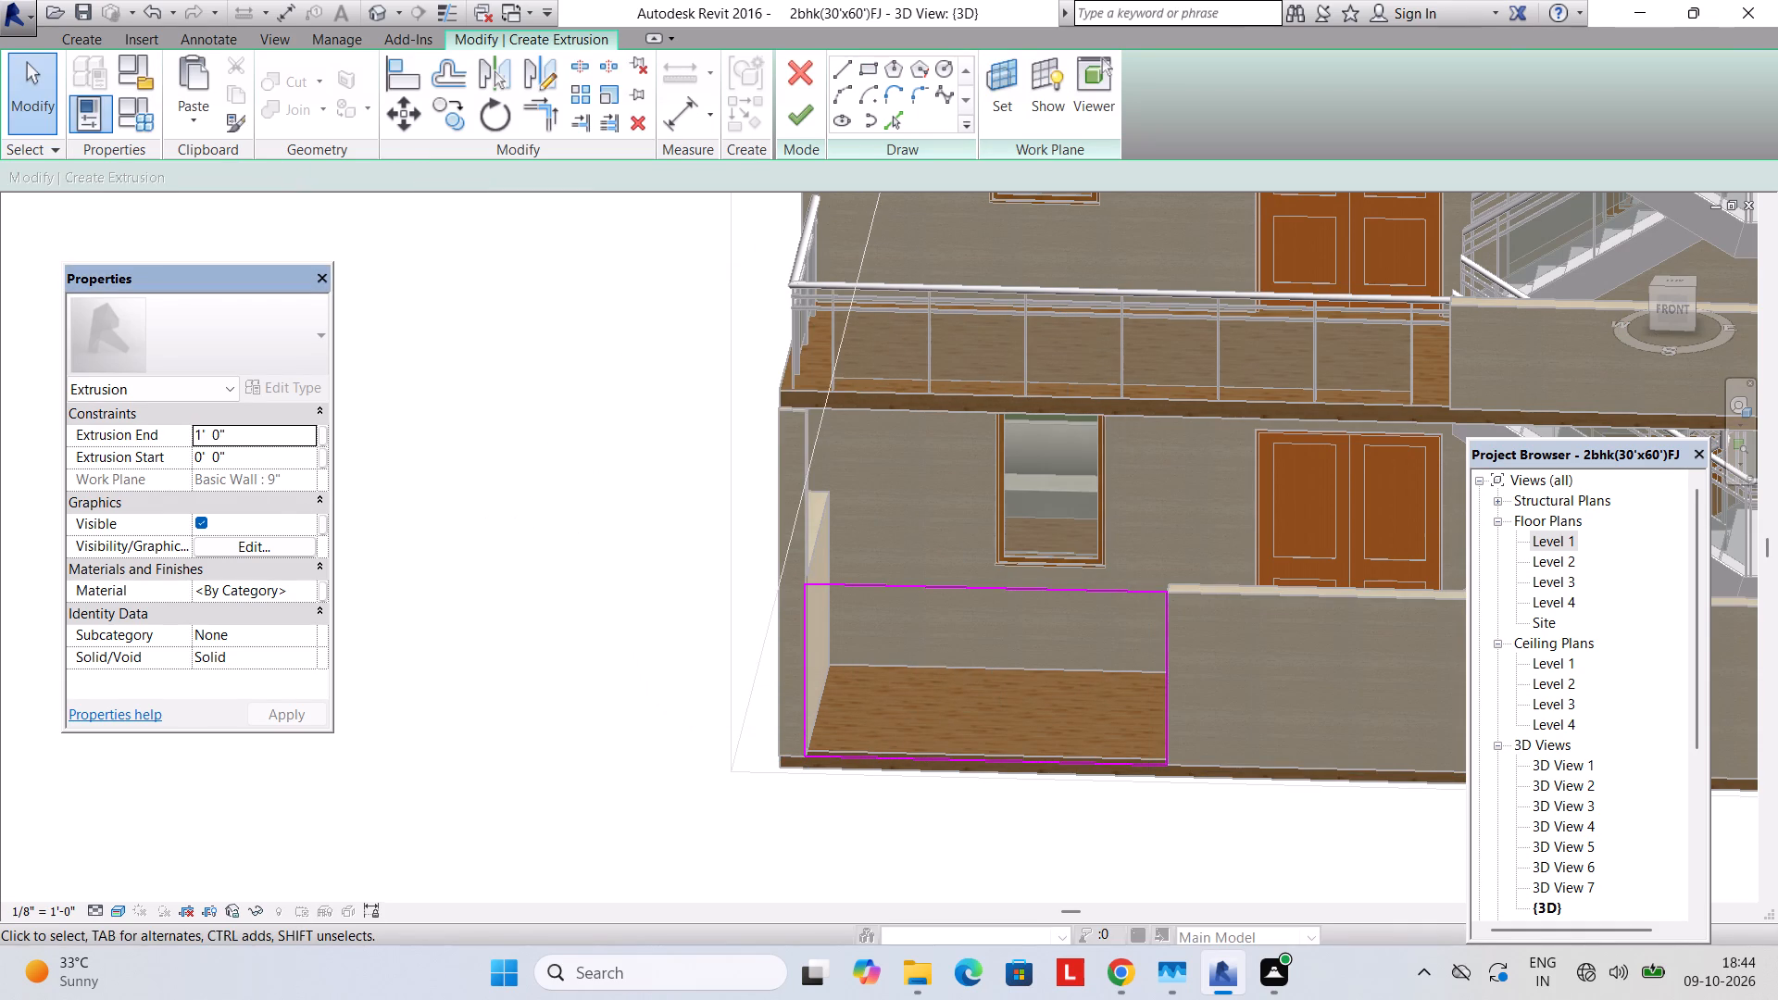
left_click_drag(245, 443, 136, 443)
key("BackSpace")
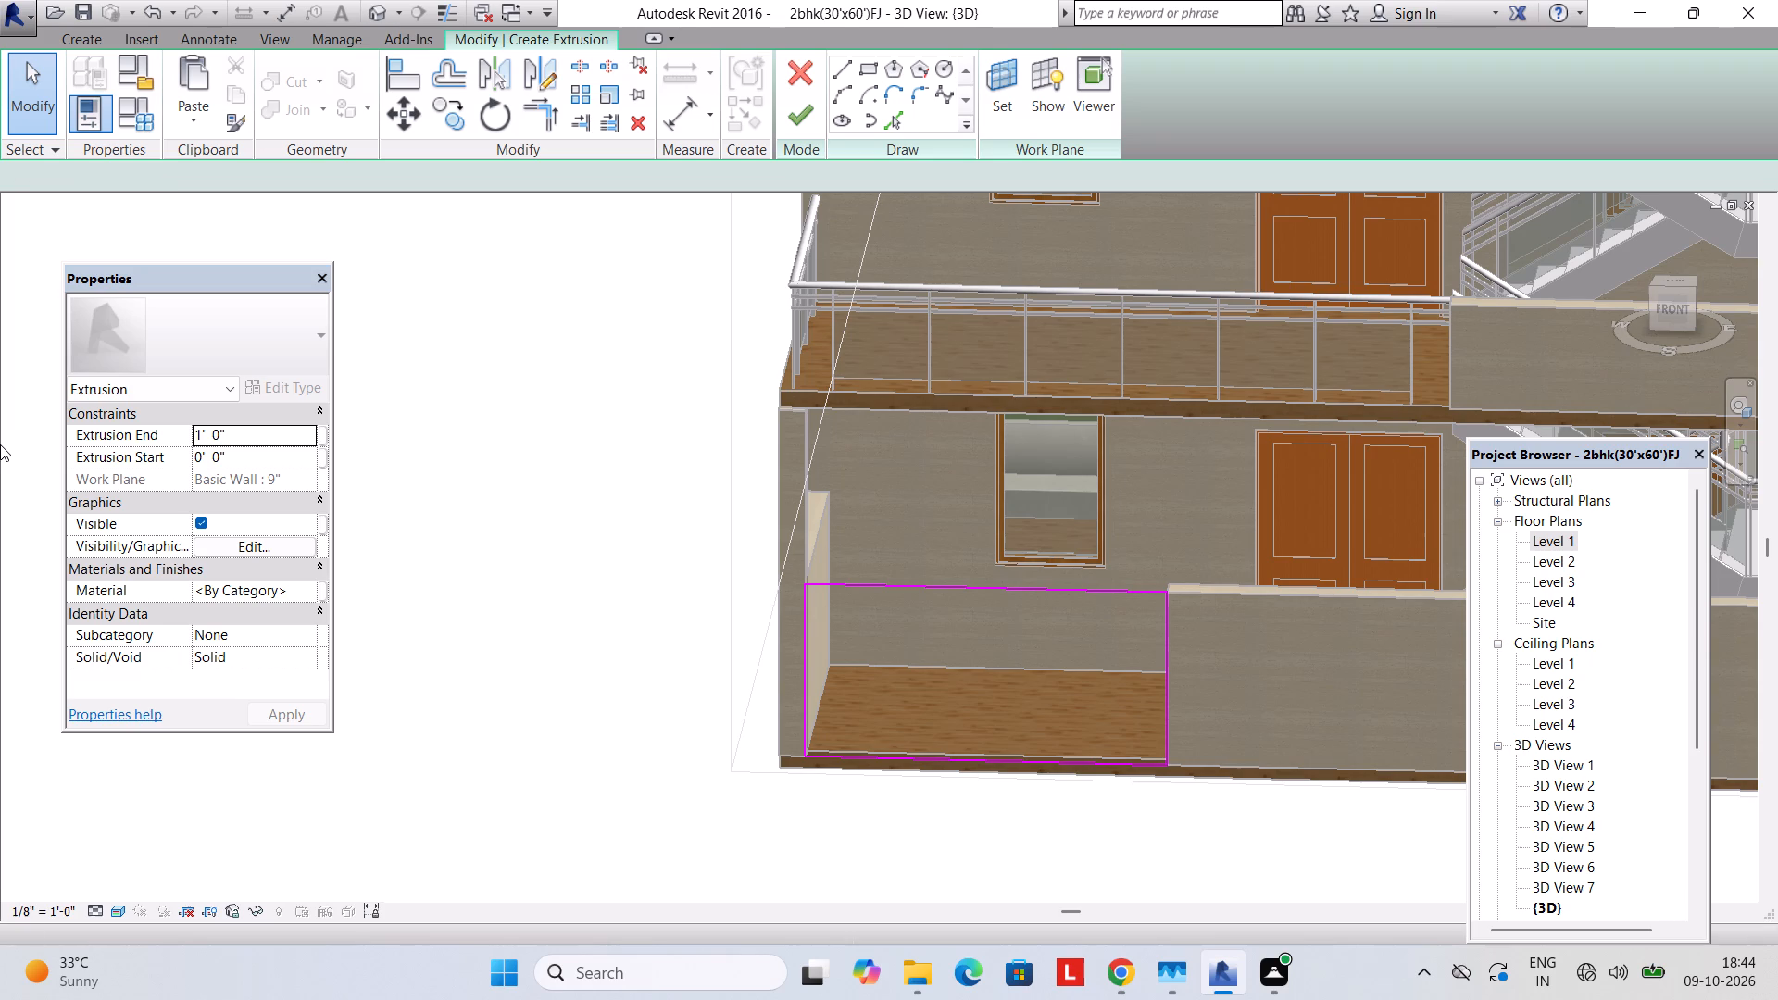
Set the extrusion end to 3" and finish the extrusion sketch across the entrance opening.
left_click(230, 427)
left_click_drag(230, 427, 124, 440)
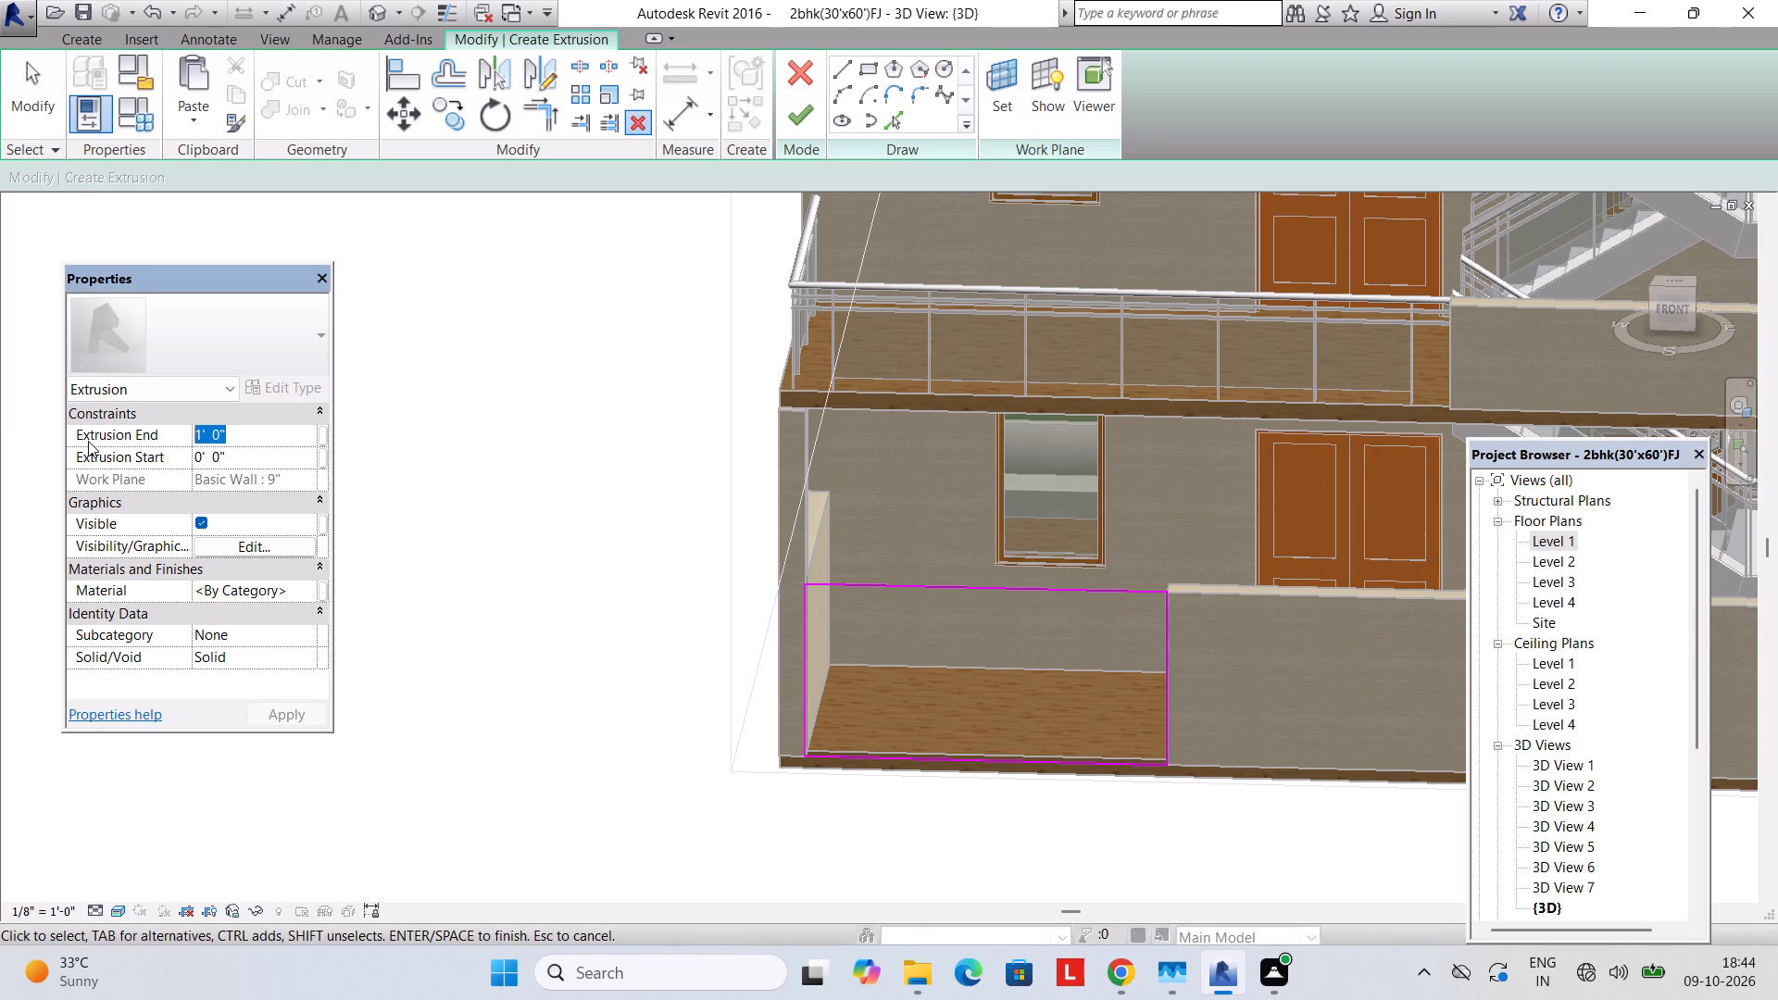
type("3\"")
key("Return")
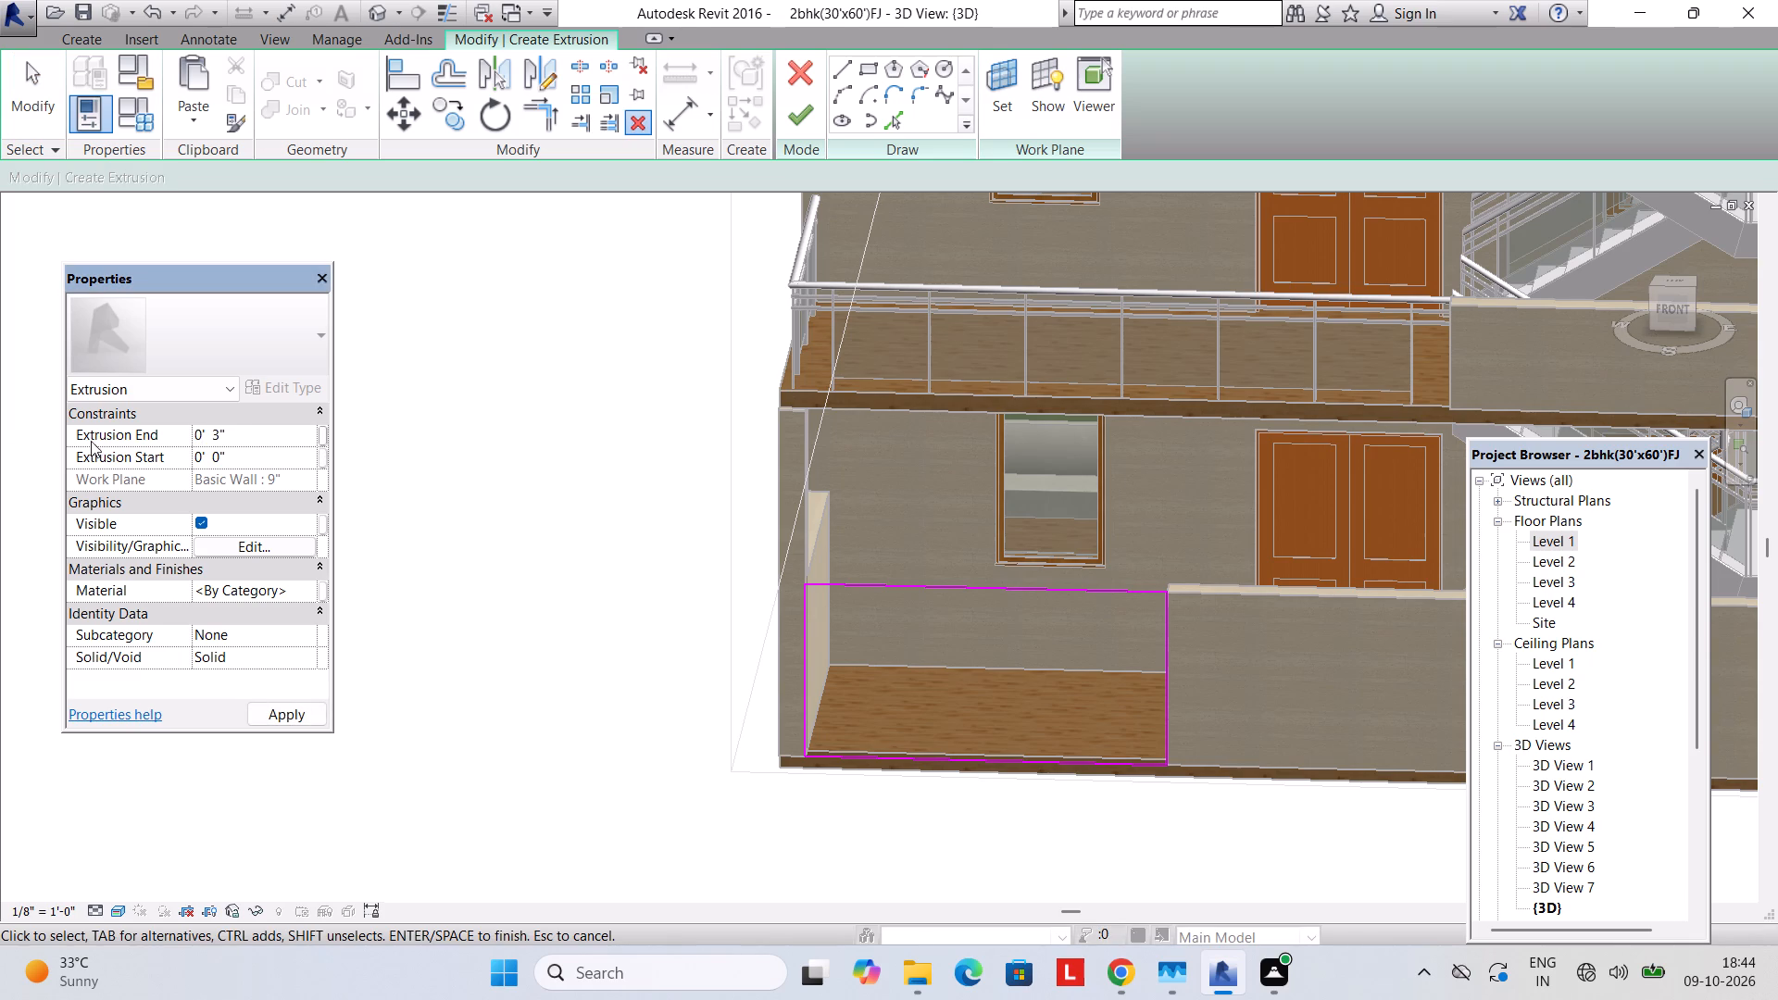
left_click(257, 436)
left_click_drag(257, 436, 208, 436)
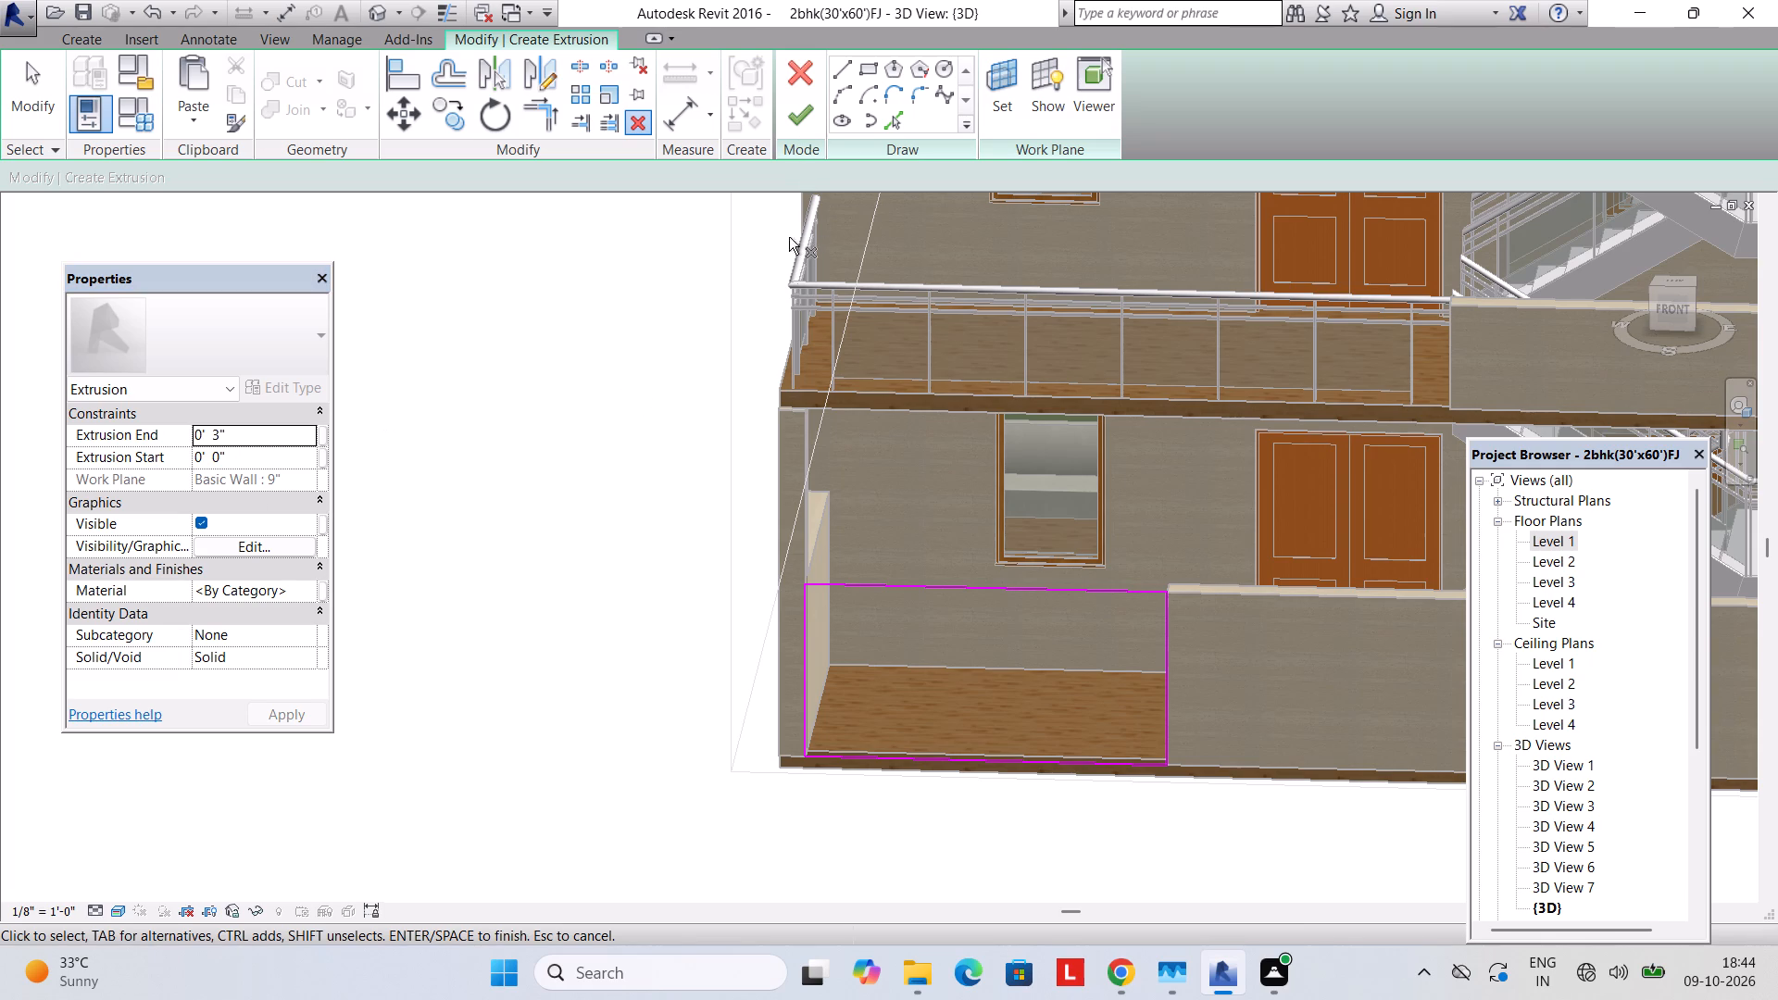
left_click(820, 111)
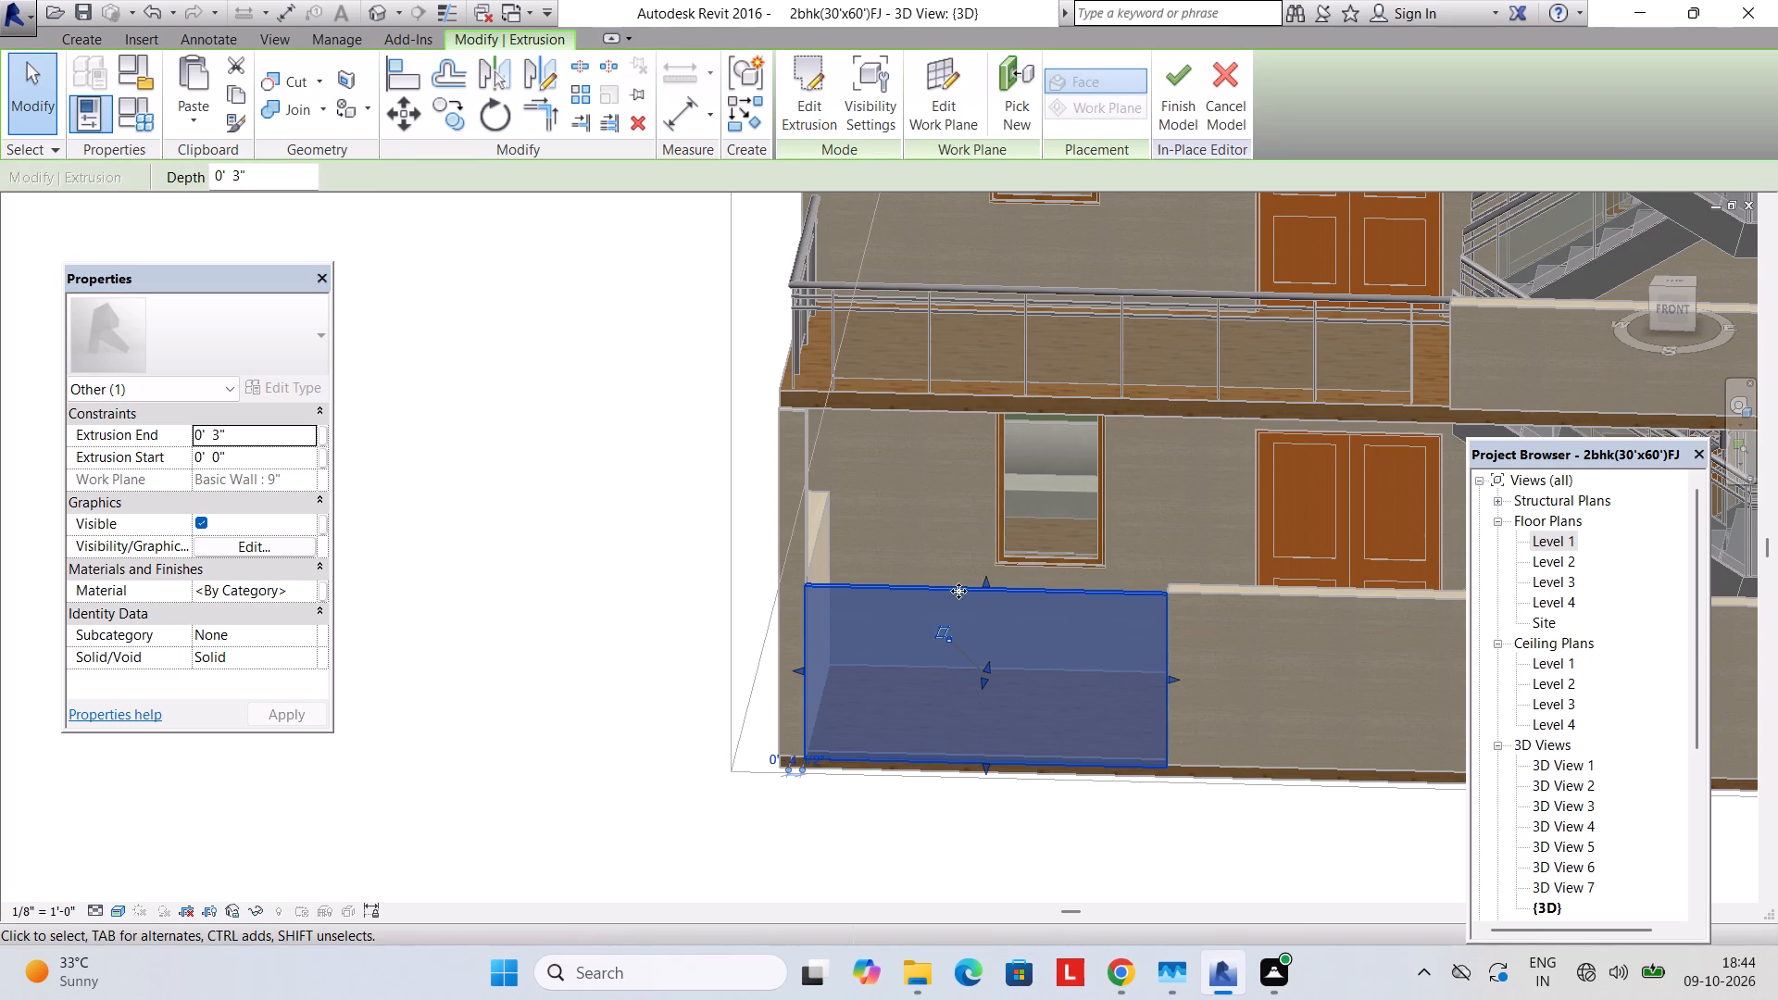
Start a void extrusion in the in-place gate model, with its work plane picked on the gate panel's front face.
key("Escape")
middle_click_drag(989, 656, 990, 640)
middle_click_drag(994, 642, 1029, 621)
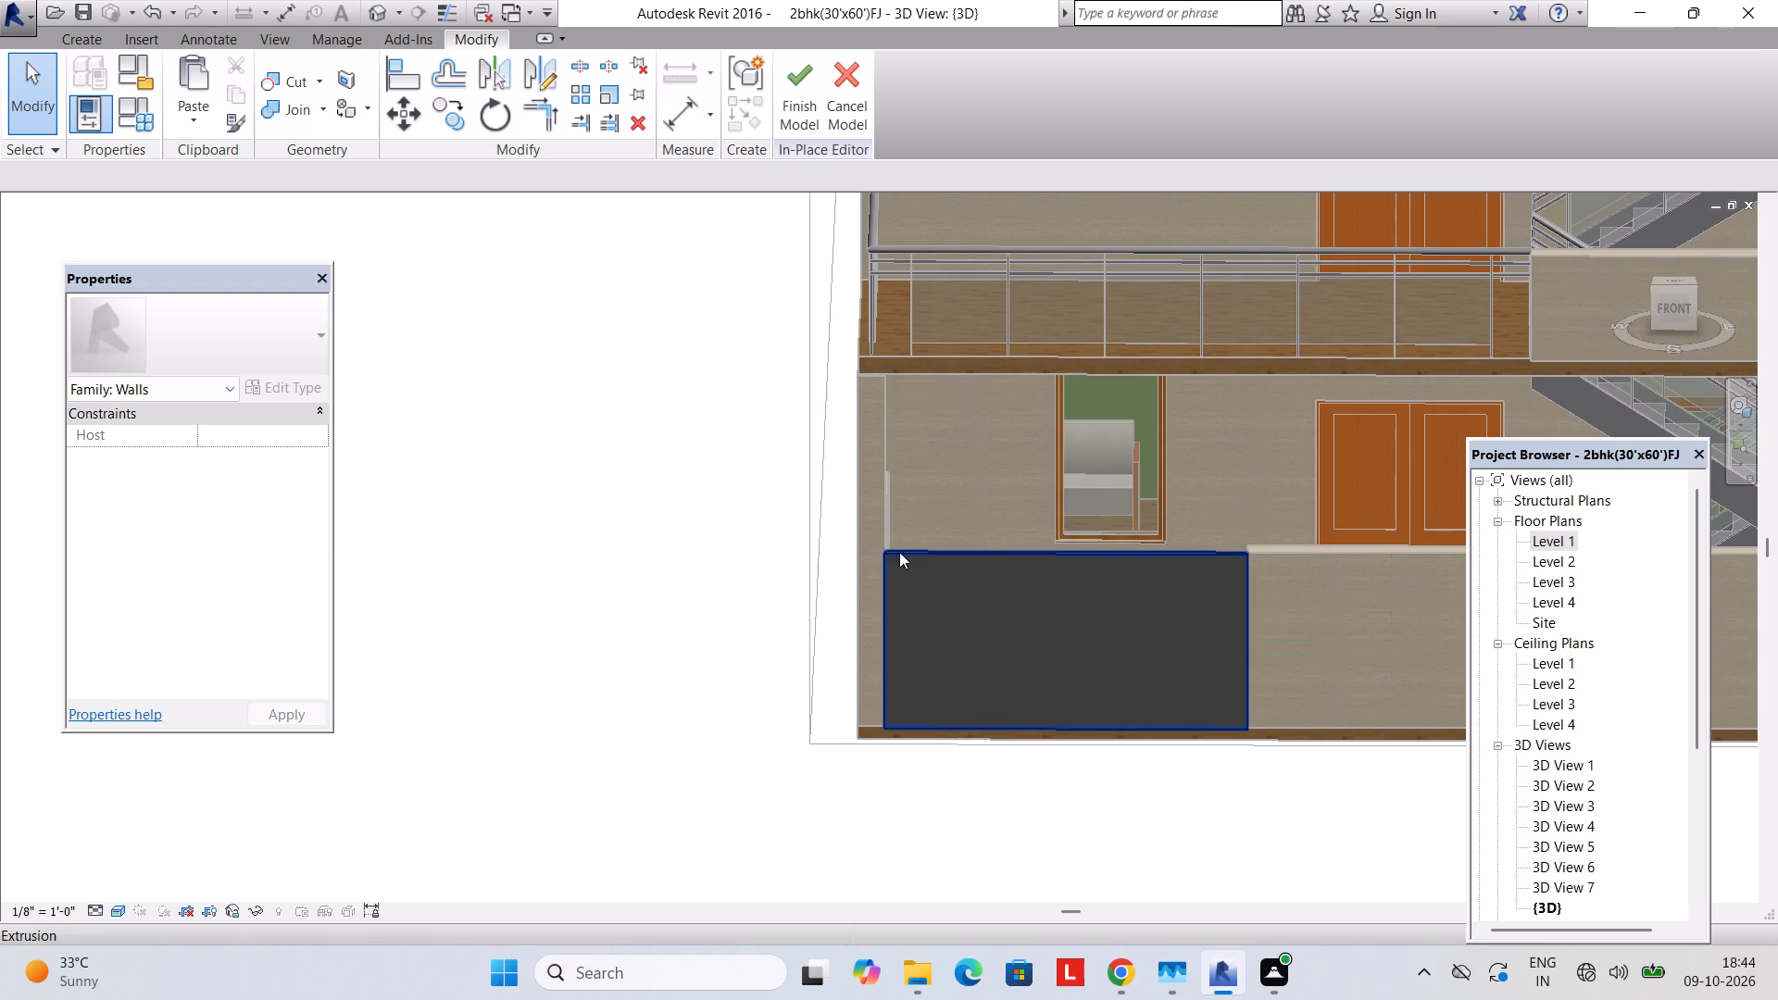
left_click(101, 43)
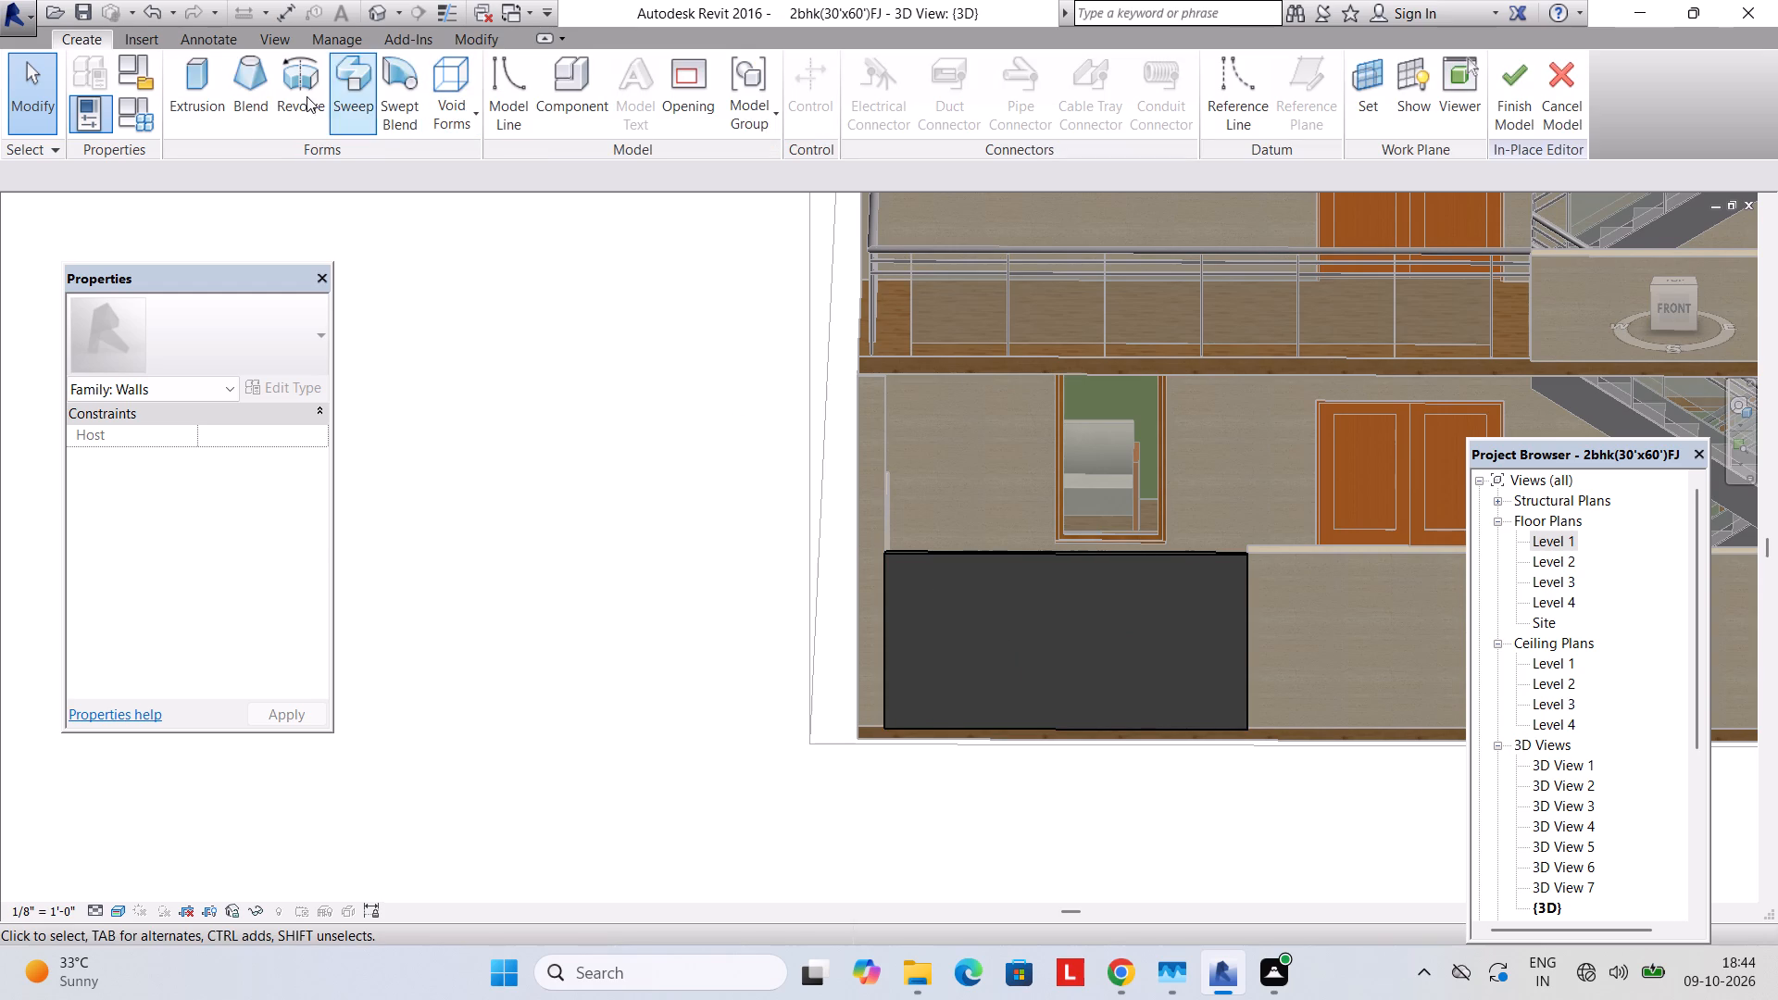
left_click(422, 107)
left_click(481, 173)
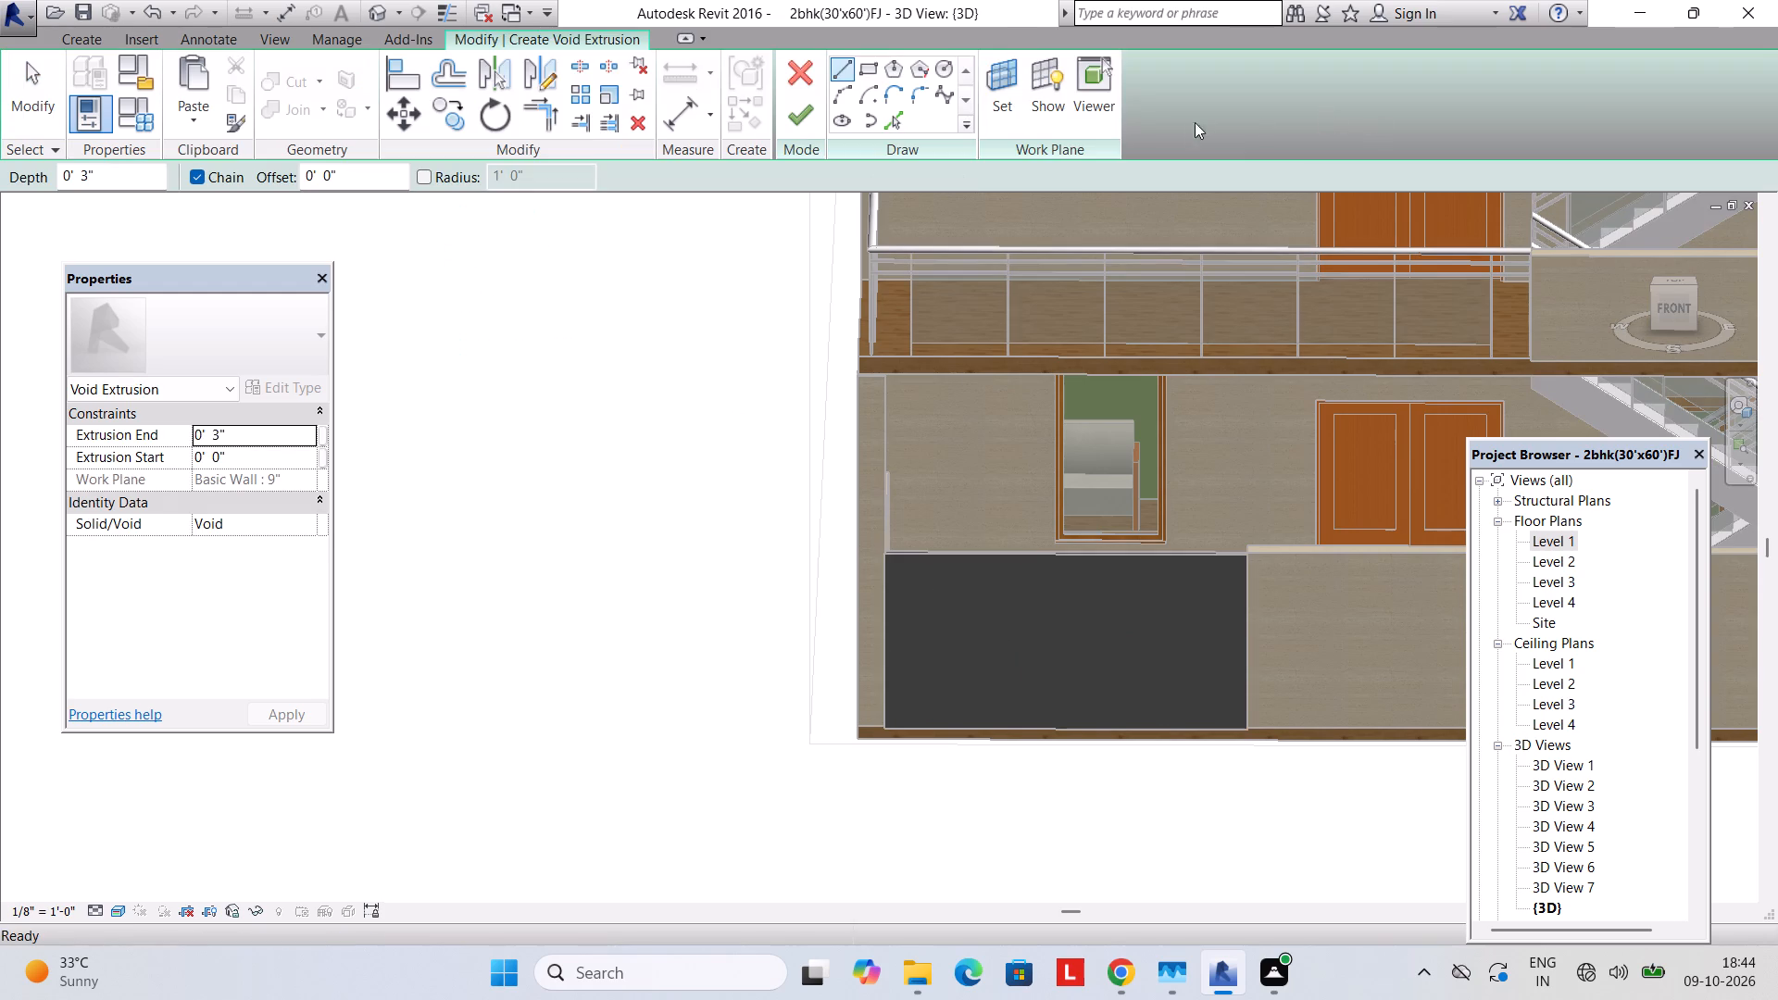
left_click(986, 109)
left_click(730, 502)
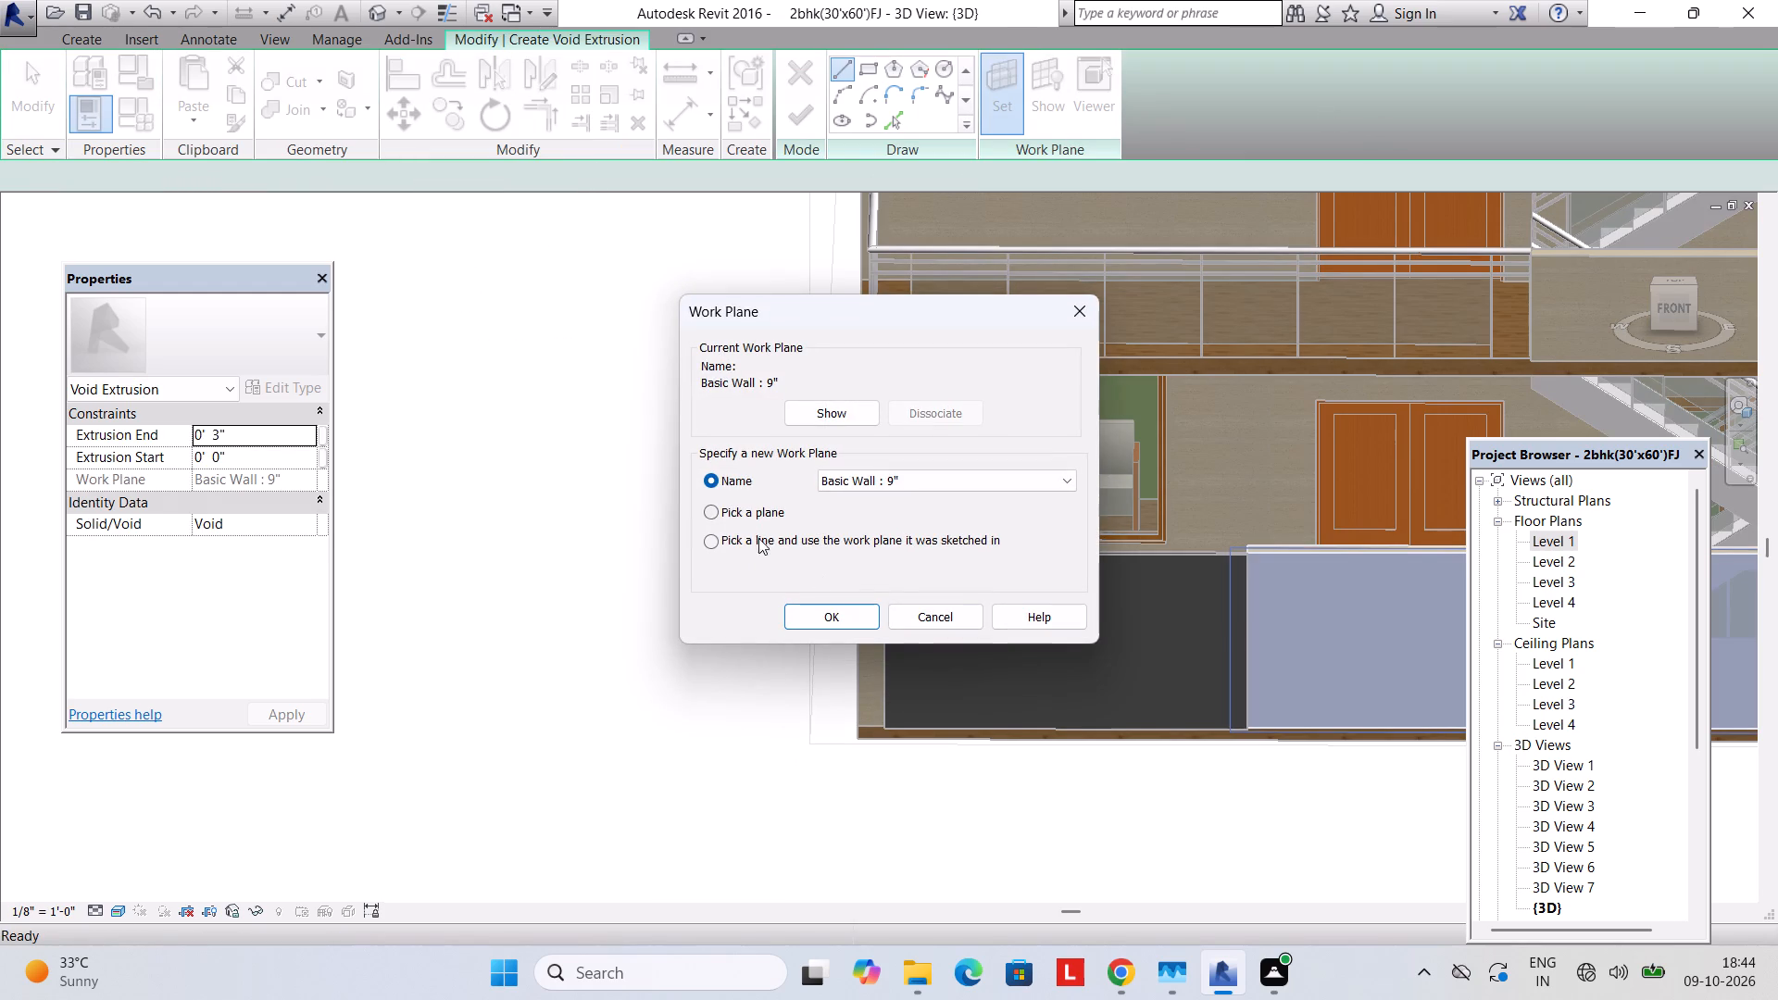
left_click(733, 504)
left_click(826, 610)
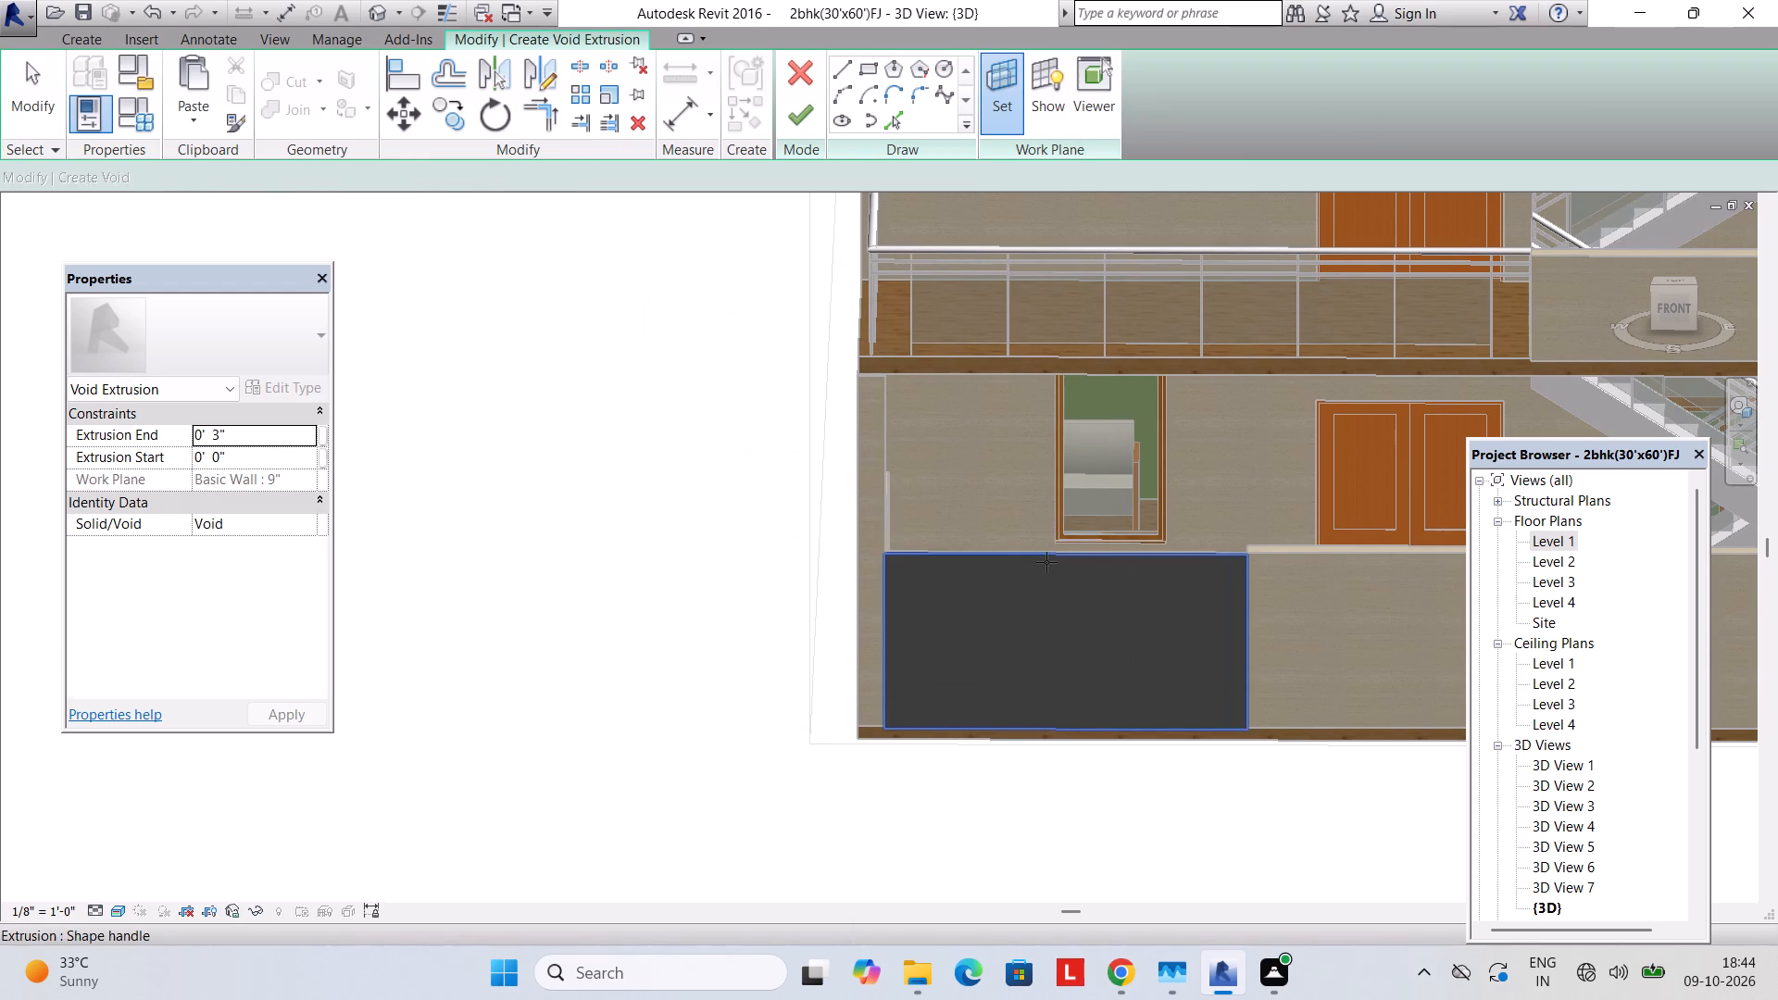
left_click(1046, 562)
Sketch a narrow vertical rectangle, about 1 1/2" wide, from the midpoint of the gate panel's top edge down to its bottom edge.
left_click(876, 78)
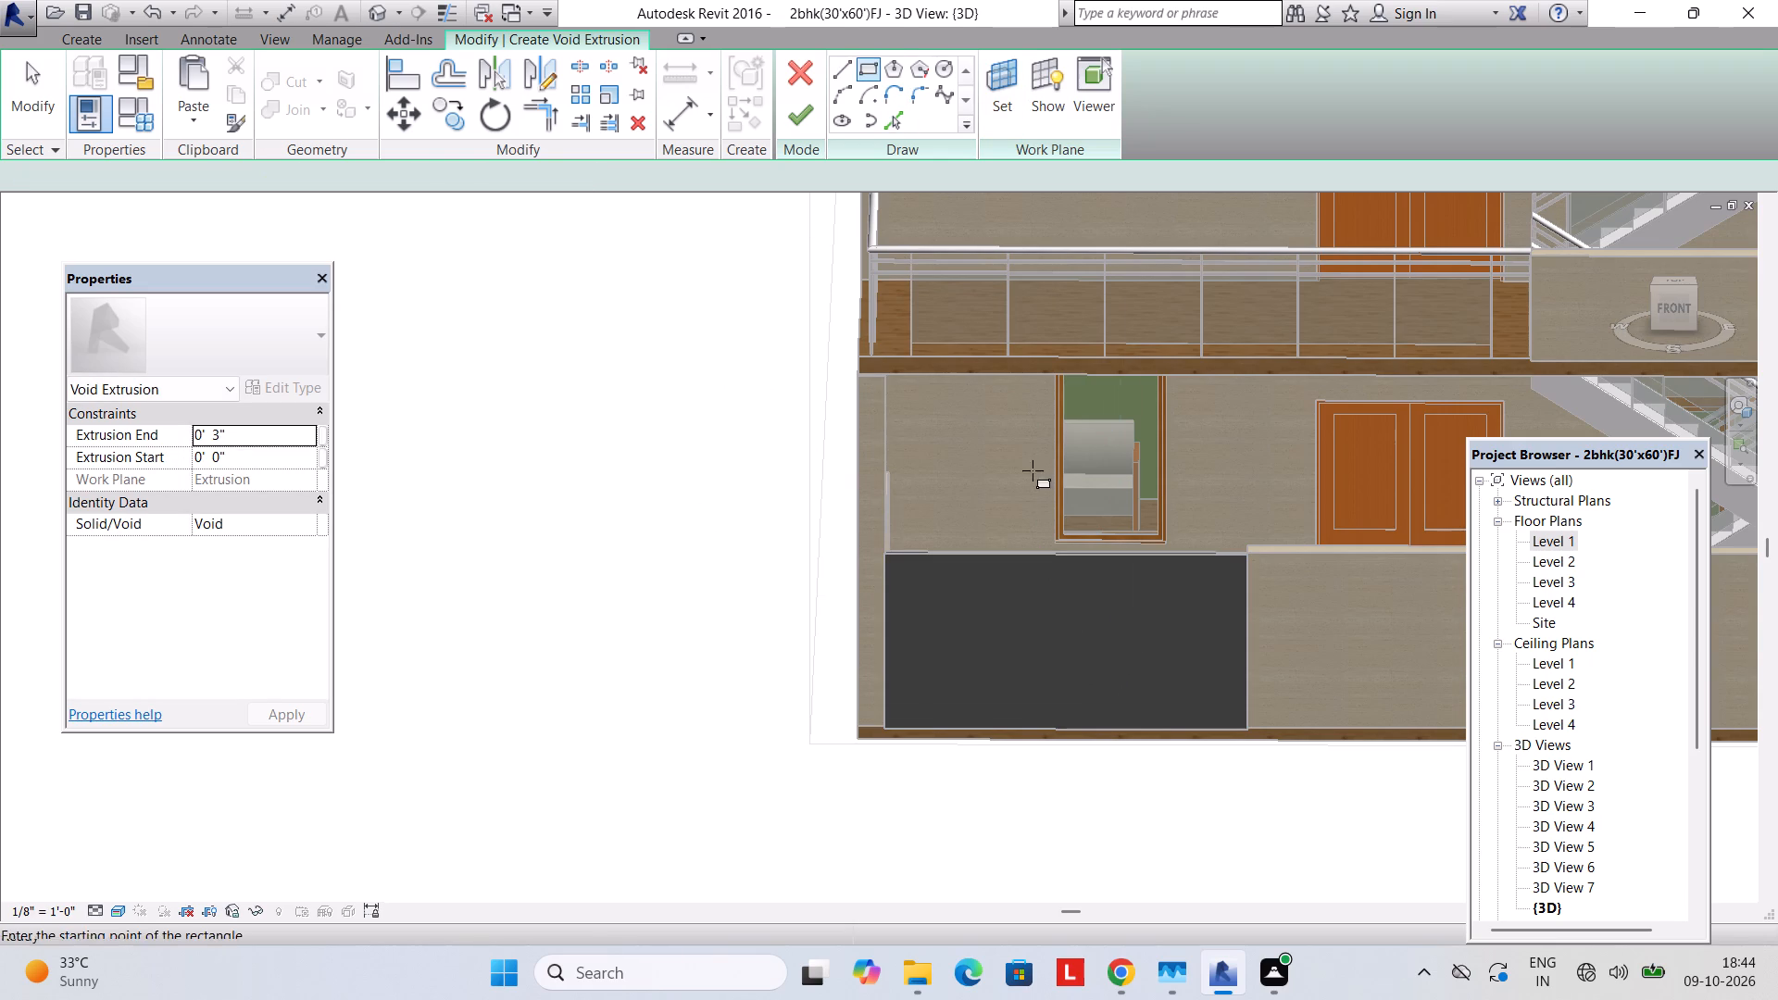
scroll(1025, 579, "up", 4)
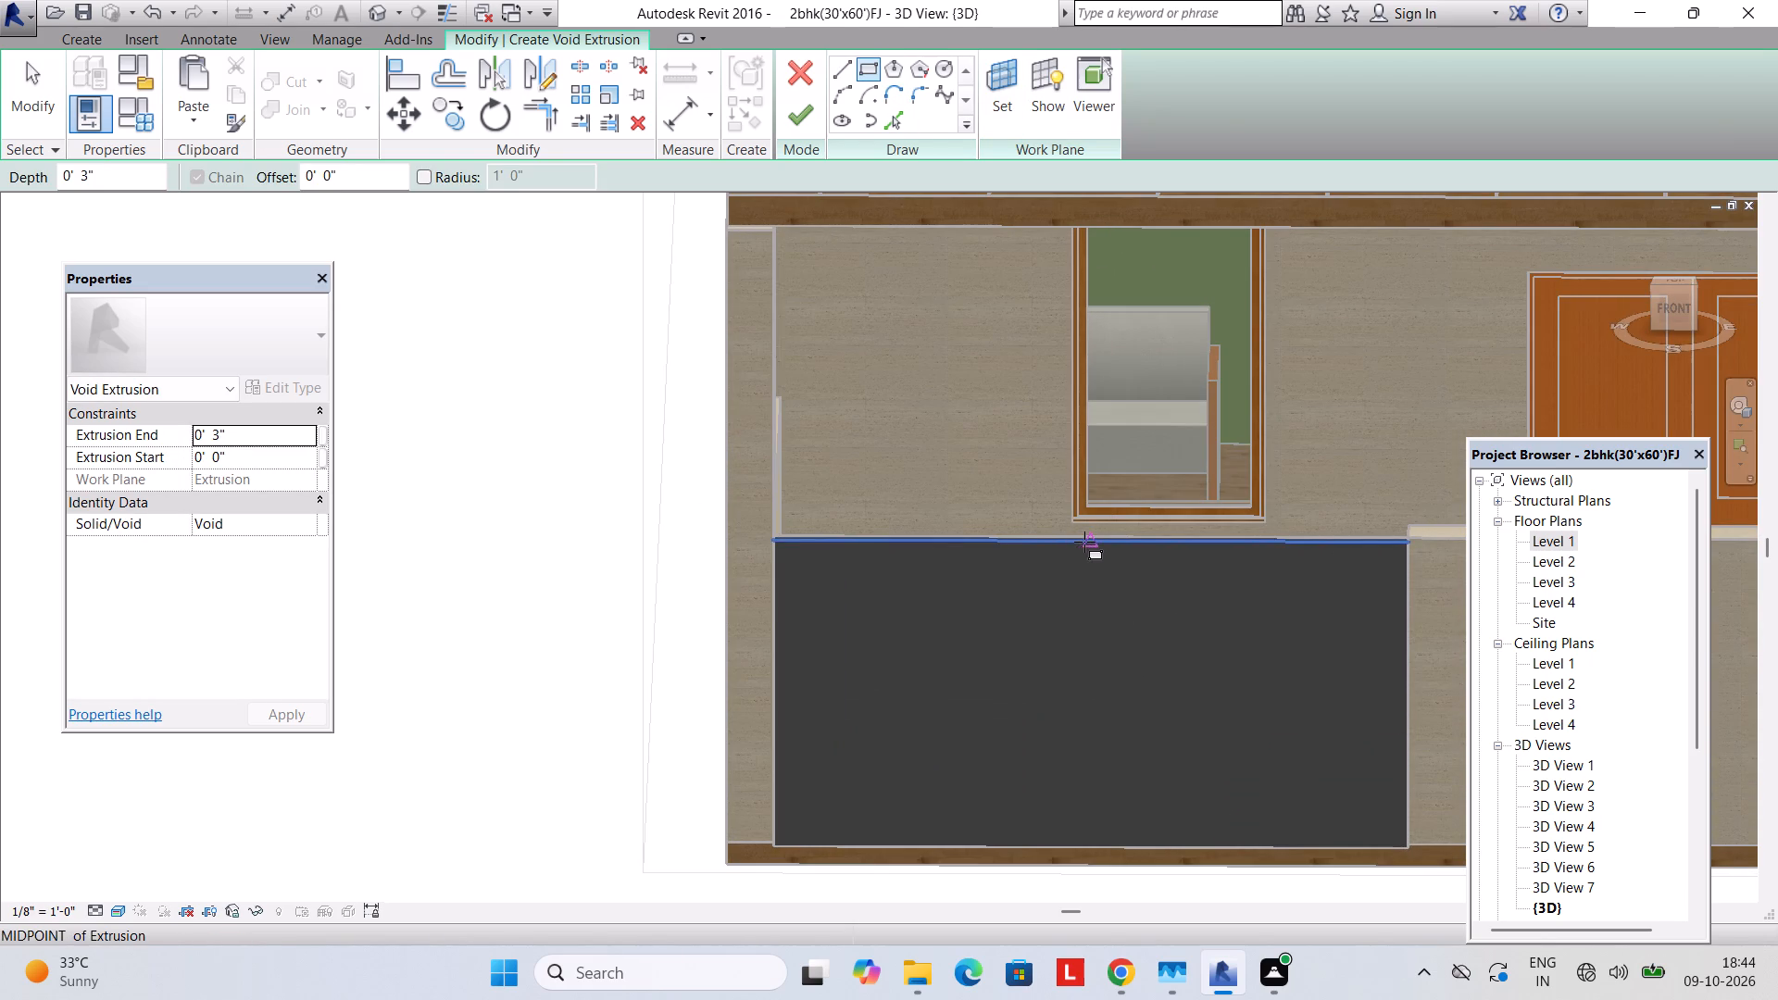
left_click(1086, 542)
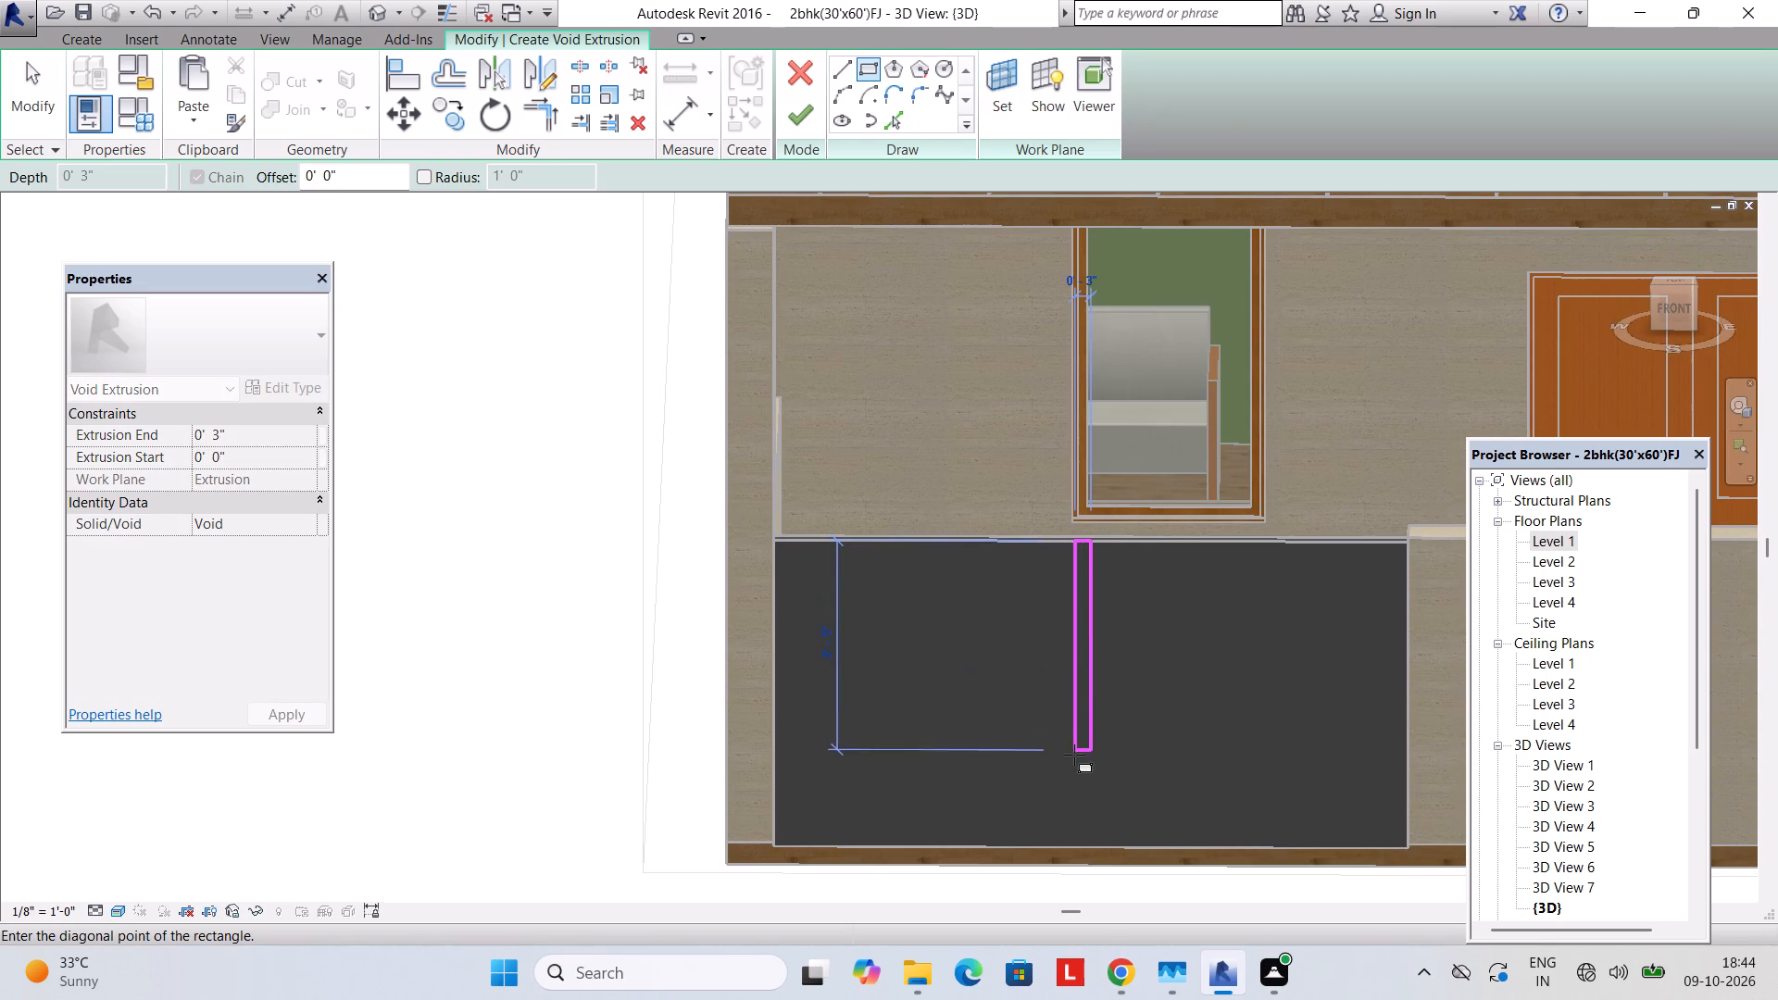
middle_click_drag(1091, 849, 1076, 805)
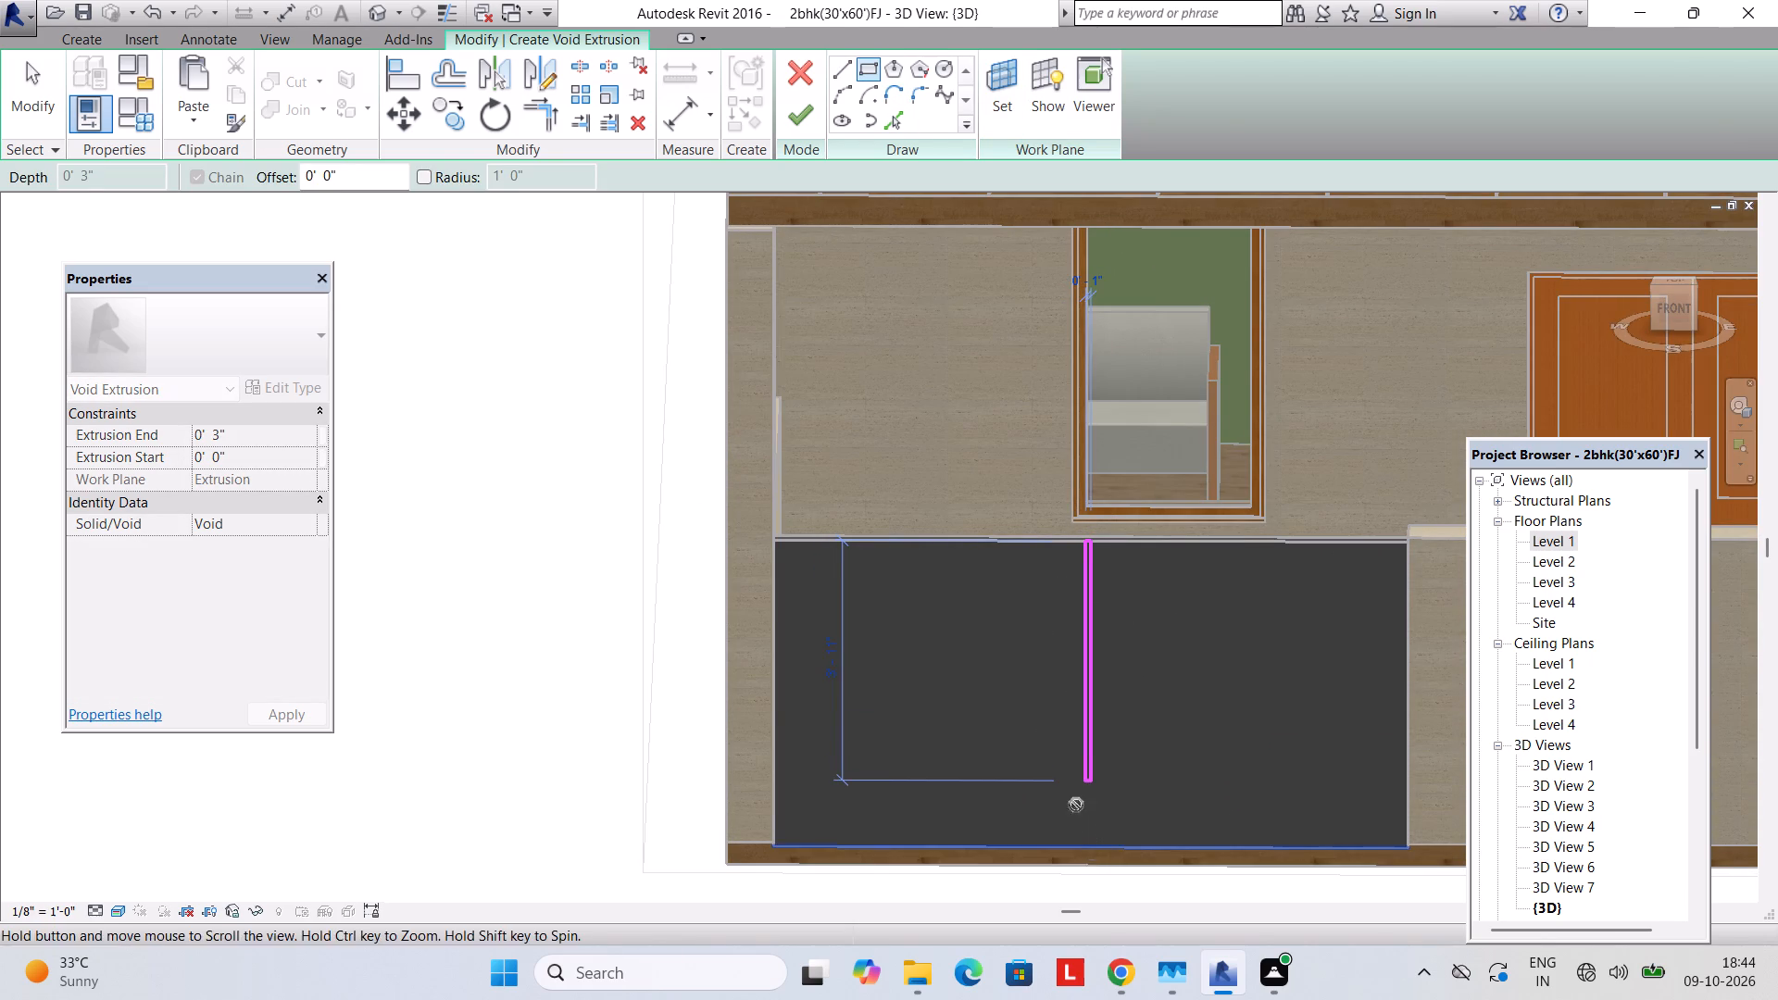
middle_click_drag(1076, 805, 1055, 696)
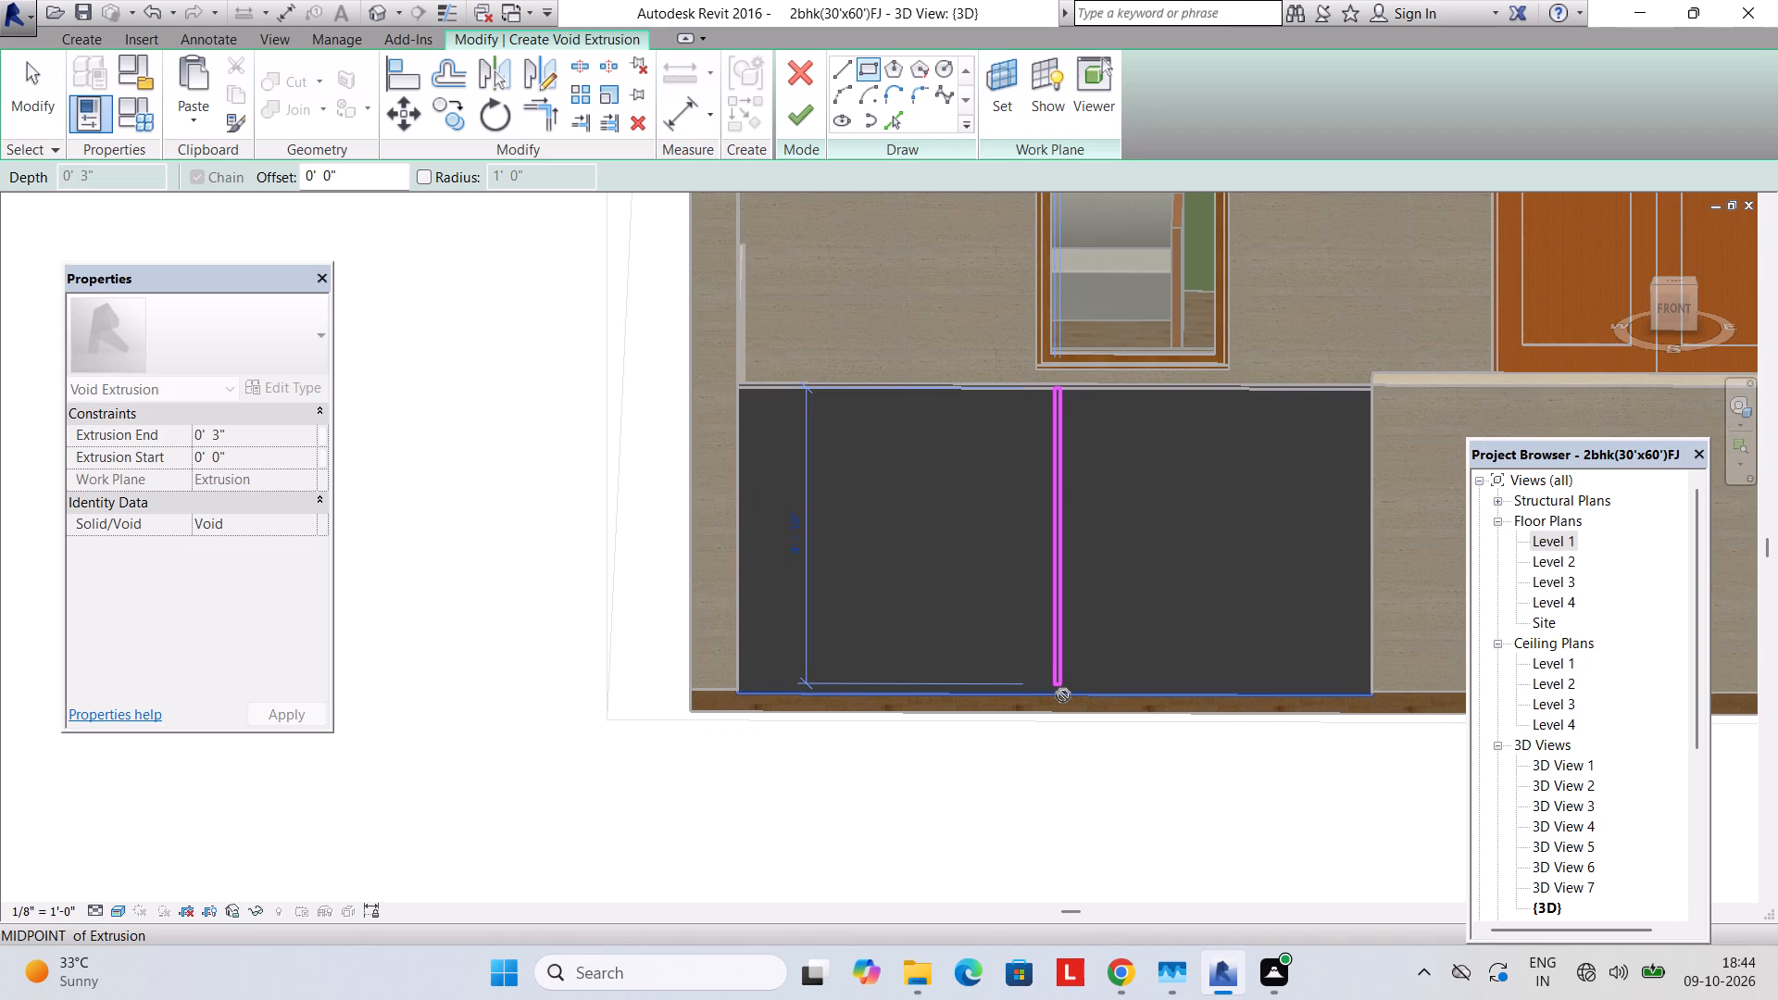
scroll(1063, 695, "up", 7)
left_click(1063, 690)
scroll(943, 579, "down", 7)
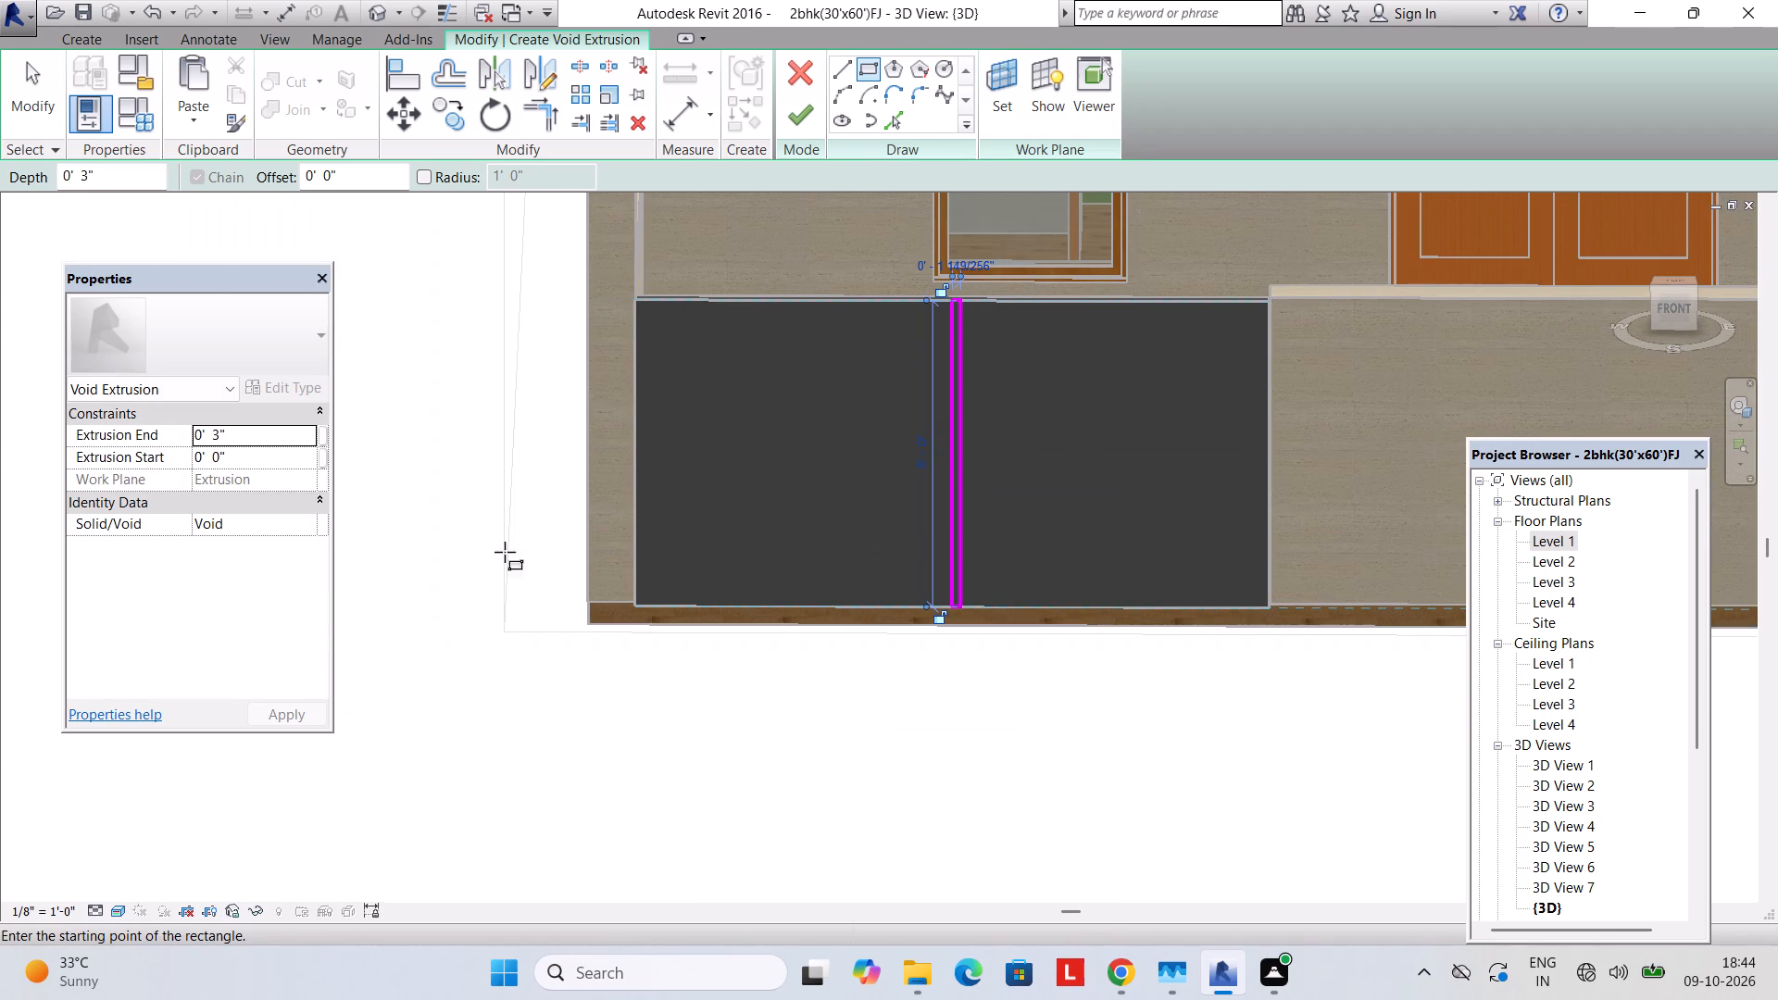
Set the void's extrusion end to 1", then finish the void and the in-place gate model.
left_click(236, 434)
left_click_drag(236, 433, 167, 430)
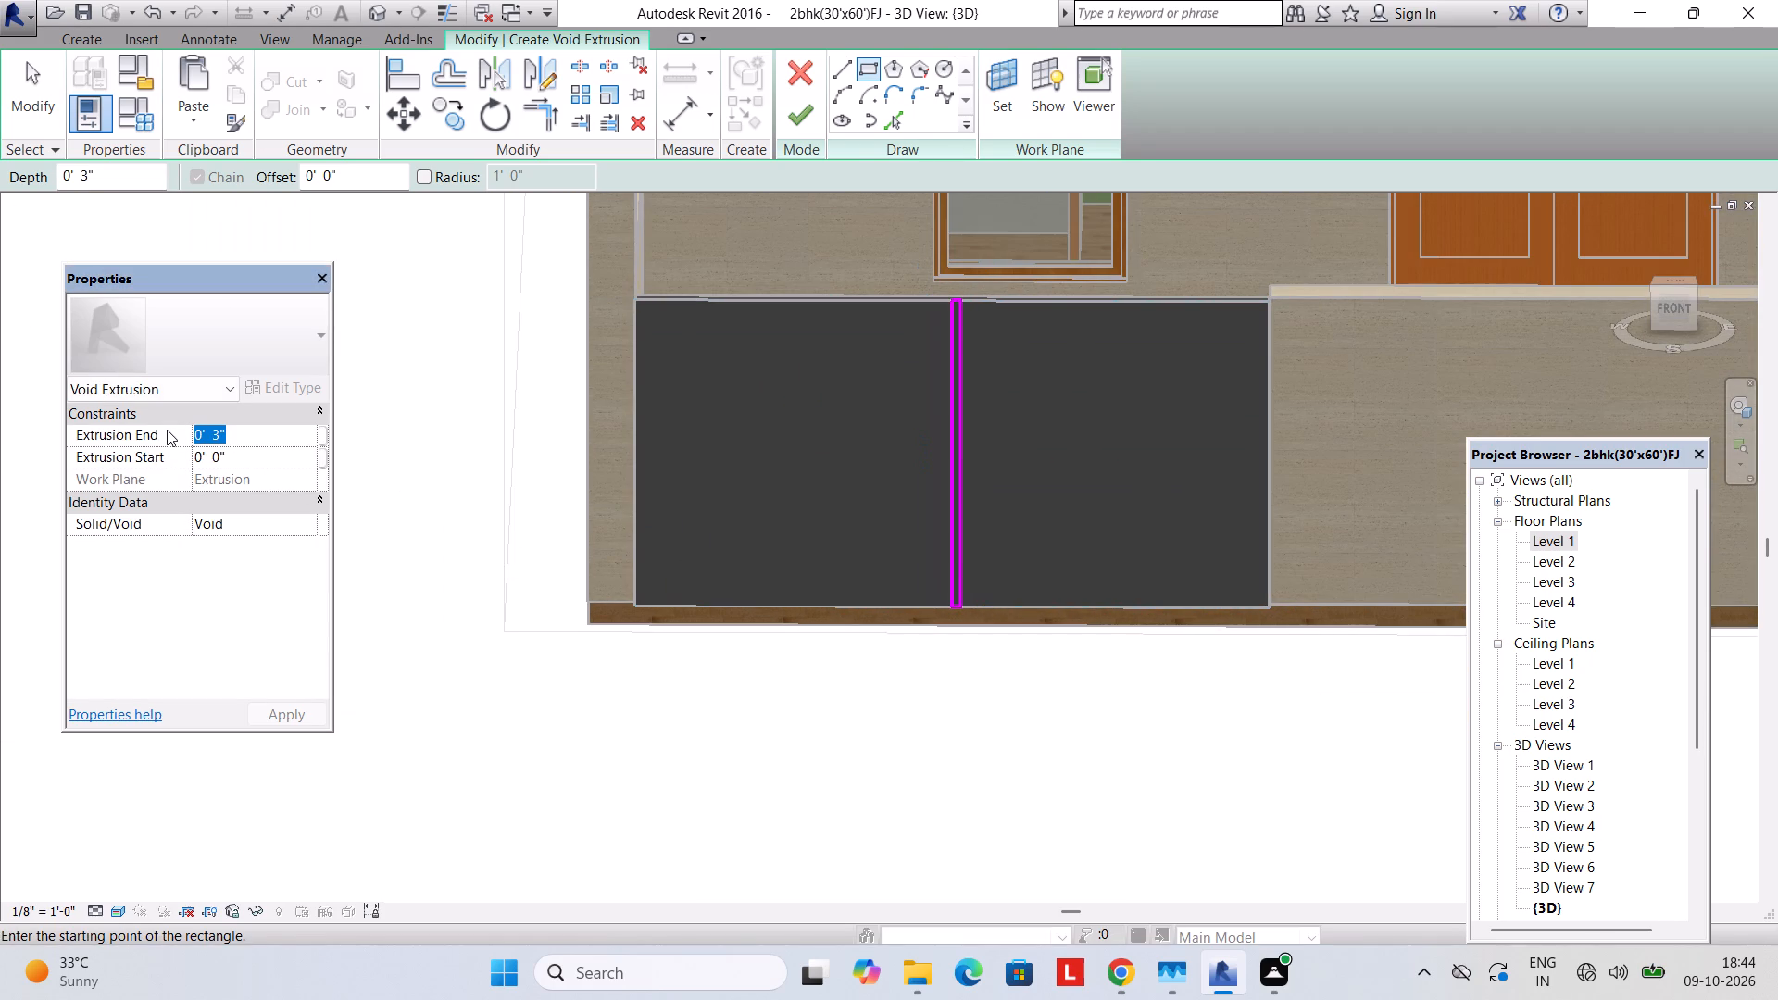
type("1\"")
key("Return")
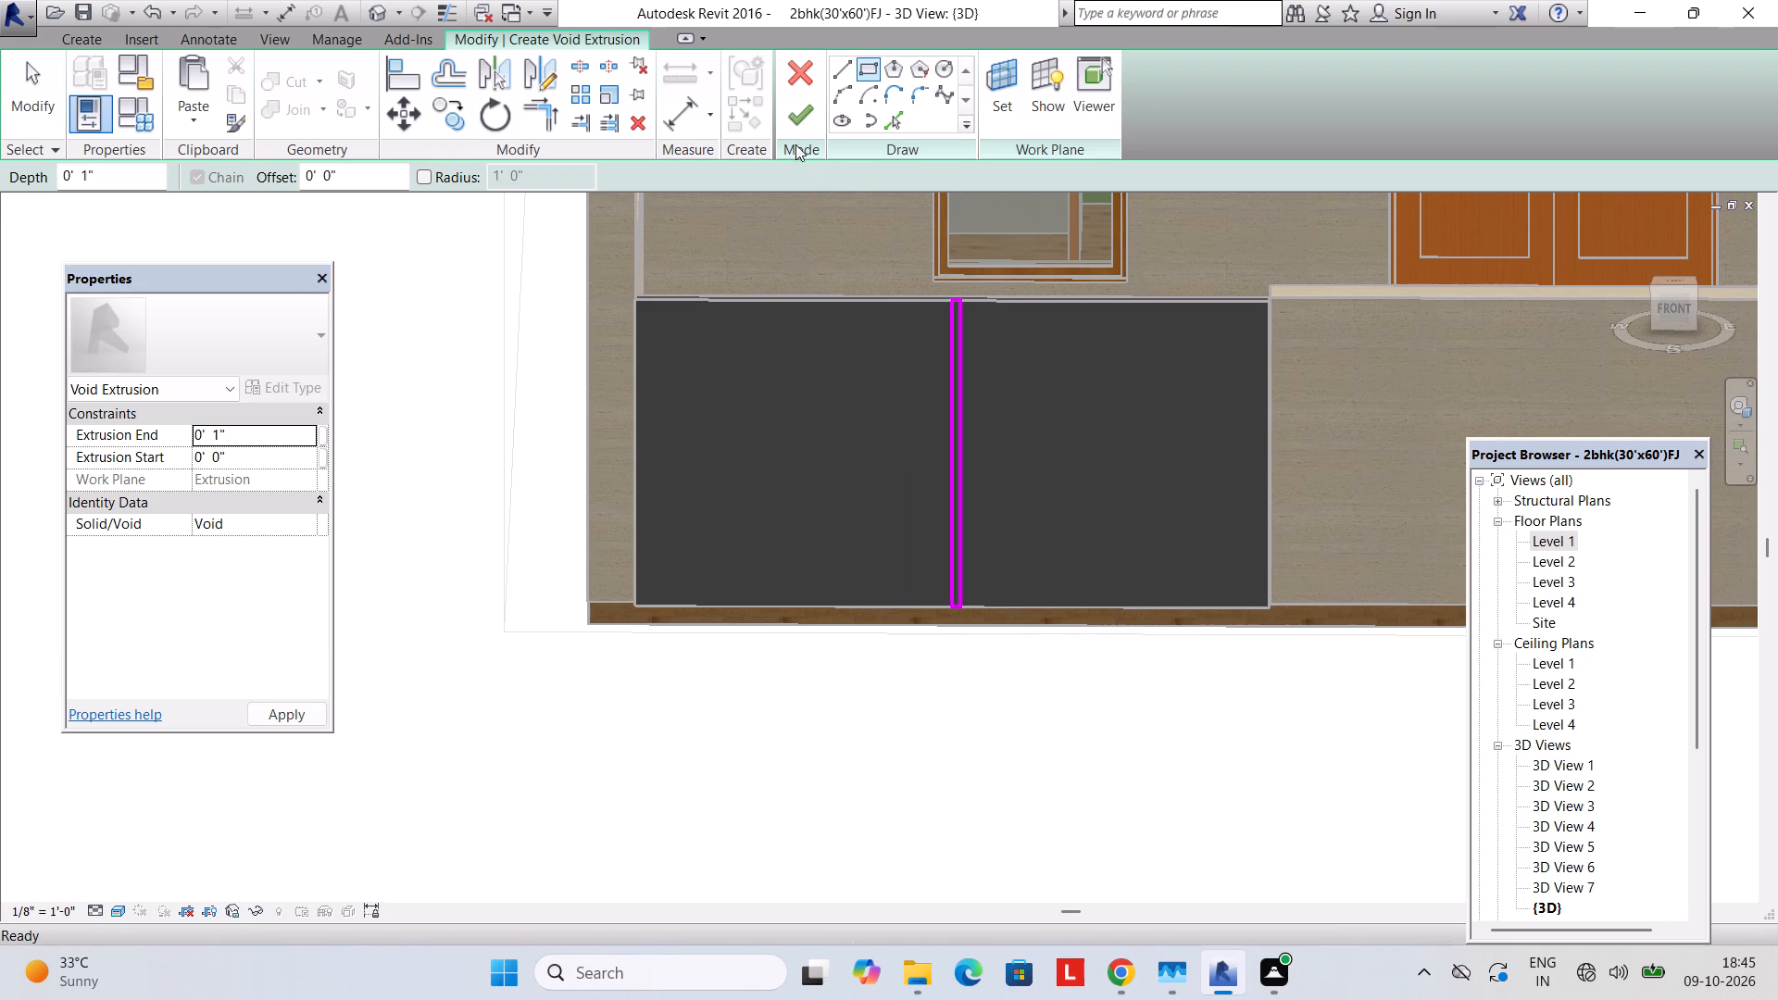
left_click(800, 122)
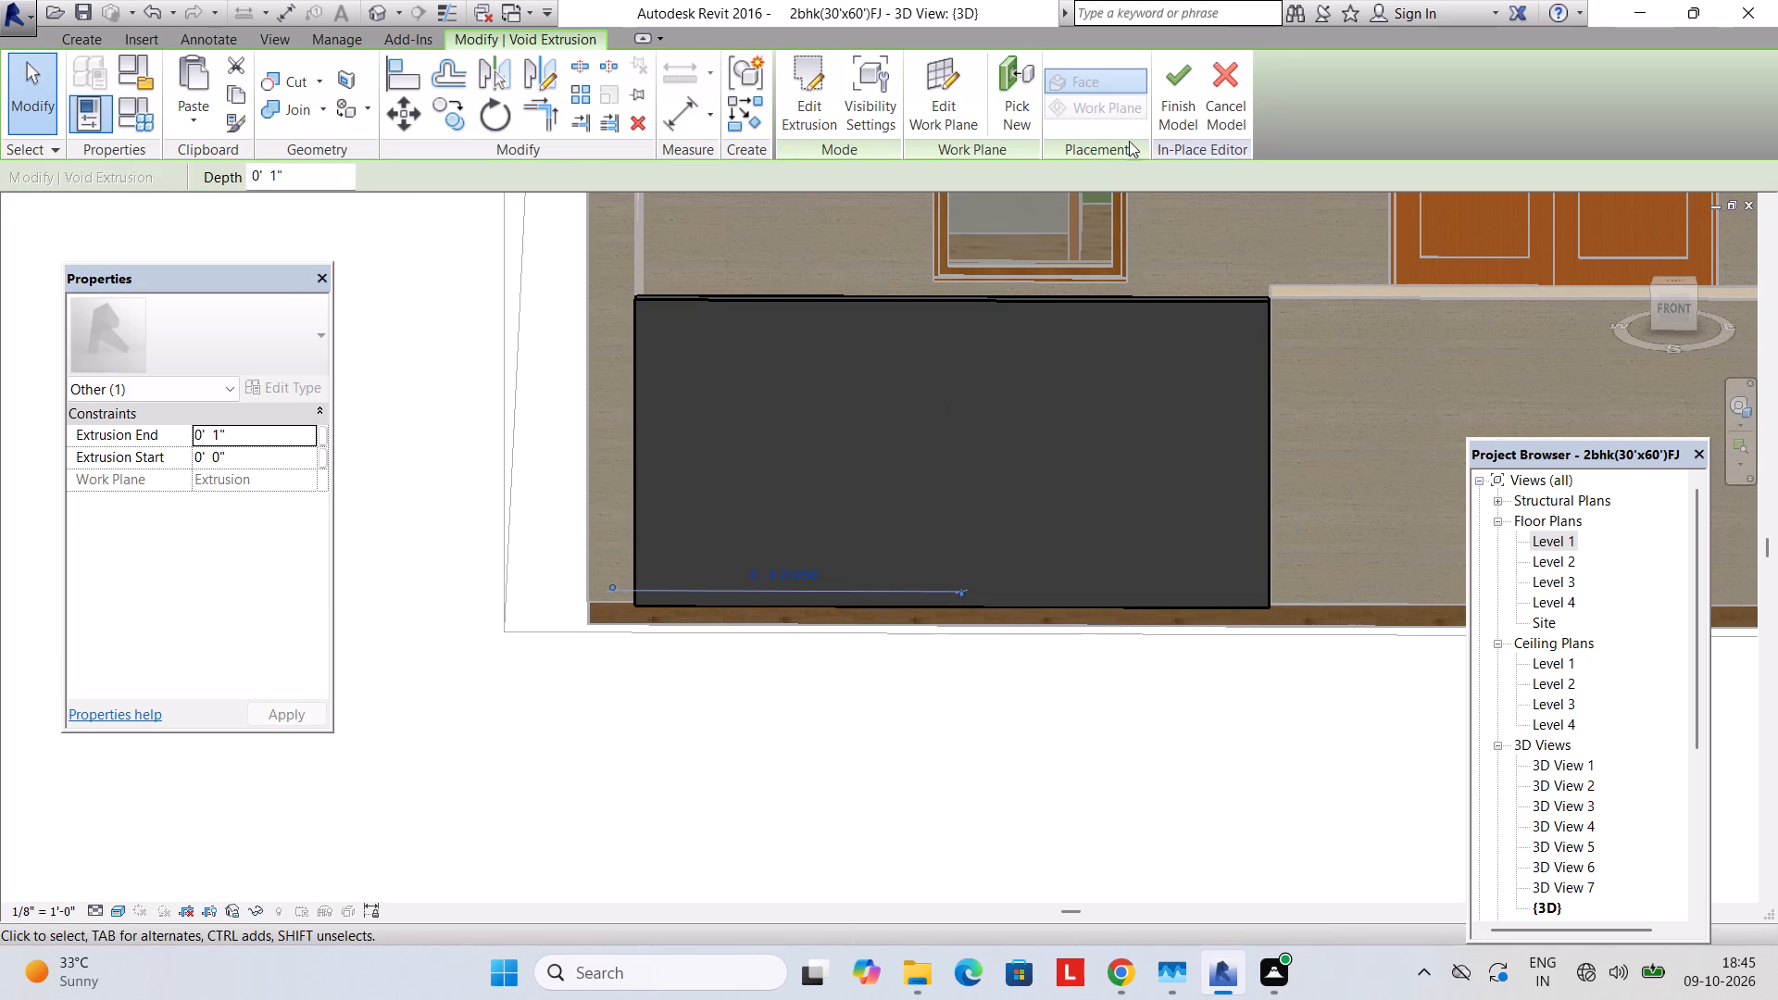
left_click(1191, 118)
Reopen the gate for in-place editing, examine the void strip along its centre from an angle, and finish the model.
middle_click_drag(1022, 418, 1019, 612, "shift")
scroll(1001, 667, "down", 1)
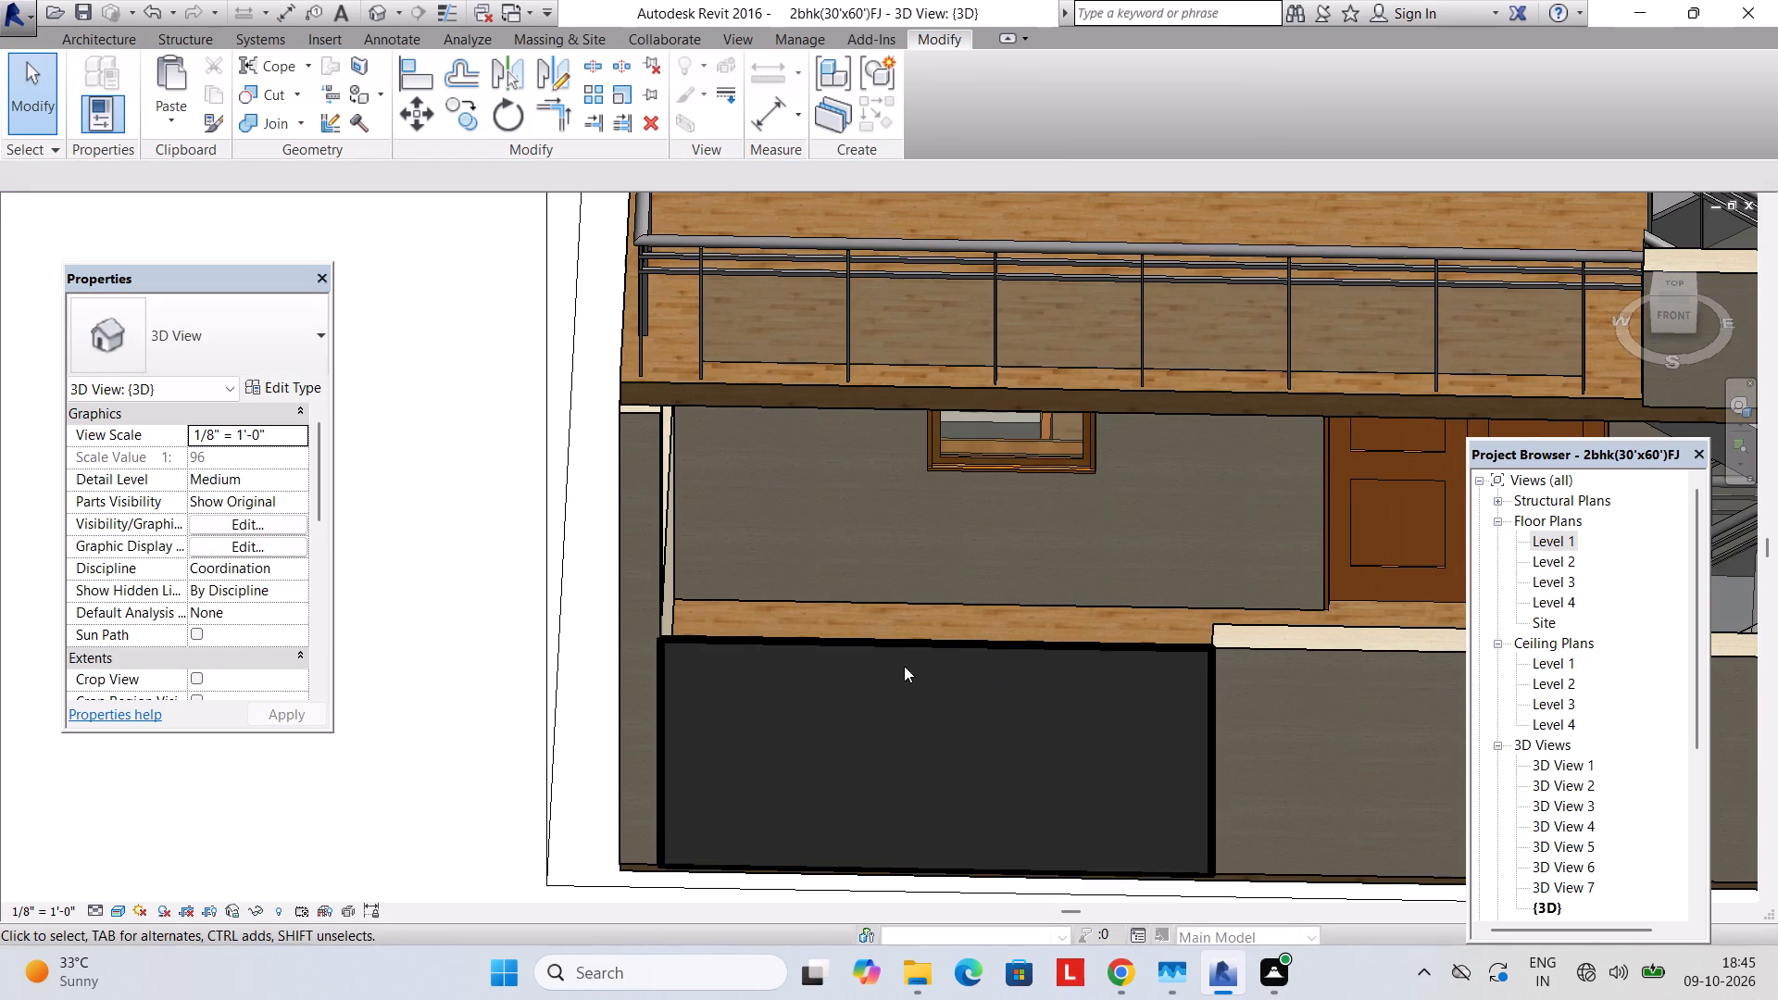
left_click(859, 635)
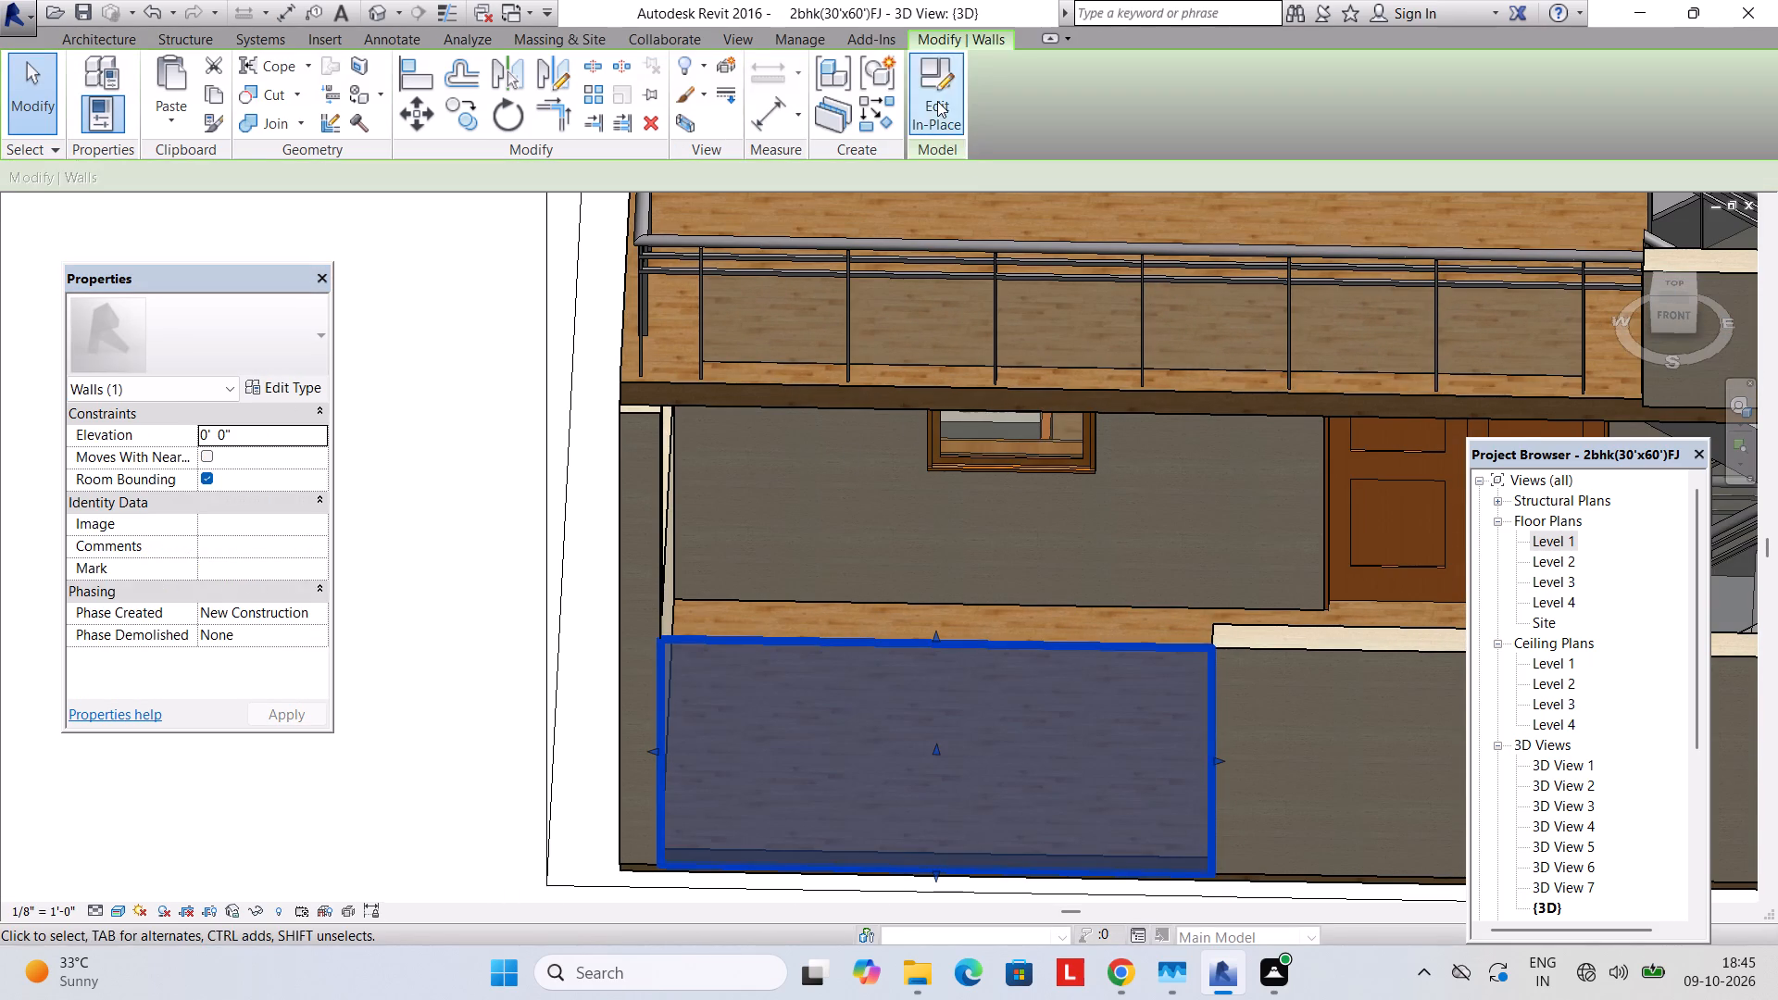
left_click(937, 101)
middle_click_drag(1010, 602, 1012, 472)
left_click(957, 540)
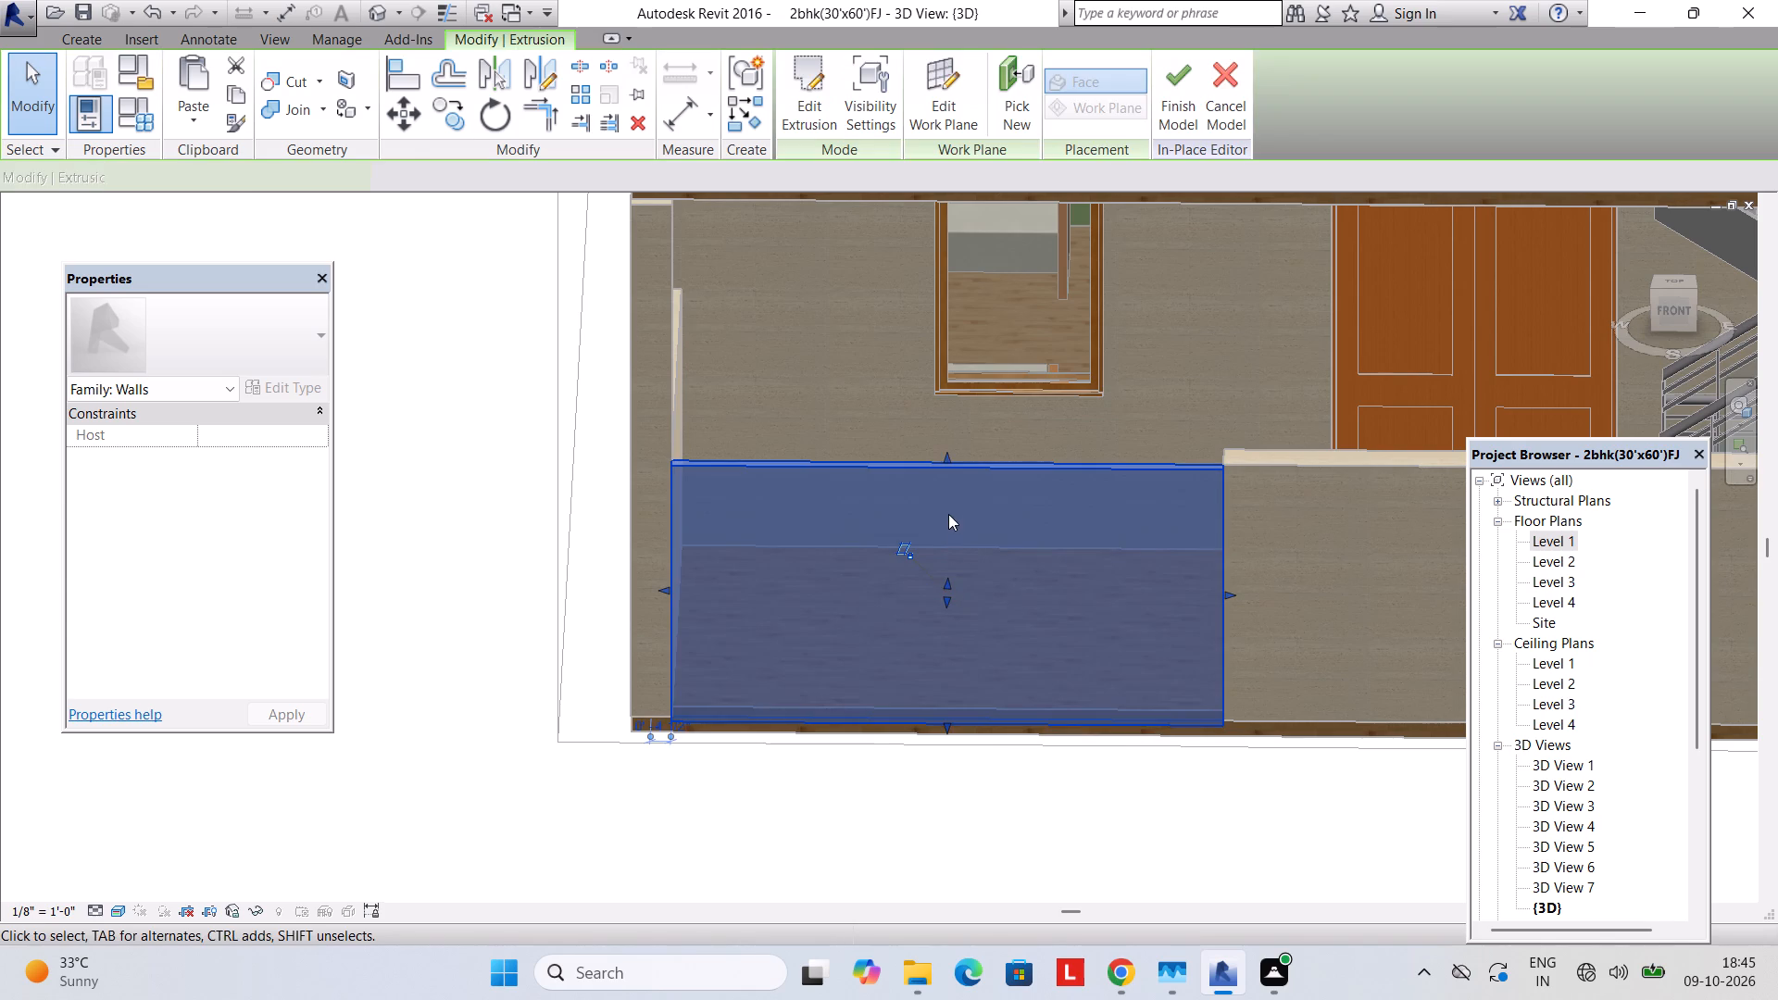
key("Escape")
middle_click_drag(985, 554, 1147, 633, "shift")
middle_click_drag(1307, 619, 677, 444)
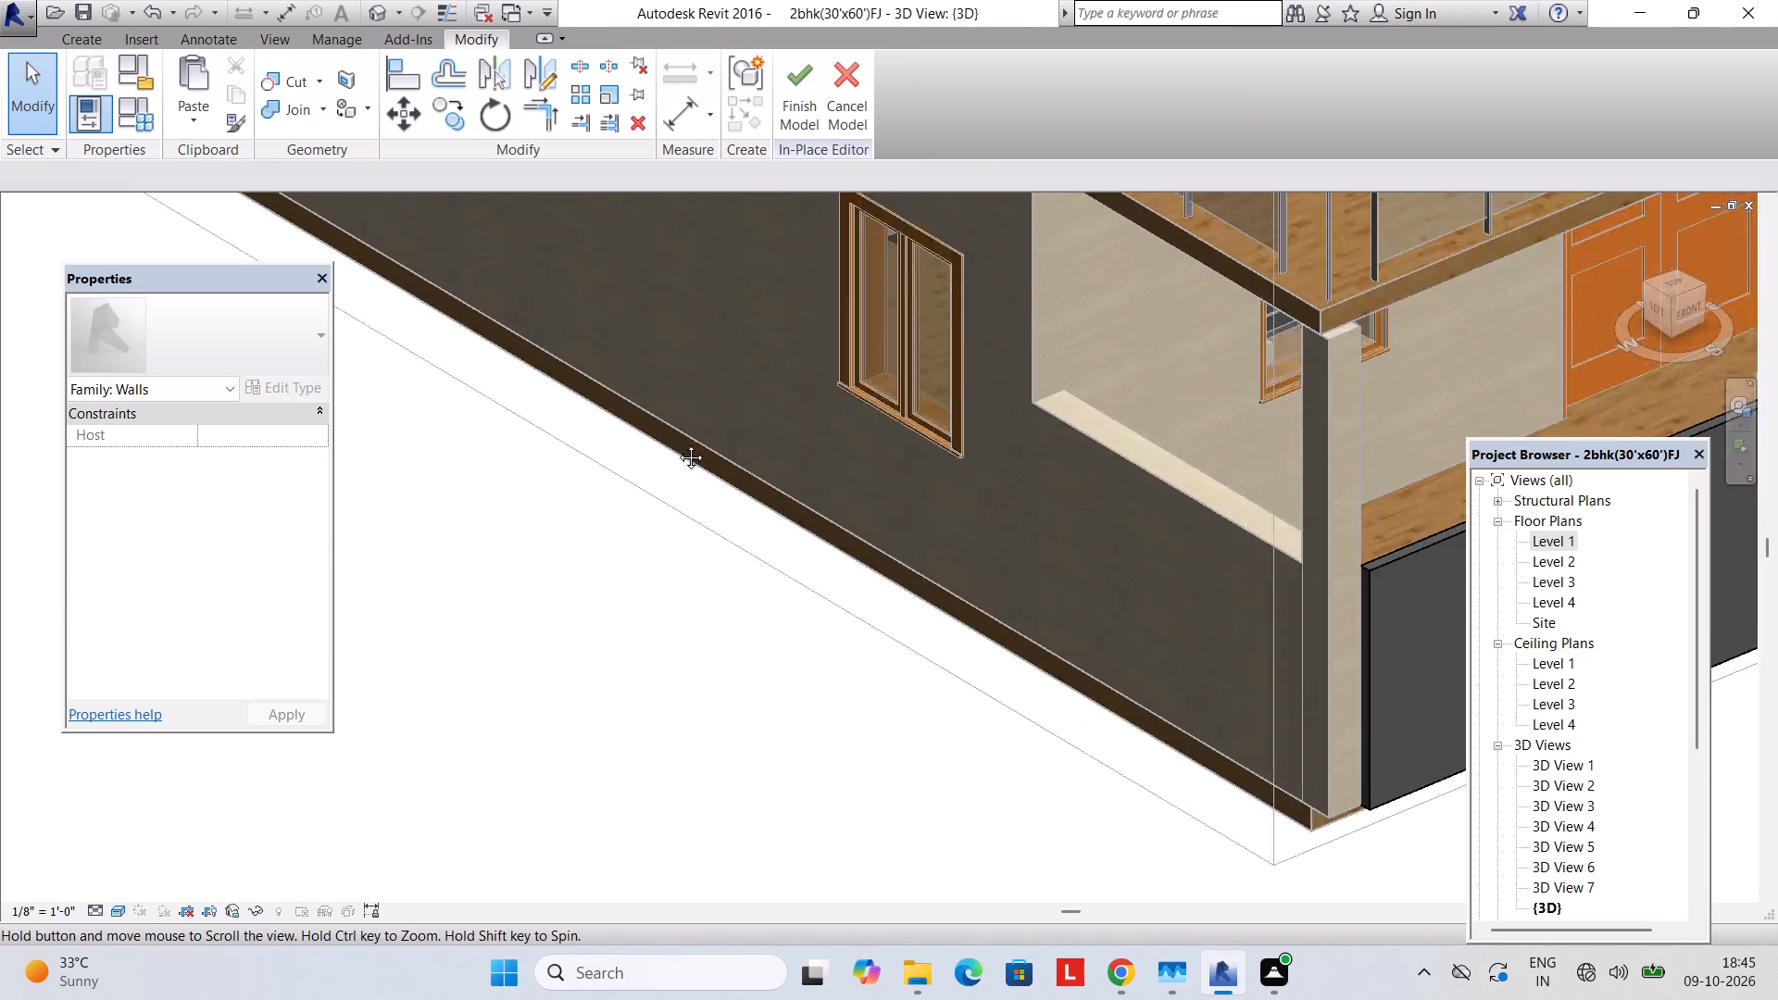
middle_click_drag(677, 444, 594, 412)
scroll(1406, 332, "up", 2)
scroll(1252, 421, "up", 2)
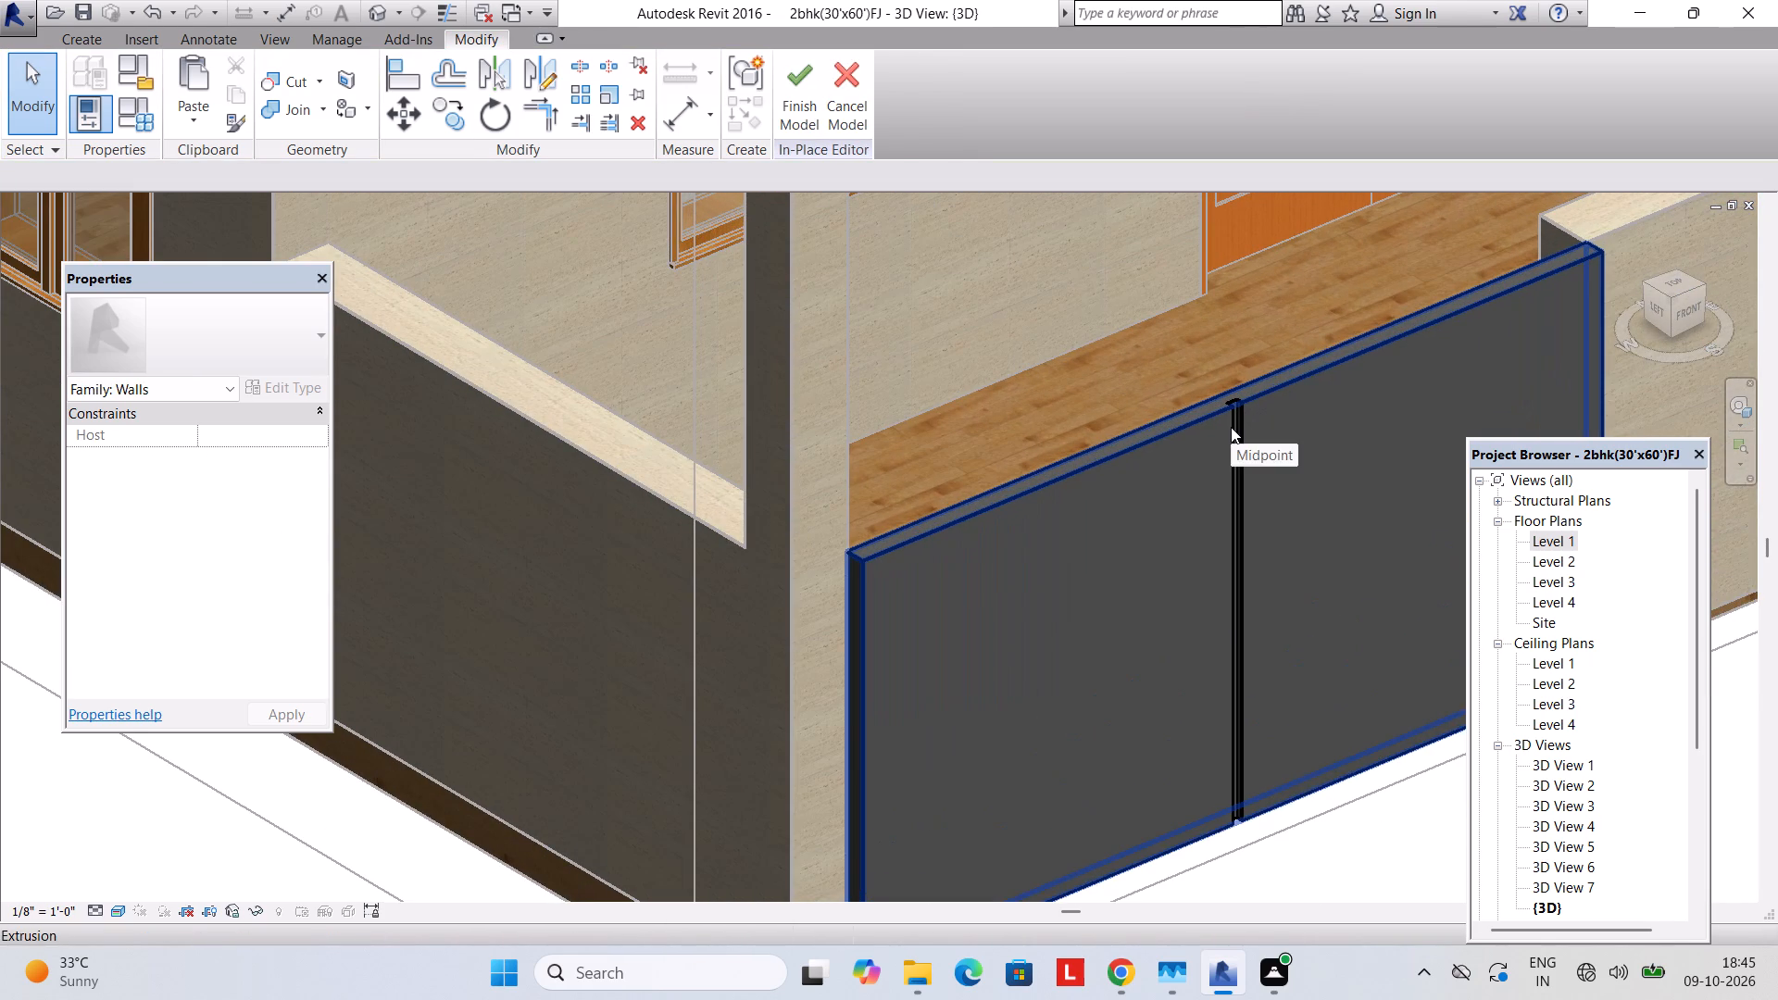
middle_click_drag(1225, 405, 1143, 354, "shift")
middle_click_drag(974, 417, 1734, 383)
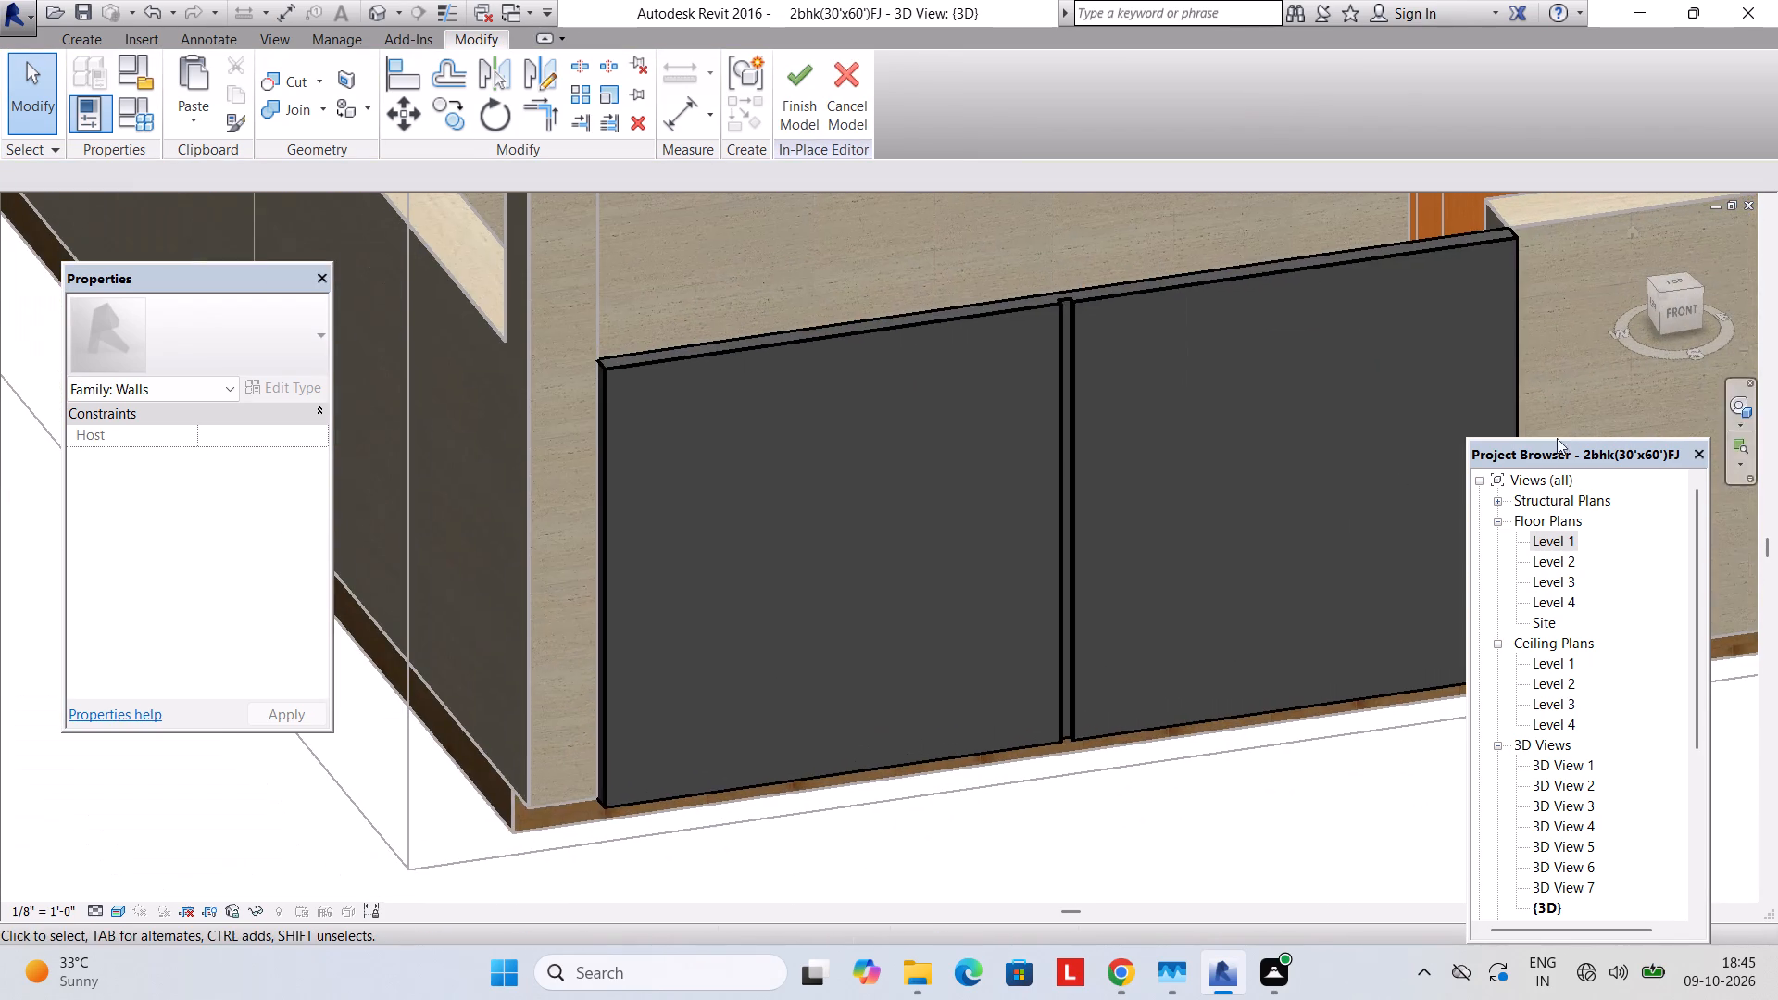
left_click(1065, 315)
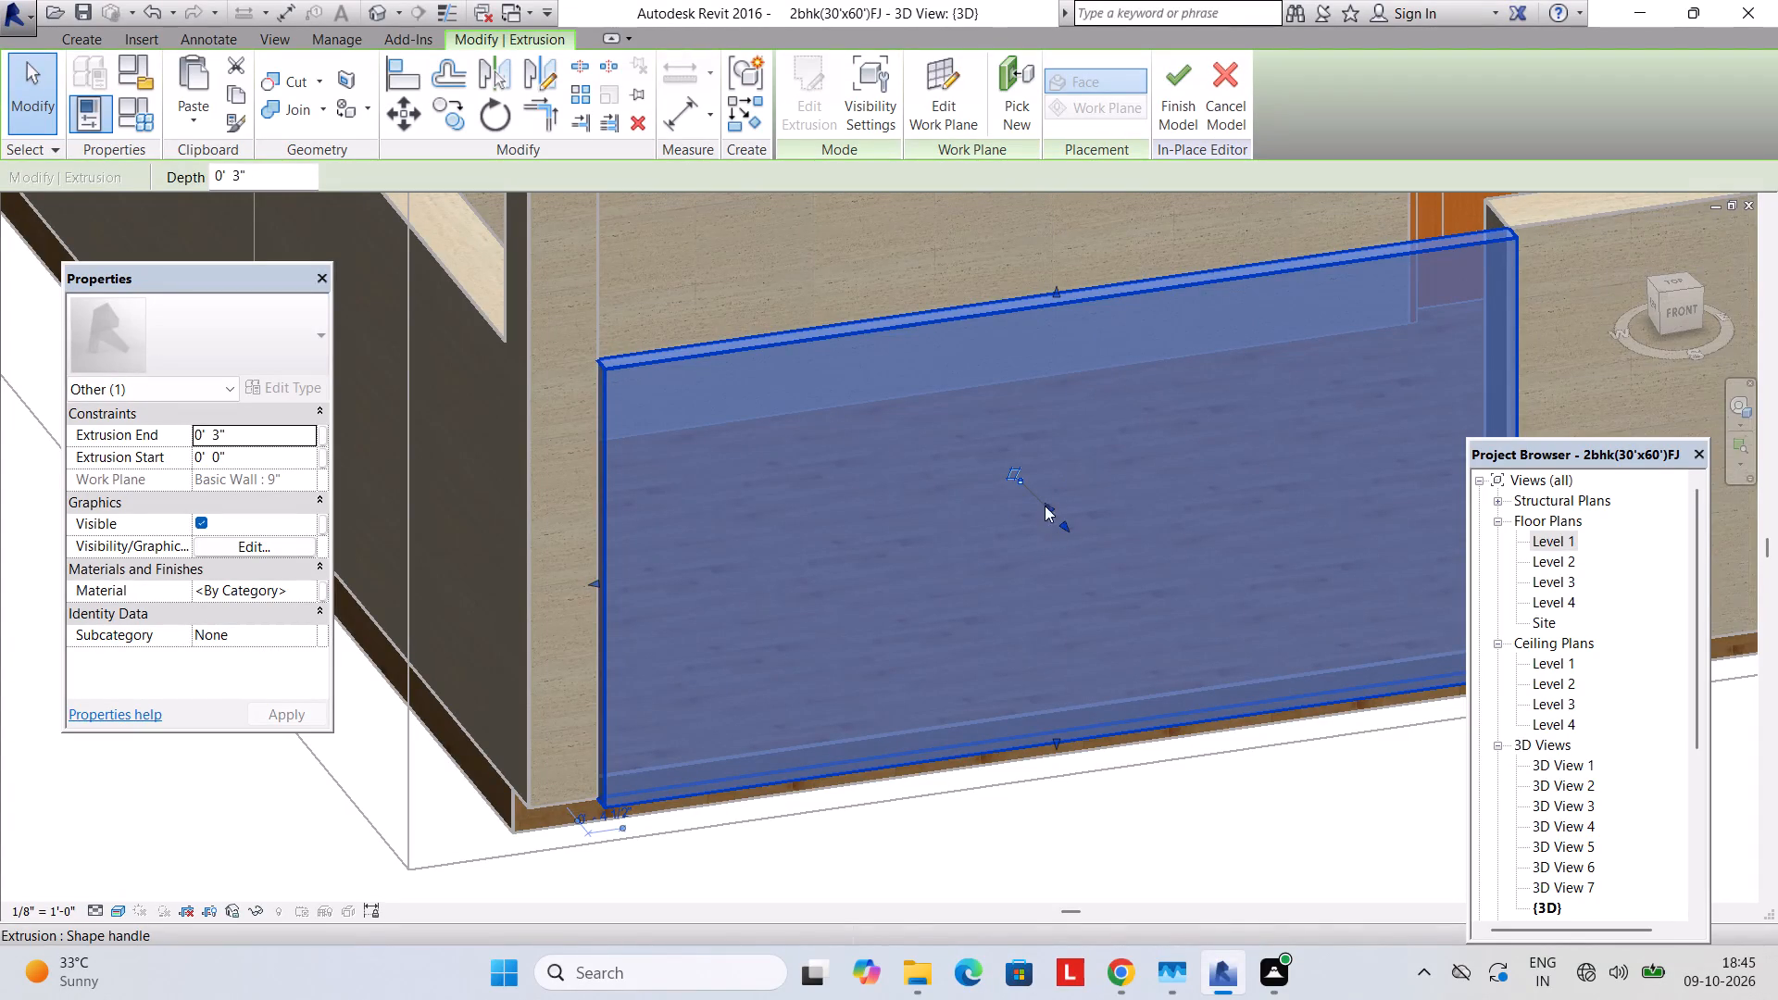
key("Escape")
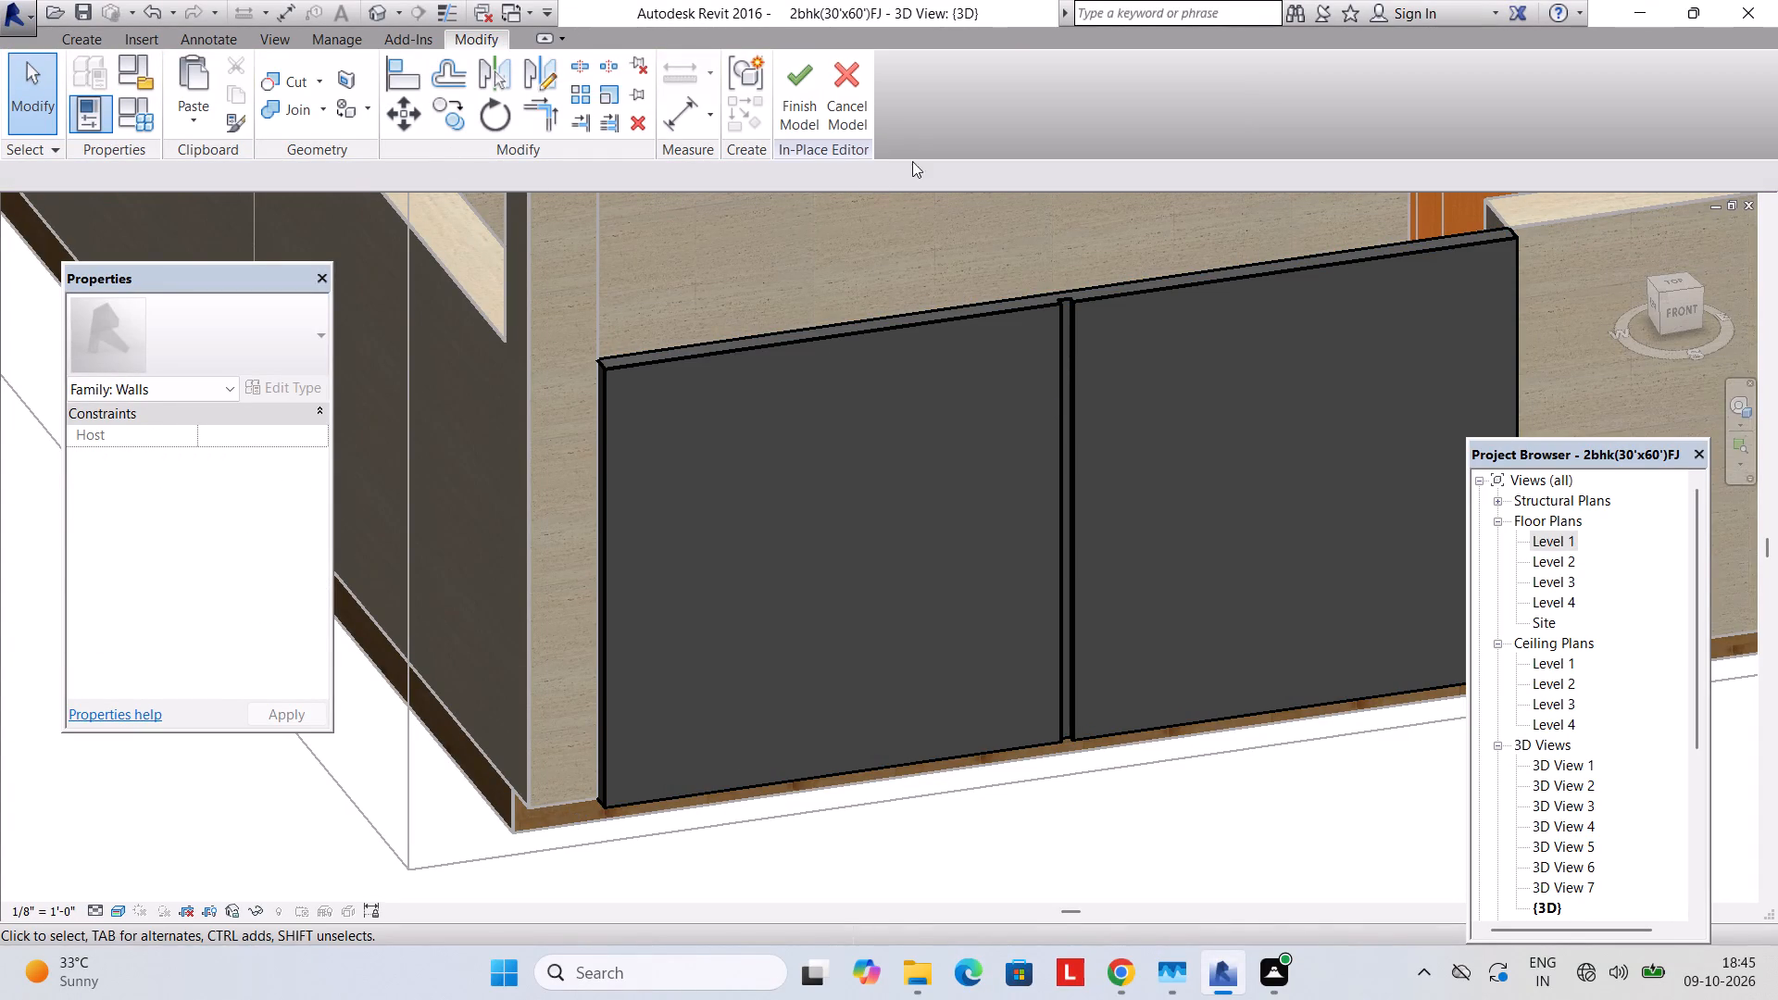
key("Escape")
left_click(794, 116)
Reopen the gate for in-place editing, examine the central void up close at the panel's top edge, and finish the model.
left_click(1063, 297)
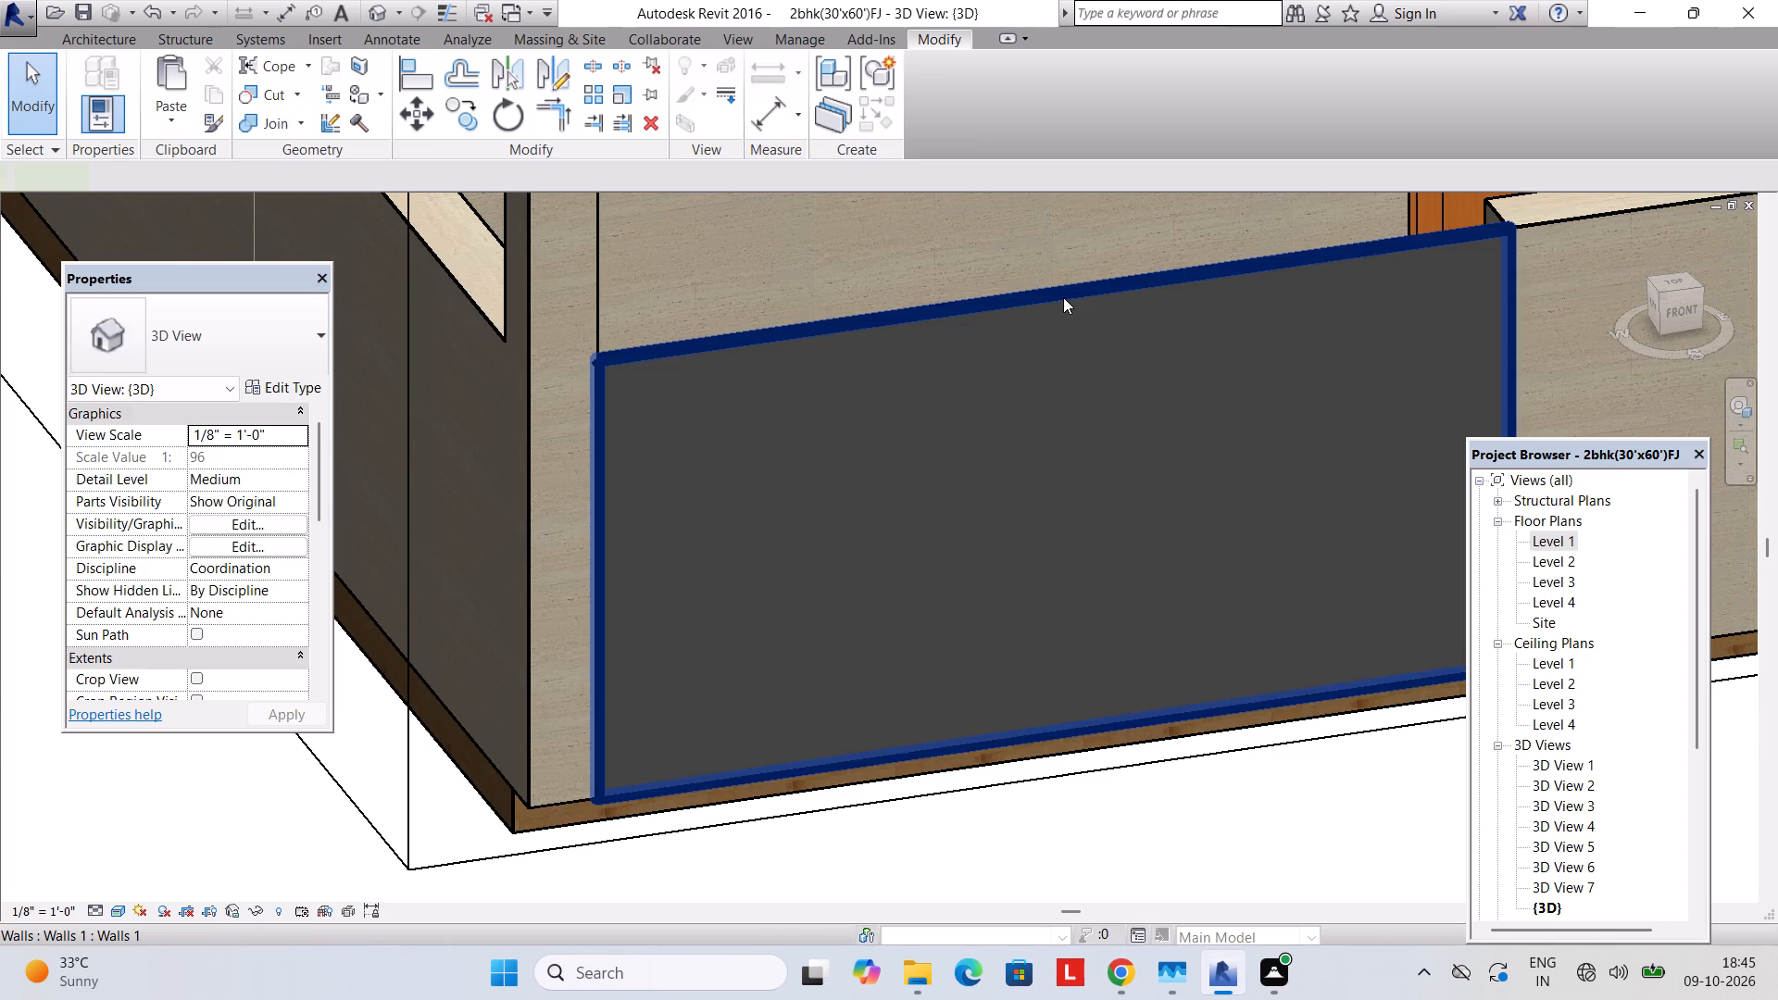
left_click(949, 120)
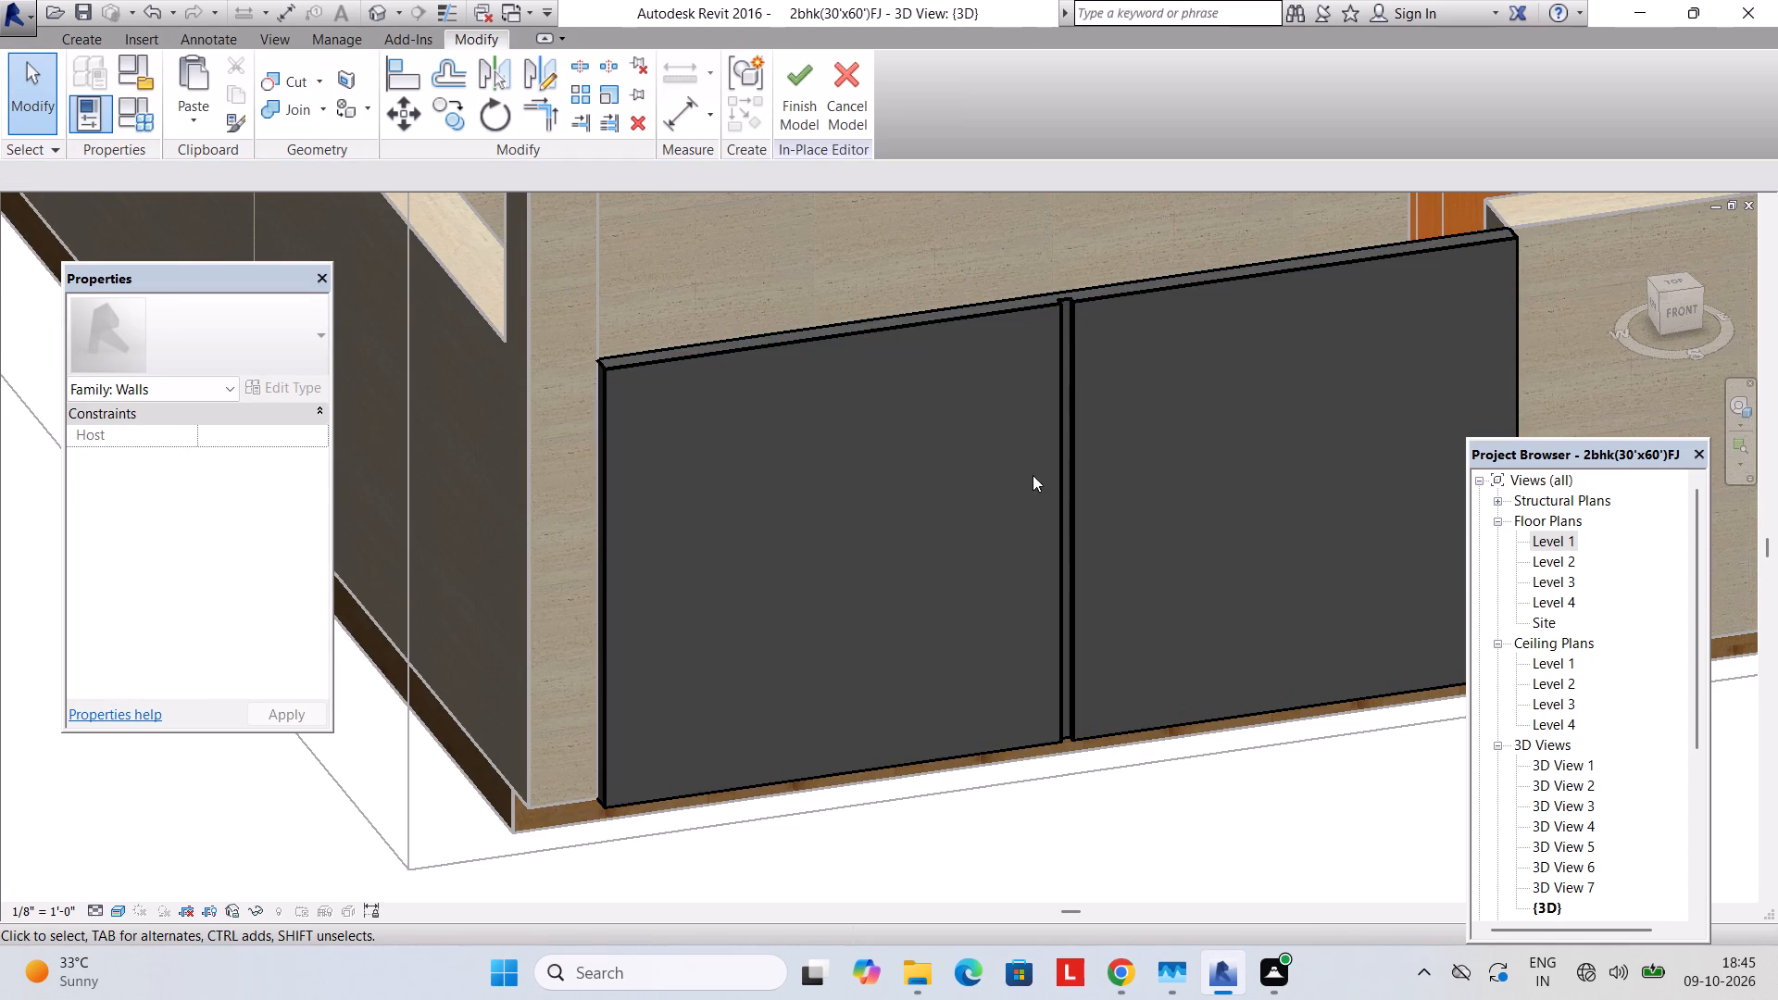
middle_click_drag(1060, 706, 985, 706, "shift")
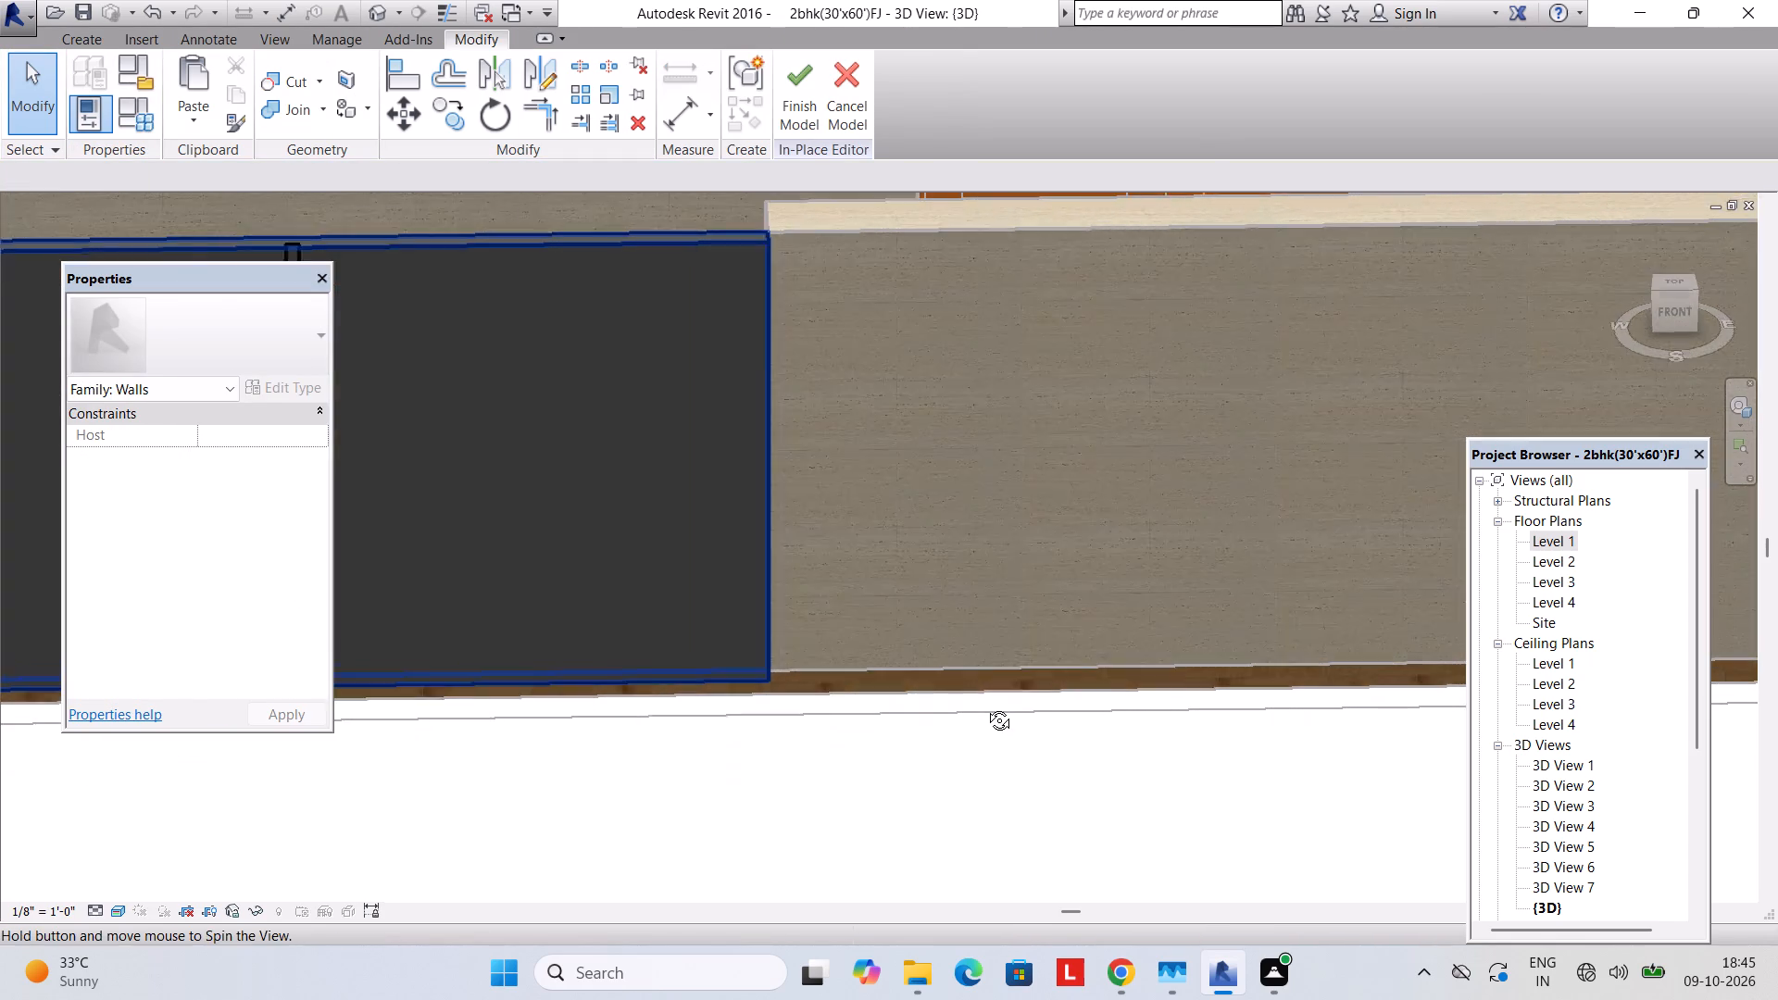
middle_click_drag(985, 706, 980, 706, "shift")
middle_click_drag(883, 592, 1559, 712)
scroll(987, 564, "up", 5)
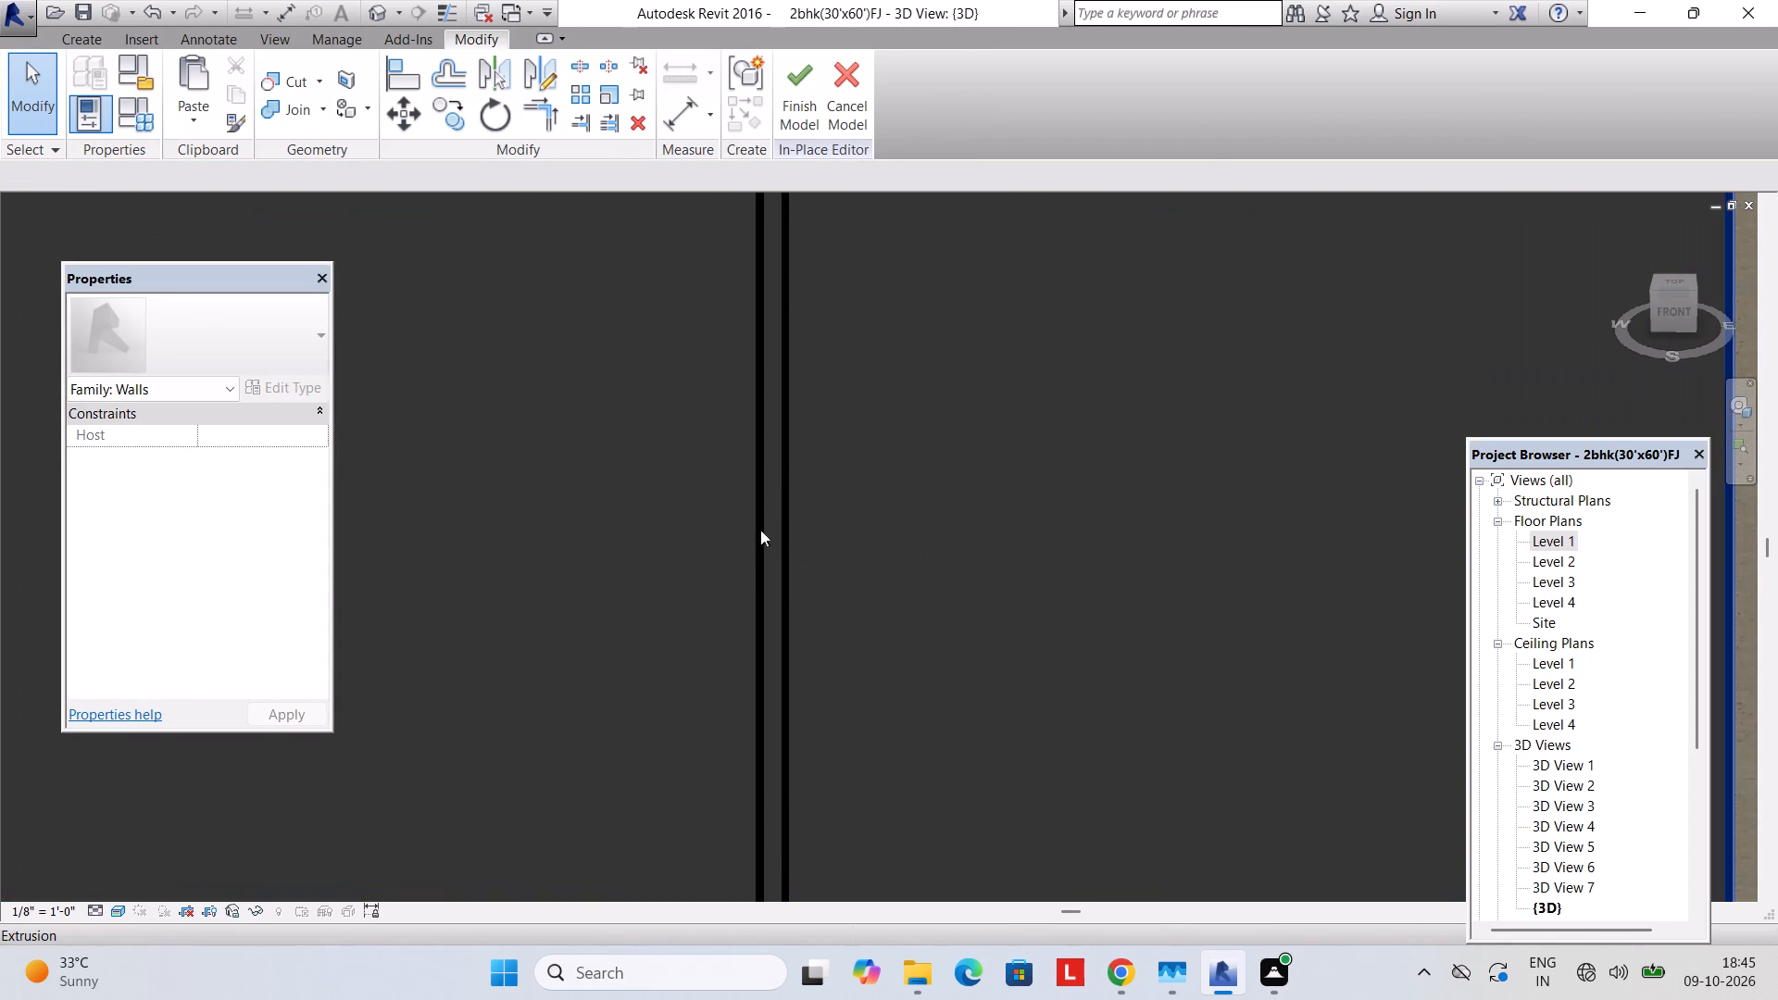
middle_click_drag(802, 481, 812, 718)
middle_click_drag(796, 432, 840, 550)
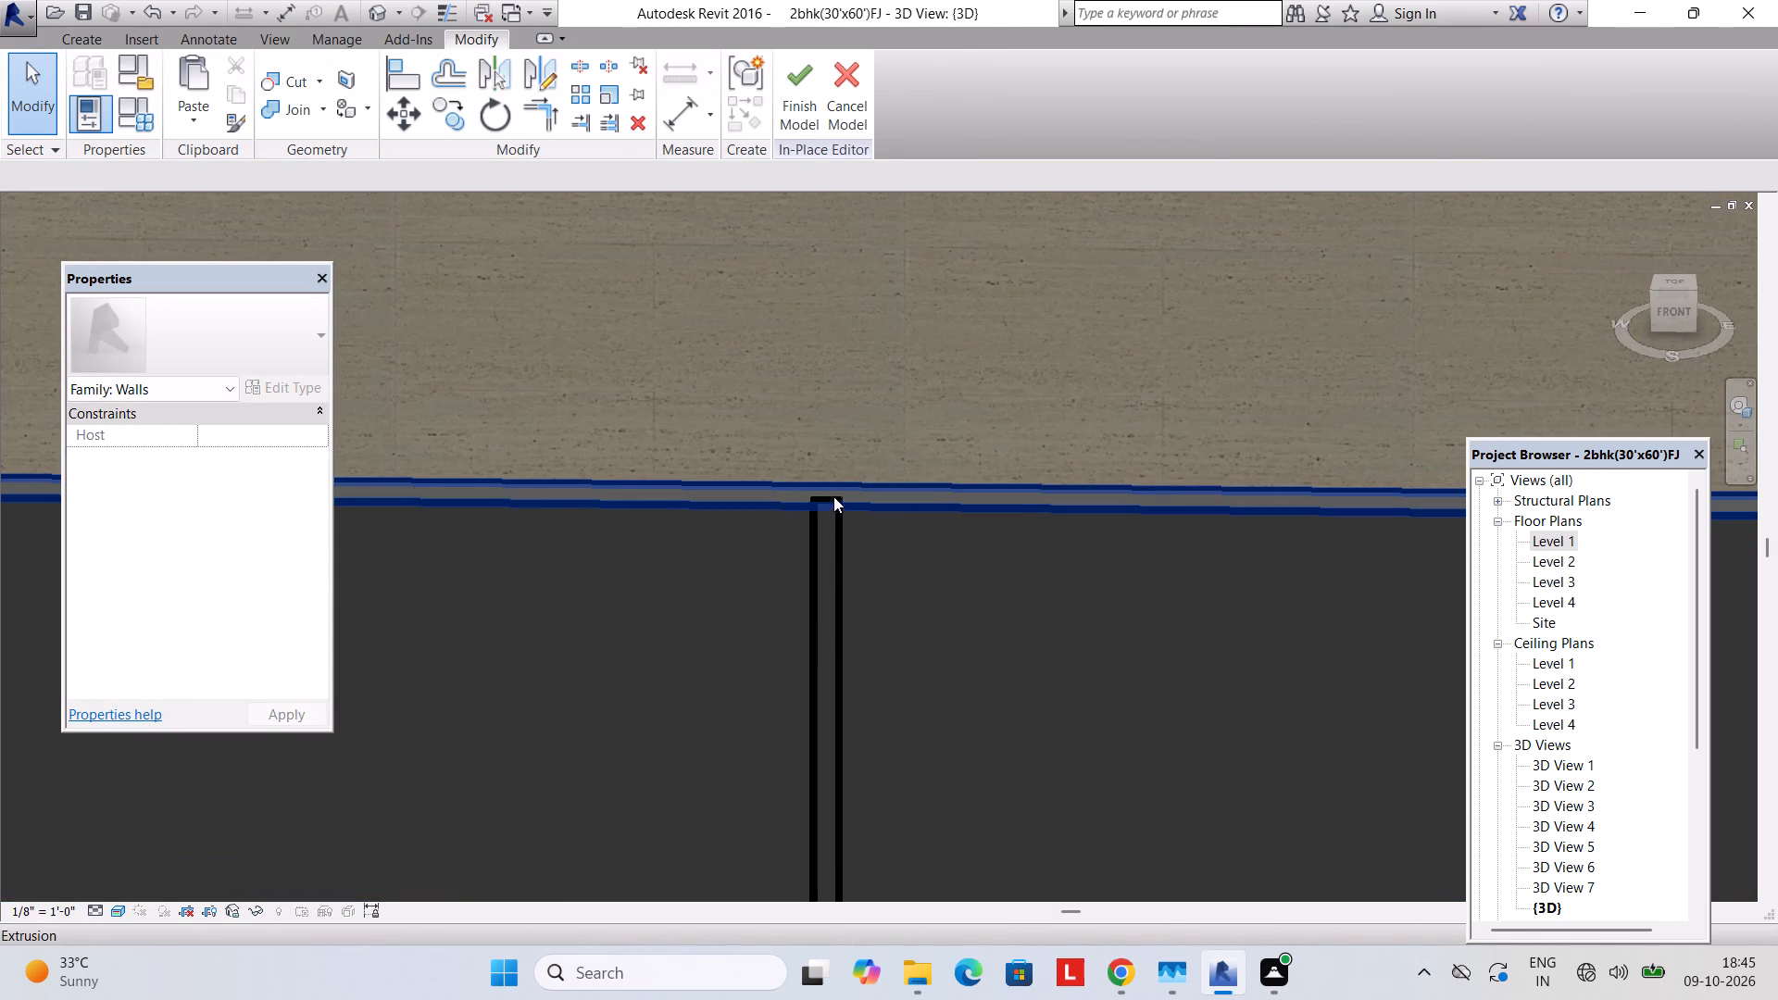
middle_click_drag(841, 507, 845, 569, "shift")
middle_click_drag(845, 511, 846, 606)
middle_click_drag(847, 598, 854, 246)
scroll(856, 314, "down", 1, "shift")
middle_click_drag(859, 325, 898, 494, "shift")
middle_click_drag(932, 509, 690, 88)
middle_click_drag(1000, 505, 746, 101)
middle_click_drag(896, 345, 871, 248)
middle_click_drag(901, 290, 938, 389, "shift")
middle_click_drag(1044, 396, 811, 313)
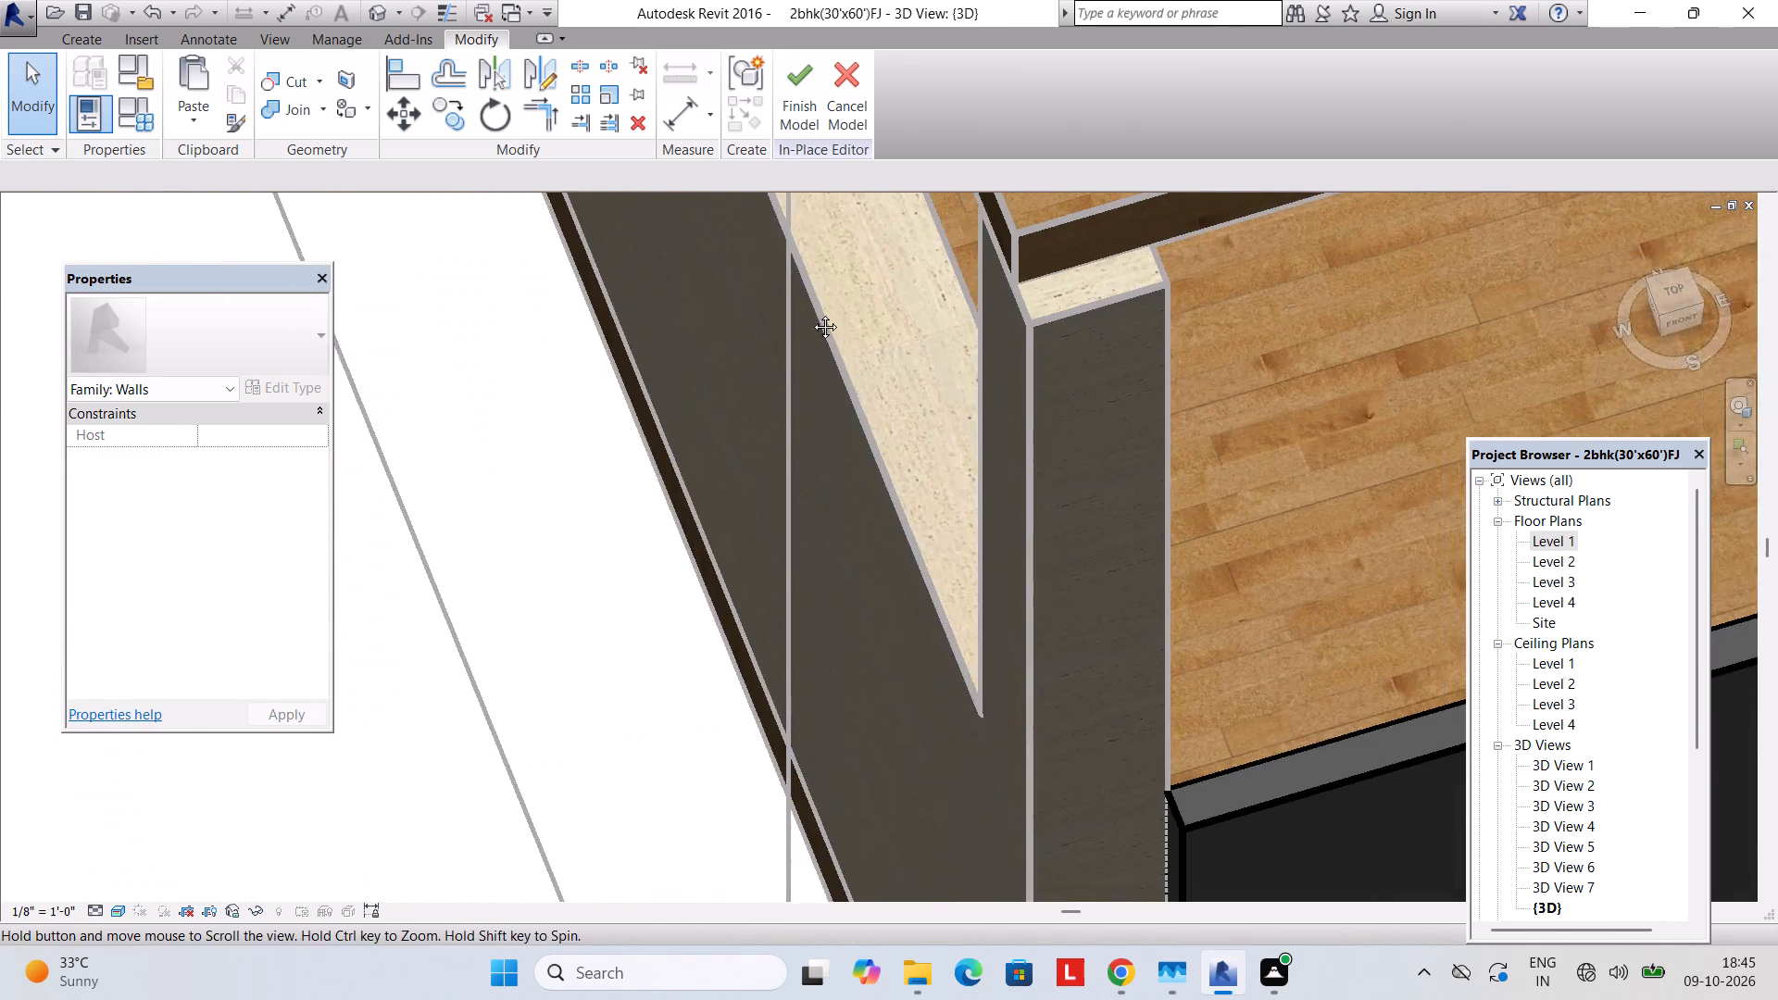
middle_click_drag(811, 313, 579, 236)
middle_click_drag(1132, 304, 615, 304)
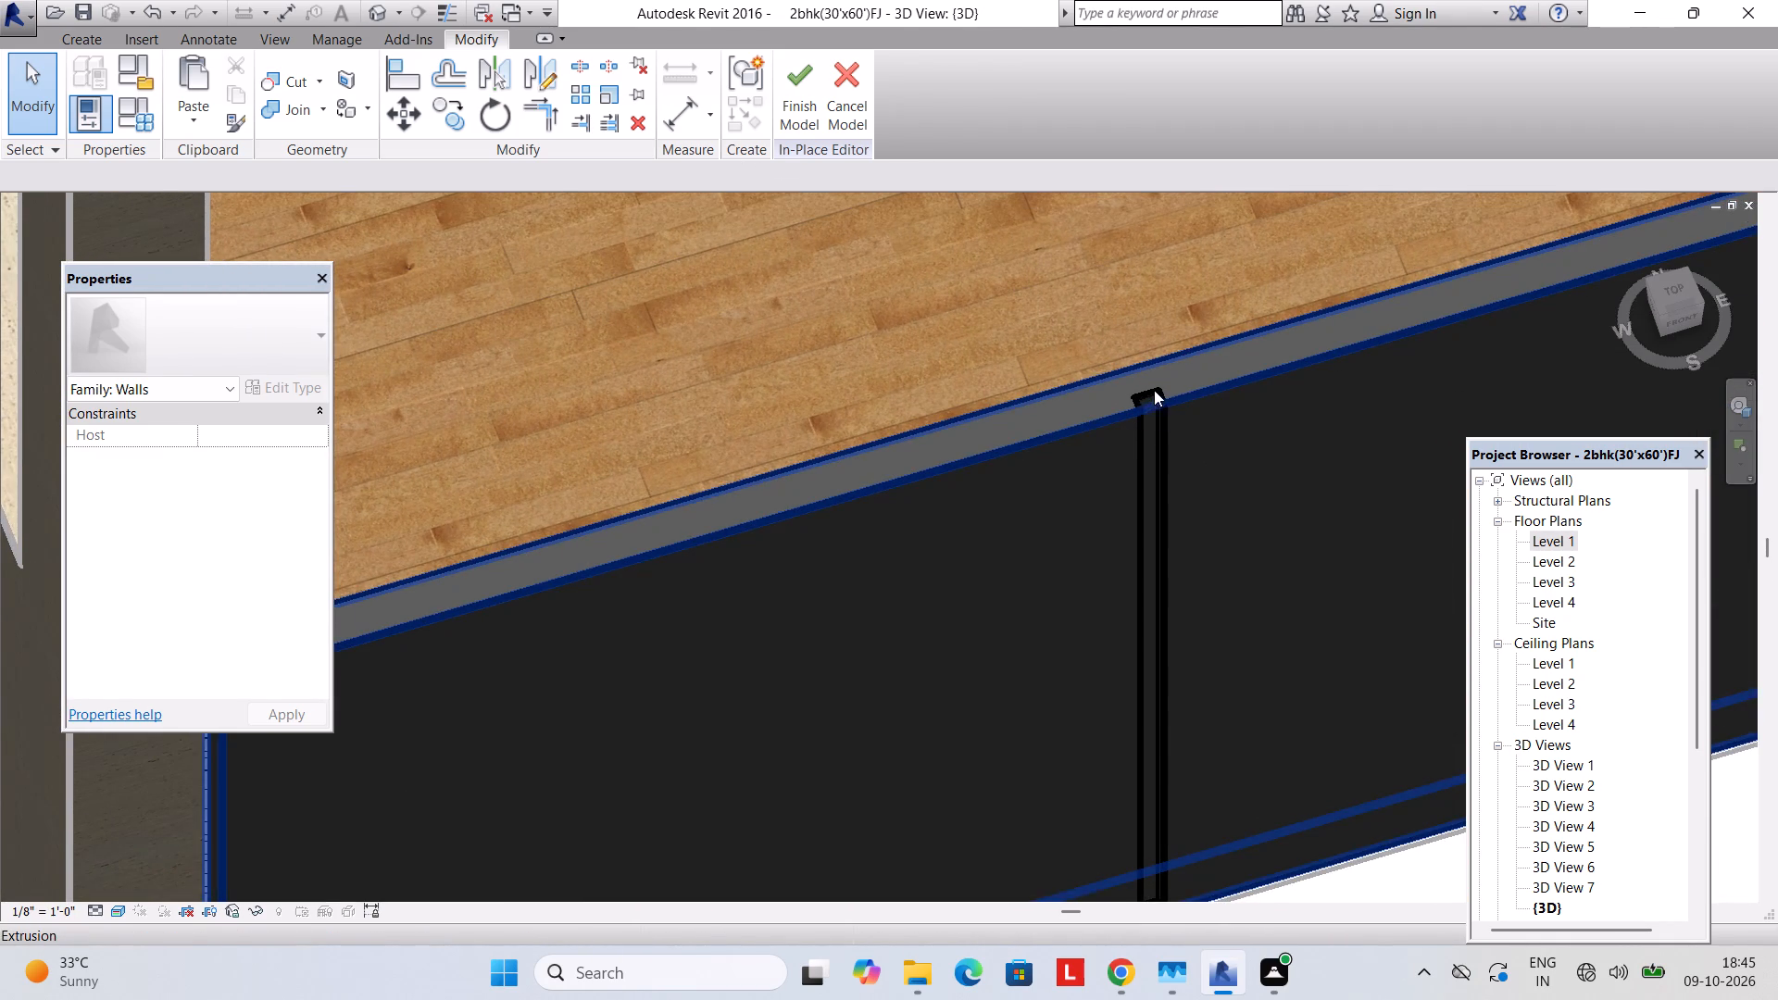
left_click(1154, 415)
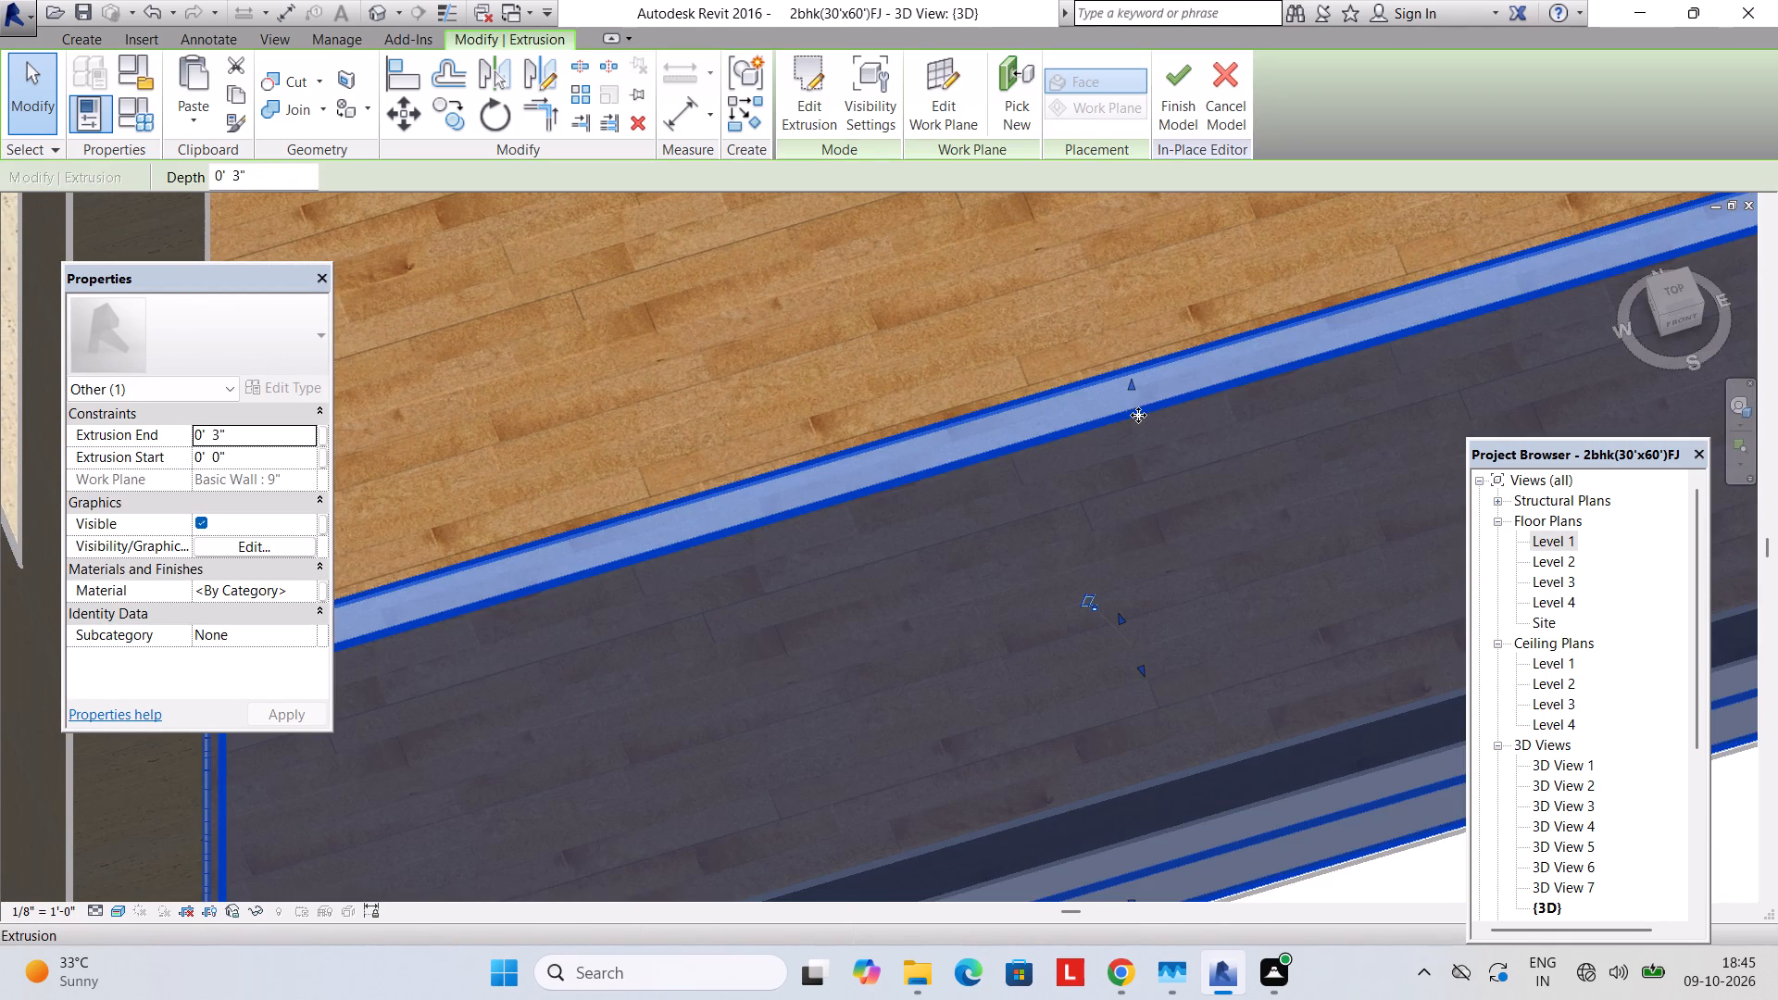
key("Escape")
left_click(827, 100)
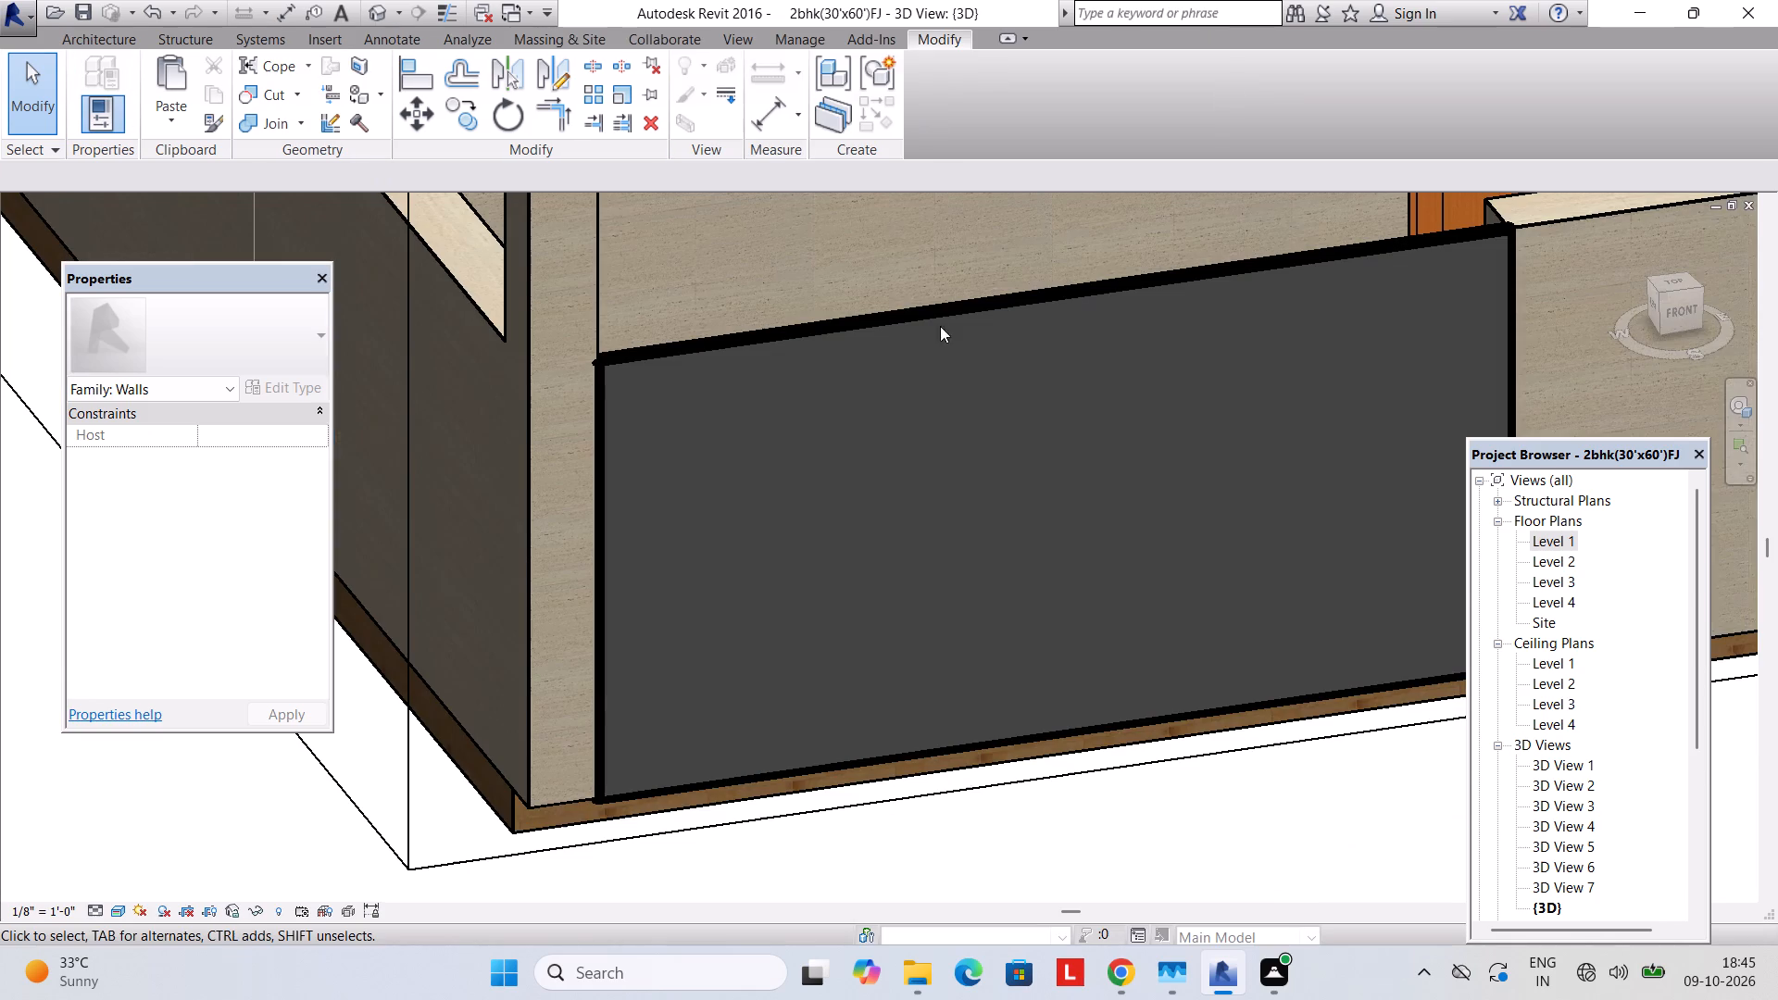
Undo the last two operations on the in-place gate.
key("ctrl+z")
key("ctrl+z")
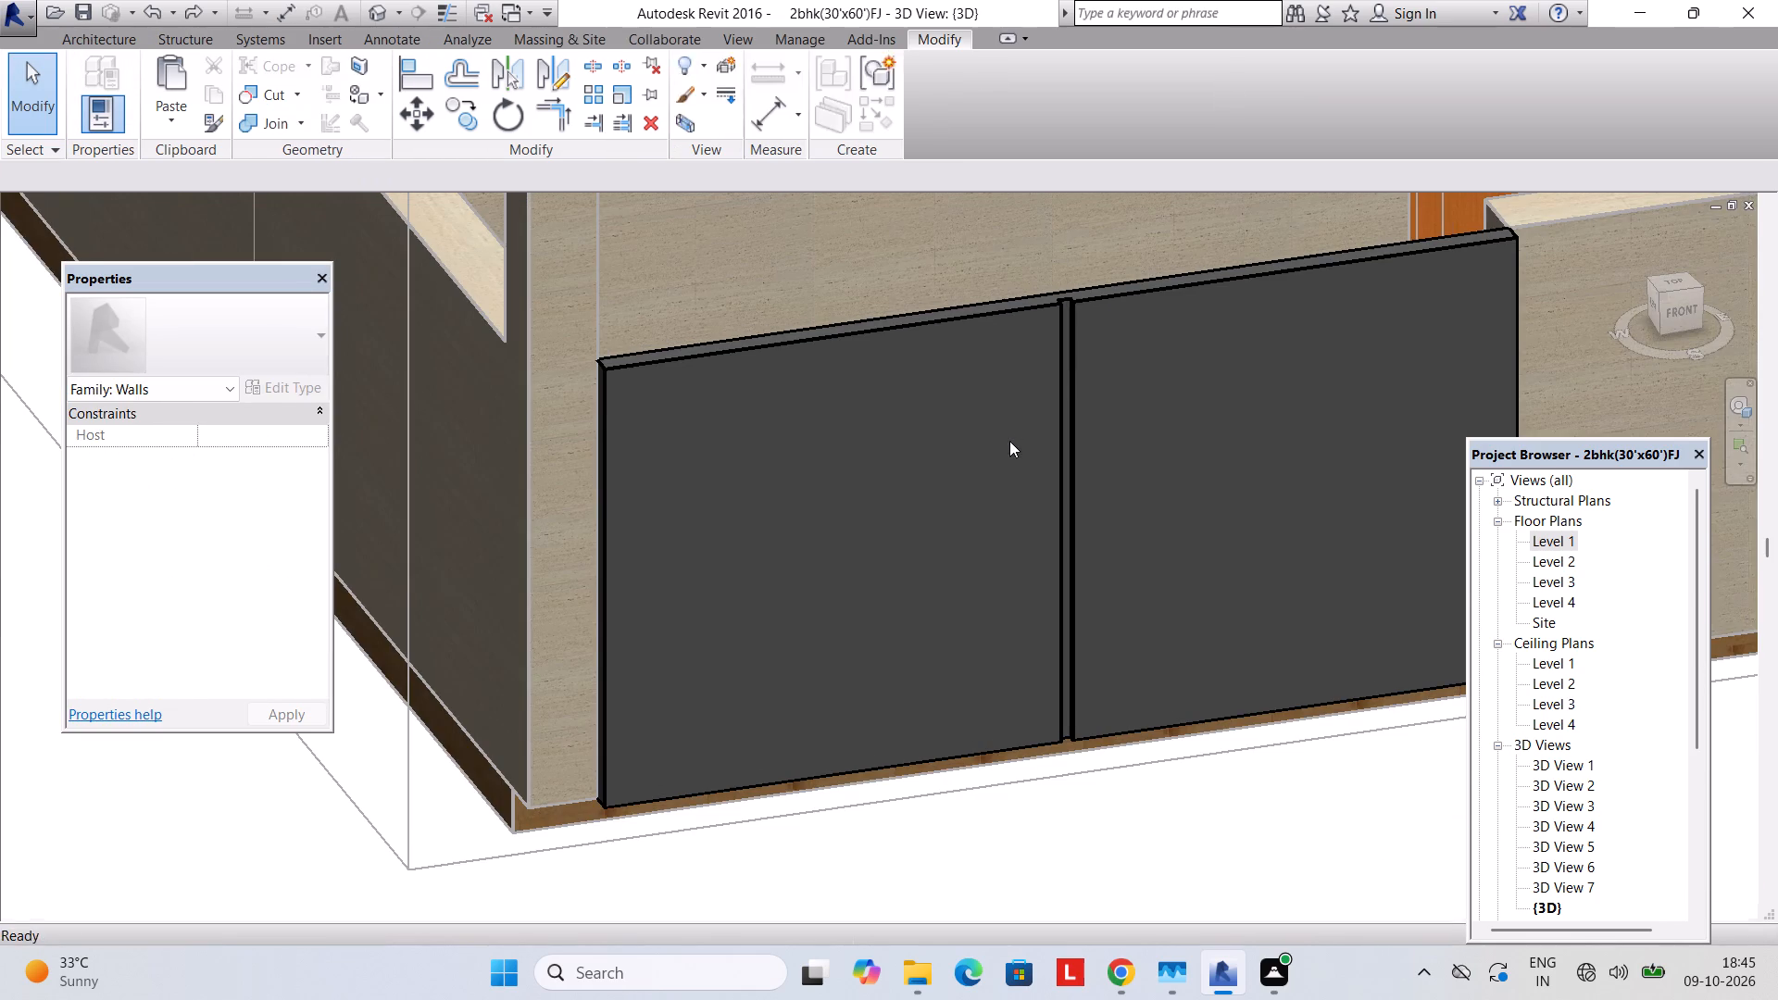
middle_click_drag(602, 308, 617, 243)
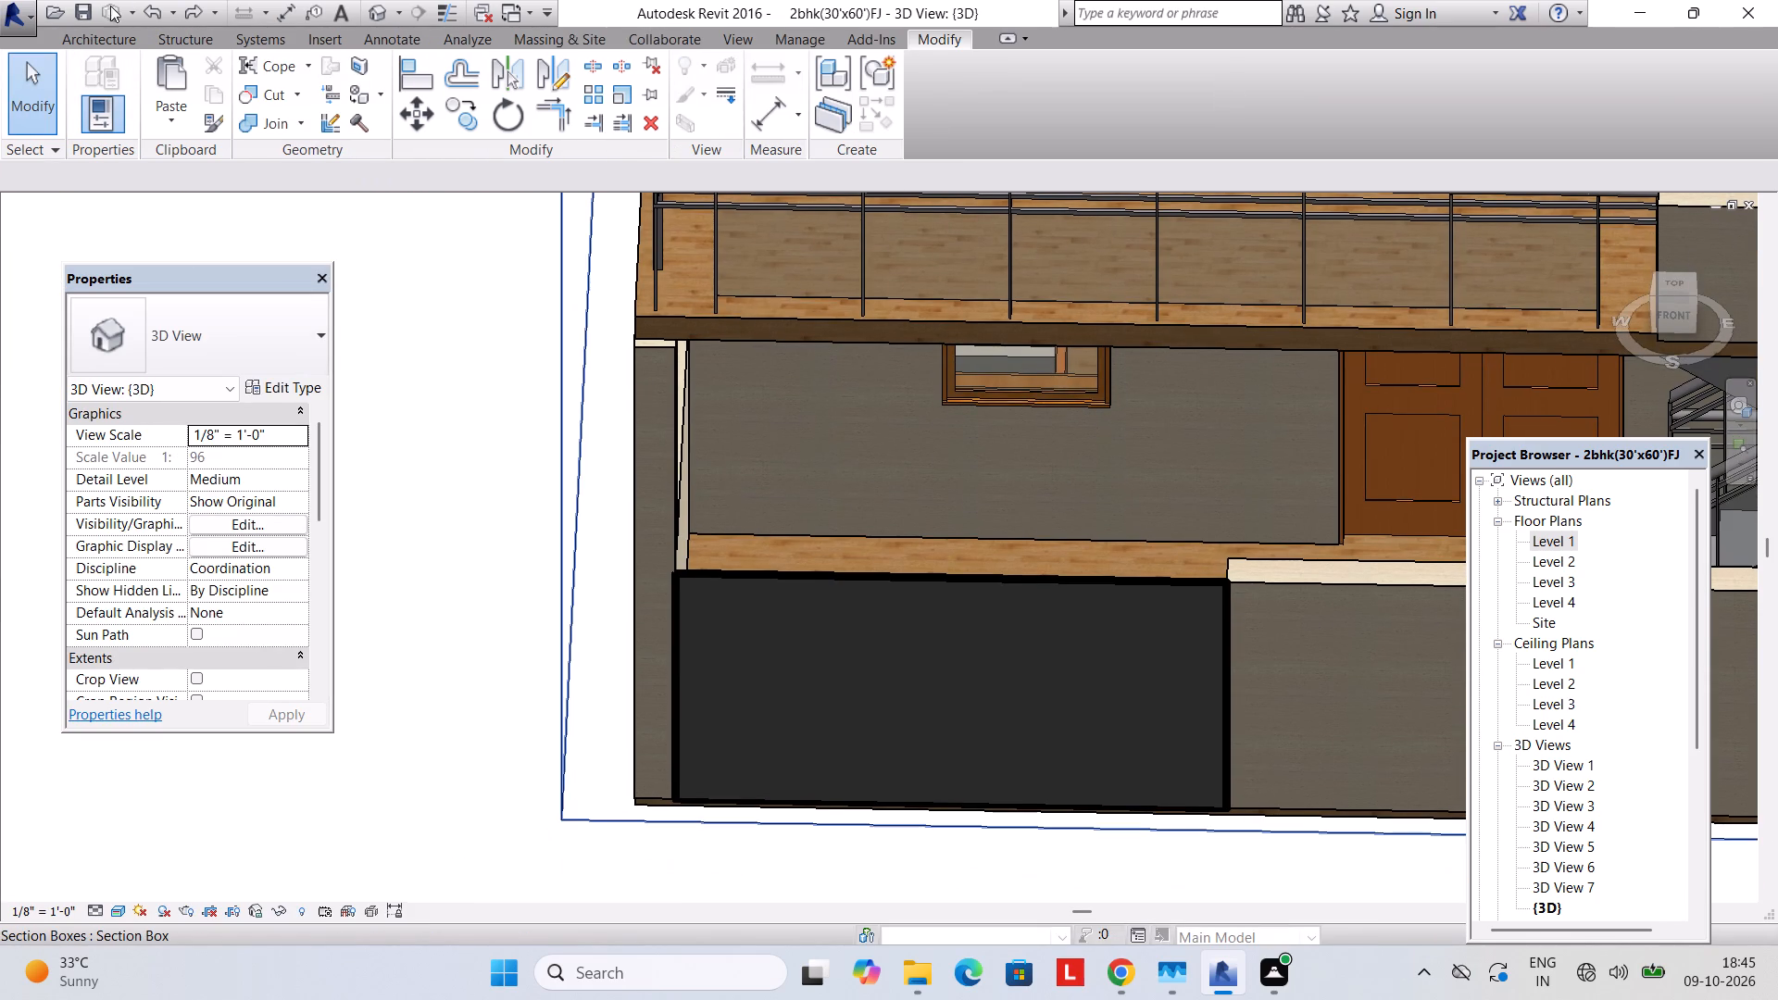
Reopen the gate for in-place editing, start a void extrusion and set its work plane to the face of the central groove.
left_click(97, 31)
left_click(1027, 572)
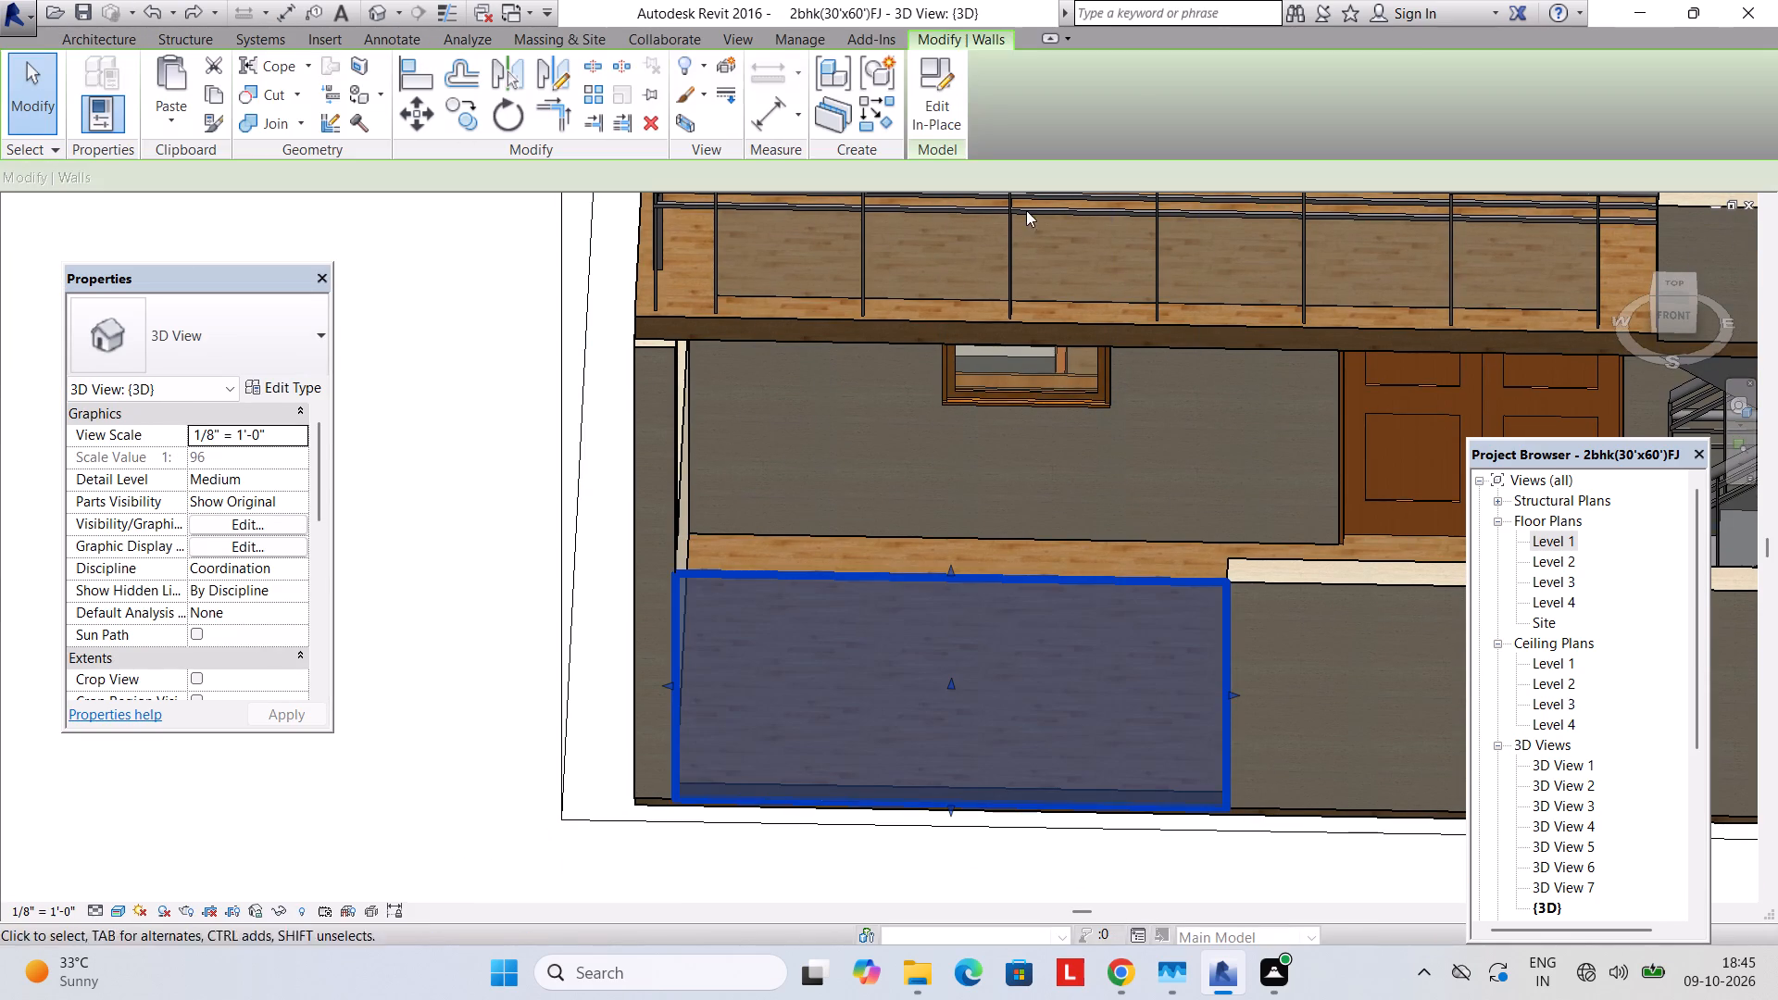
left_click(932, 99)
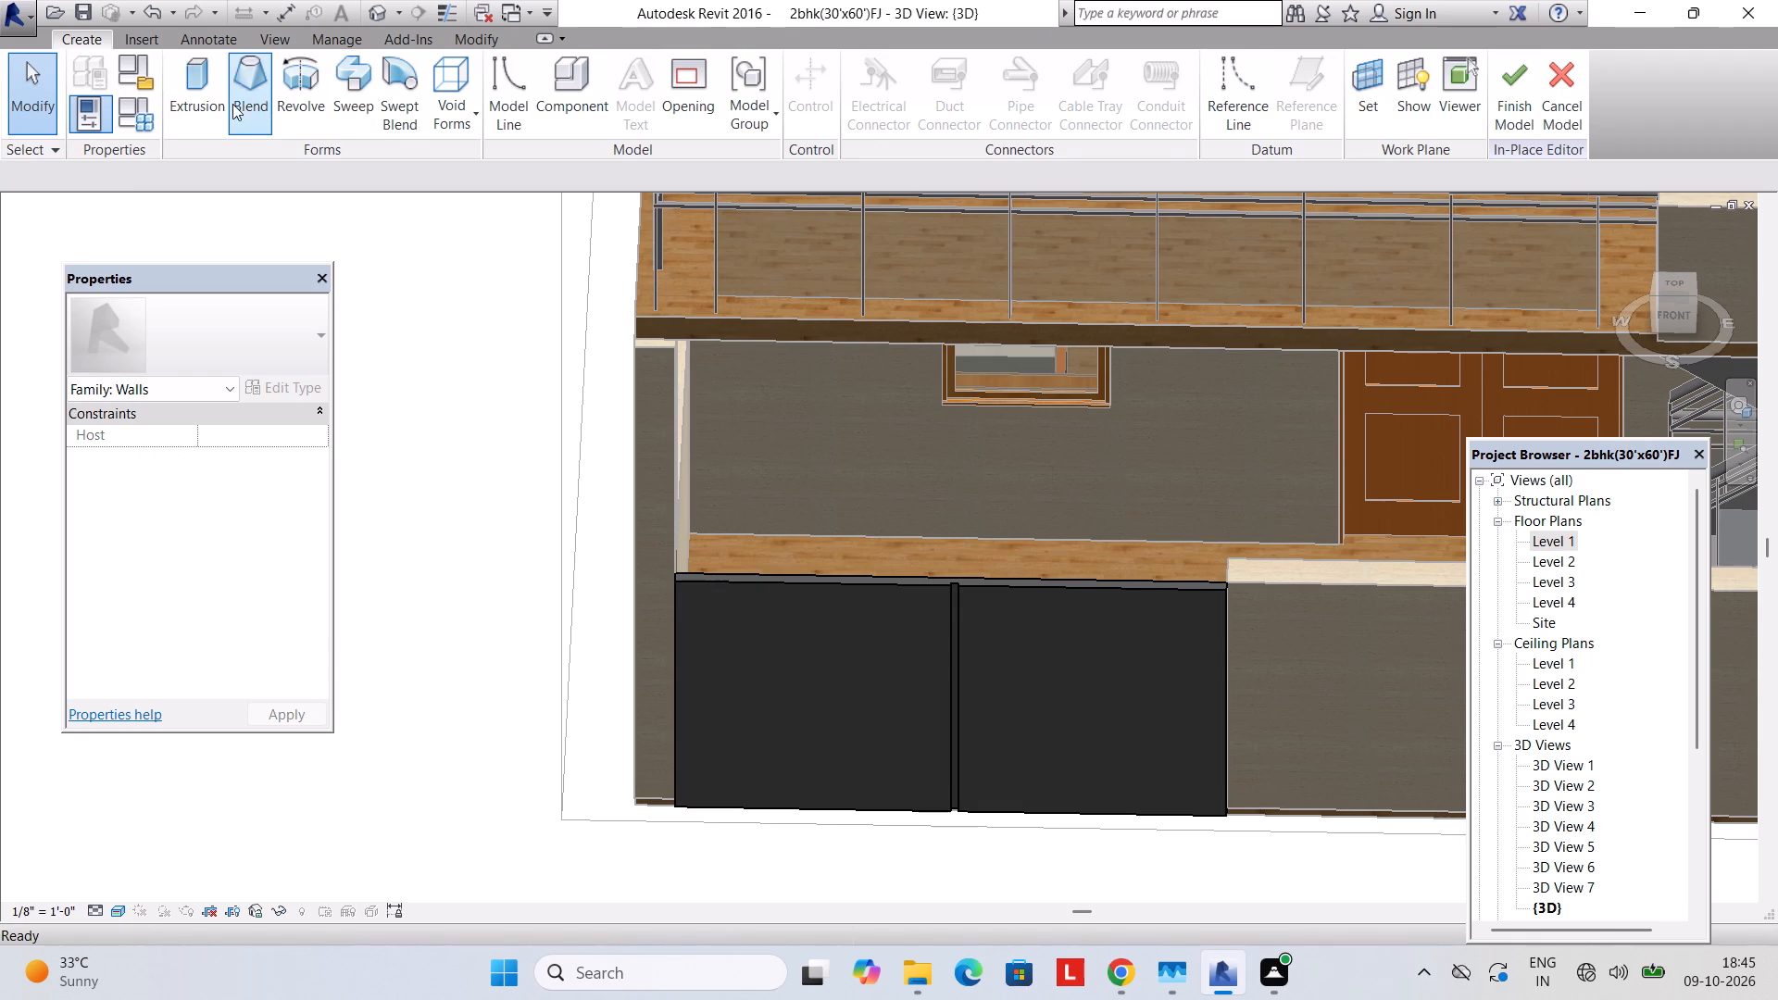
left_click(212, 103)
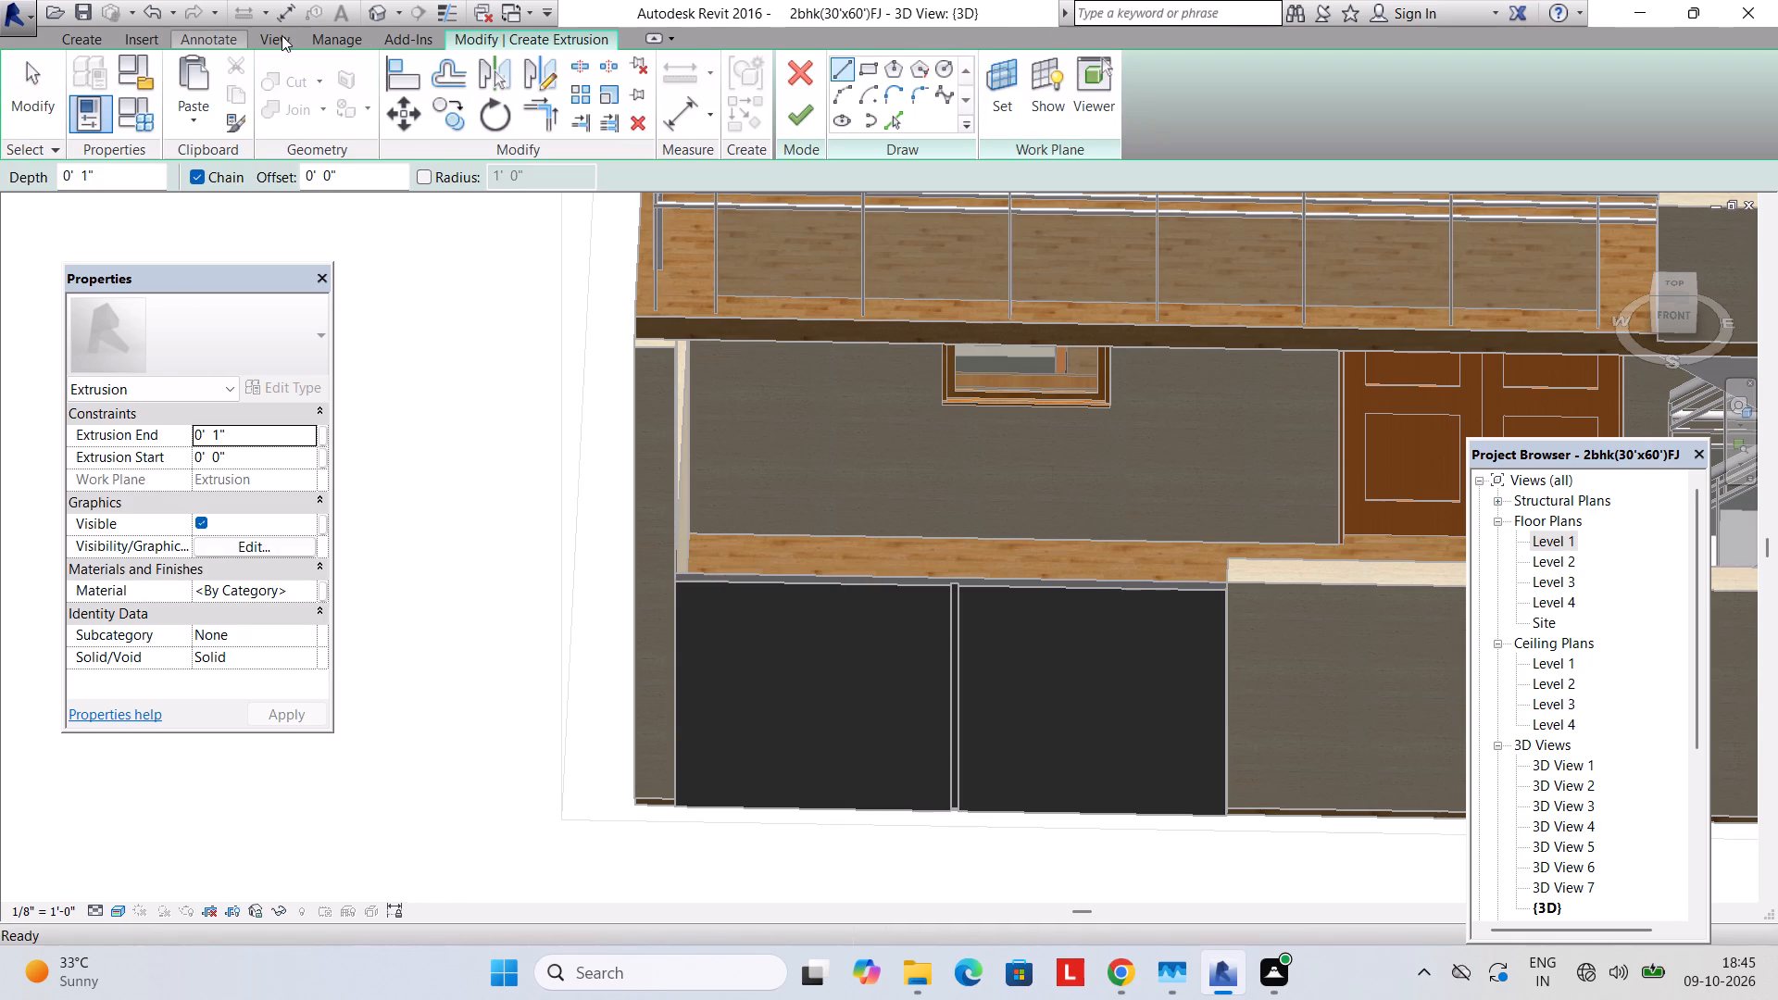
left_click(801, 80)
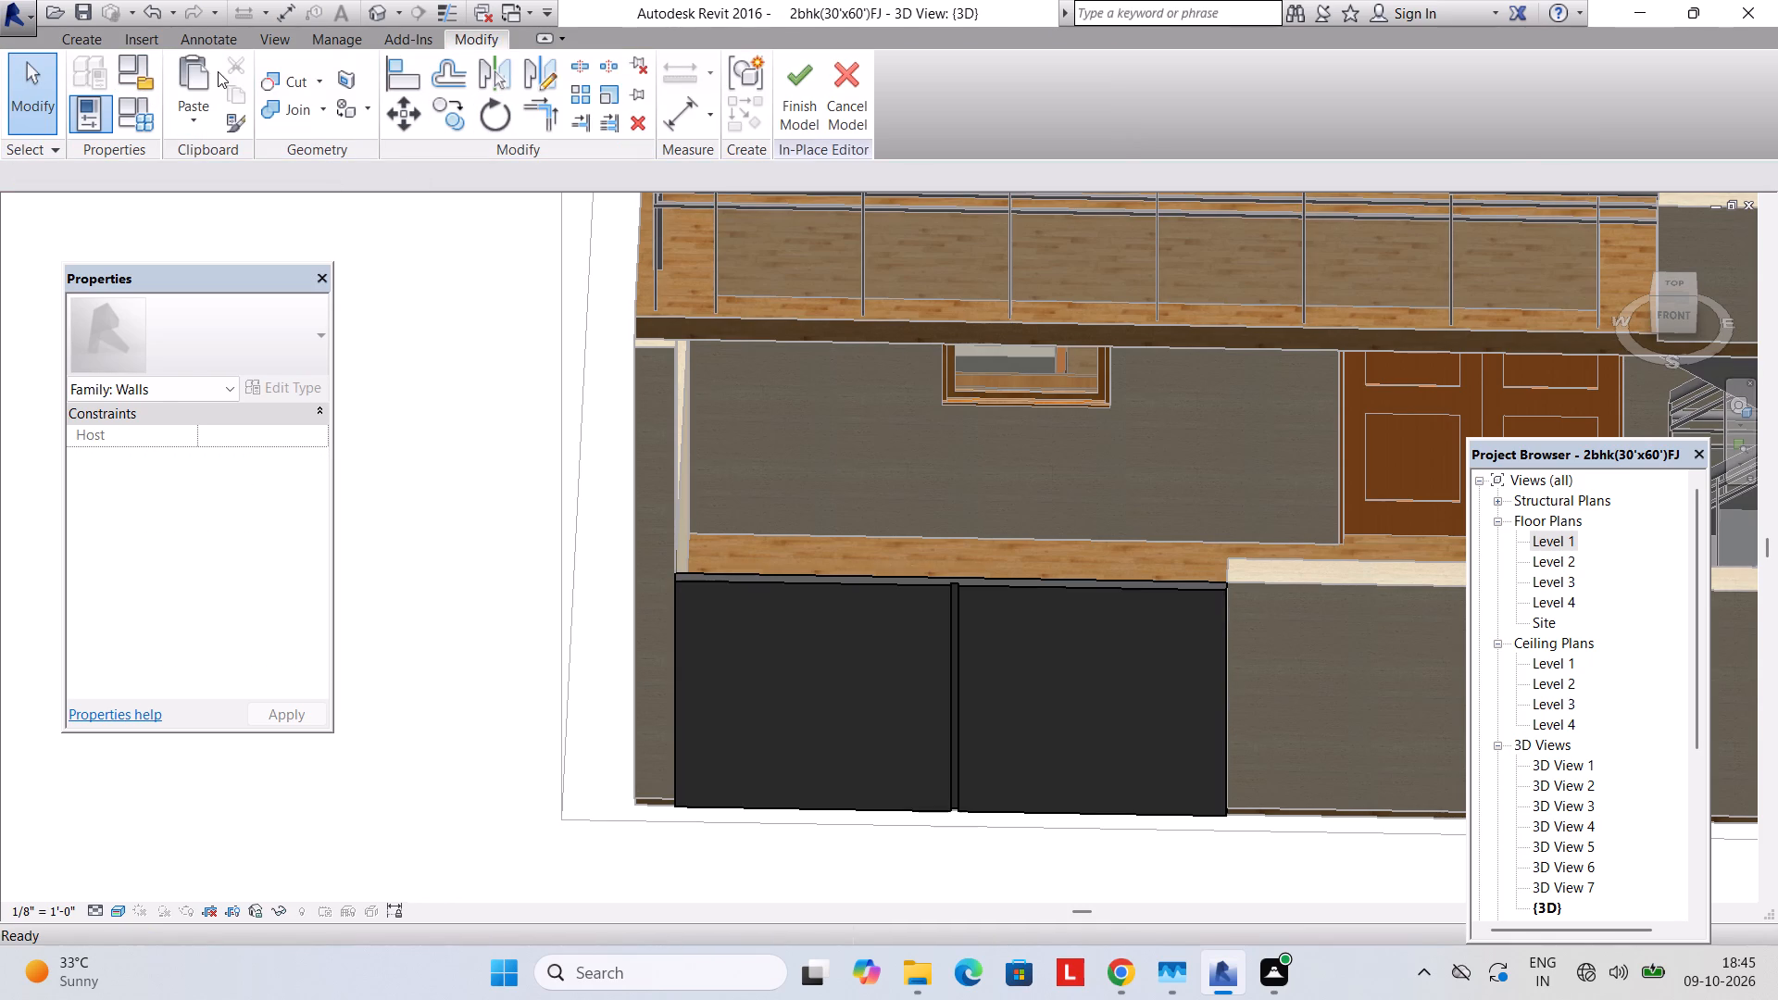
left_click(69, 41)
left_click(459, 131)
left_click(477, 171)
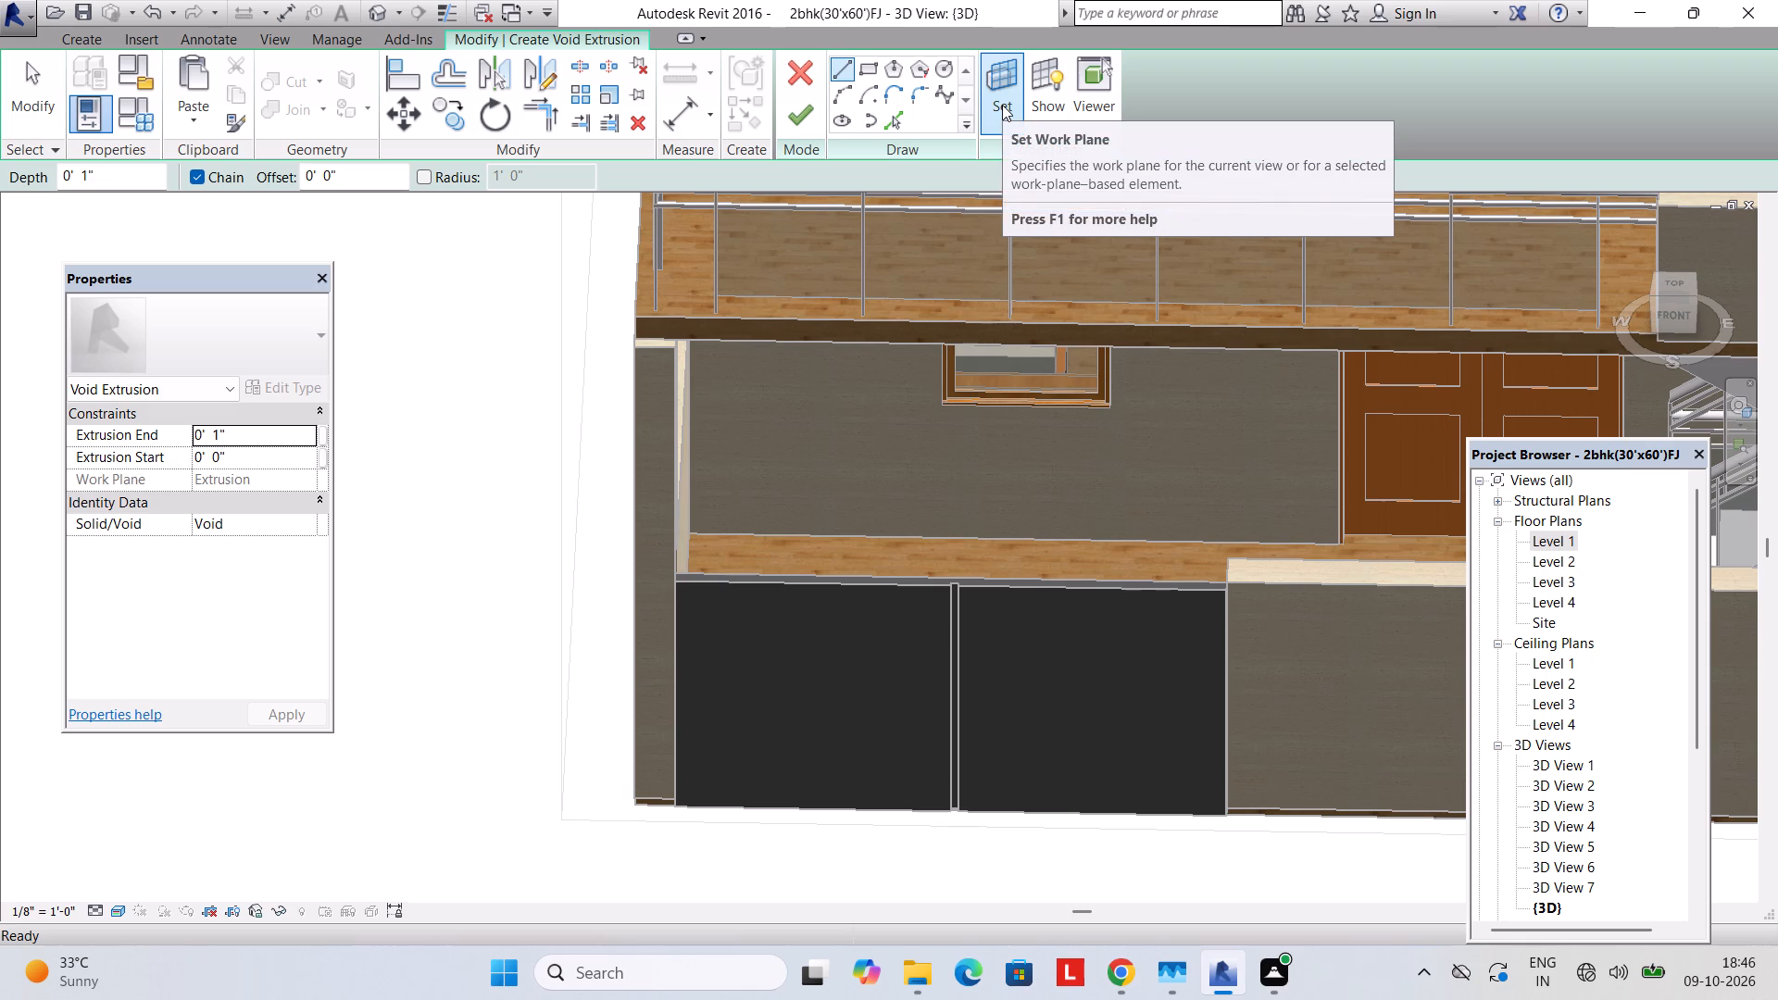
left_click(1002, 105)
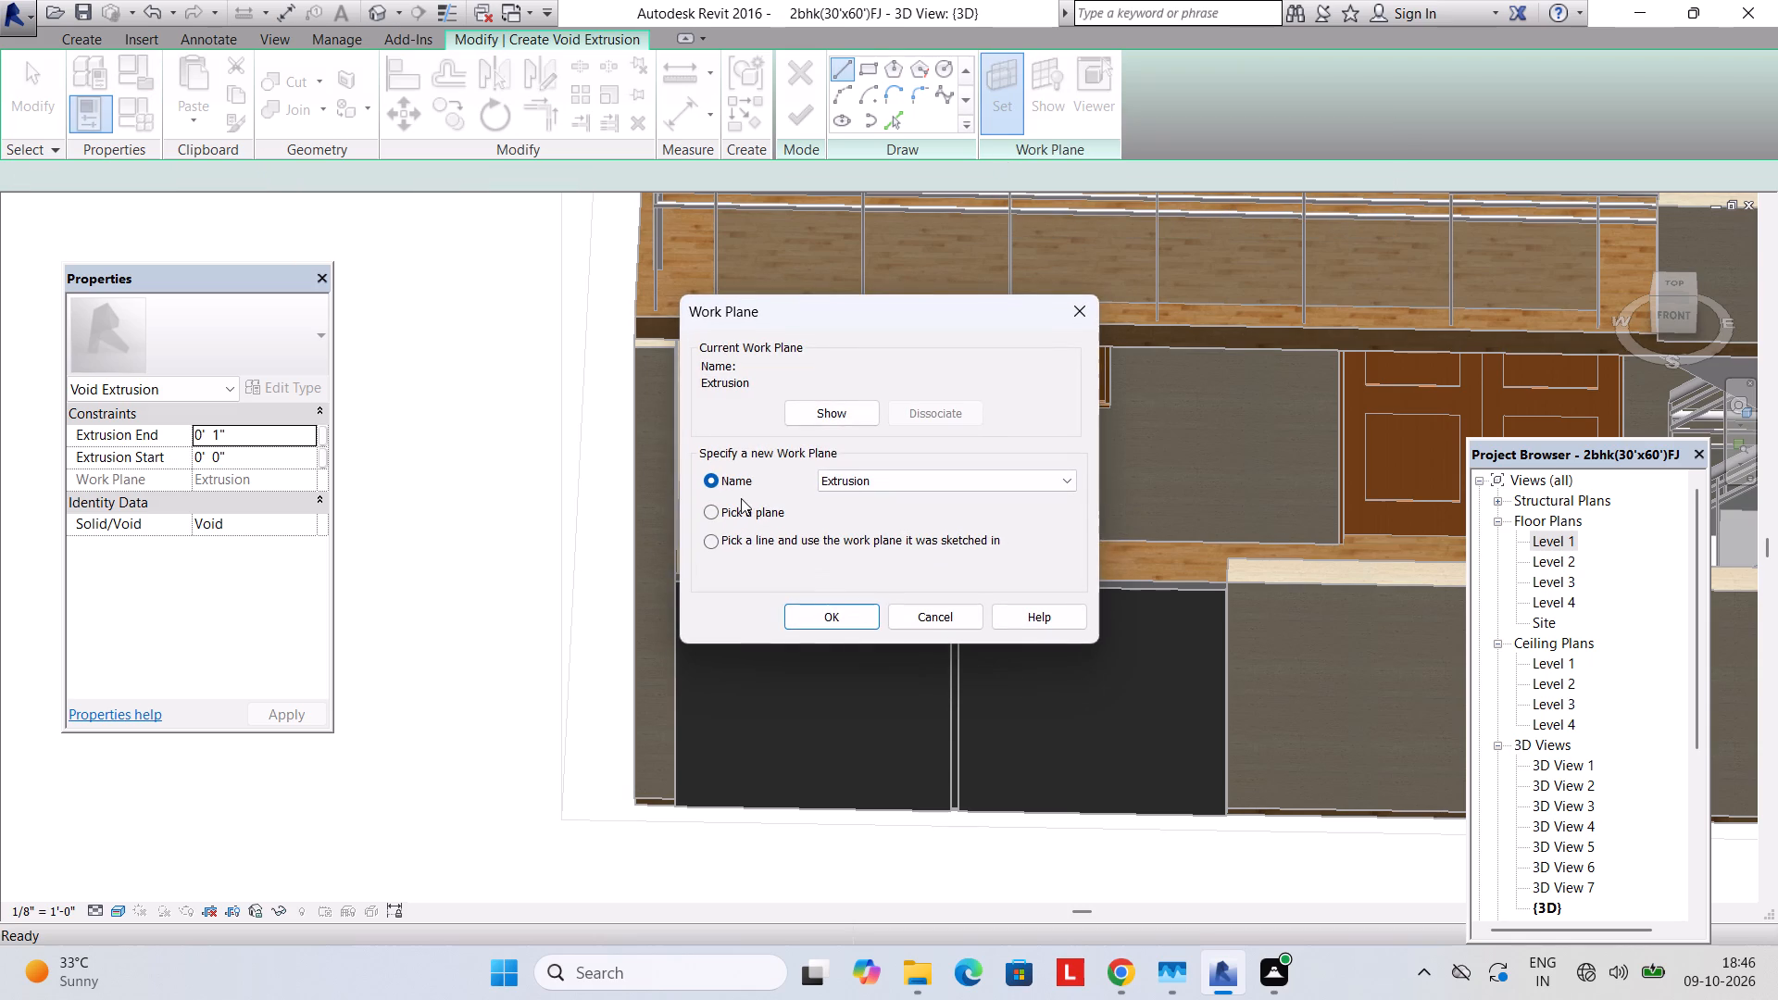
double_click(741, 498)
left_click(741, 504)
left_click(814, 618)
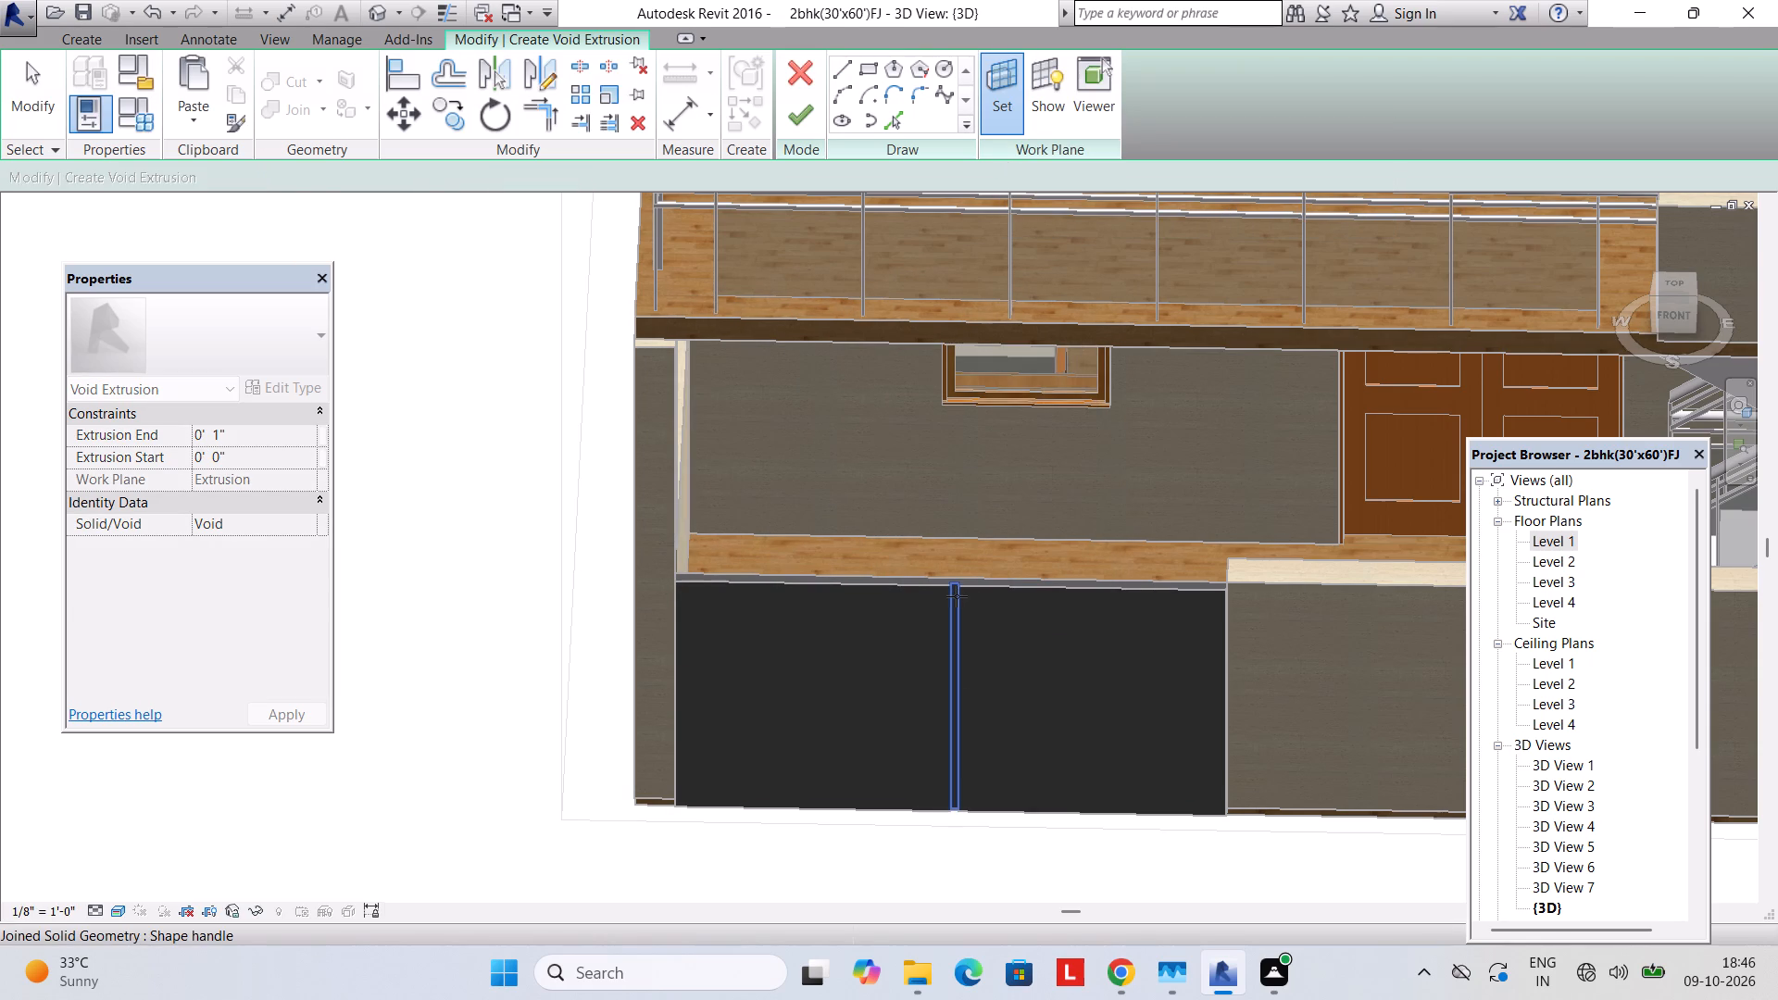
left_click(957, 596)
Sketch a narrow rectangle over the central groove, from the gate's top edge to its bottom edge.
left_click(860, 72)
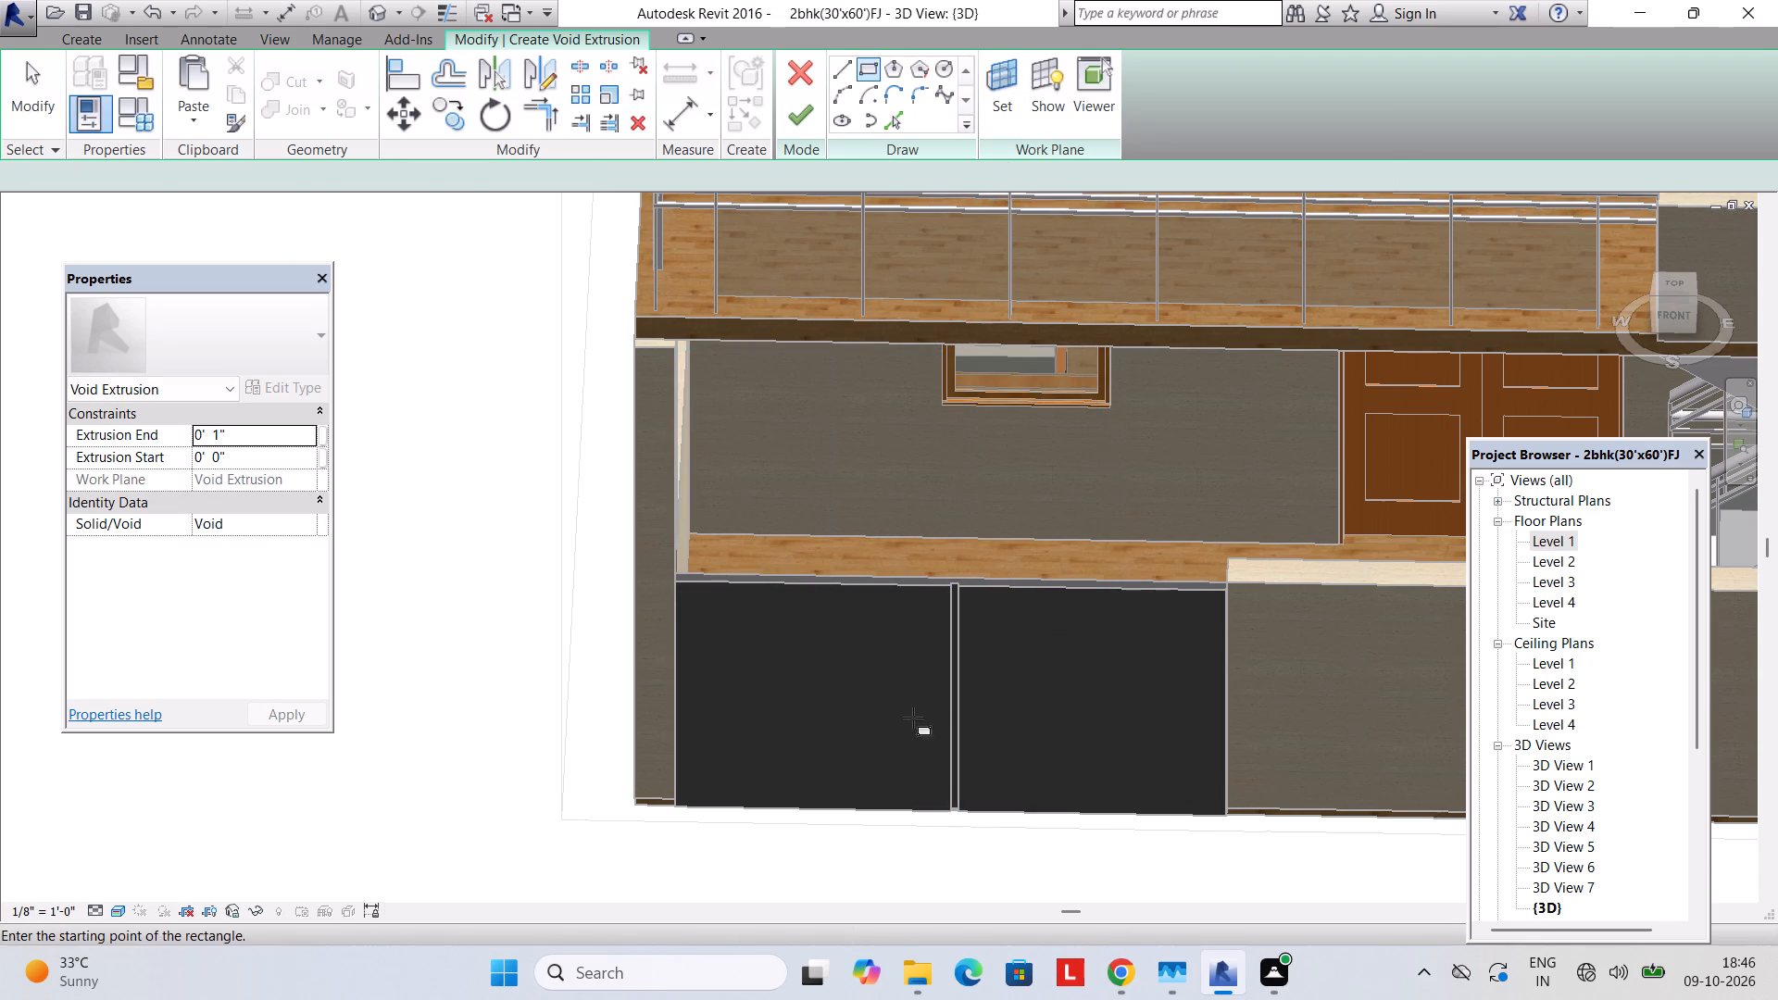
scroll(916, 708, "up", 2)
left_click(955, 542)
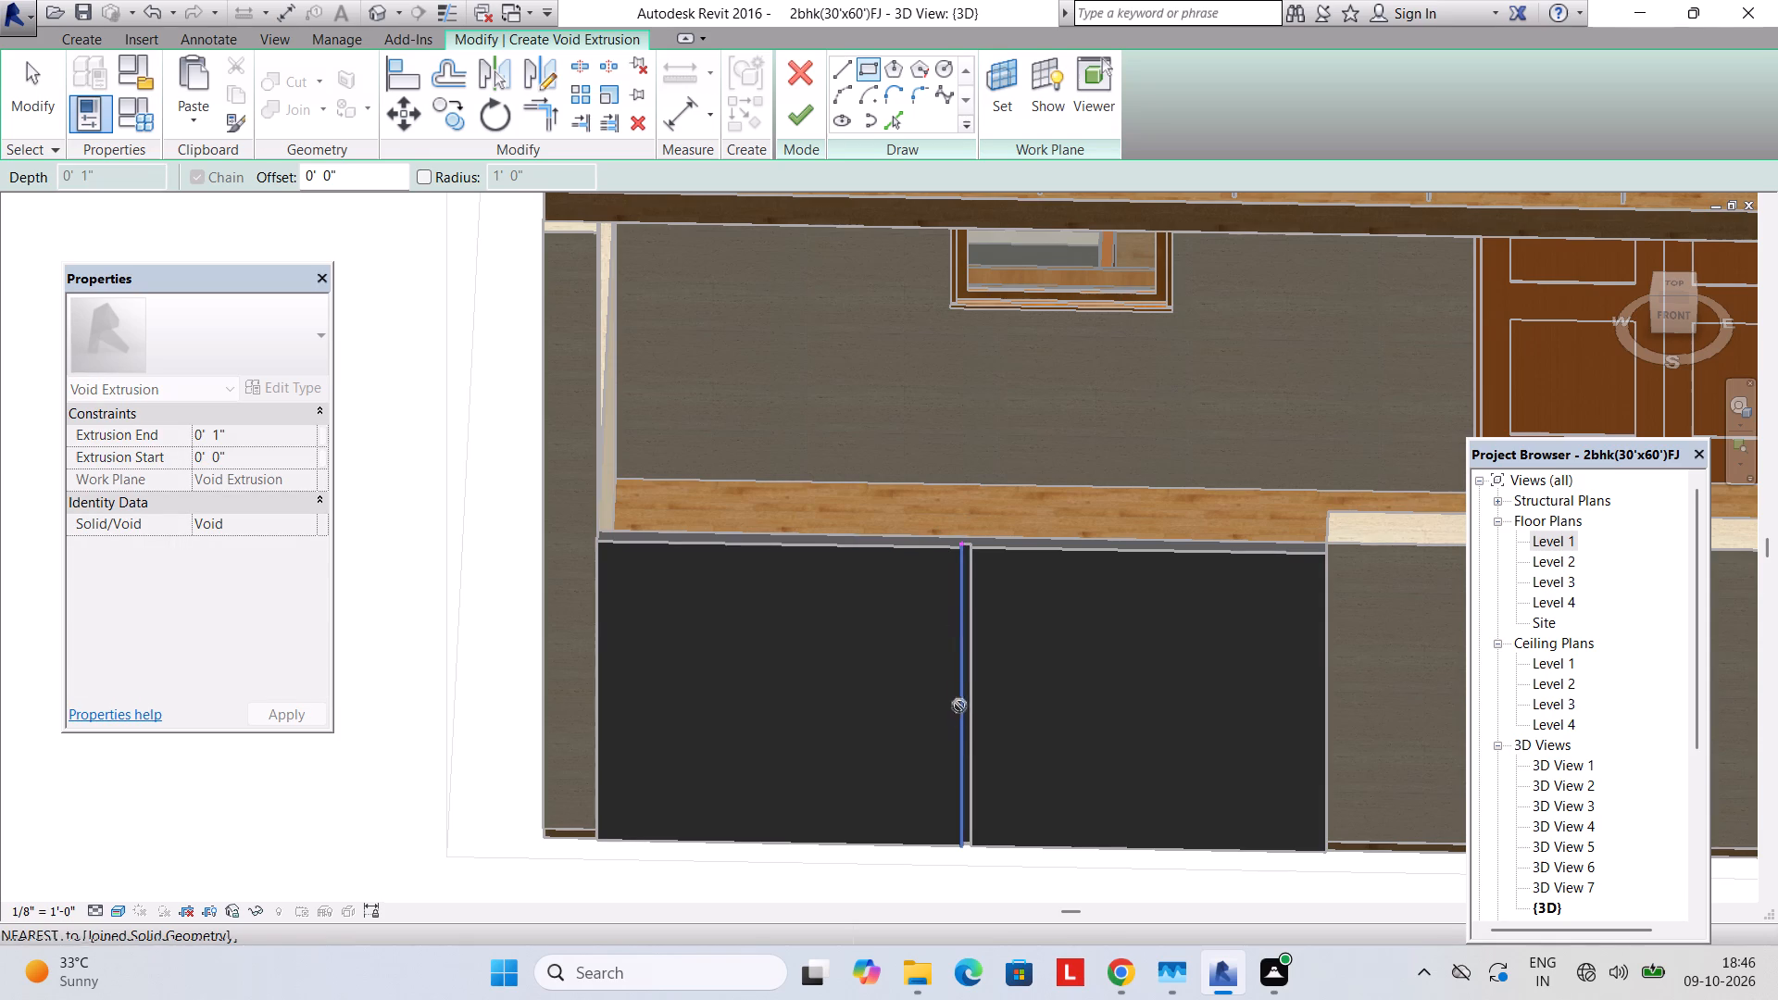
scroll(974, 842, "up", 5)
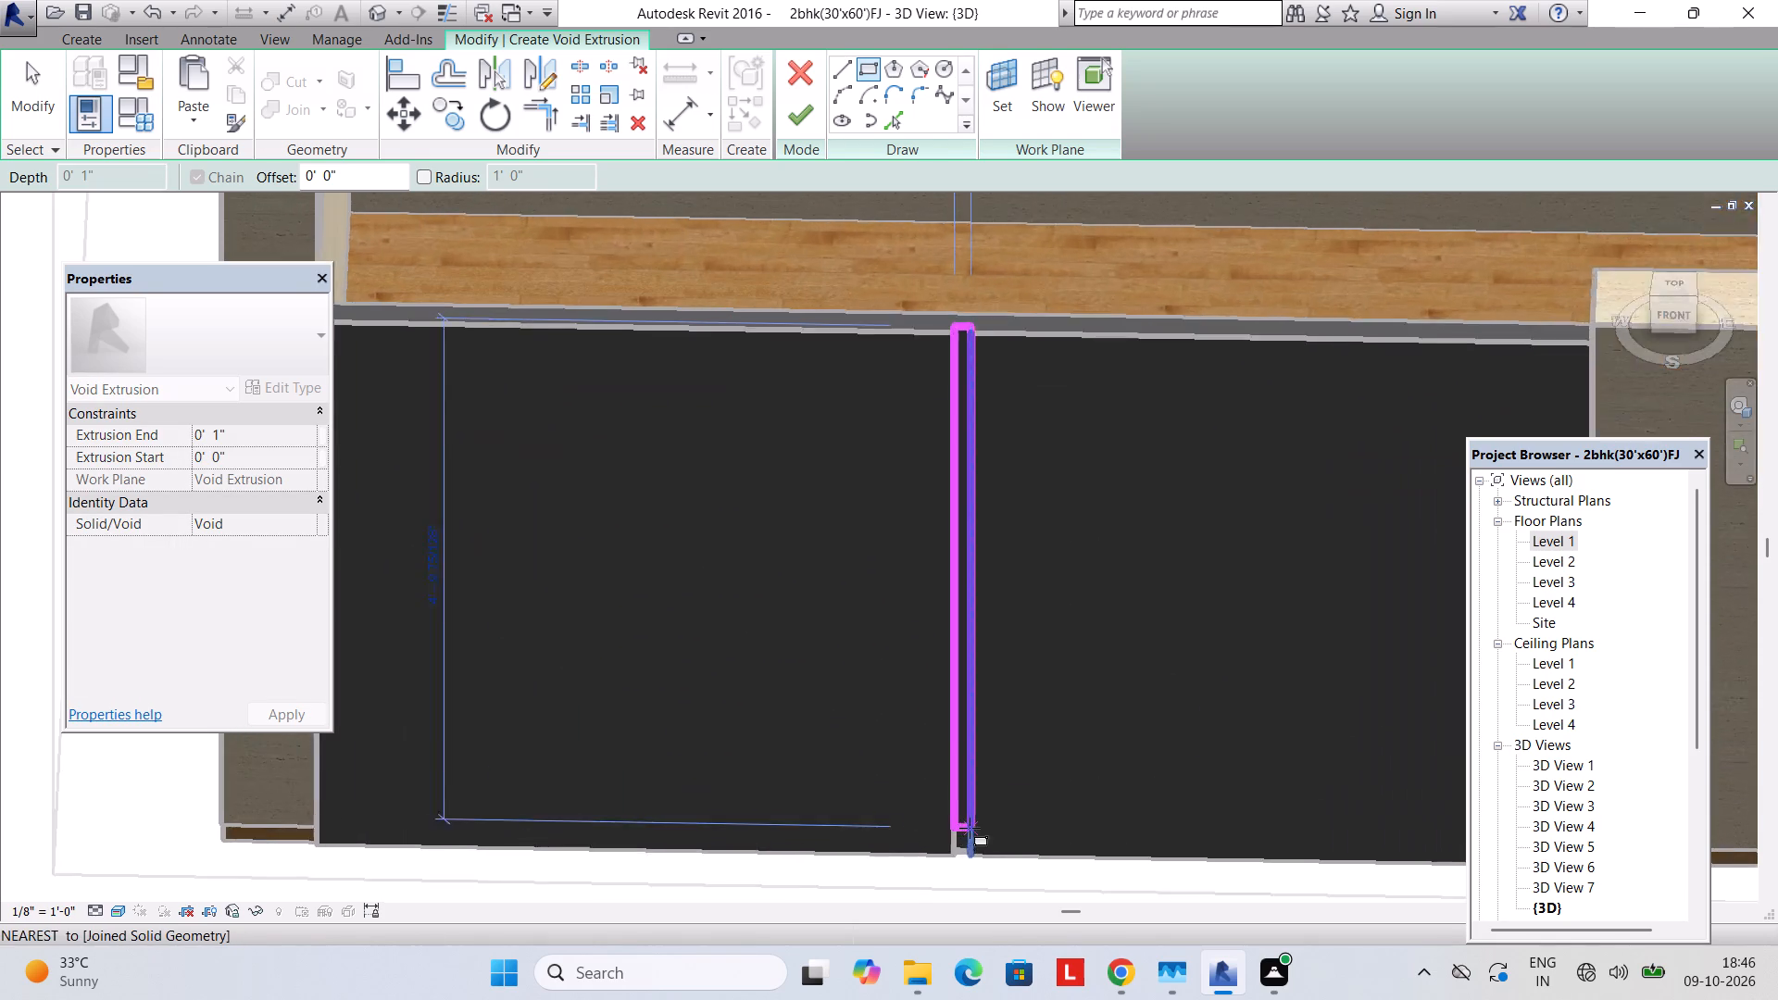
scroll(969, 855, "up", 3)
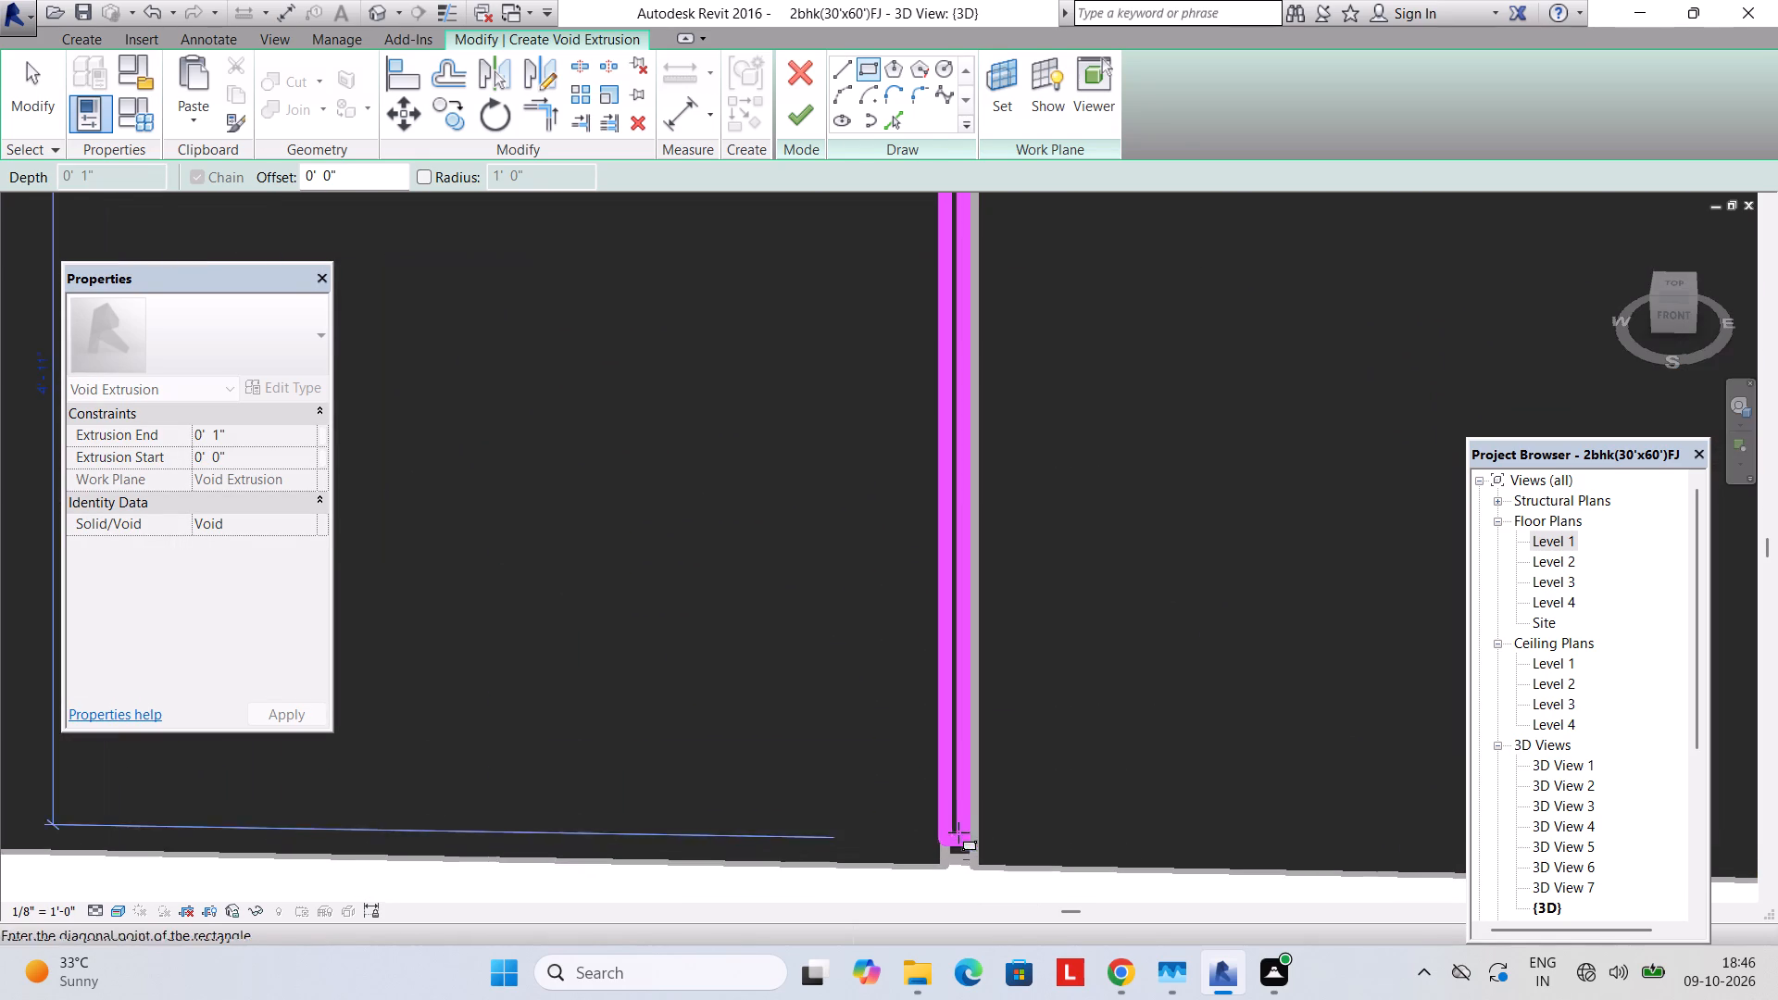
middle_click_drag(963, 855, 977, 754)
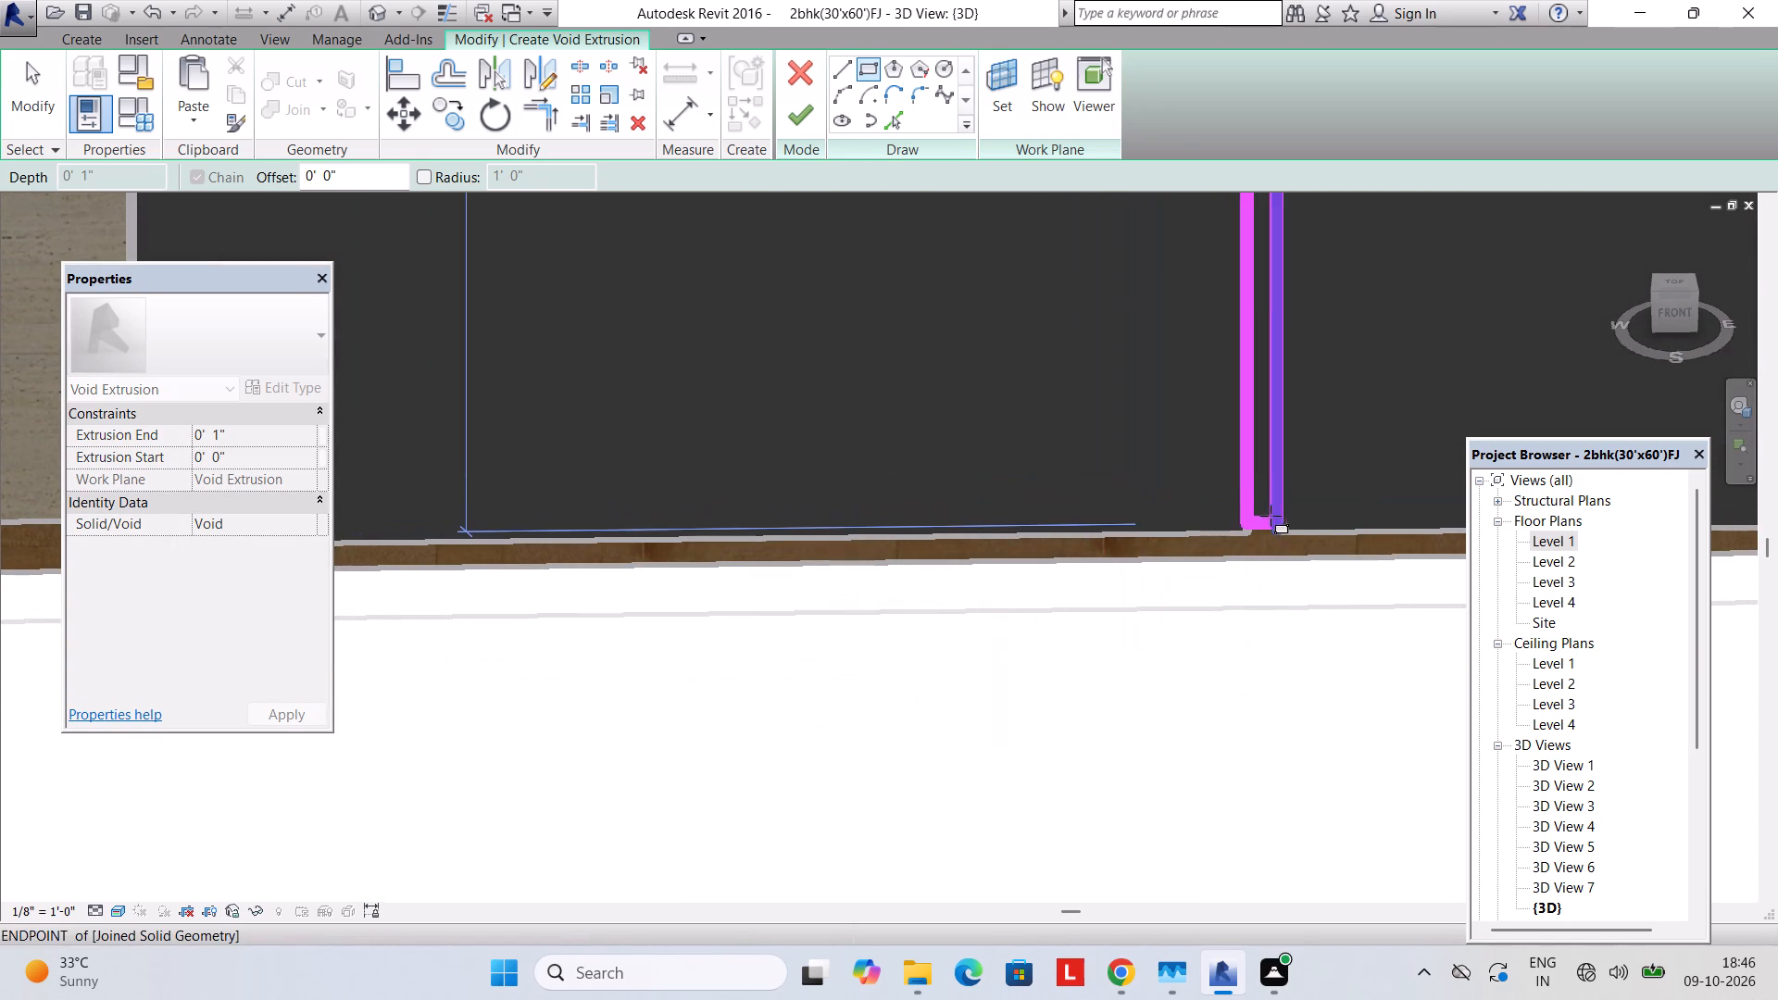
left_click(1282, 526)
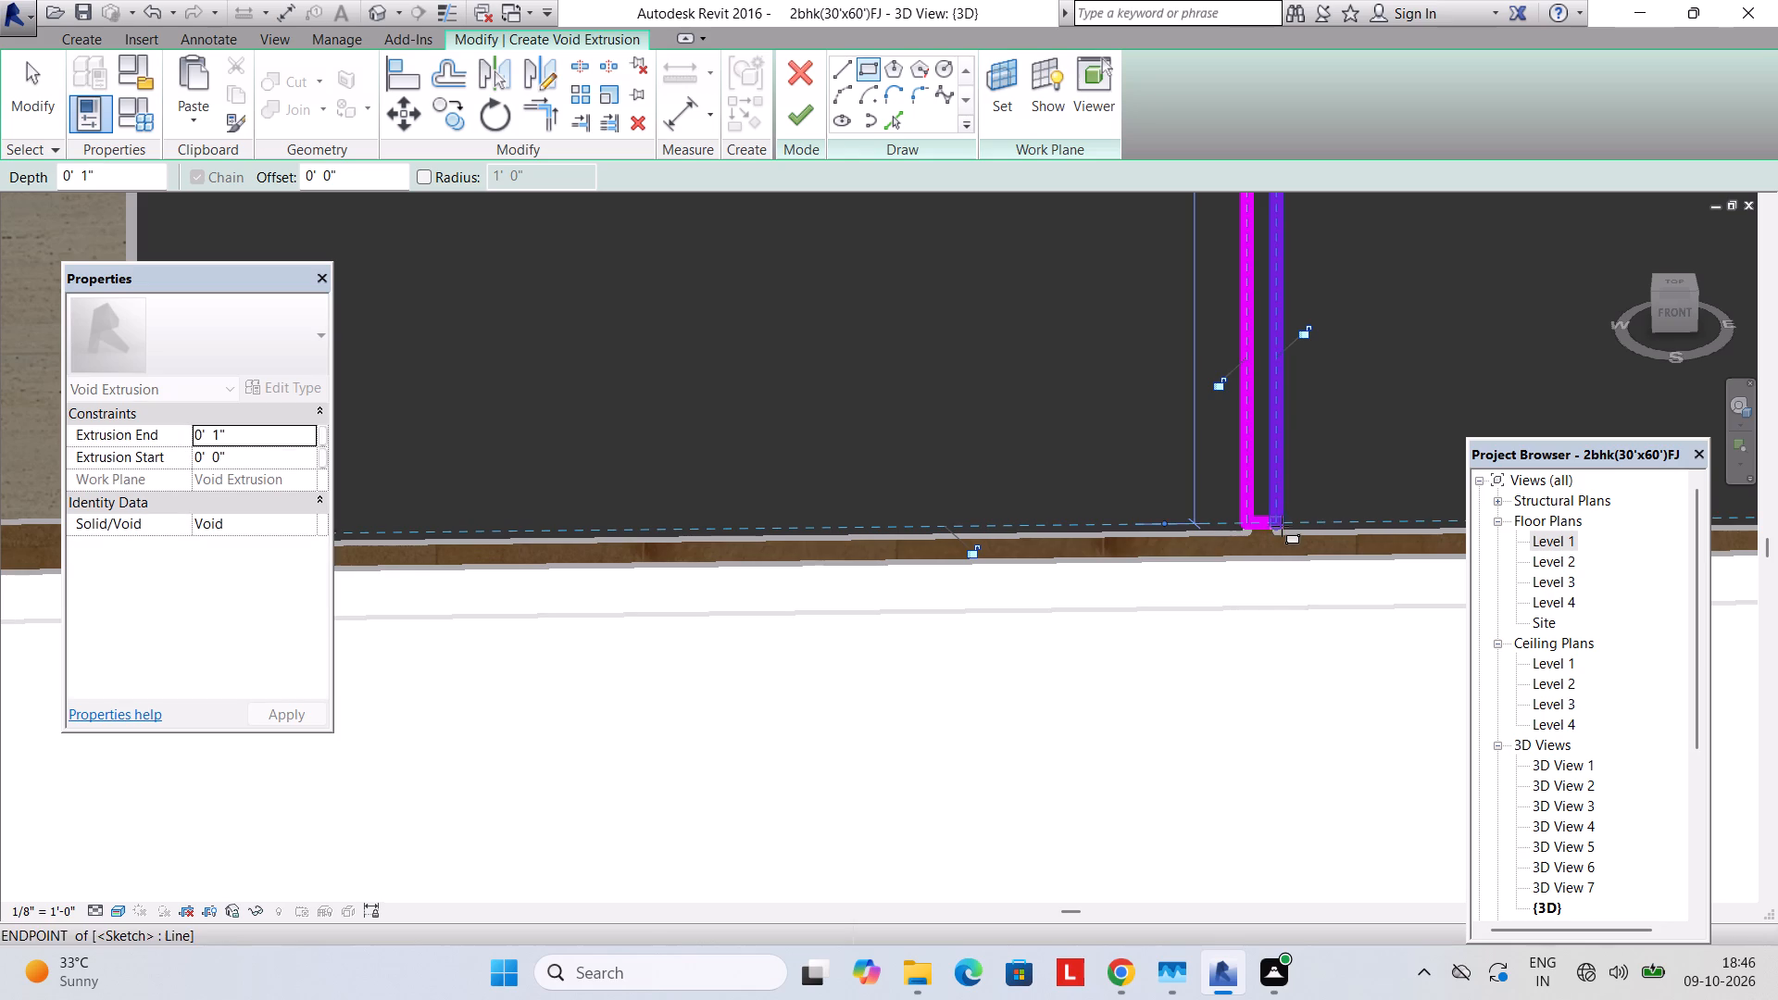
Set the void's extrusion end to 4", then finish the void and the in-place gate model.
left_click(257, 422)
left_click(269, 409)
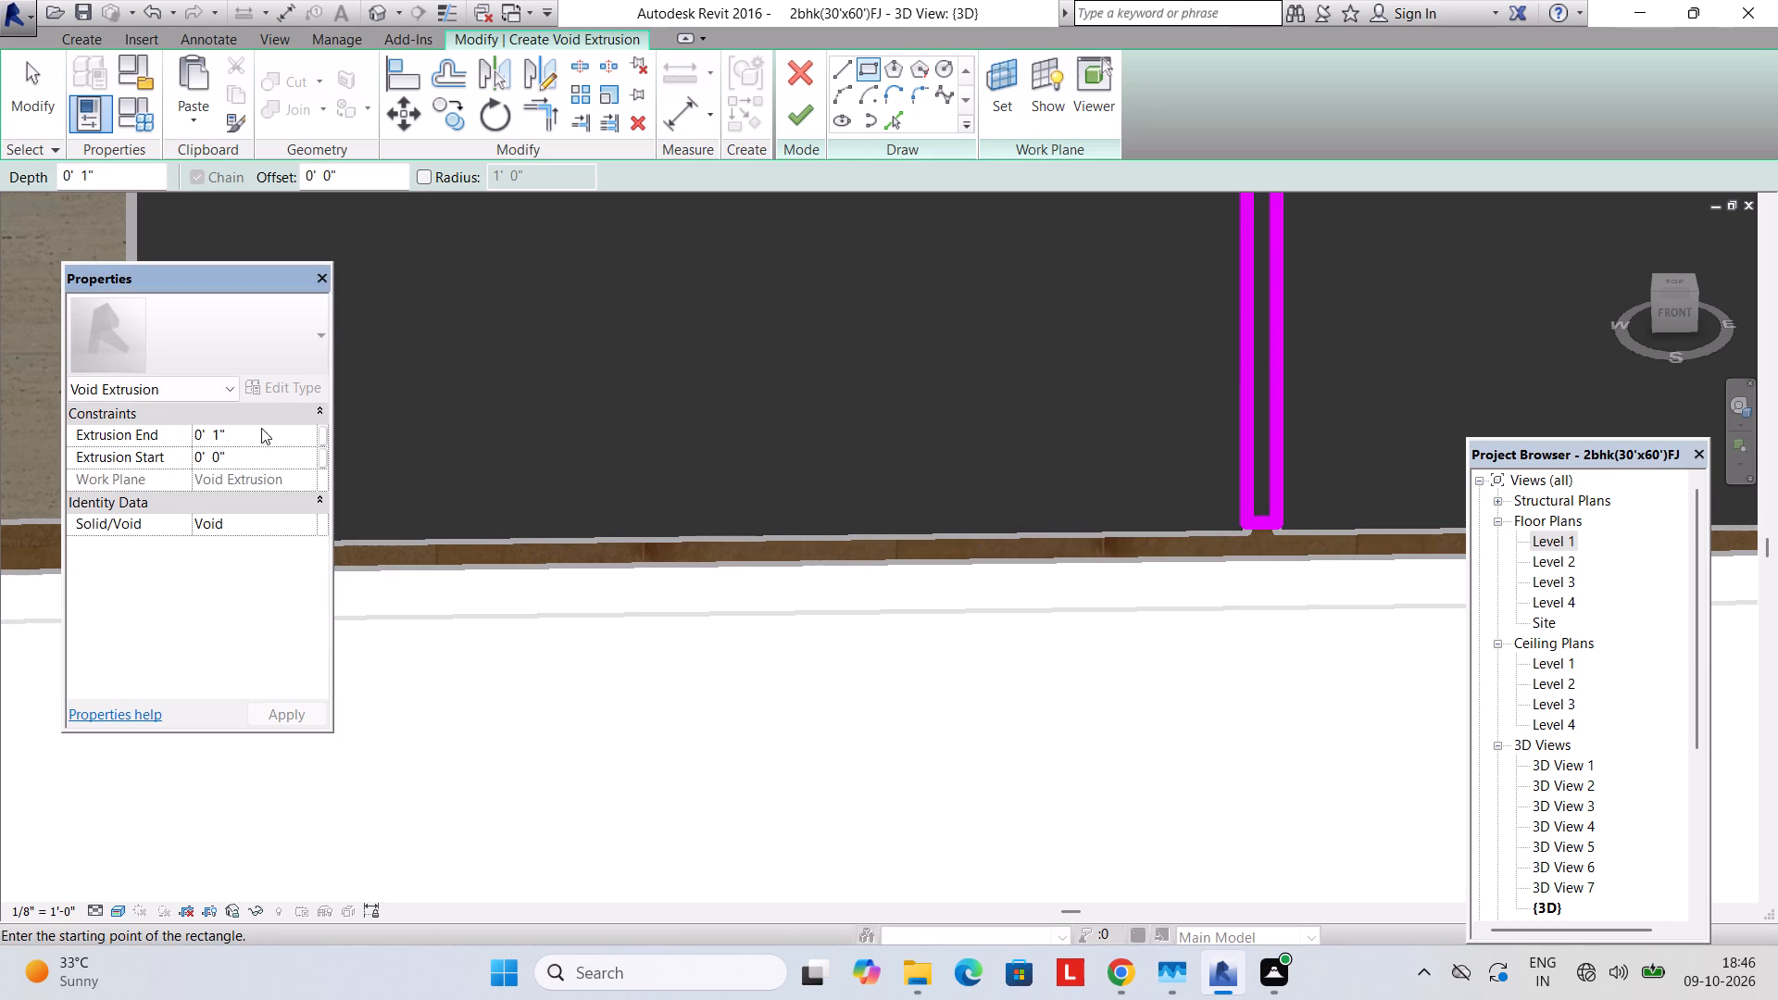
left_click(256, 431)
left_click_drag(256, 431, 133, 431)
type("4\"")
key("Return")
key("Return")
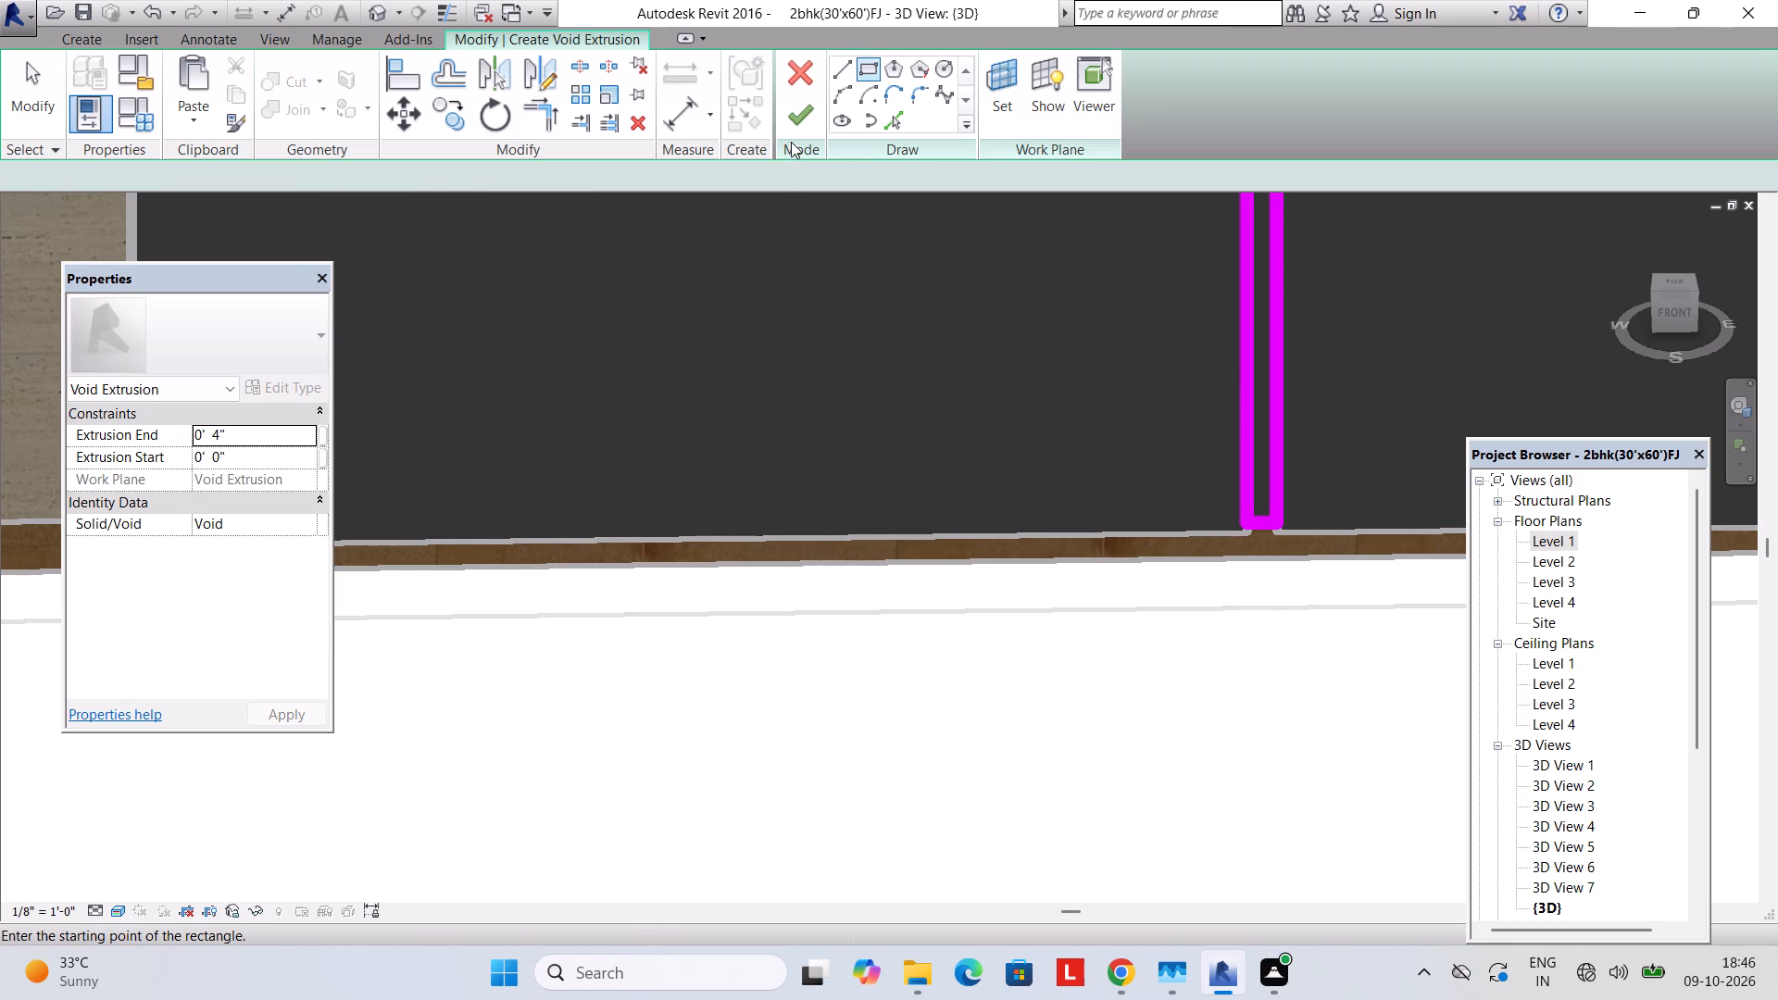
double_click(792, 137)
left_click(1176, 109)
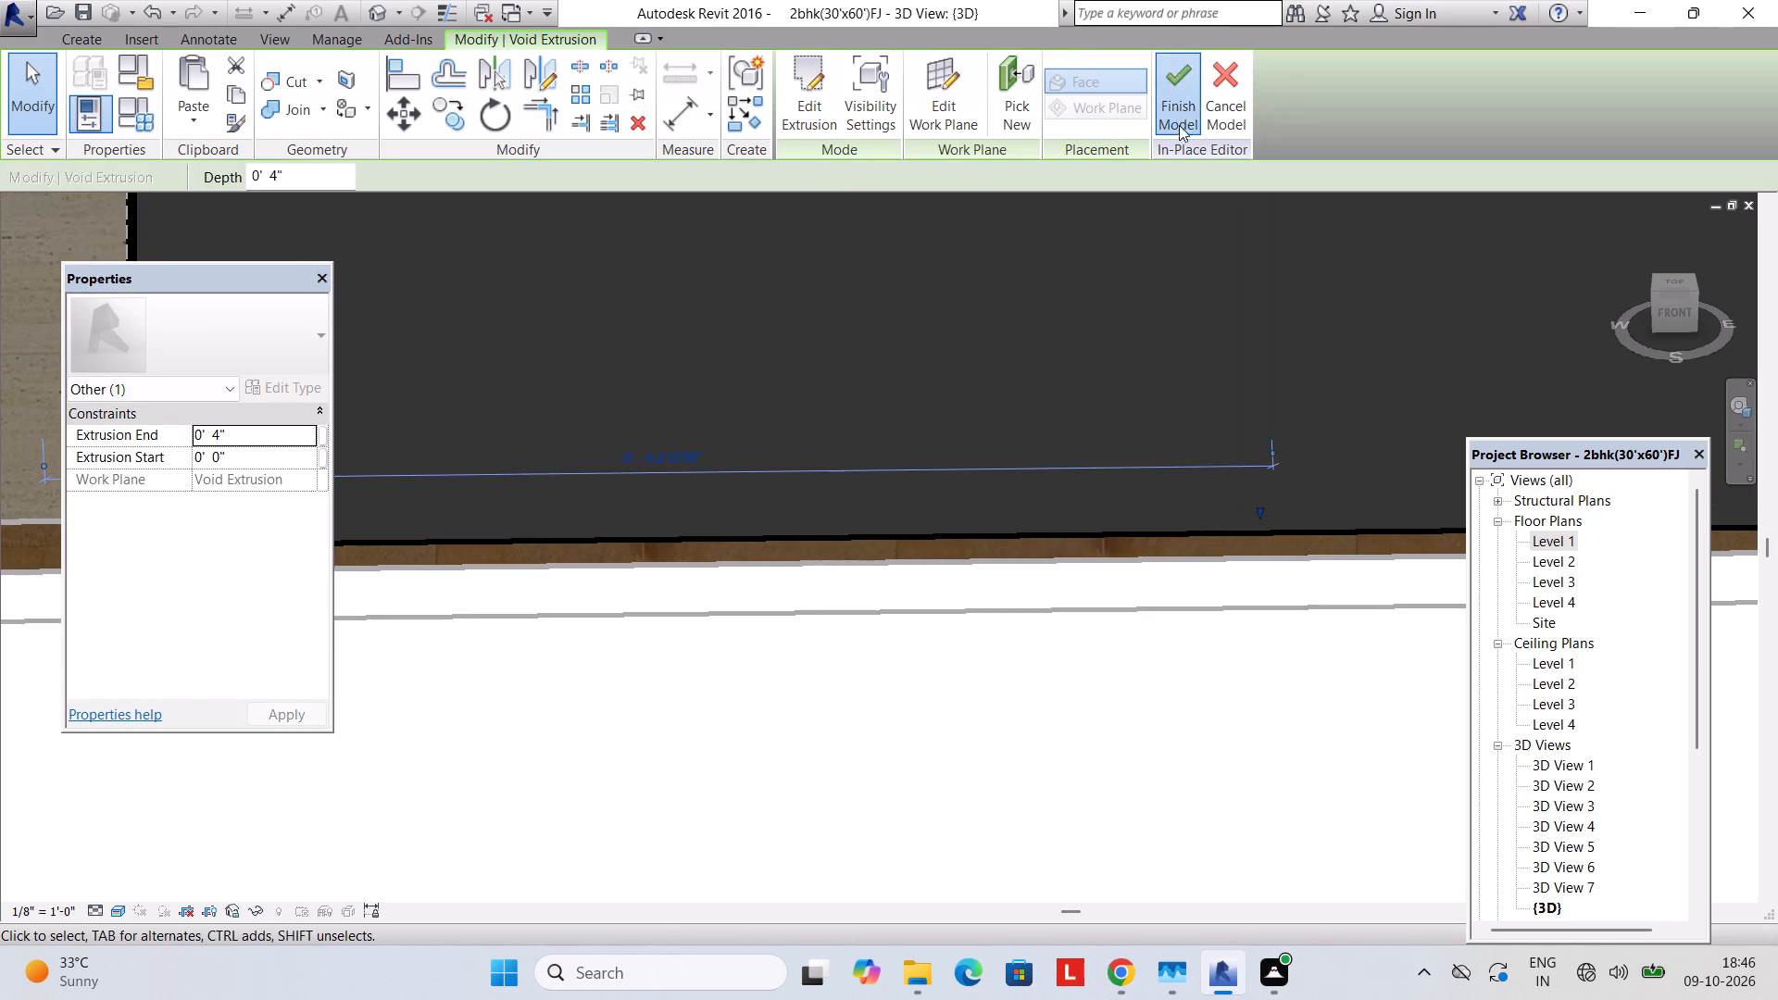
key("Escape")
Check the split gate from the front and look at its type properties.
scroll(1170, 337, "down", 5)
middle_click_drag(1147, 430, 907, 749)
scroll(968, 575, "down", 4)
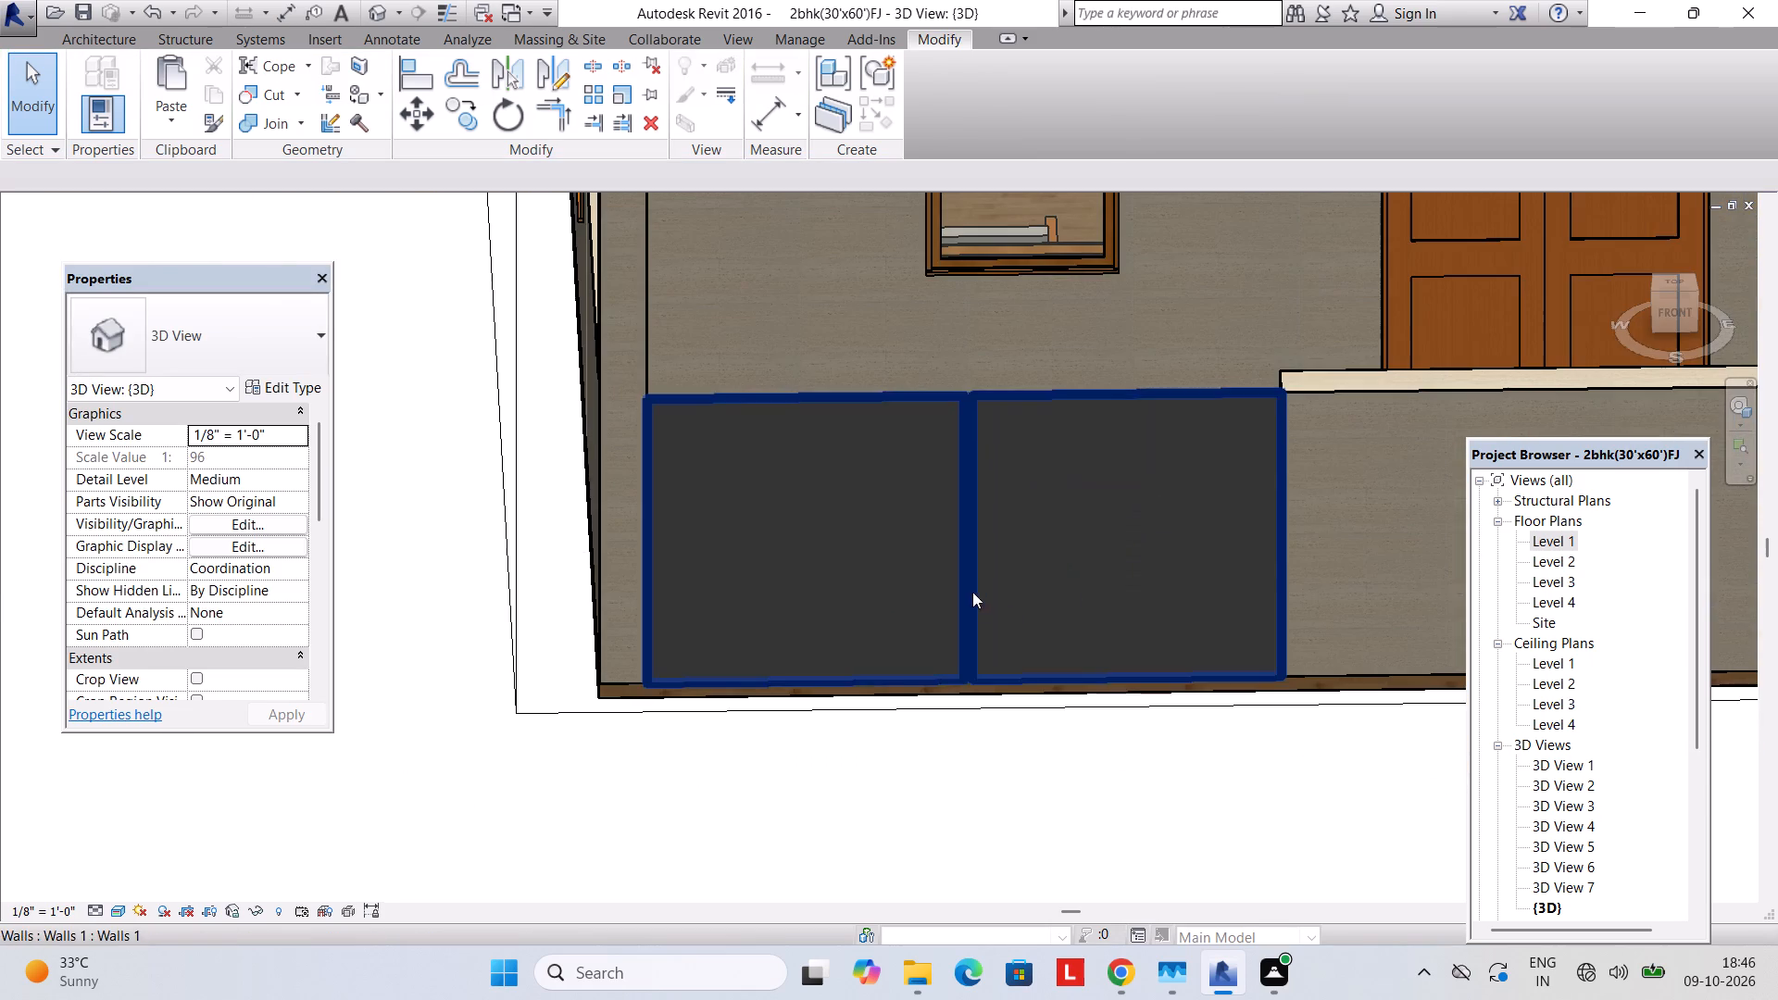
middle_click_drag(1181, 706, 1073, 809)
scroll(1062, 745, "down", 9)
middle_click_drag(1078, 754, 1014, 706)
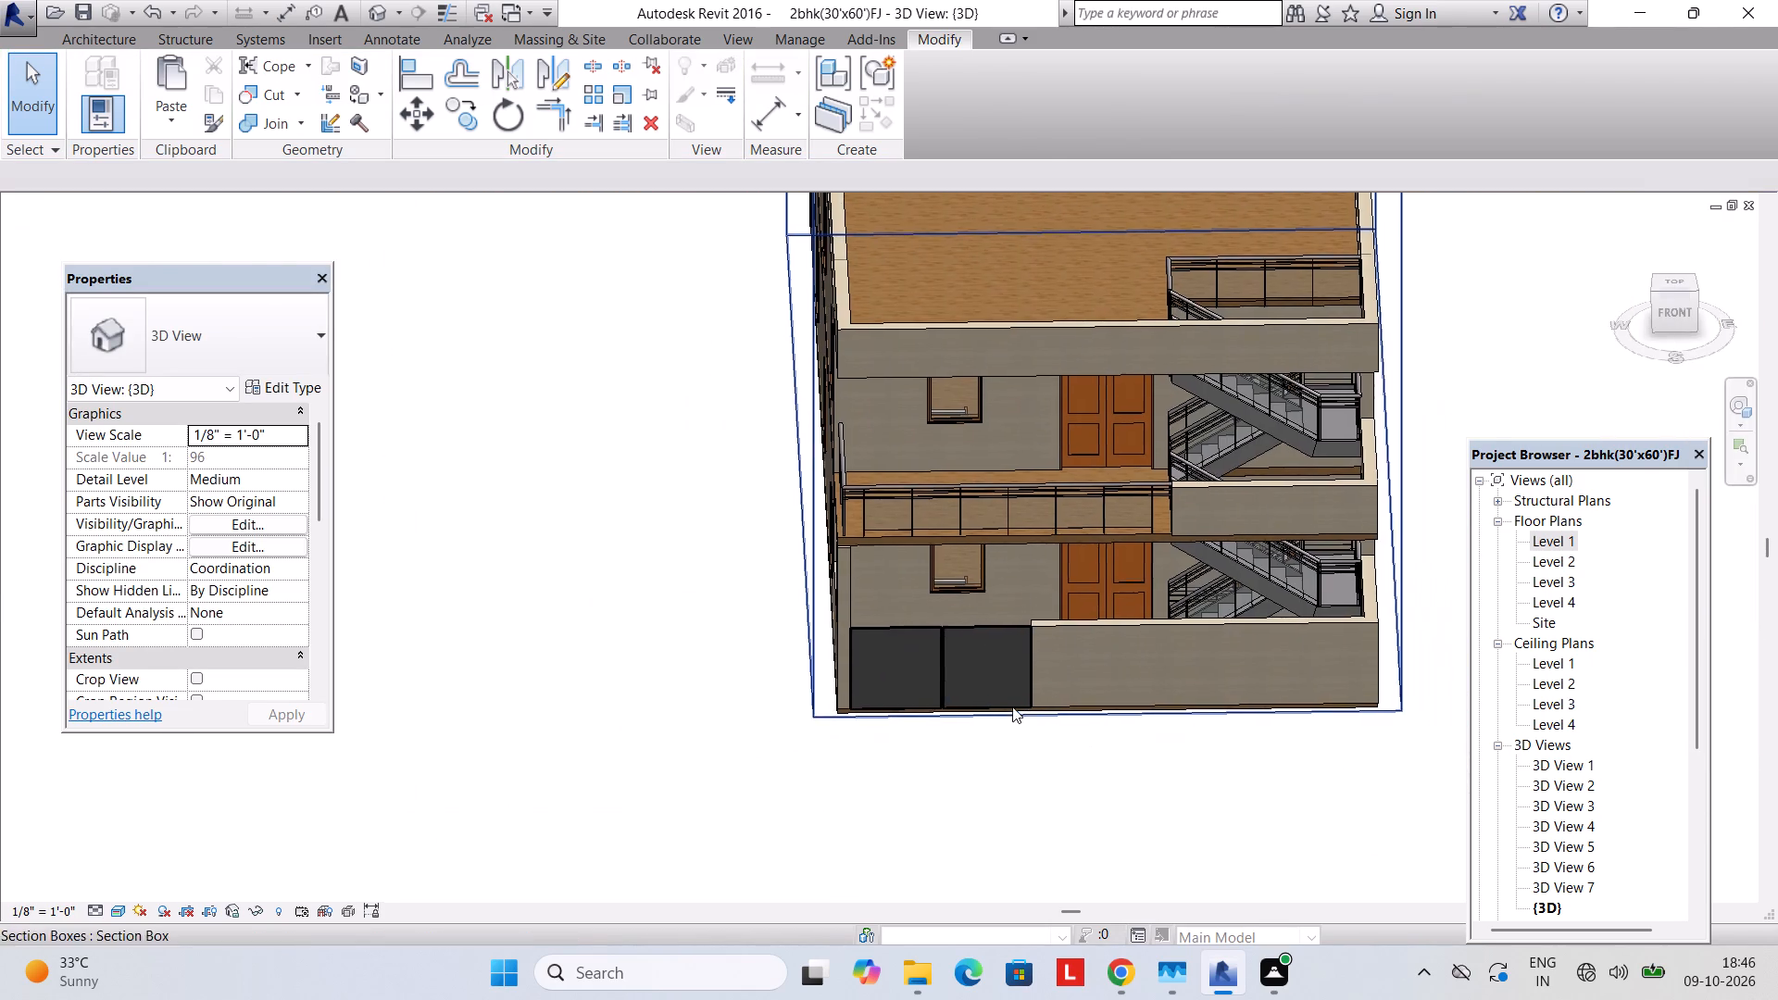
scroll(1008, 707, "up", 4)
left_click(975, 572)
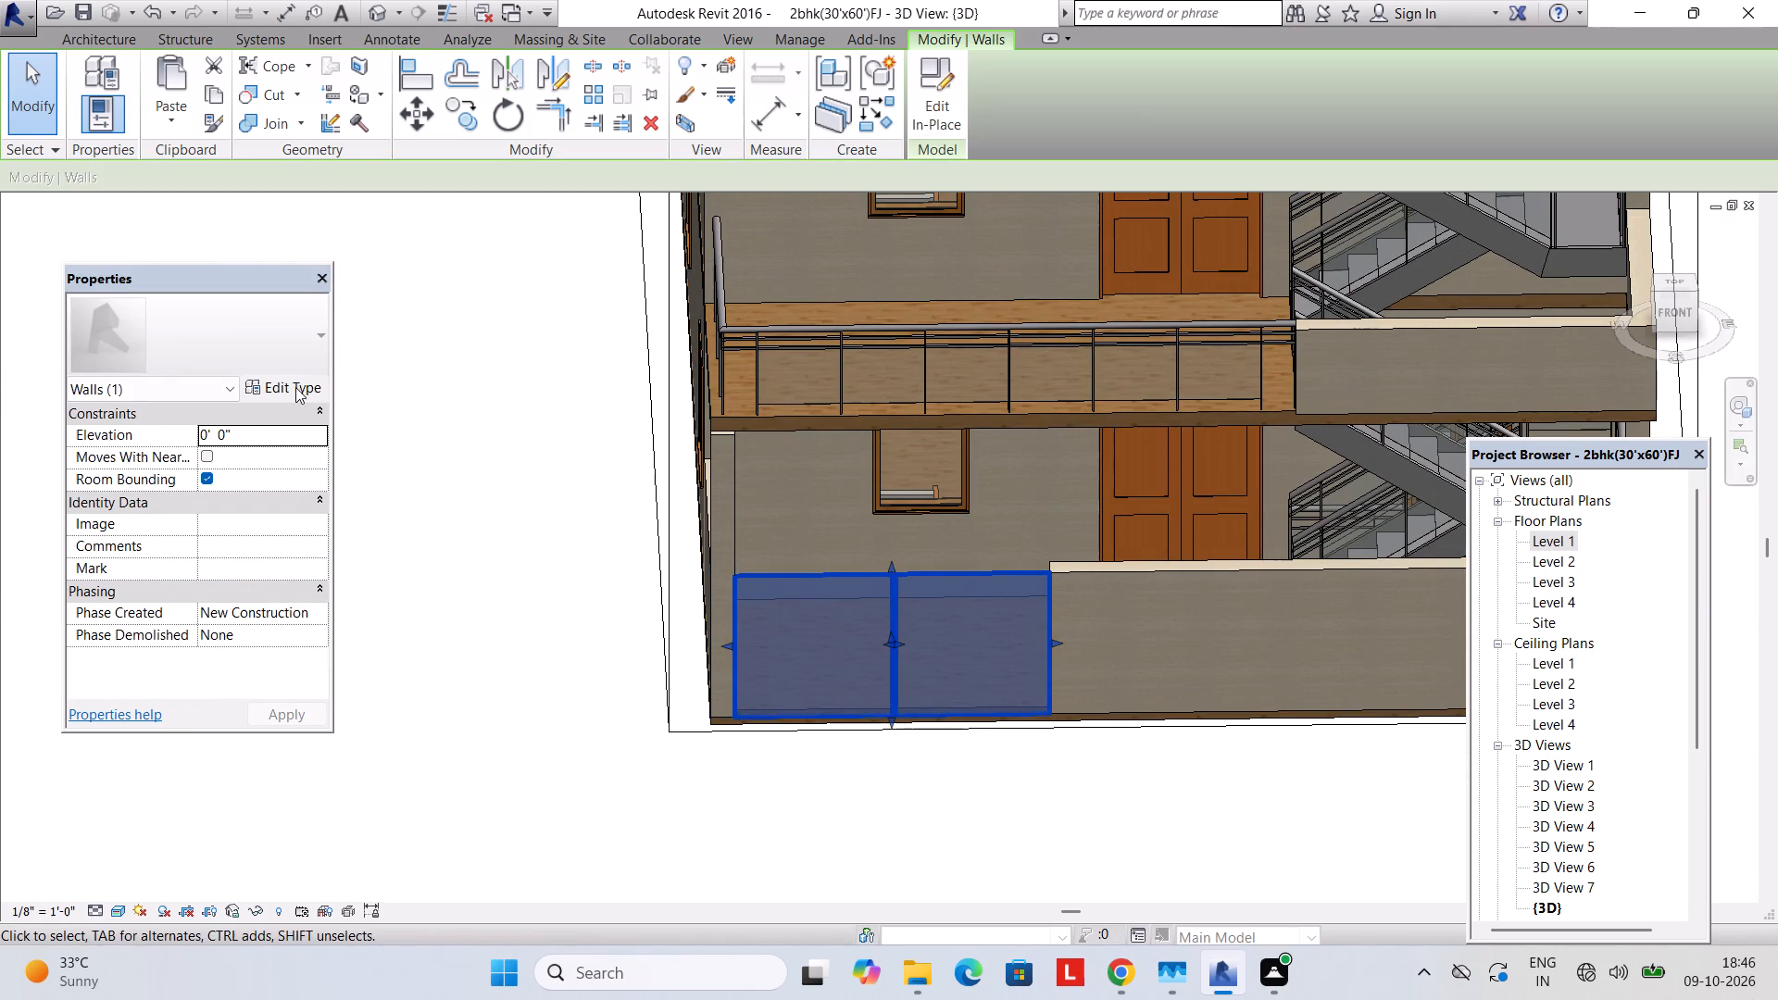
left_click(294, 387)
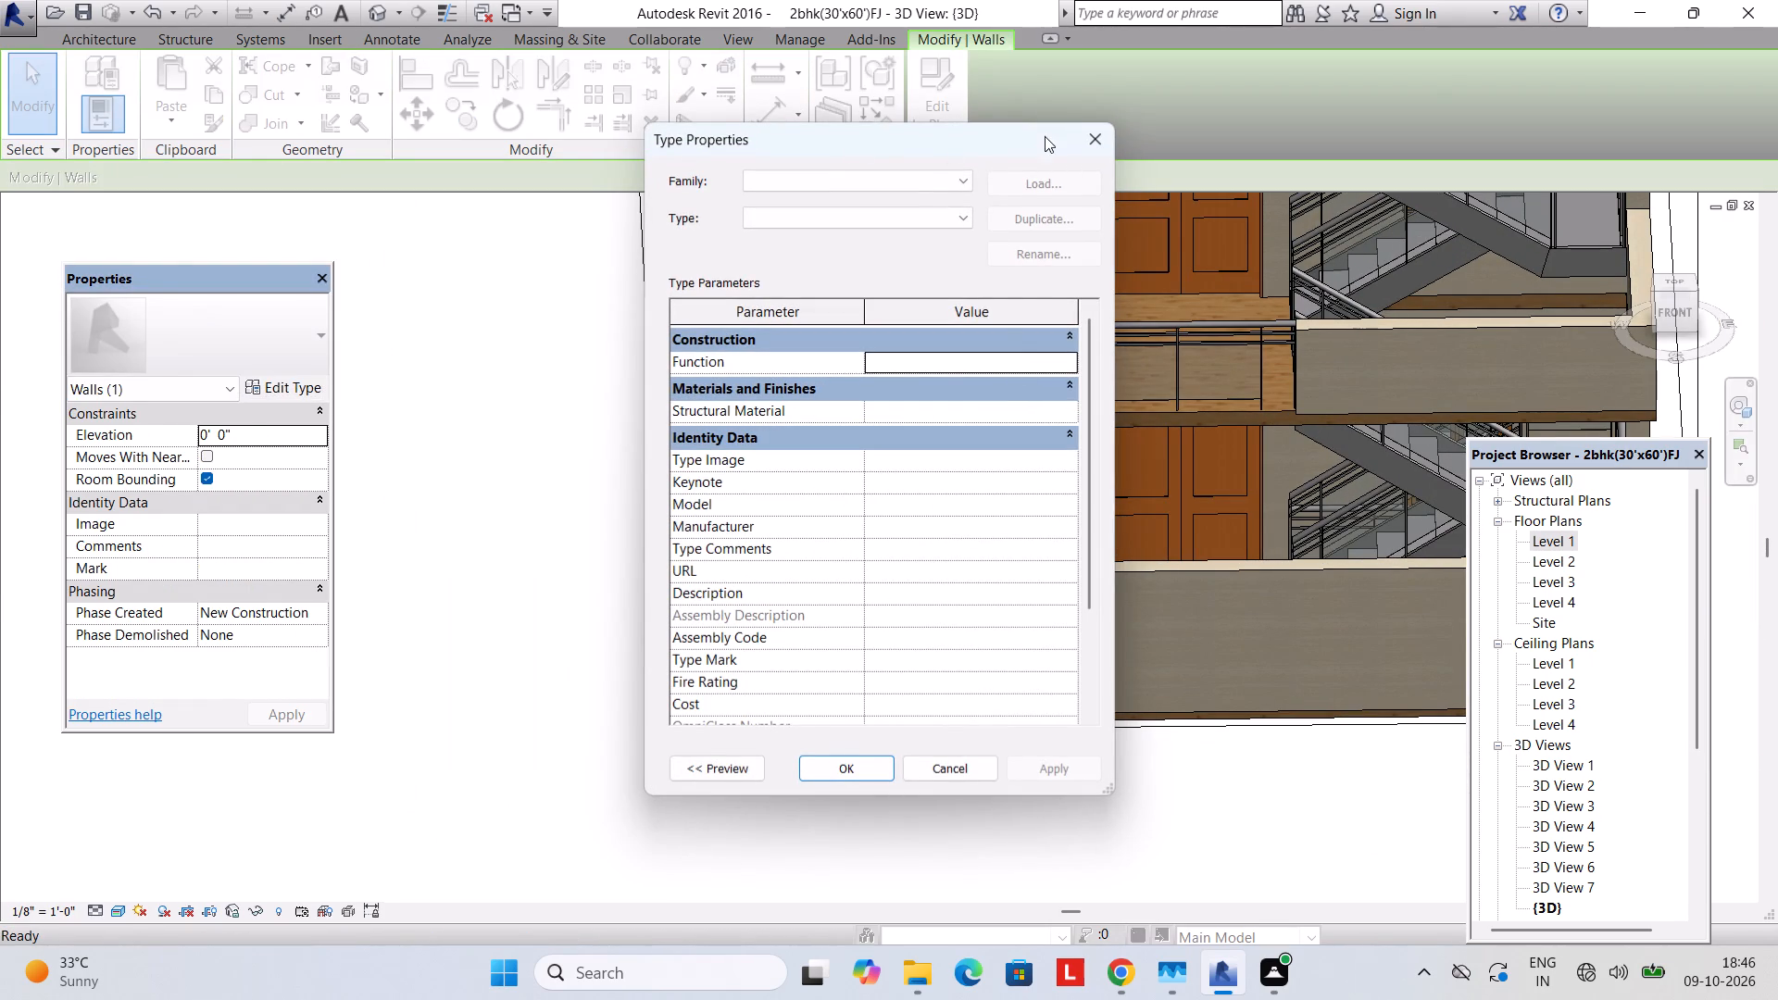
left_click(1133, 125)
left_click(1091, 142)
Reopen the gate for in-place editing and assign its extrusion the Metal Deck material with Use Render Appearance enabled.
left_click(924, 128)
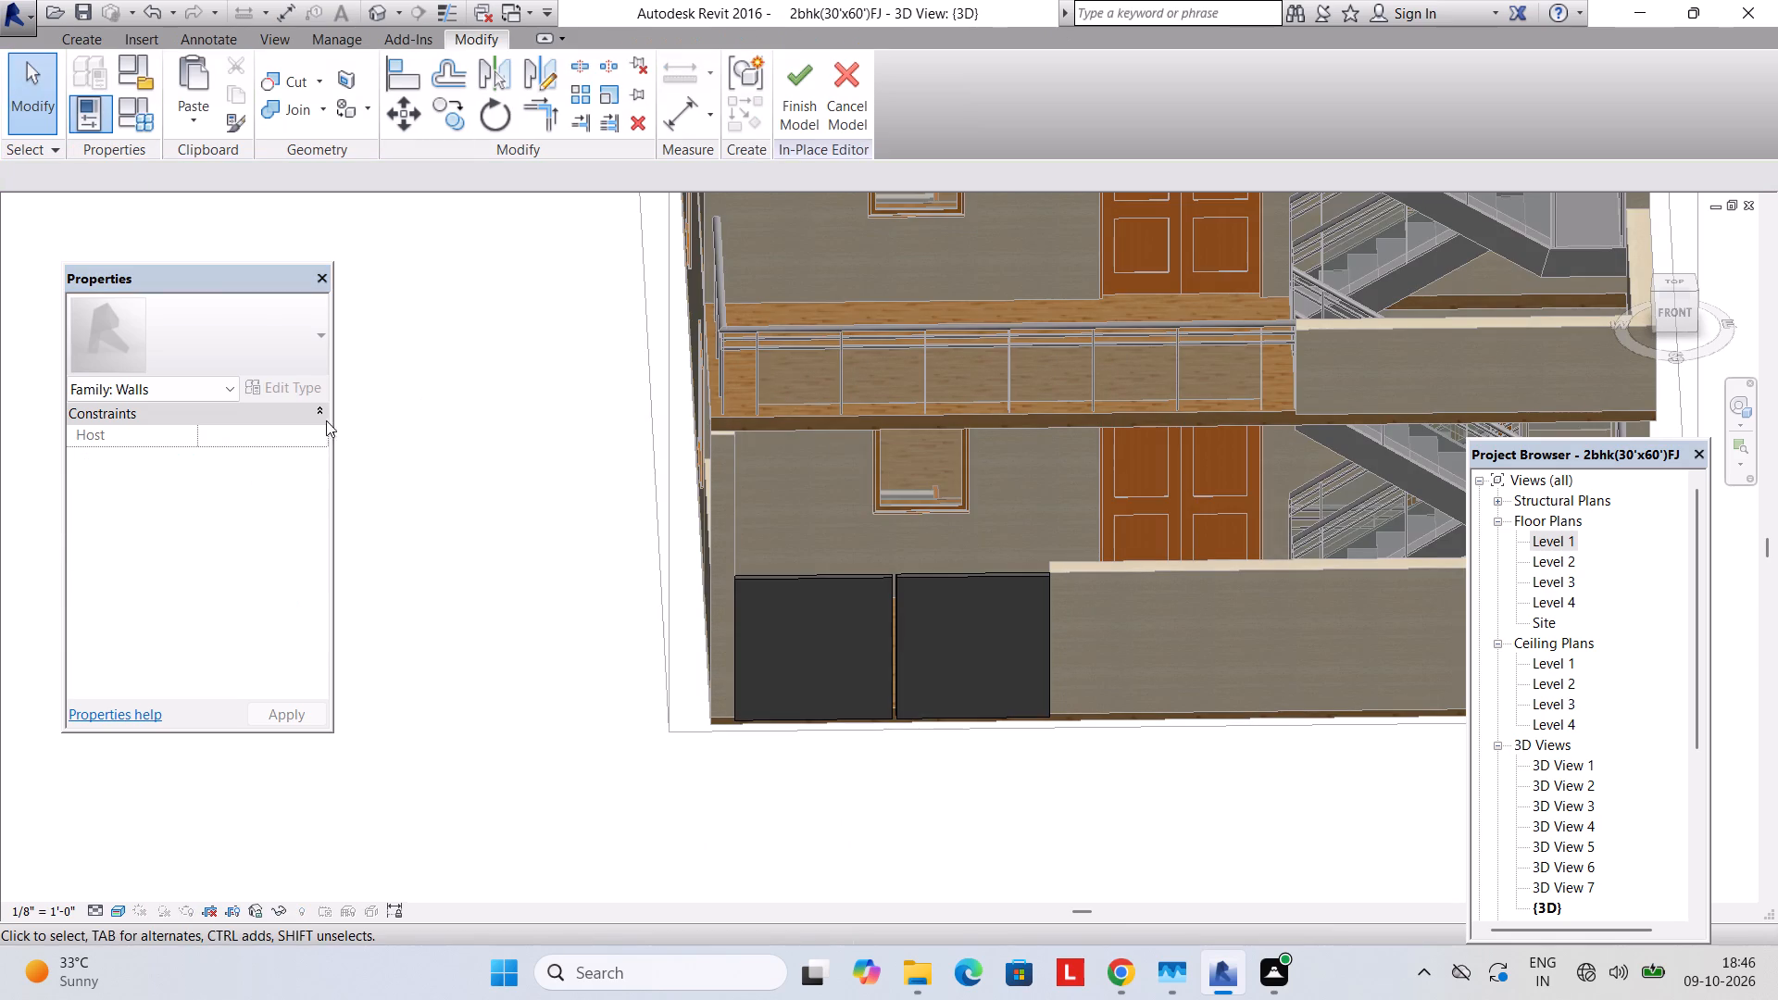
left_click(828, 579)
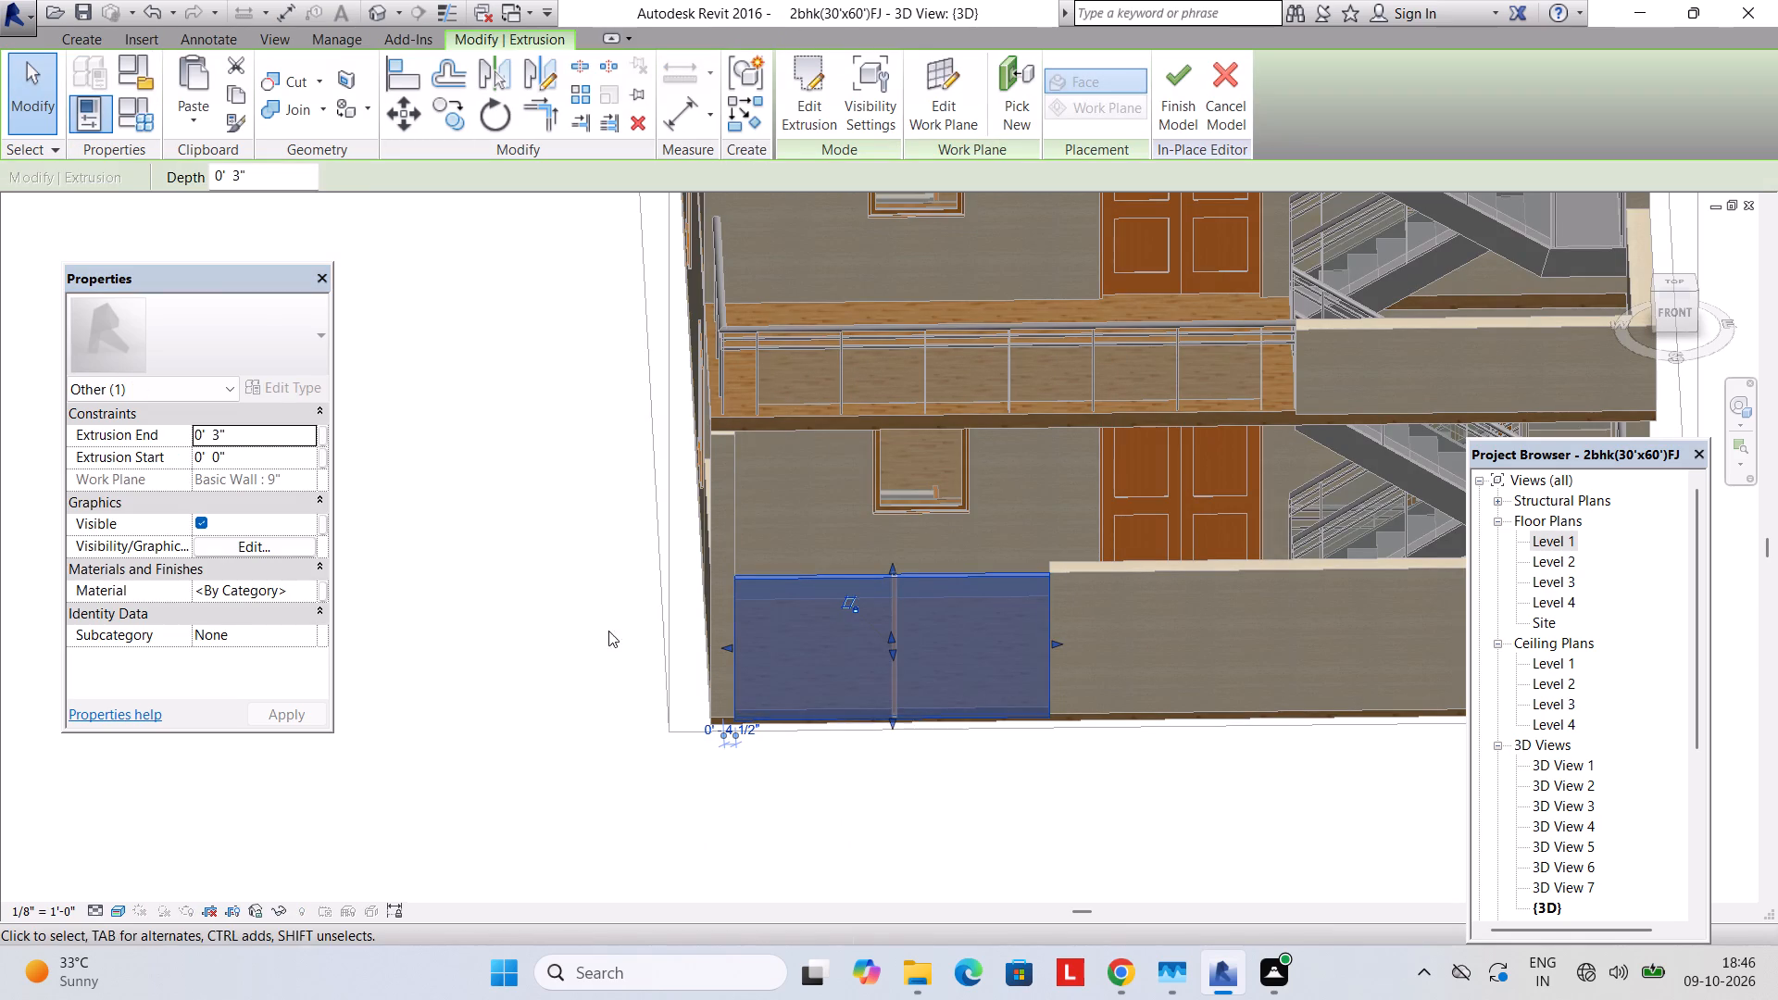
key("Escape")
scroll(848, 732, "up", 5)
middle_click_drag(868, 738, 833, 840)
middle_click_drag(835, 808, 807, 781)
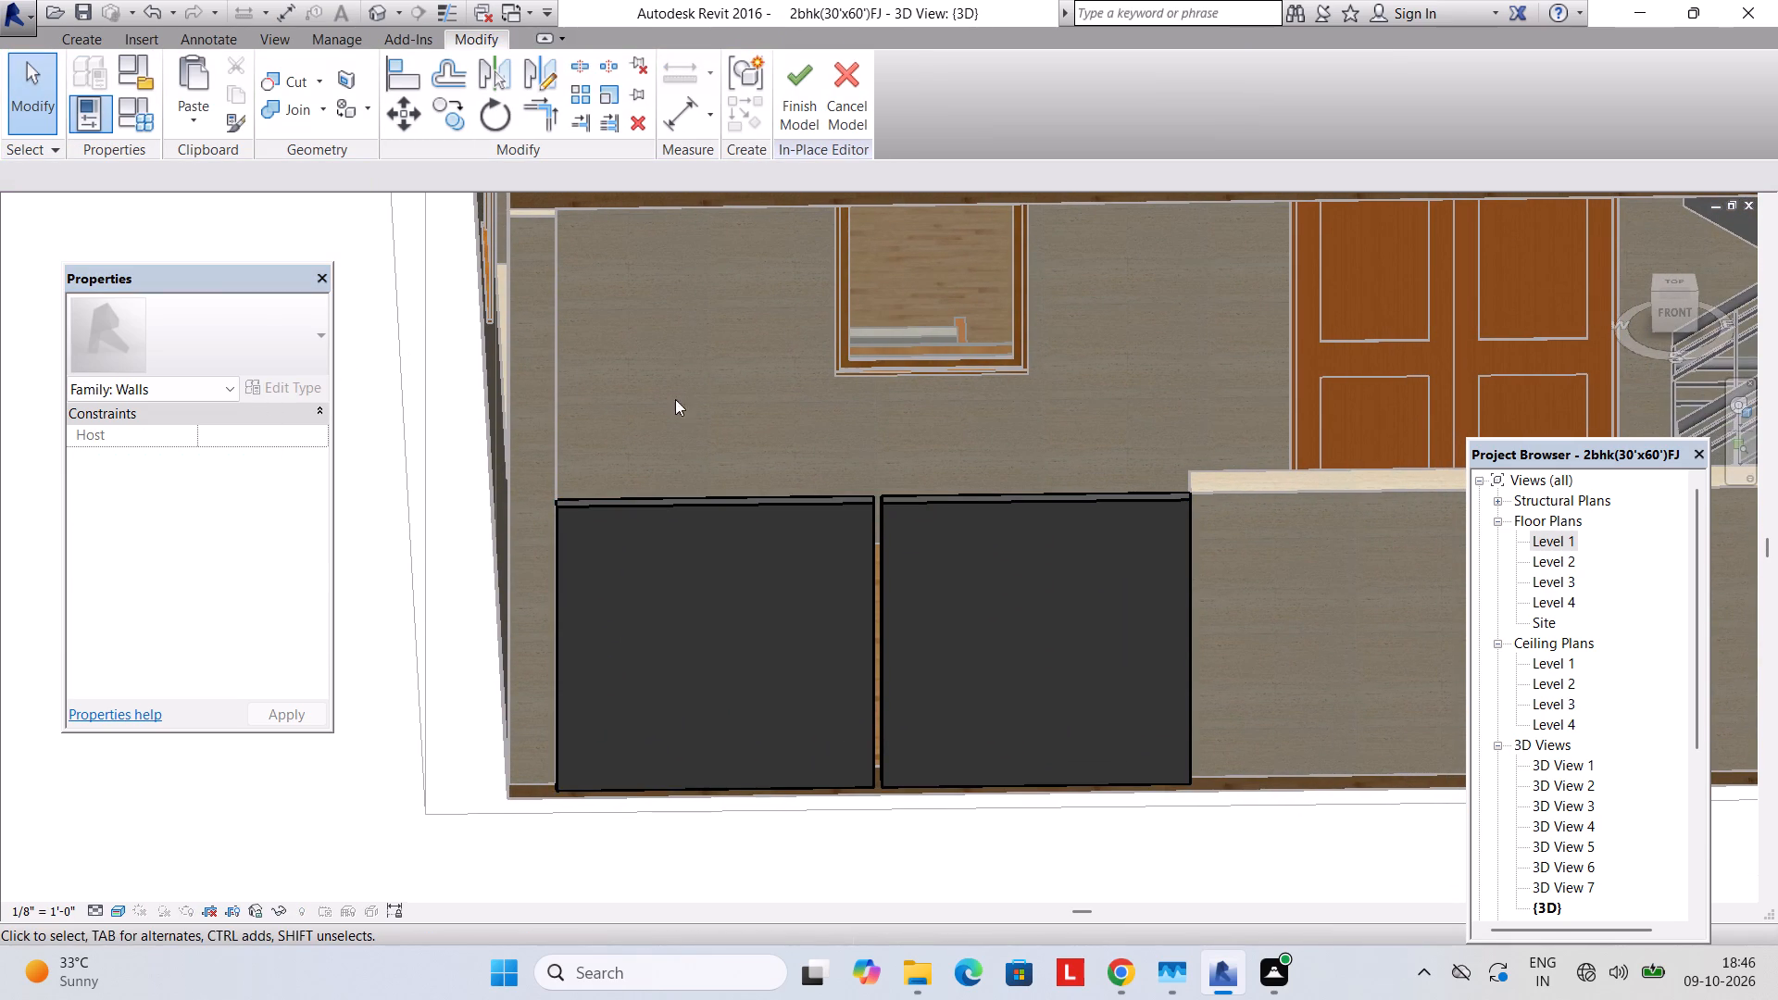
left_click(795, 502)
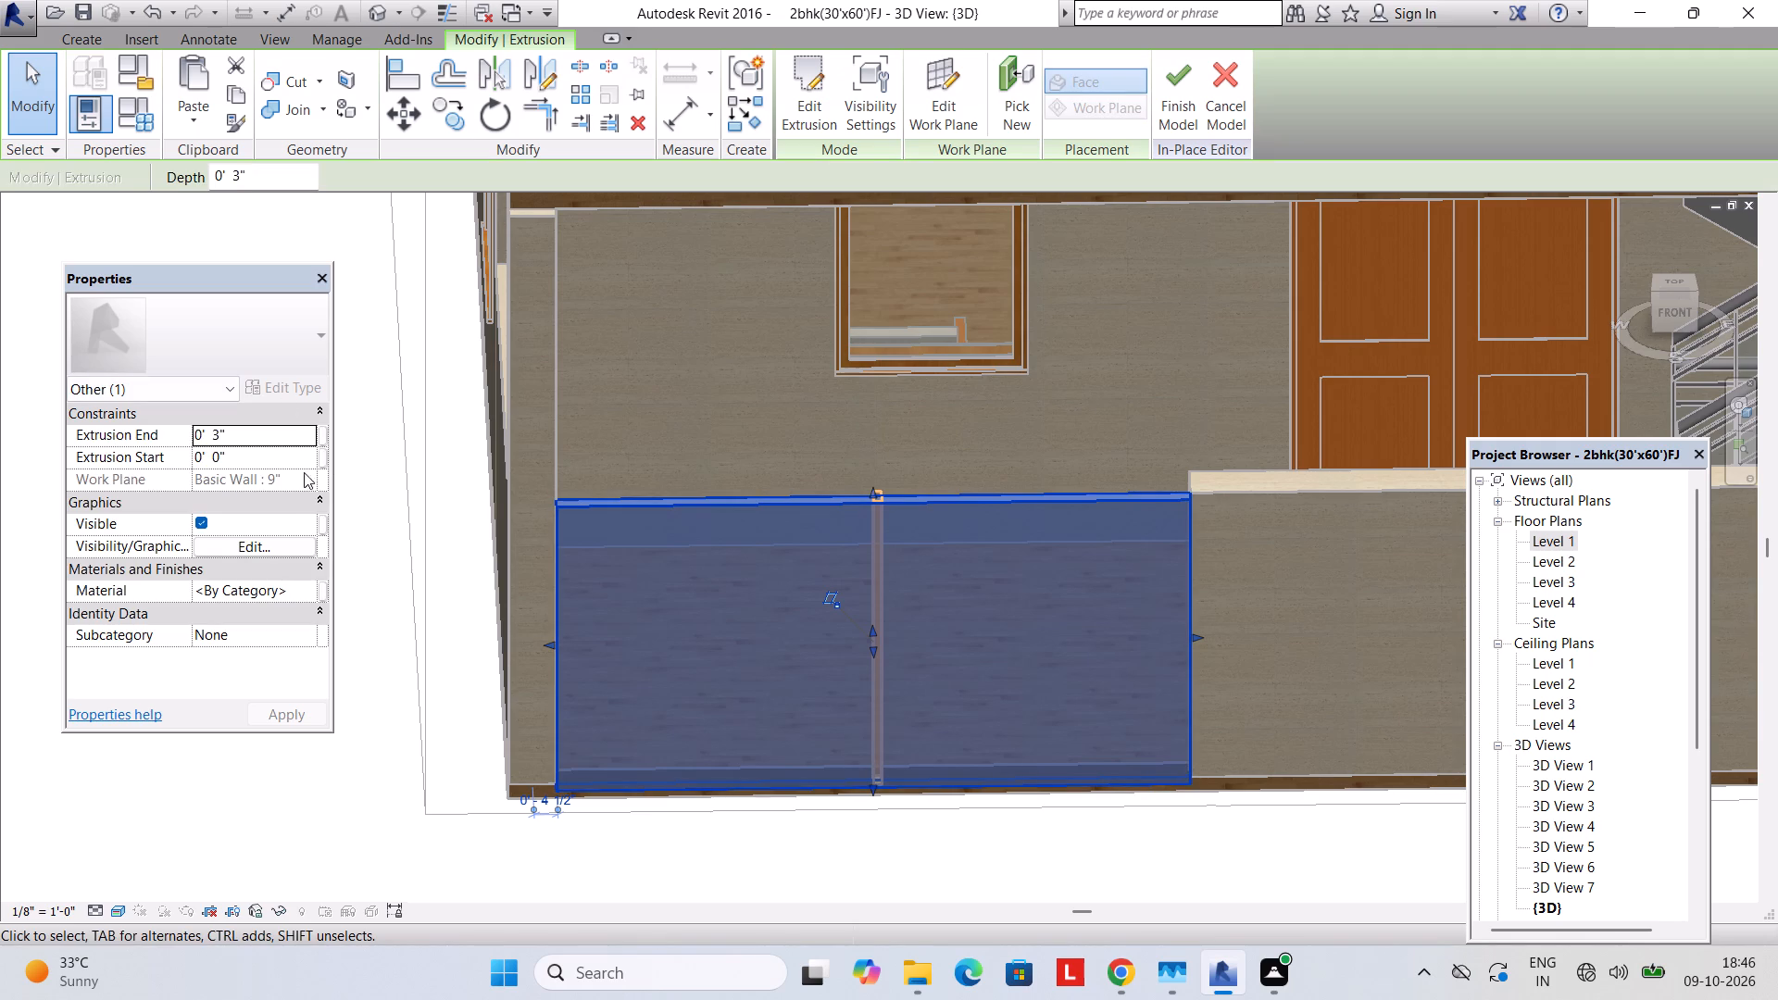
left_click(308, 587)
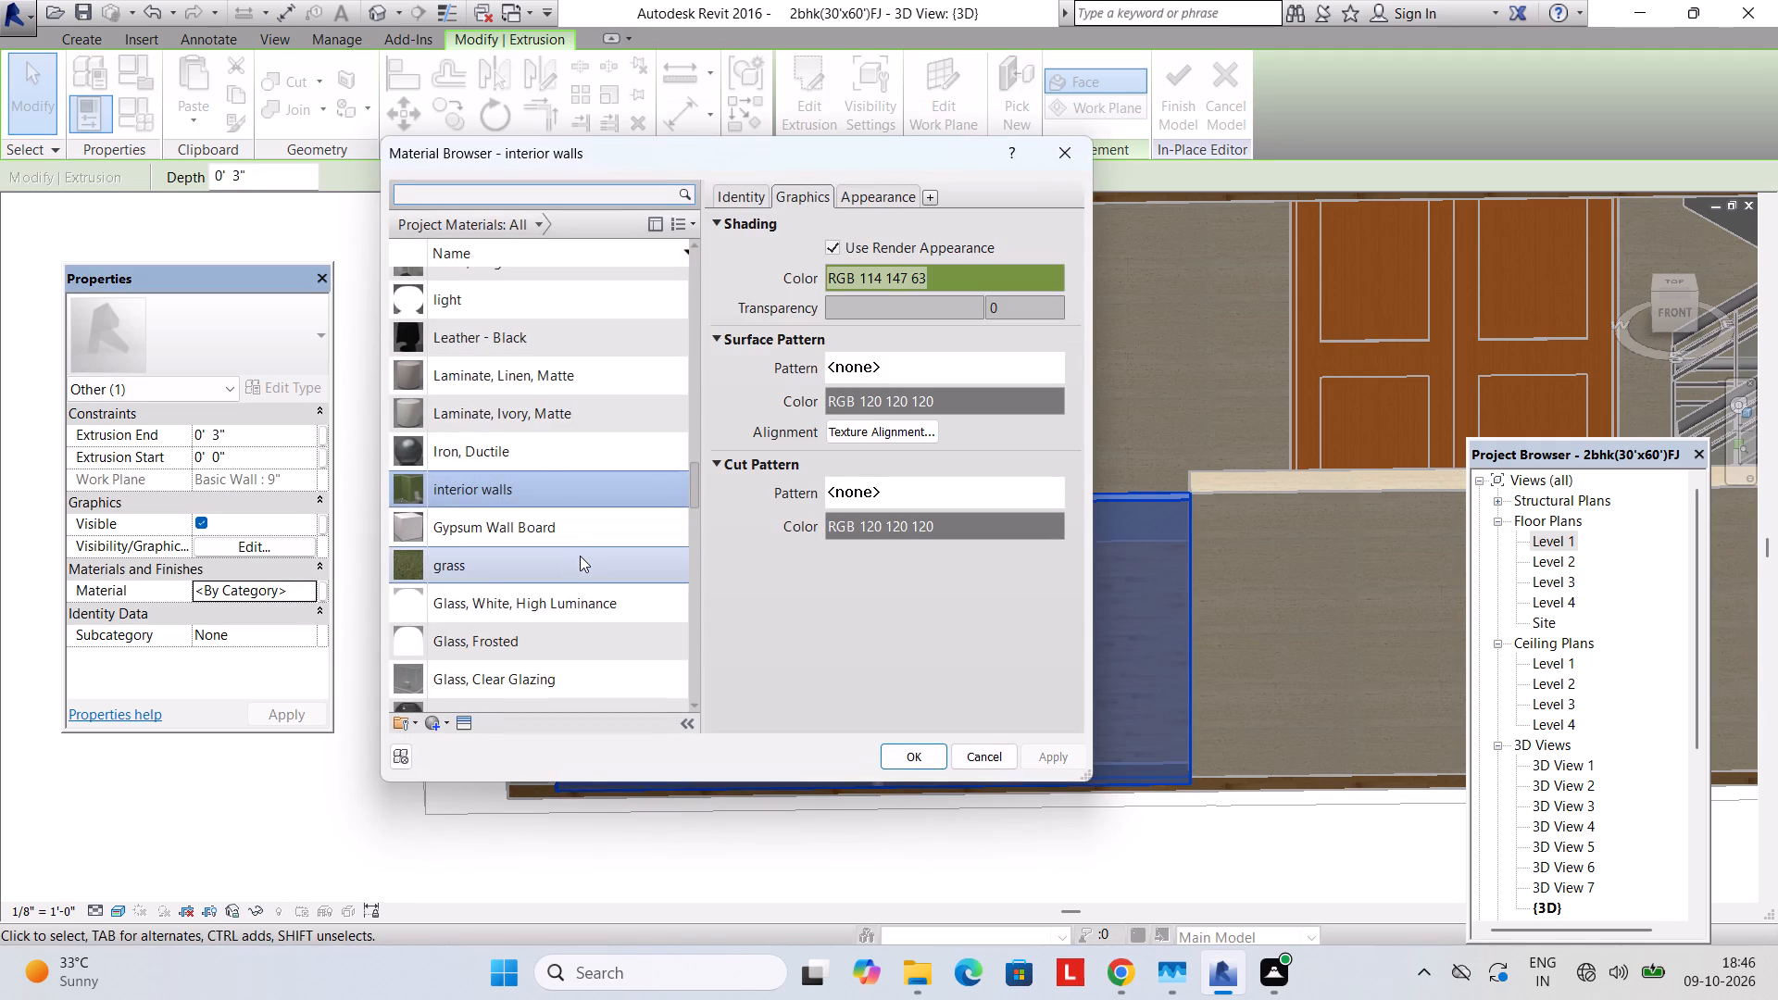
scroll(490, 520, "up", 6)
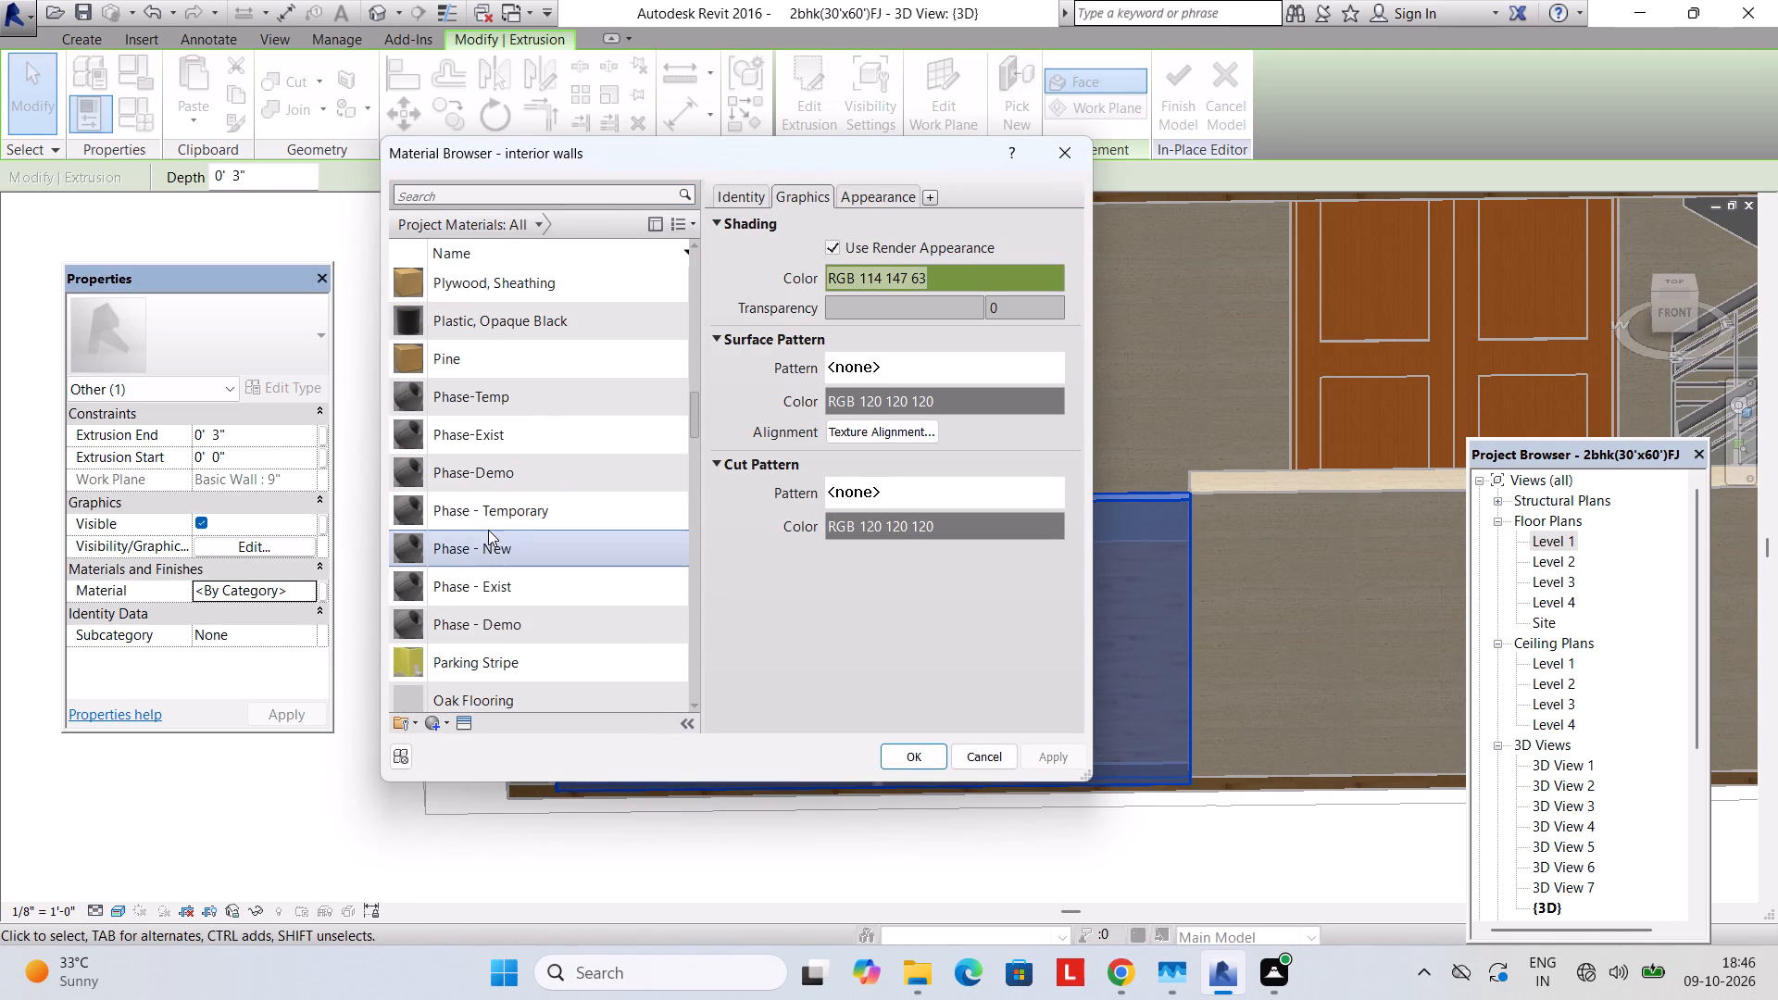
scroll(489, 531, "down", 2)
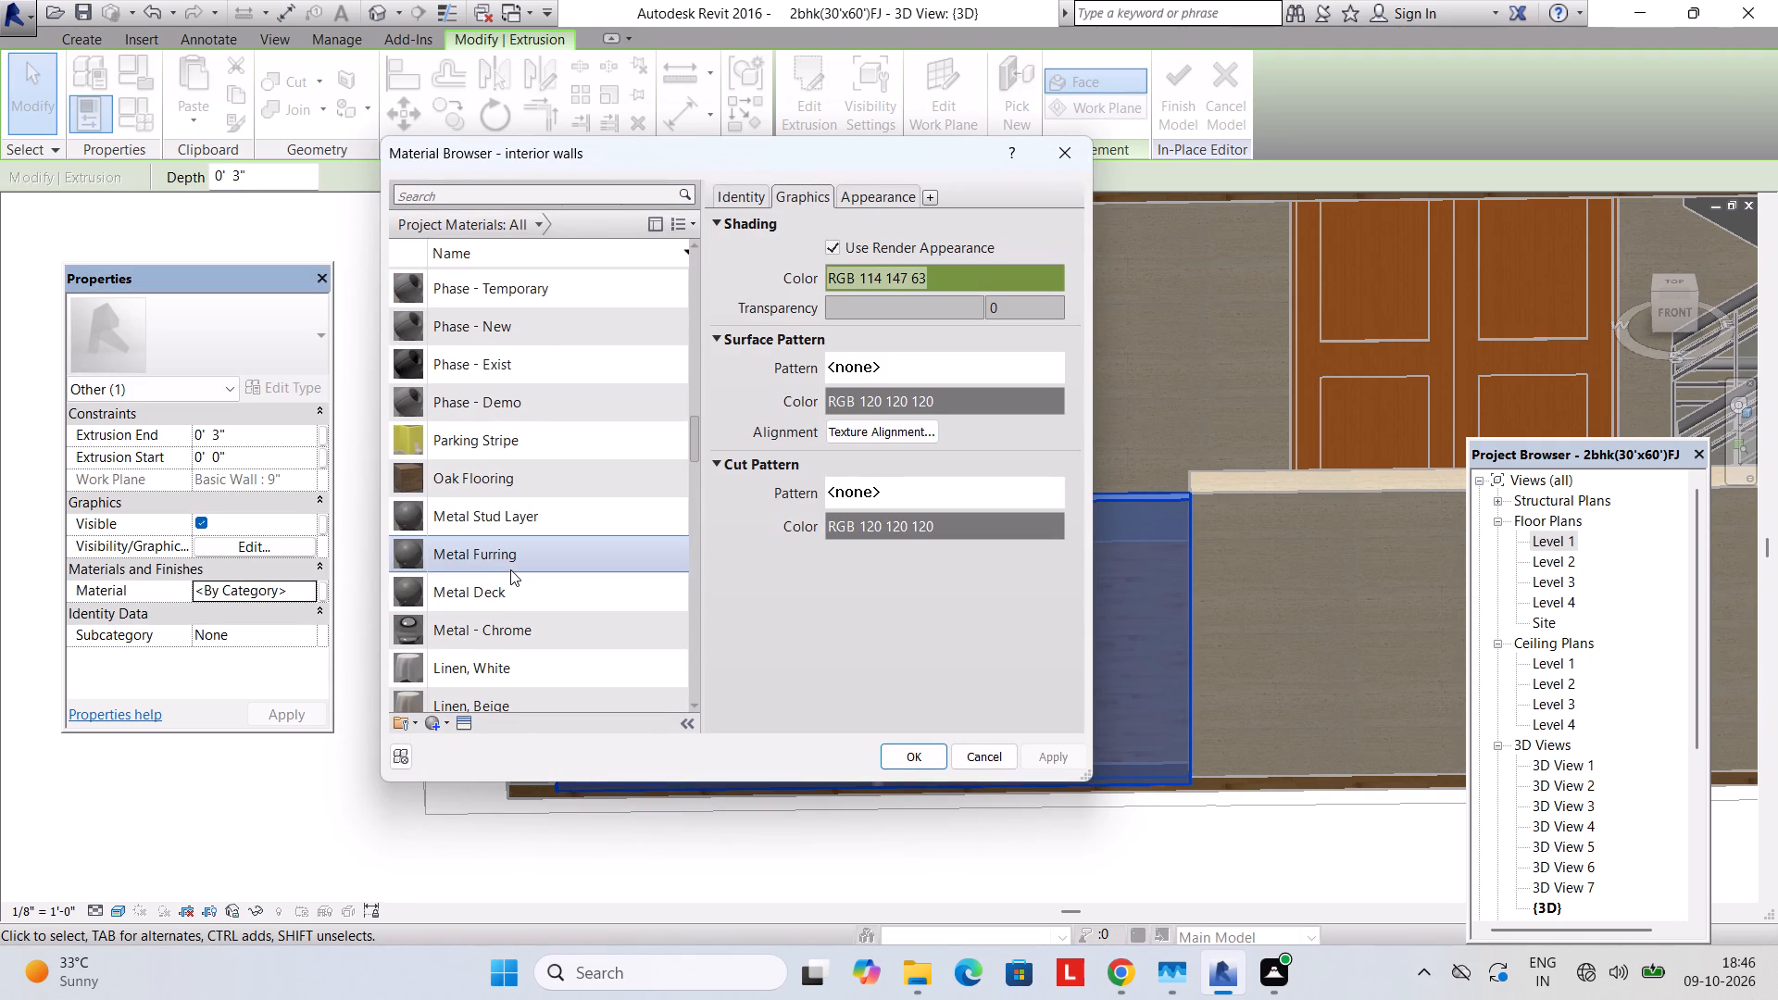
left_click(510, 584)
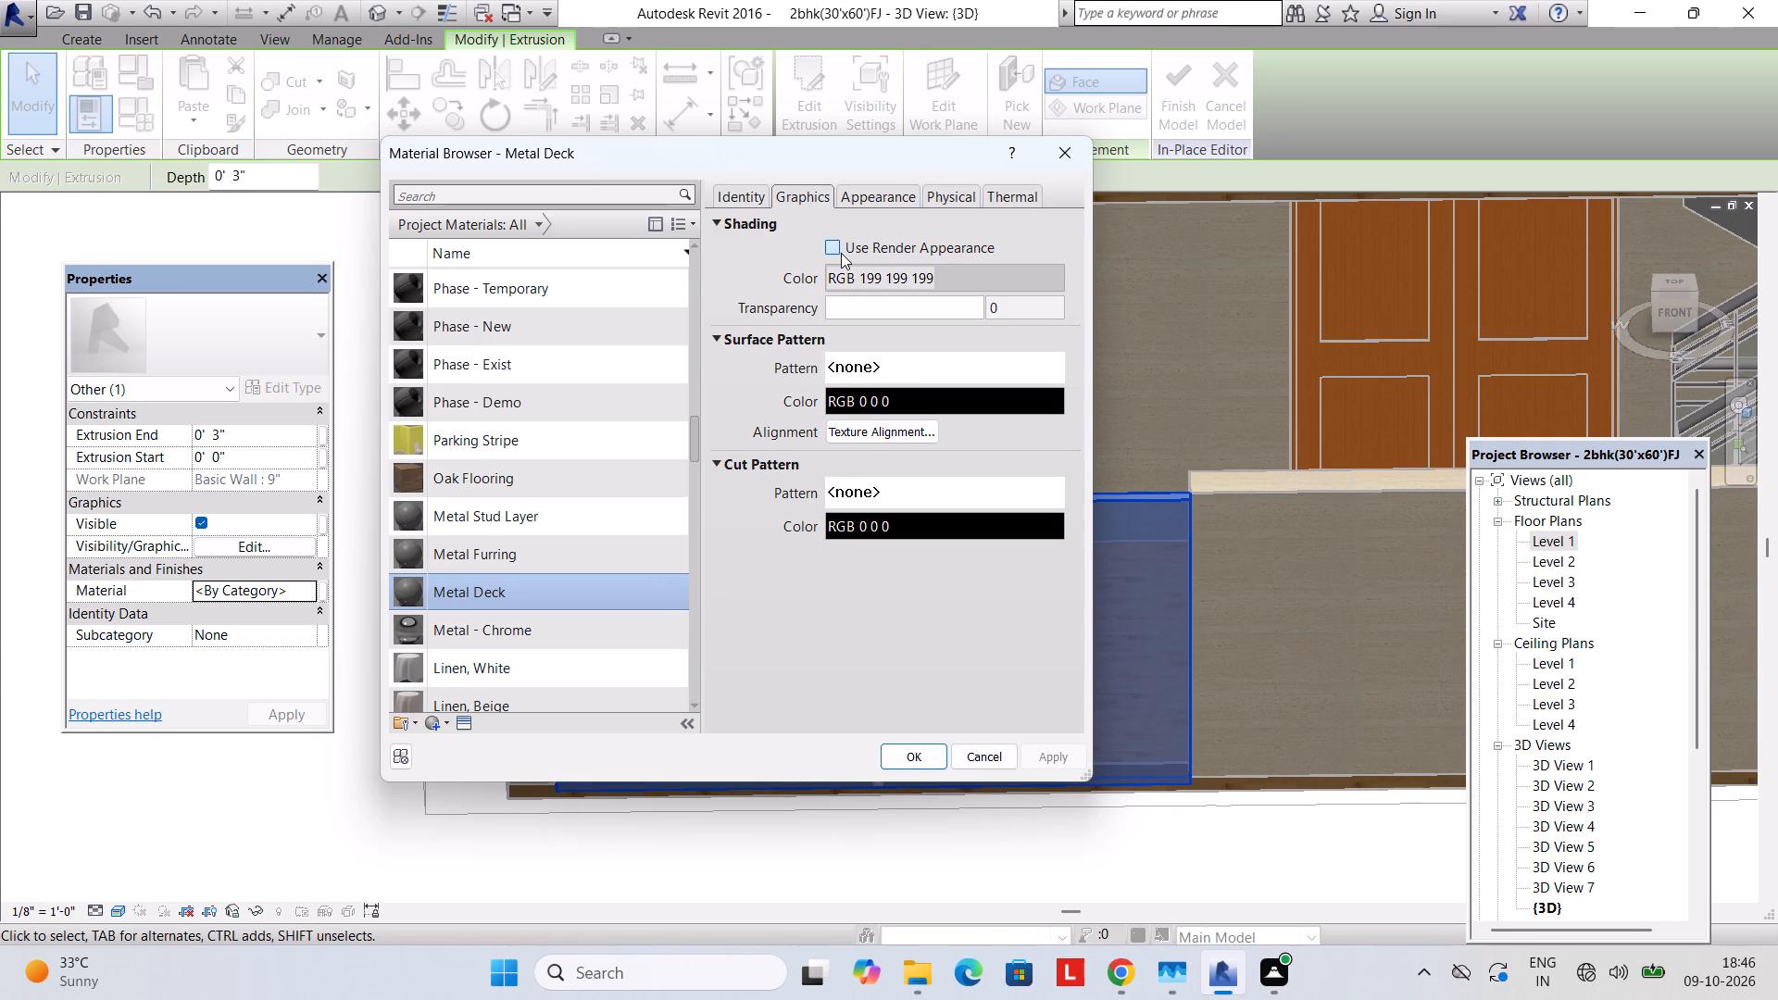
left_click(841, 253)
left_click(908, 760)
left_click(911, 761)
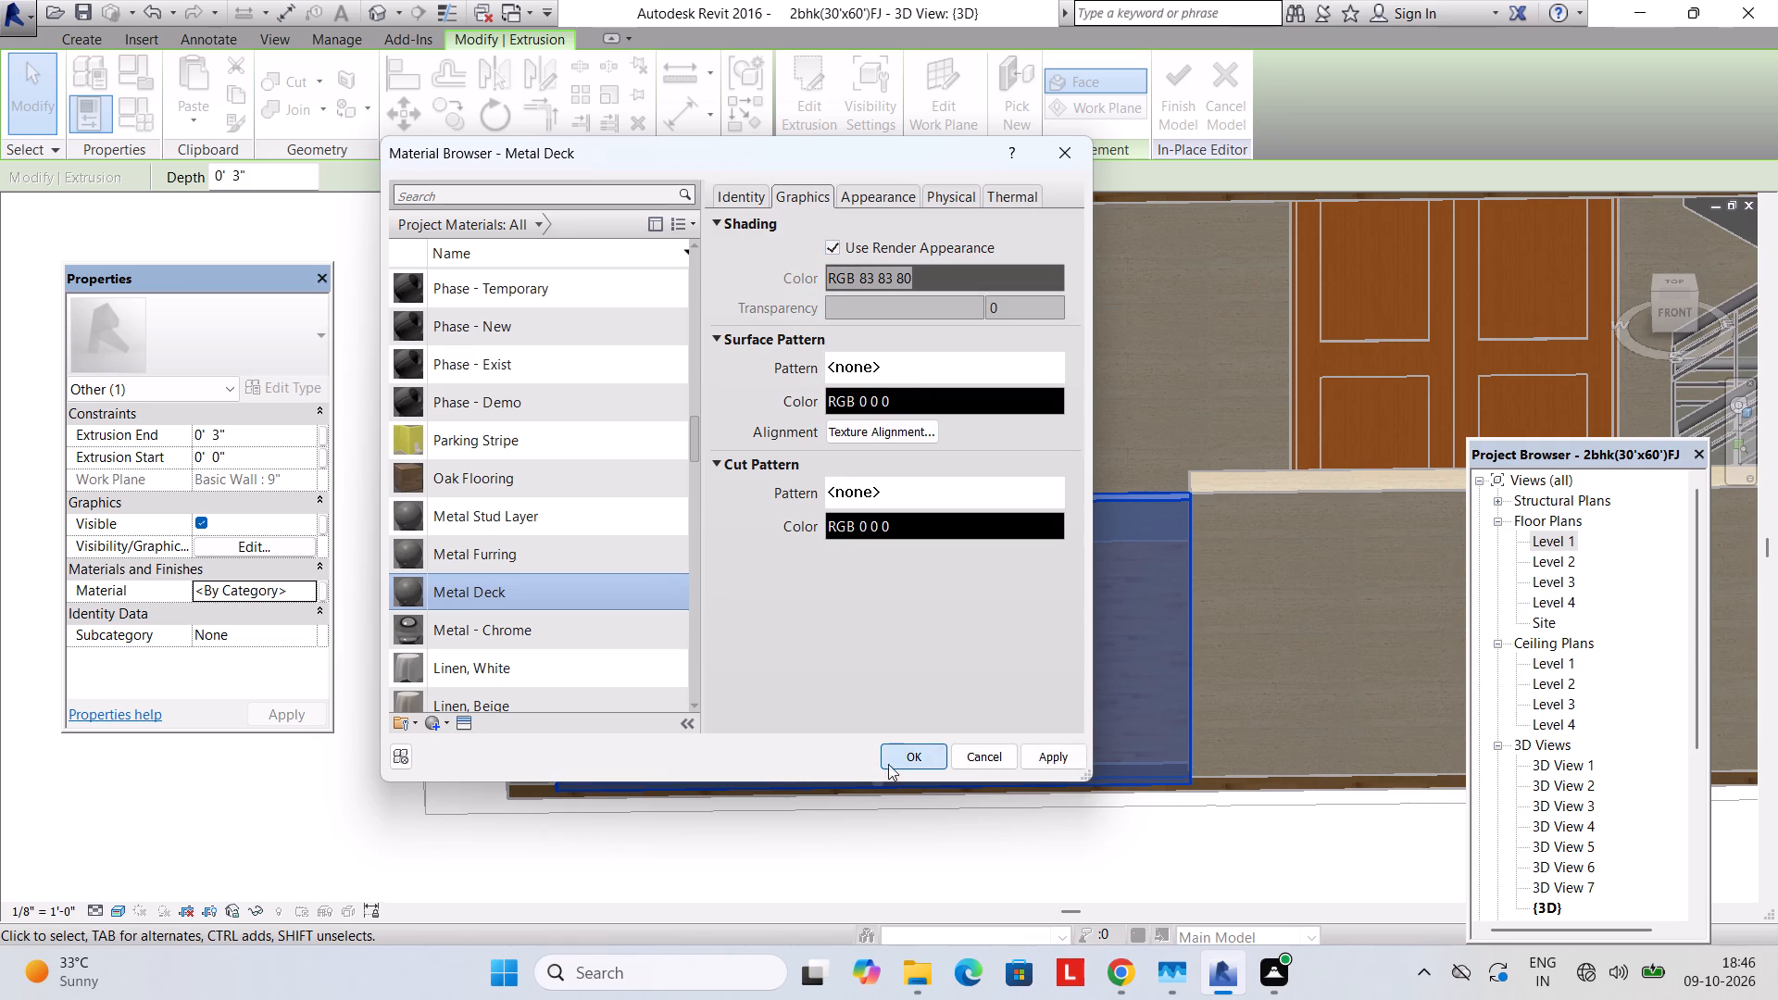
key("Escape")
Check the new material on both gate panels and finish the in-place model.
scroll(904, 614, "down", 3)
middle_click_drag(914, 606, 914, 595)
scroll(913, 592, "up", 2)
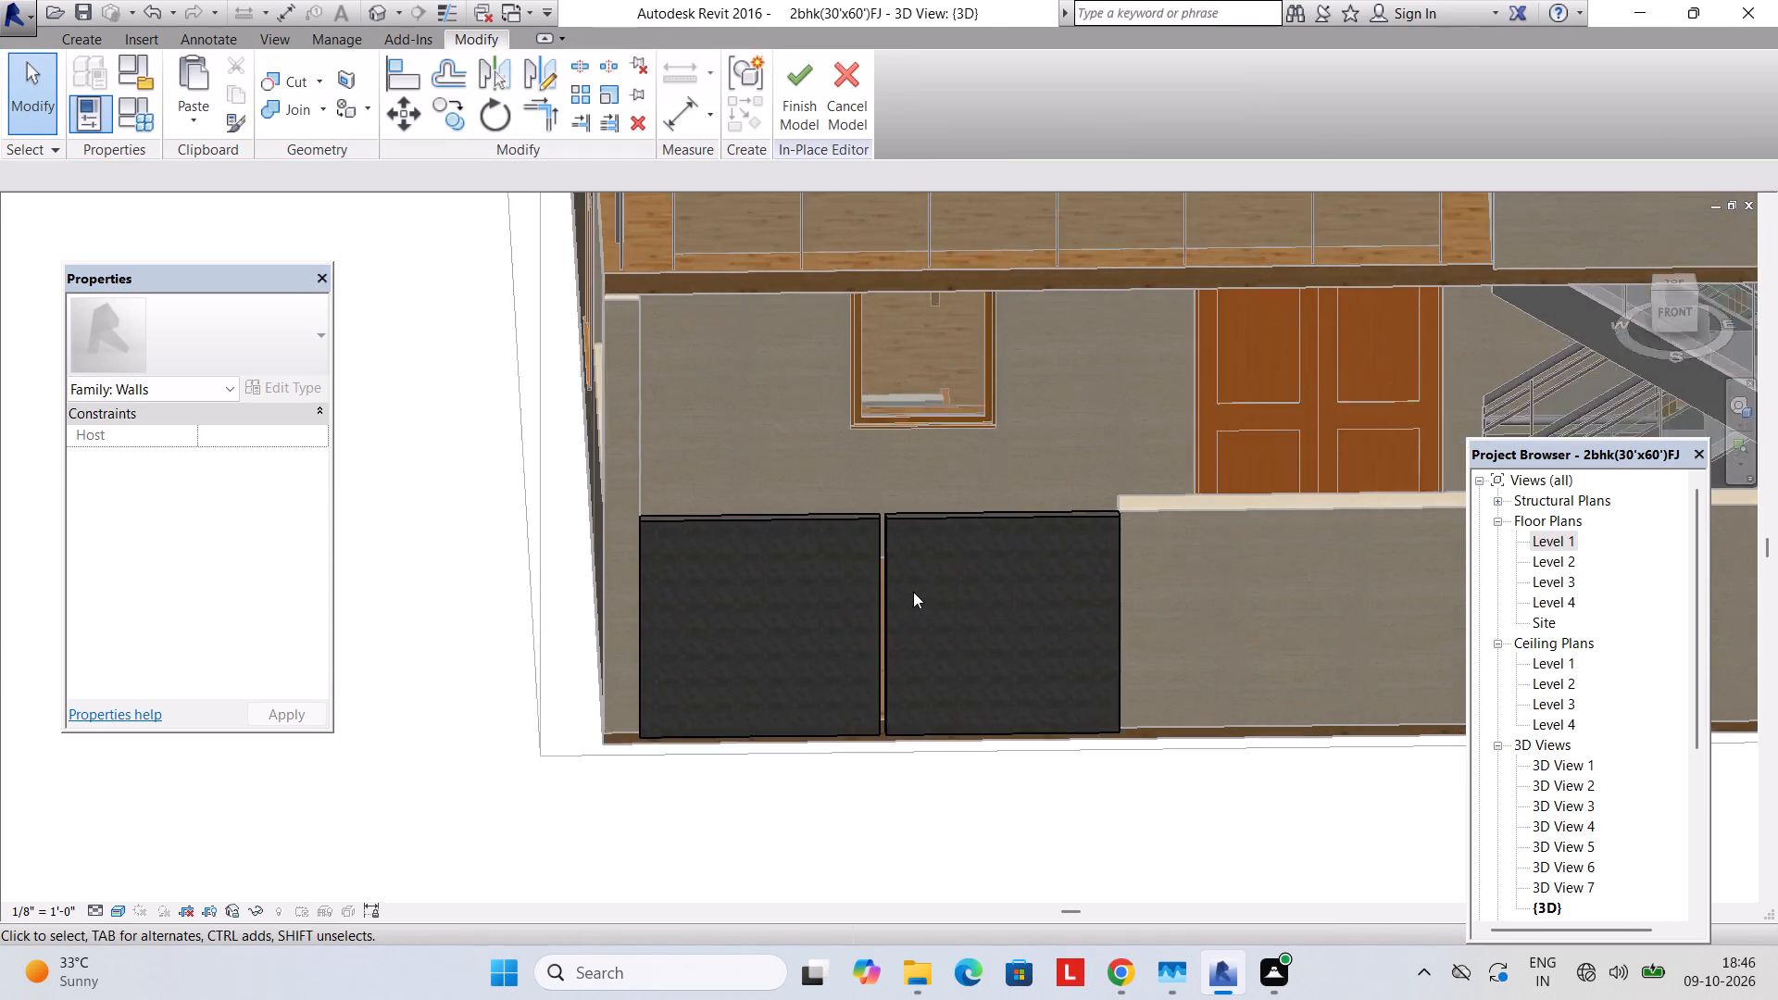
scroll(913, 592, "up", 10)
scroll(931, 575, "down", 10)
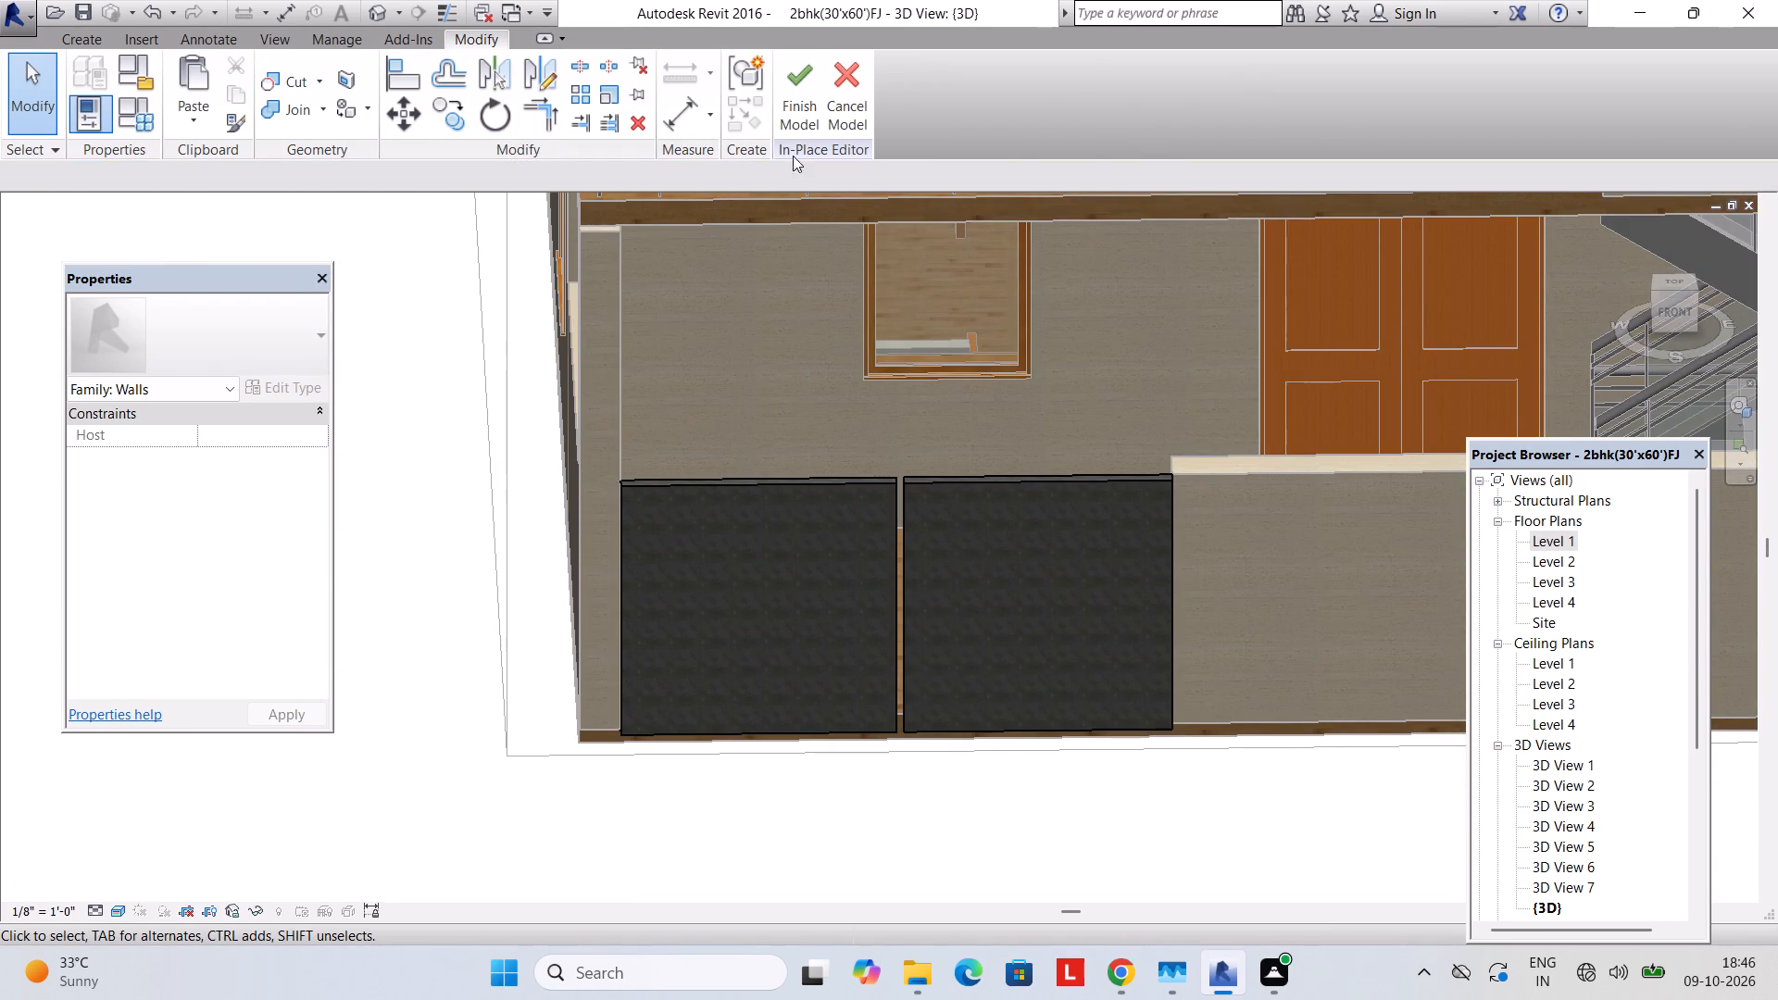
left_click(801, 129)
Examine the finished gate, boundary wall and front elevation from several angles.
scroll(850, 506, "down", 3)
middle_click_drag(896, 537, 828, 566)
scroll(829, 564, "up", 3)
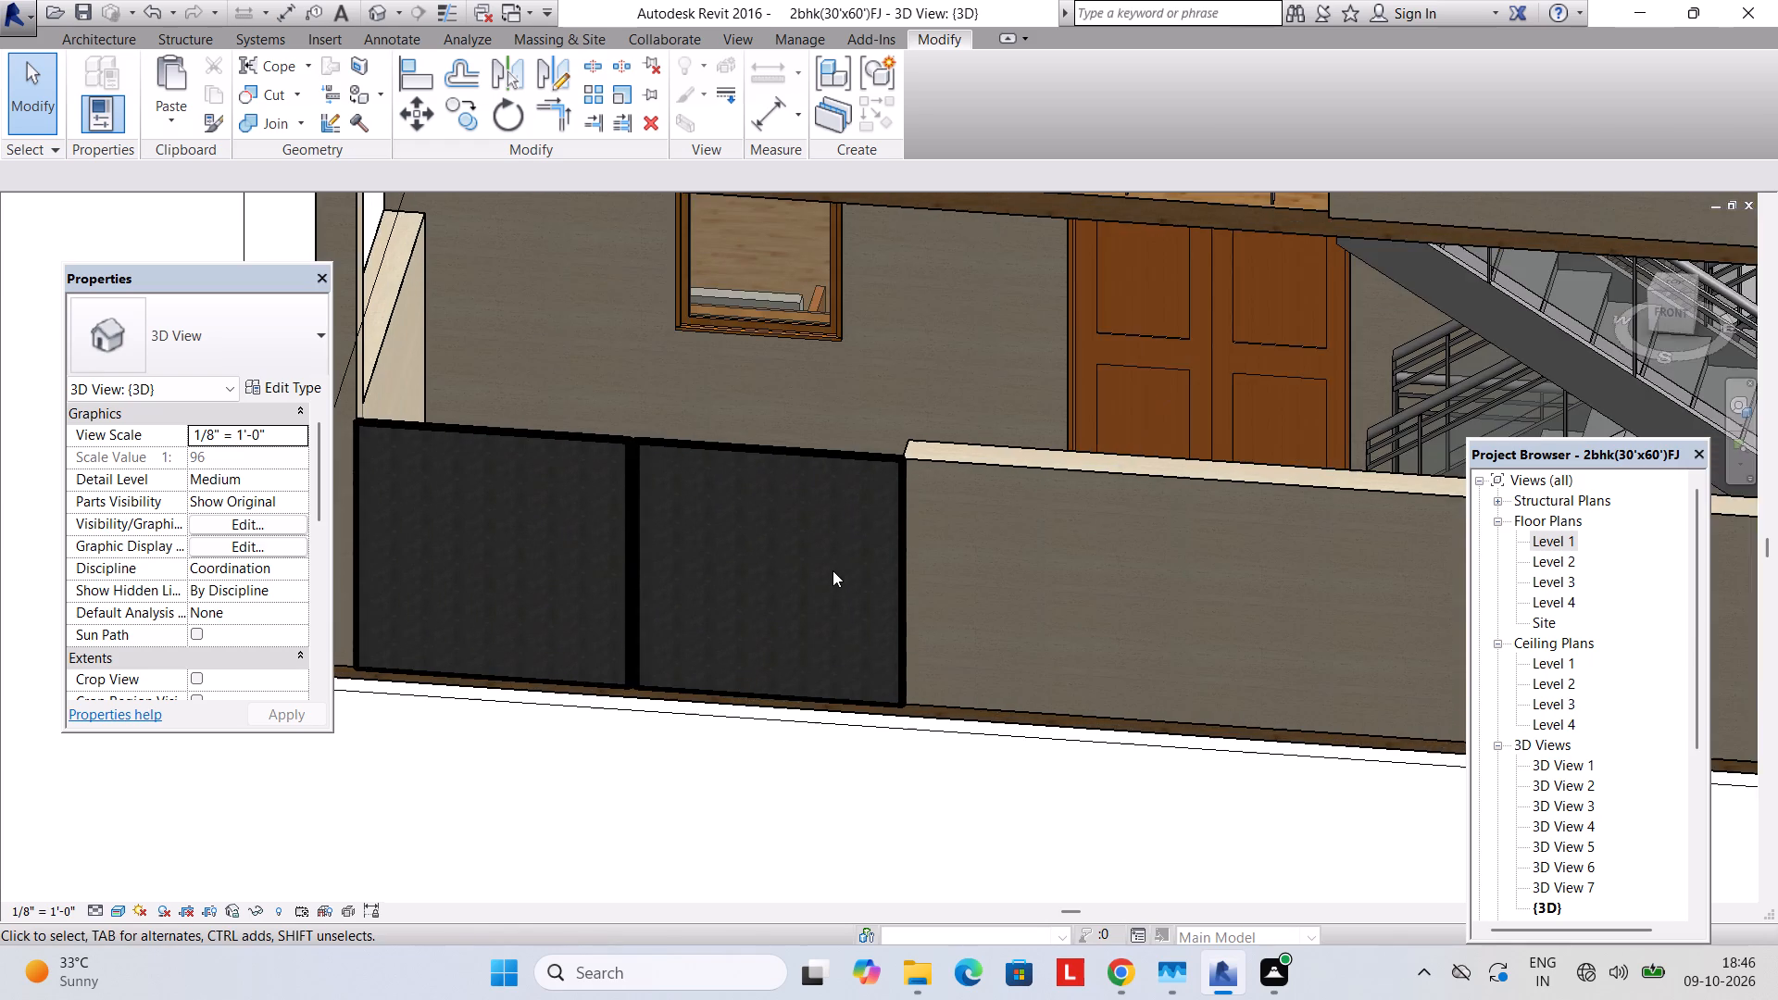
middle_click_drag(833, 606, 856, 532)
scroll(856, 532, "up", 1)
scroll(856, 531, "down", 3)
middle_click_drag(856, 566, 785, 723)
middle_click_drag(798, 723, 805, 631)
scroll(807, 616, "up", 1)
scroll(807, 615, "down", 2)
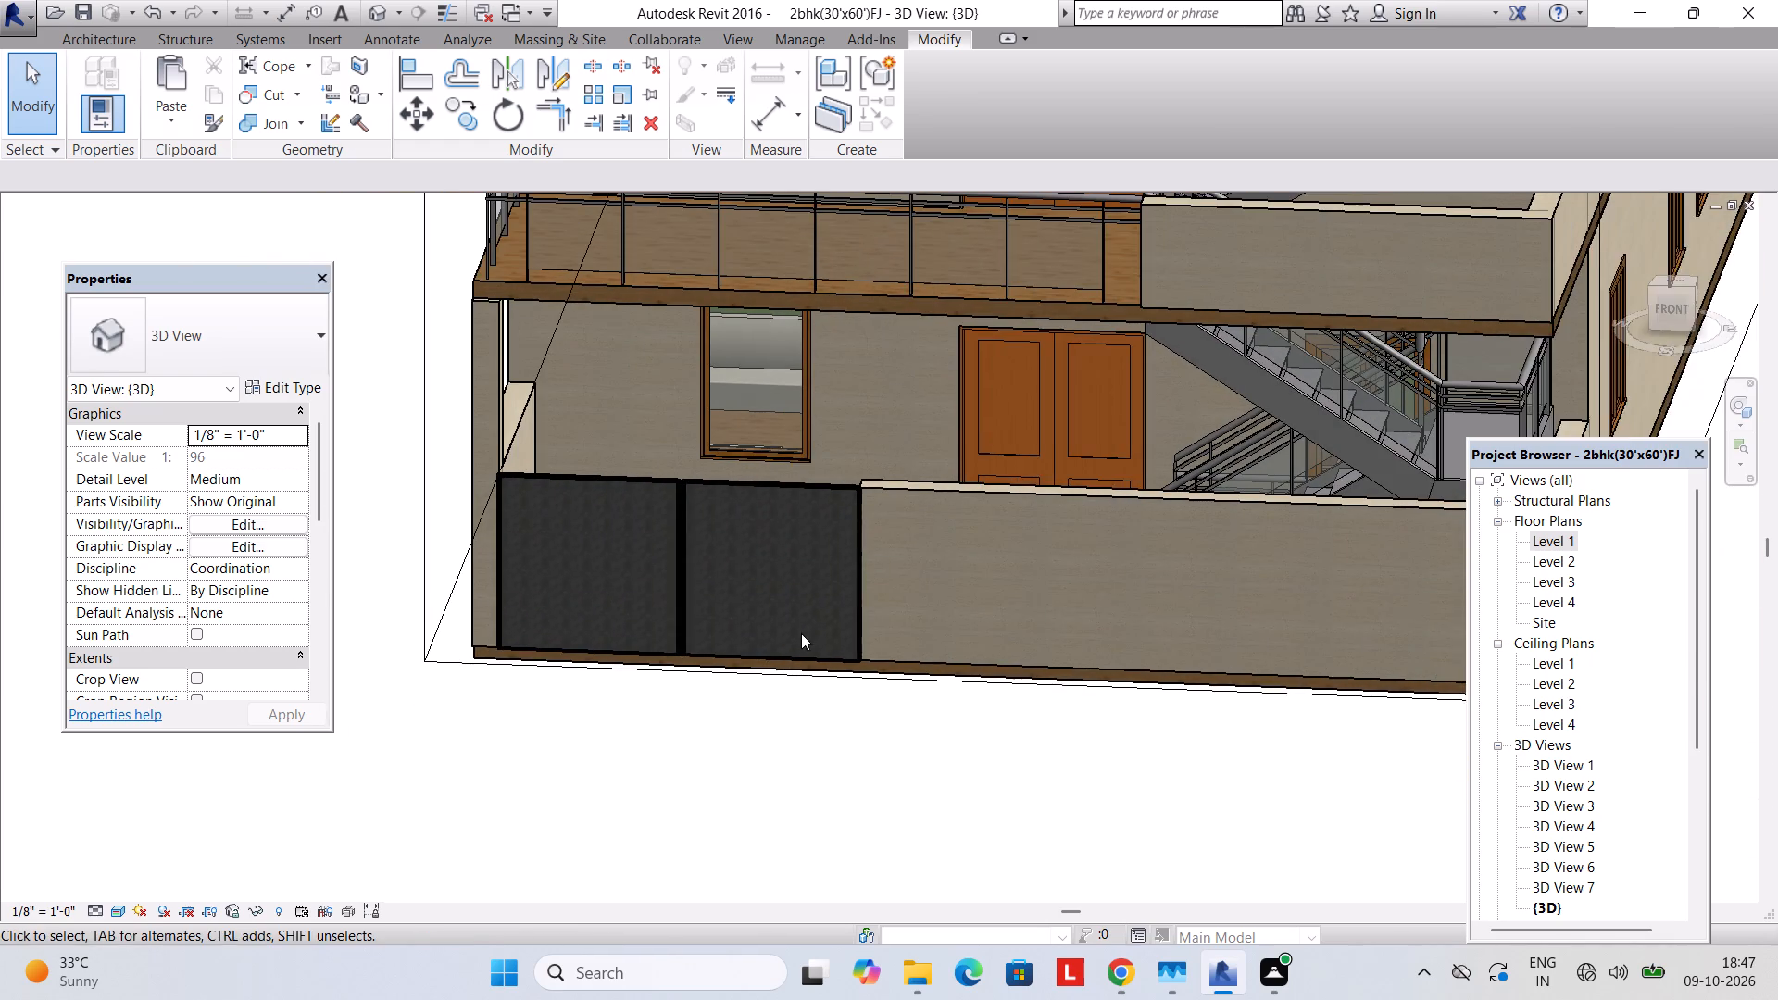
middle_click_drag(800, 633, 715, 764)
middle_click_drag(745, 726, 769, 654)
middle_click_drag(759, 688, 729, 754)
middle_click_drag(738, 743, 756, 689)
scroll(765, 669, "down", 1)
middle_click_drag(765, 669, 712, 711)
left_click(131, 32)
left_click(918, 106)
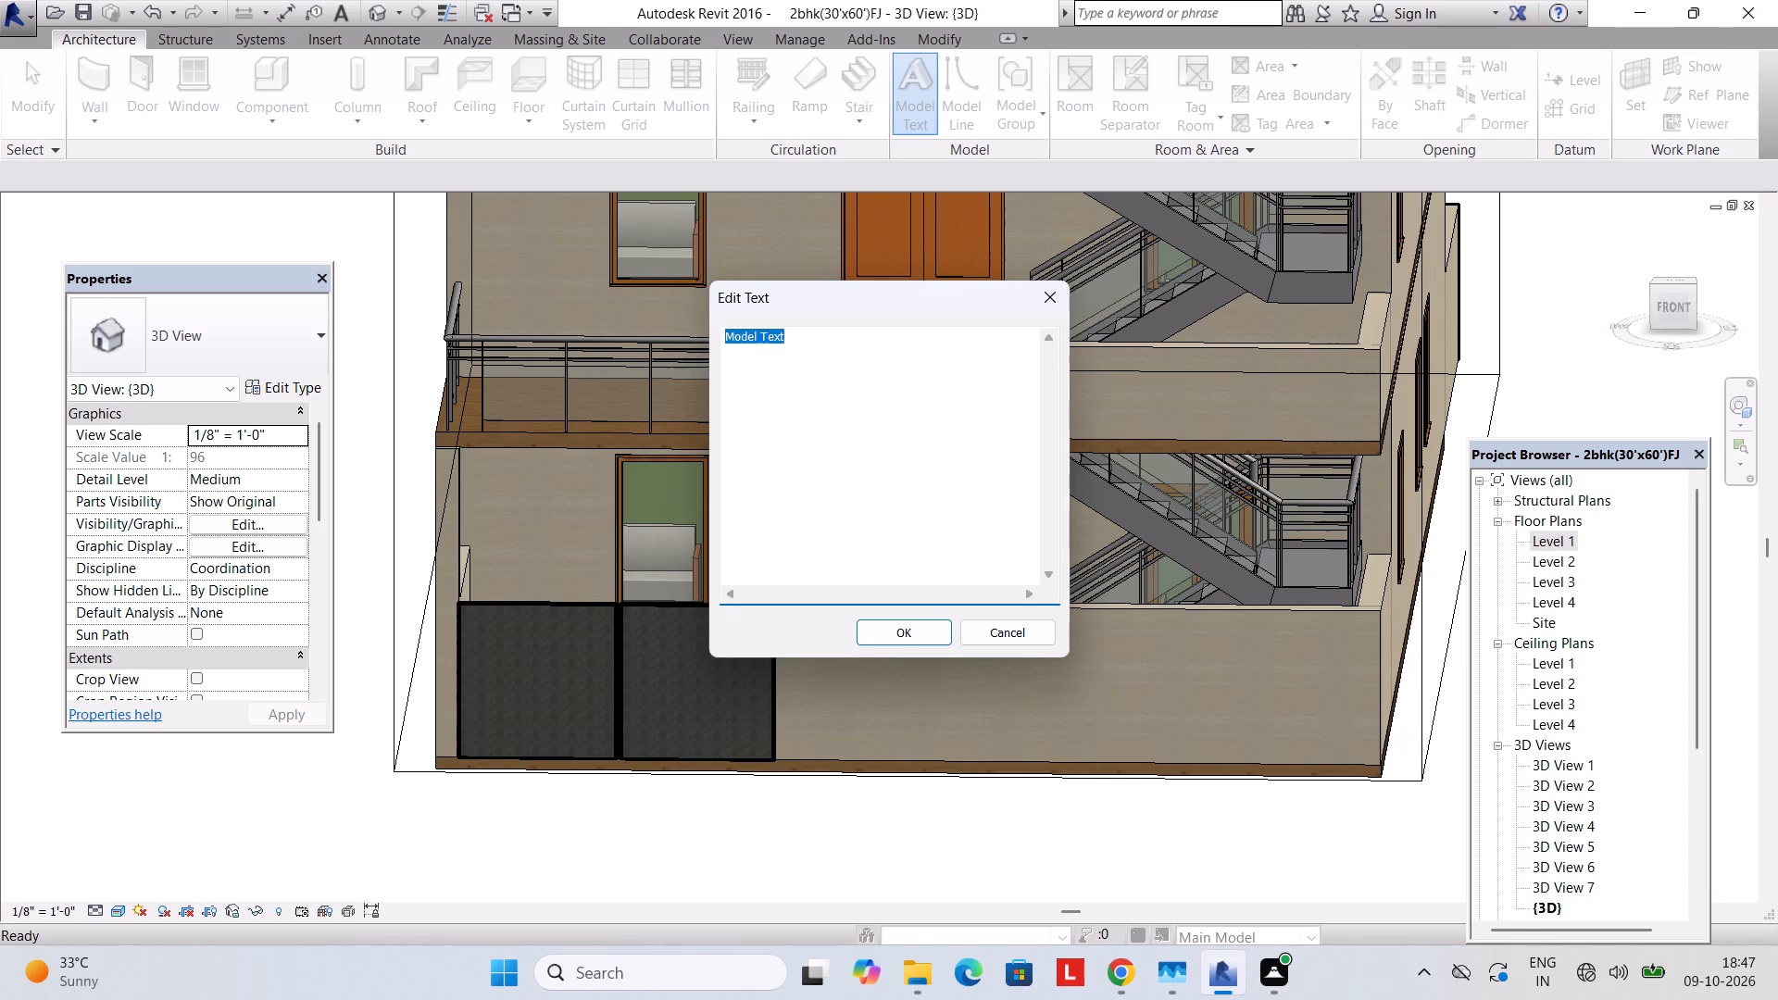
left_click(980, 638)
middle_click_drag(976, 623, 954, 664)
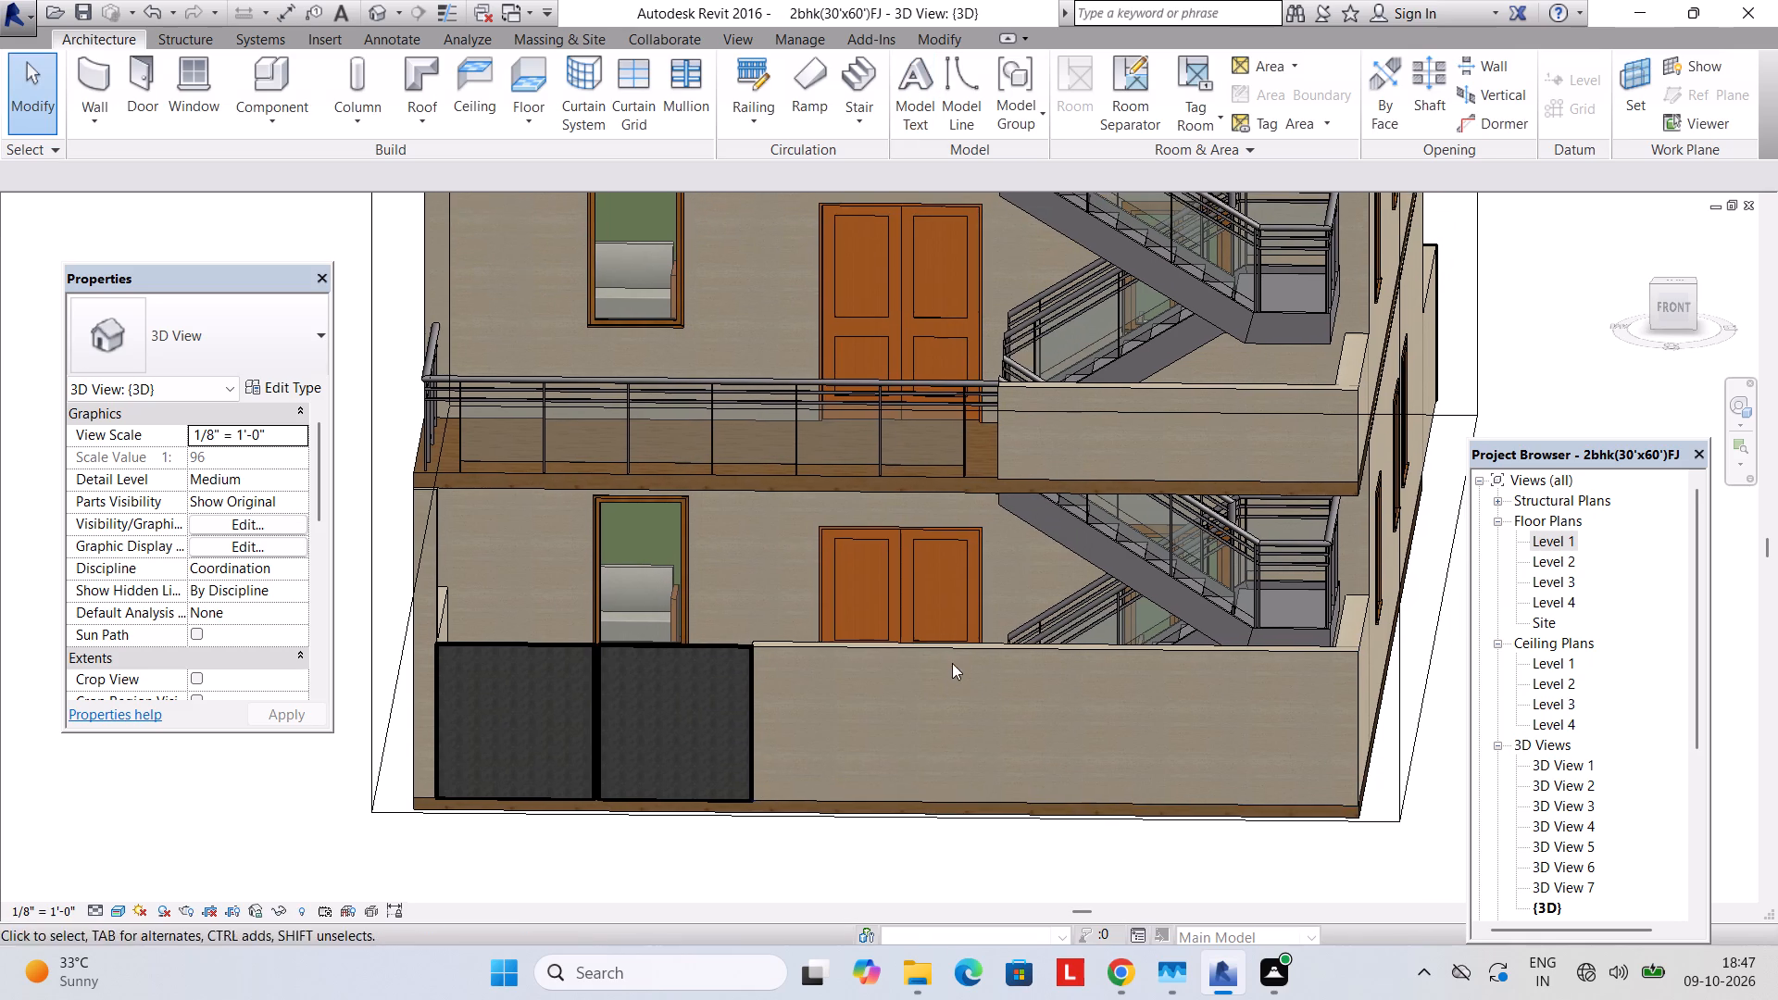
Set the work plane by picking the outer face of the front boundary wall beside the gate.
scroll(948, 611, "down", 1)
left_click(1642, 98)
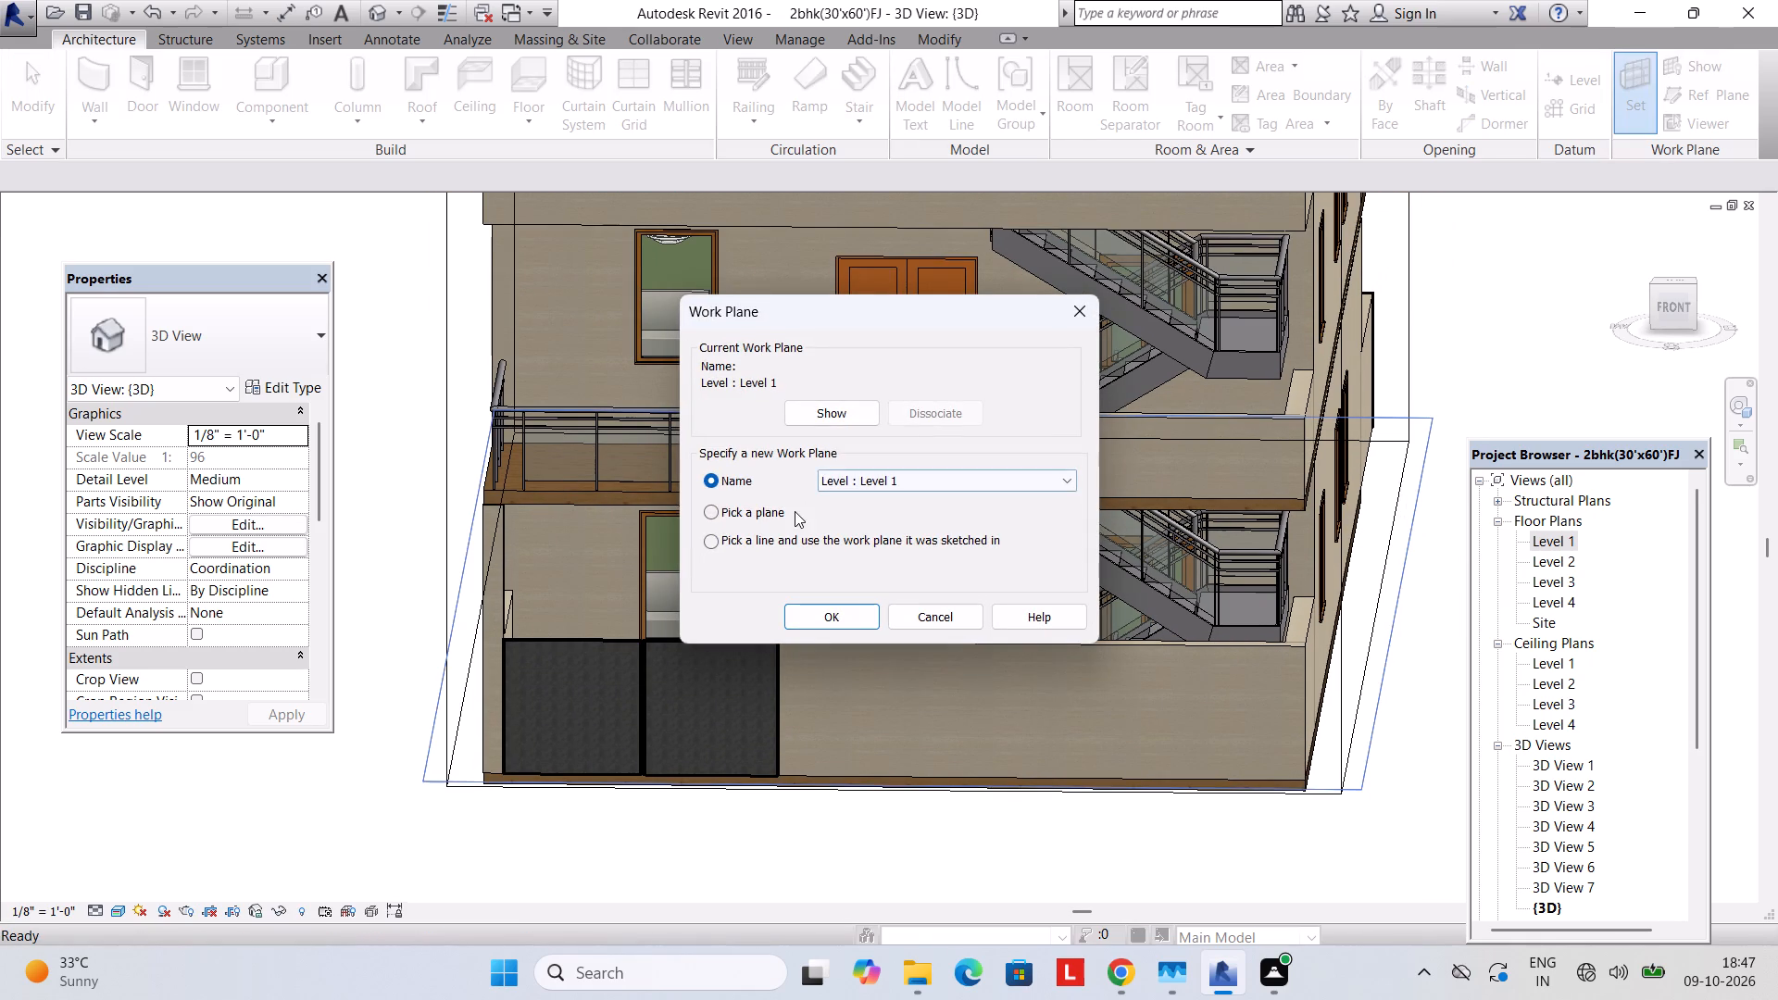
left_click(795, 511)
left_click(796, 604)
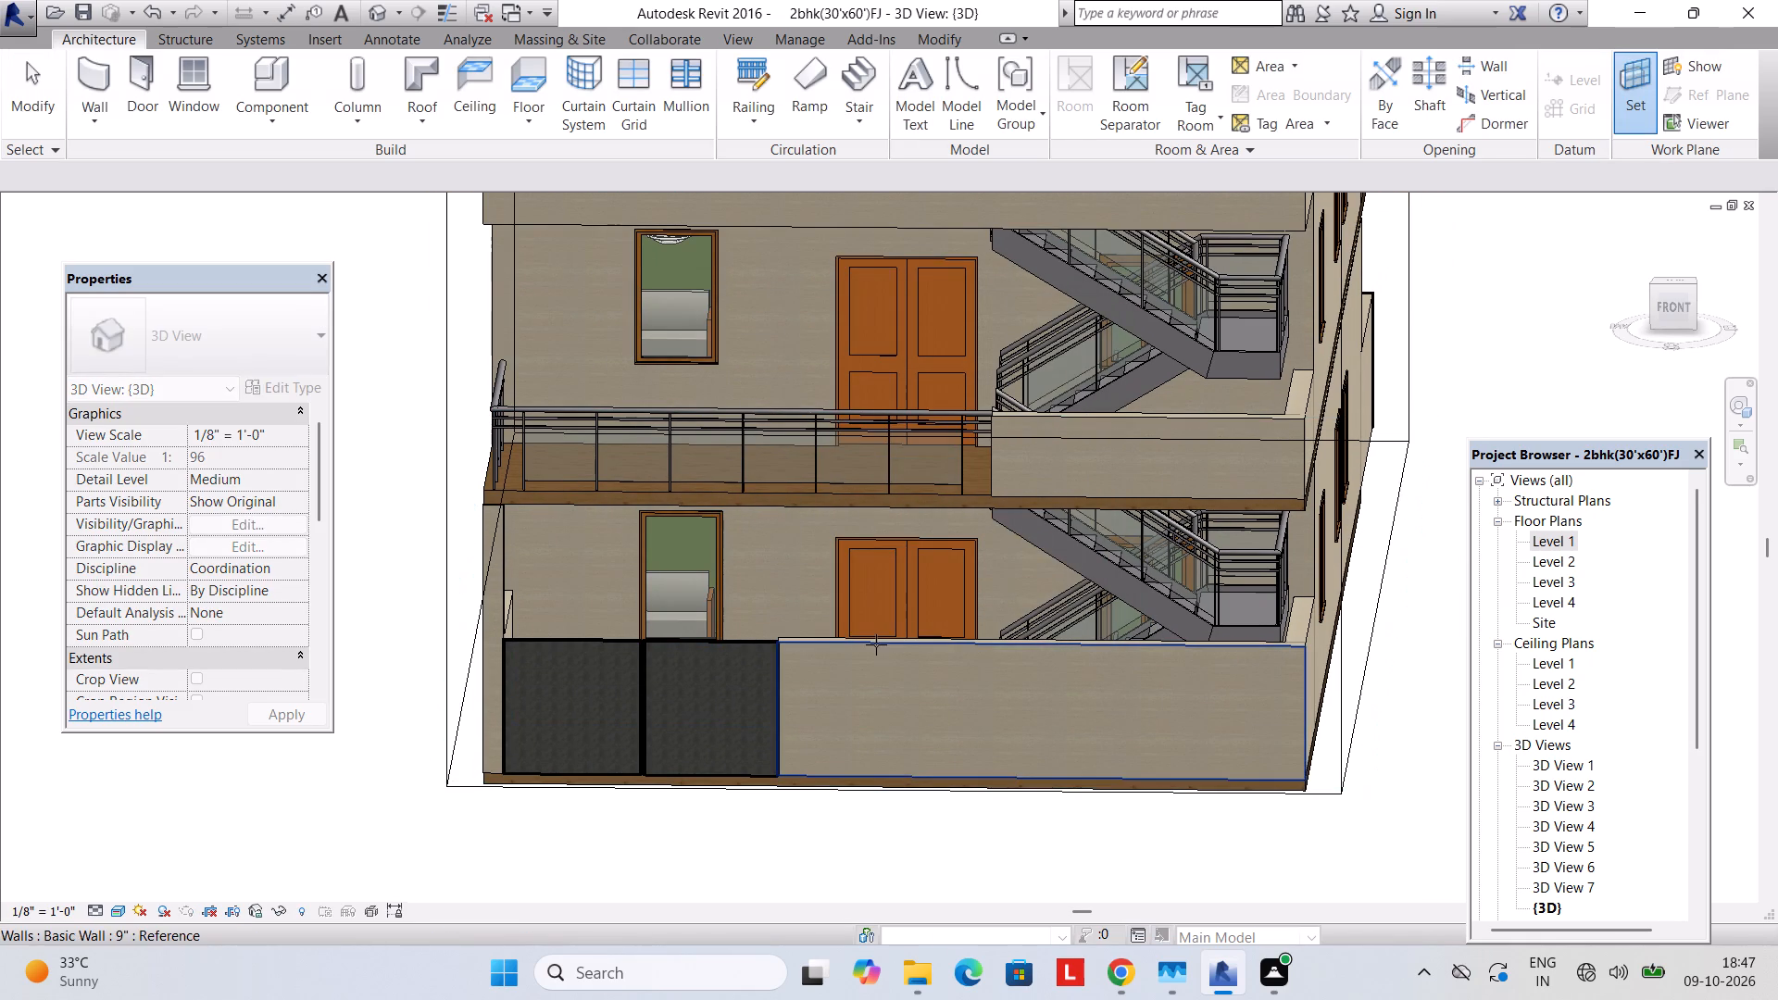
left_click(876, 644)
Place model text reading SWEET HOME on the front boundary wall, starting just beside the gate.
left_click(903, 110)
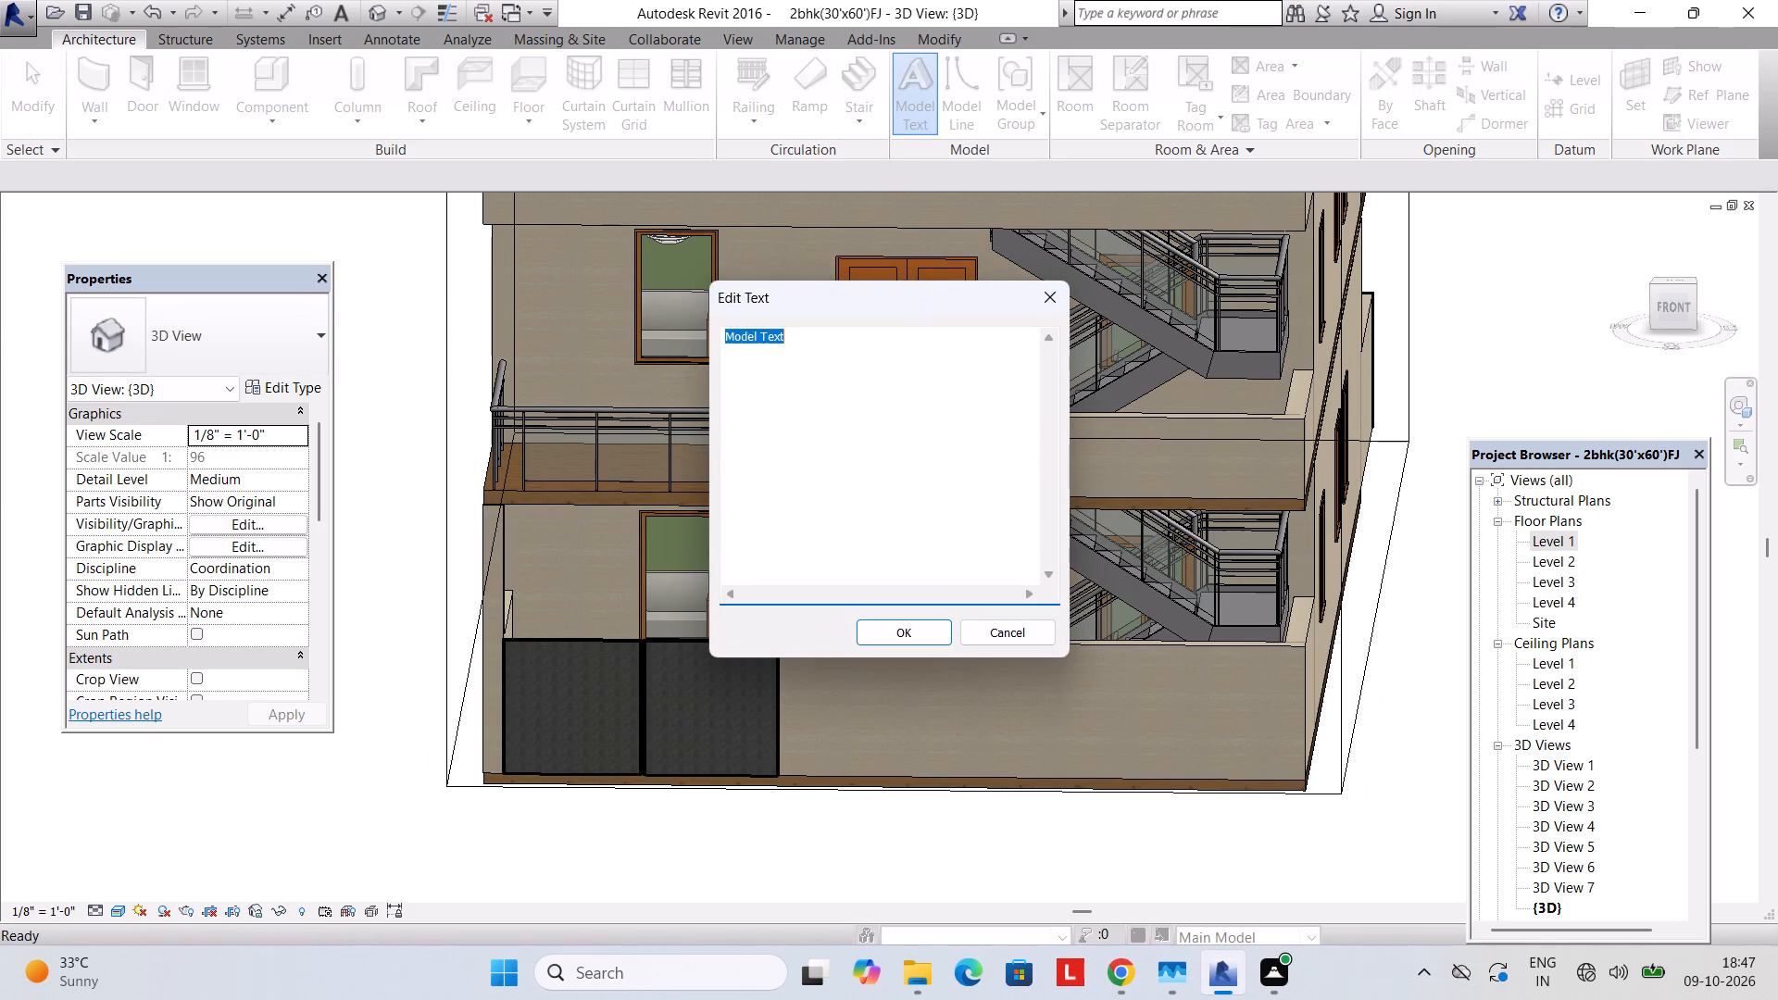
key("h")
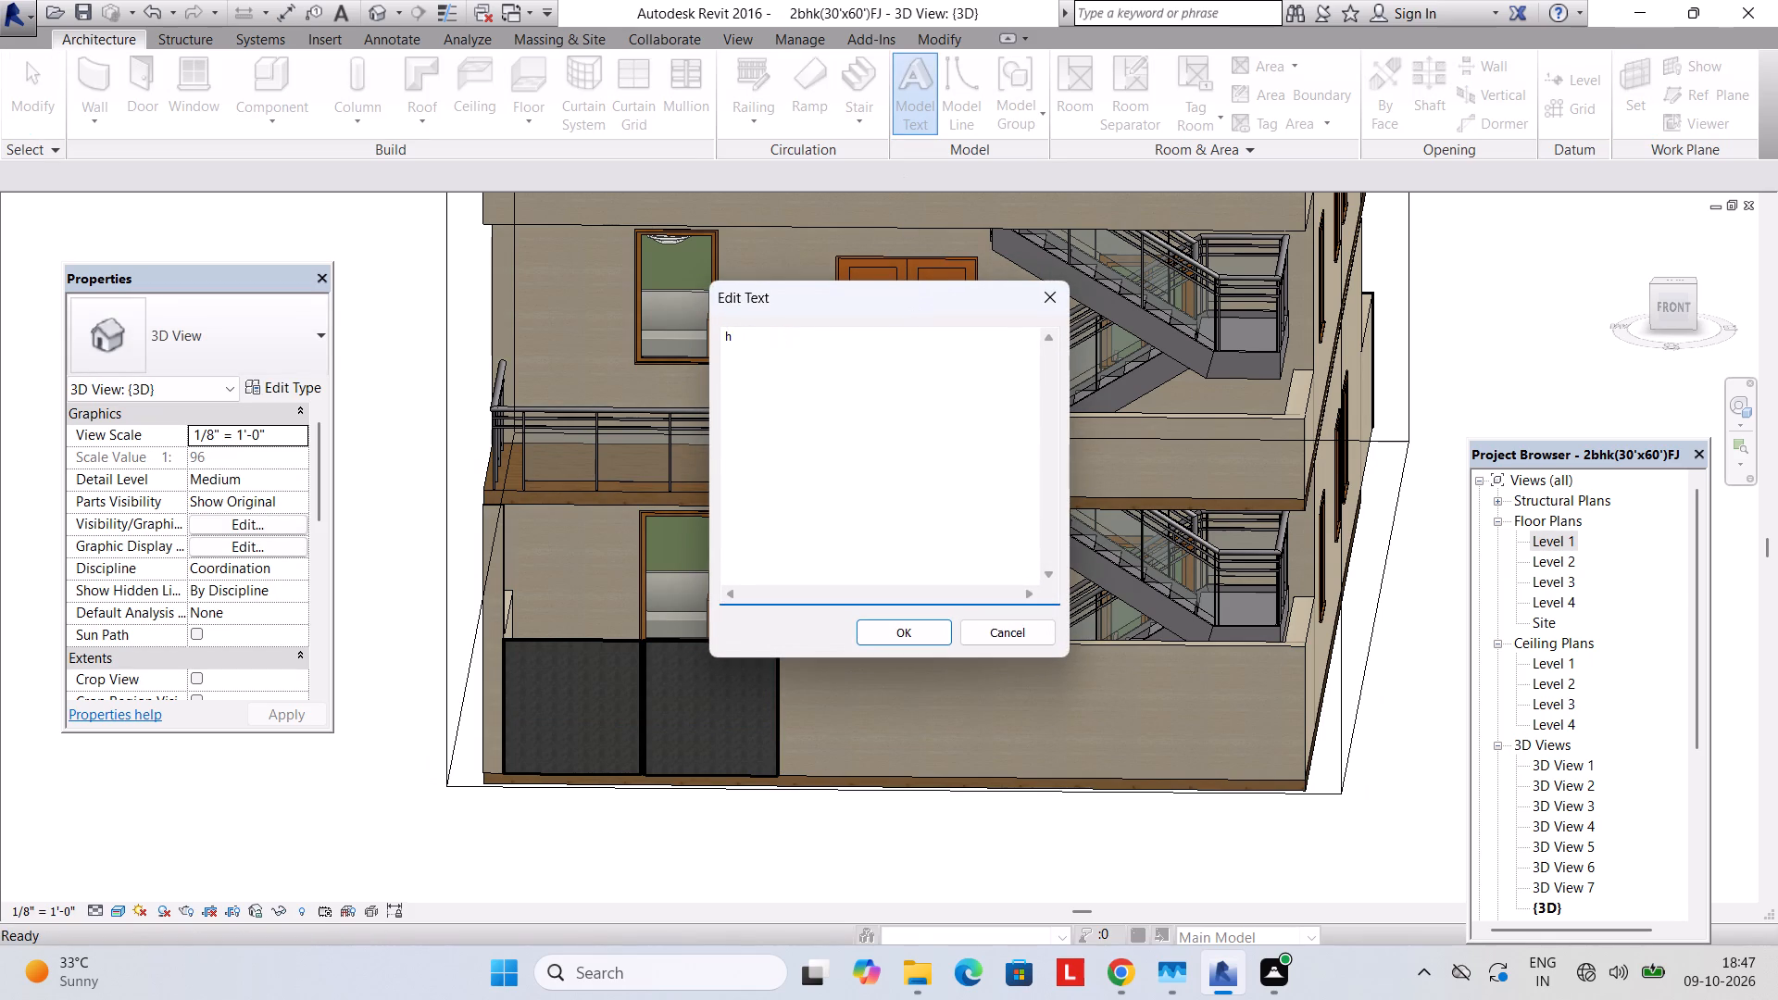
key("BackSpace")
type("SWEET")
key("space")
type("HOME")
key("Return")
left_click(917, 649)
left_click(920, 640)
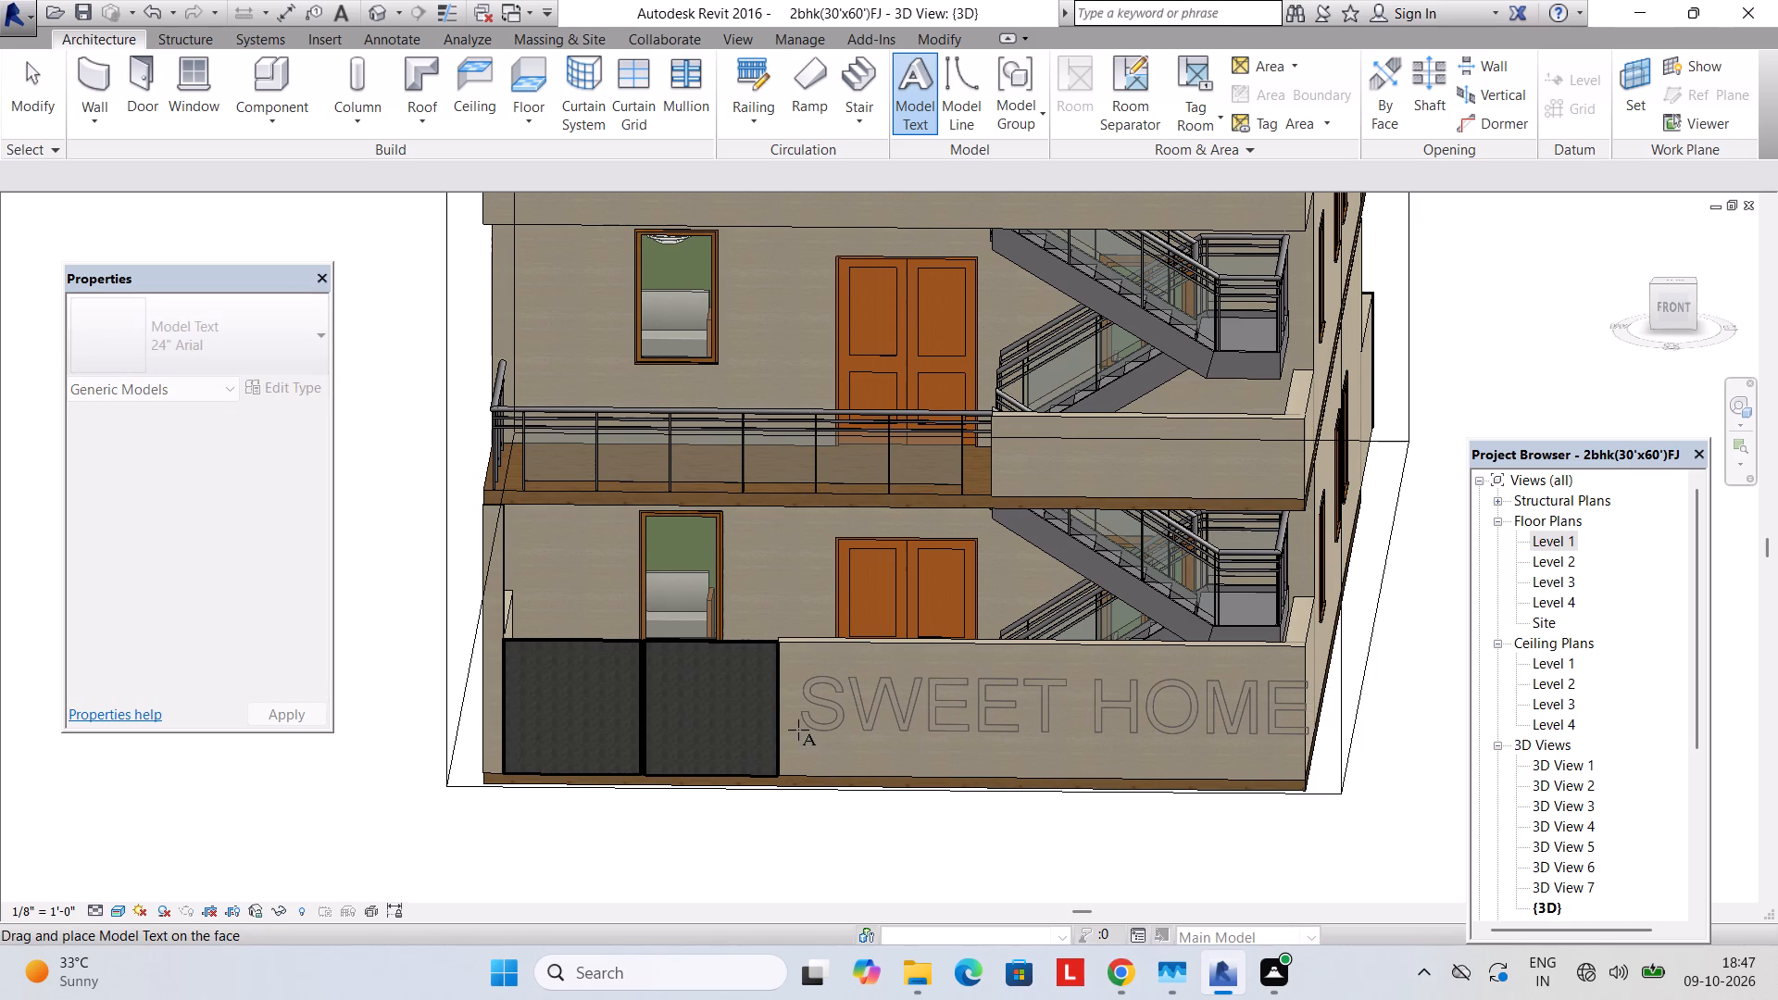
left_click(789, 730)
key("Escape")
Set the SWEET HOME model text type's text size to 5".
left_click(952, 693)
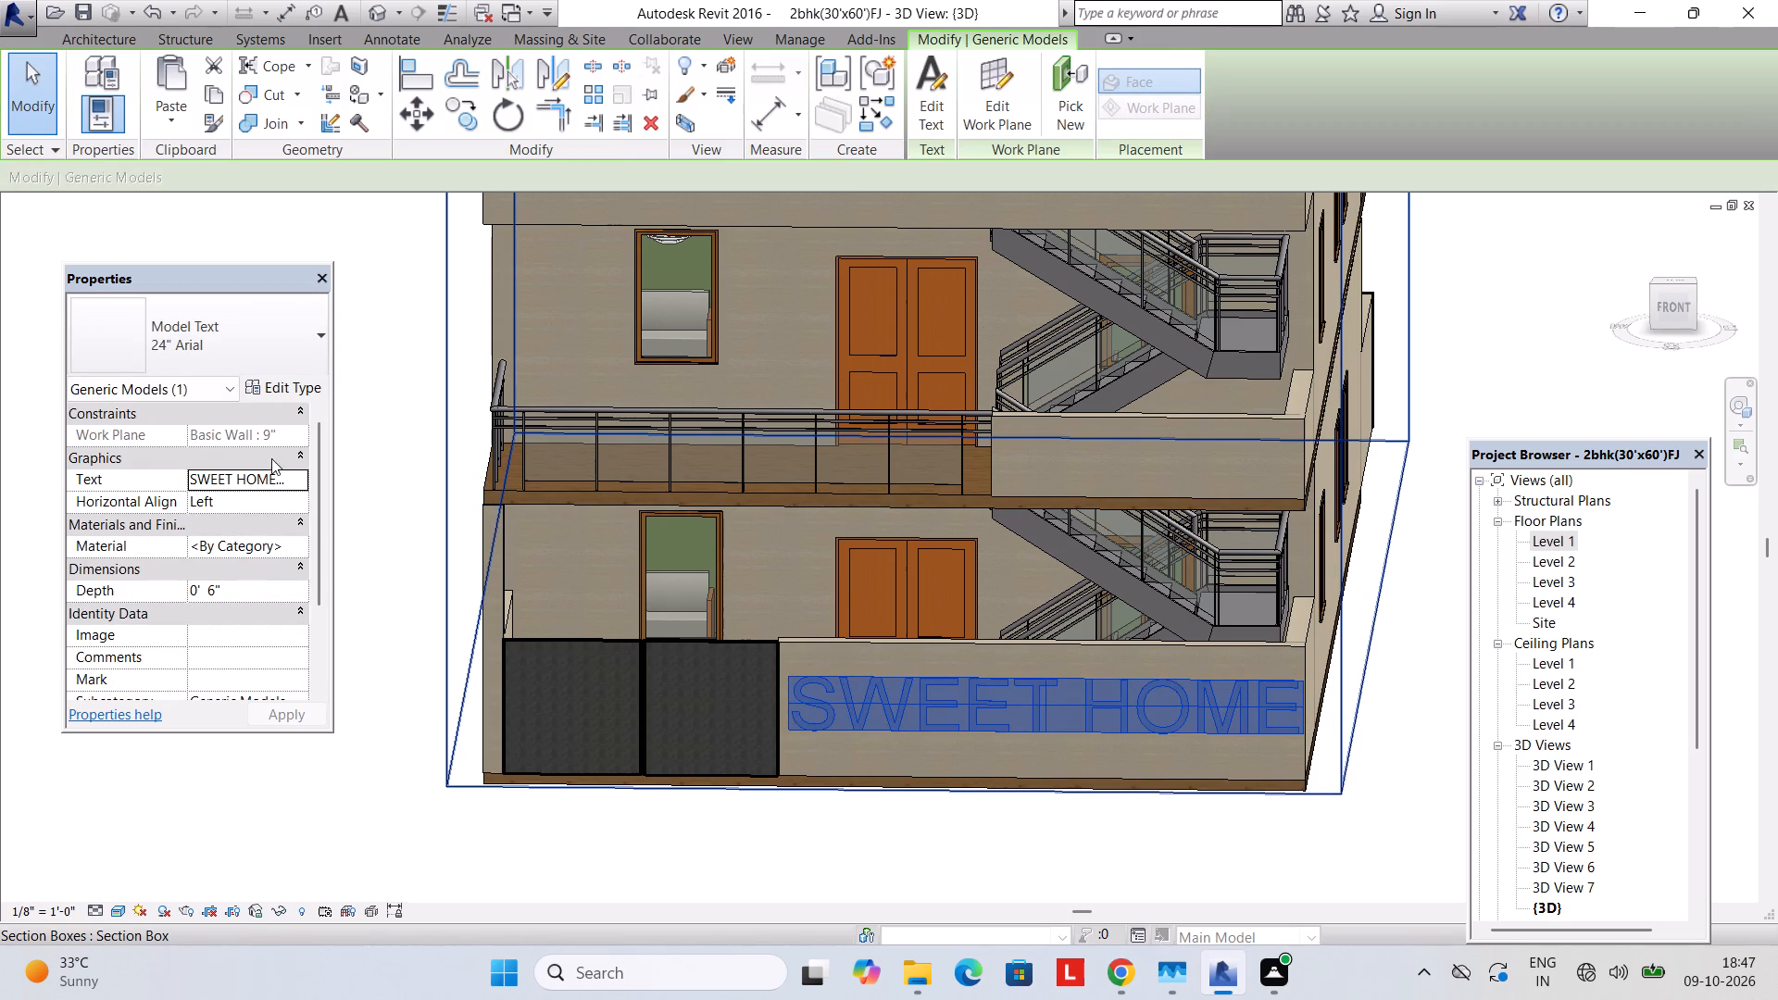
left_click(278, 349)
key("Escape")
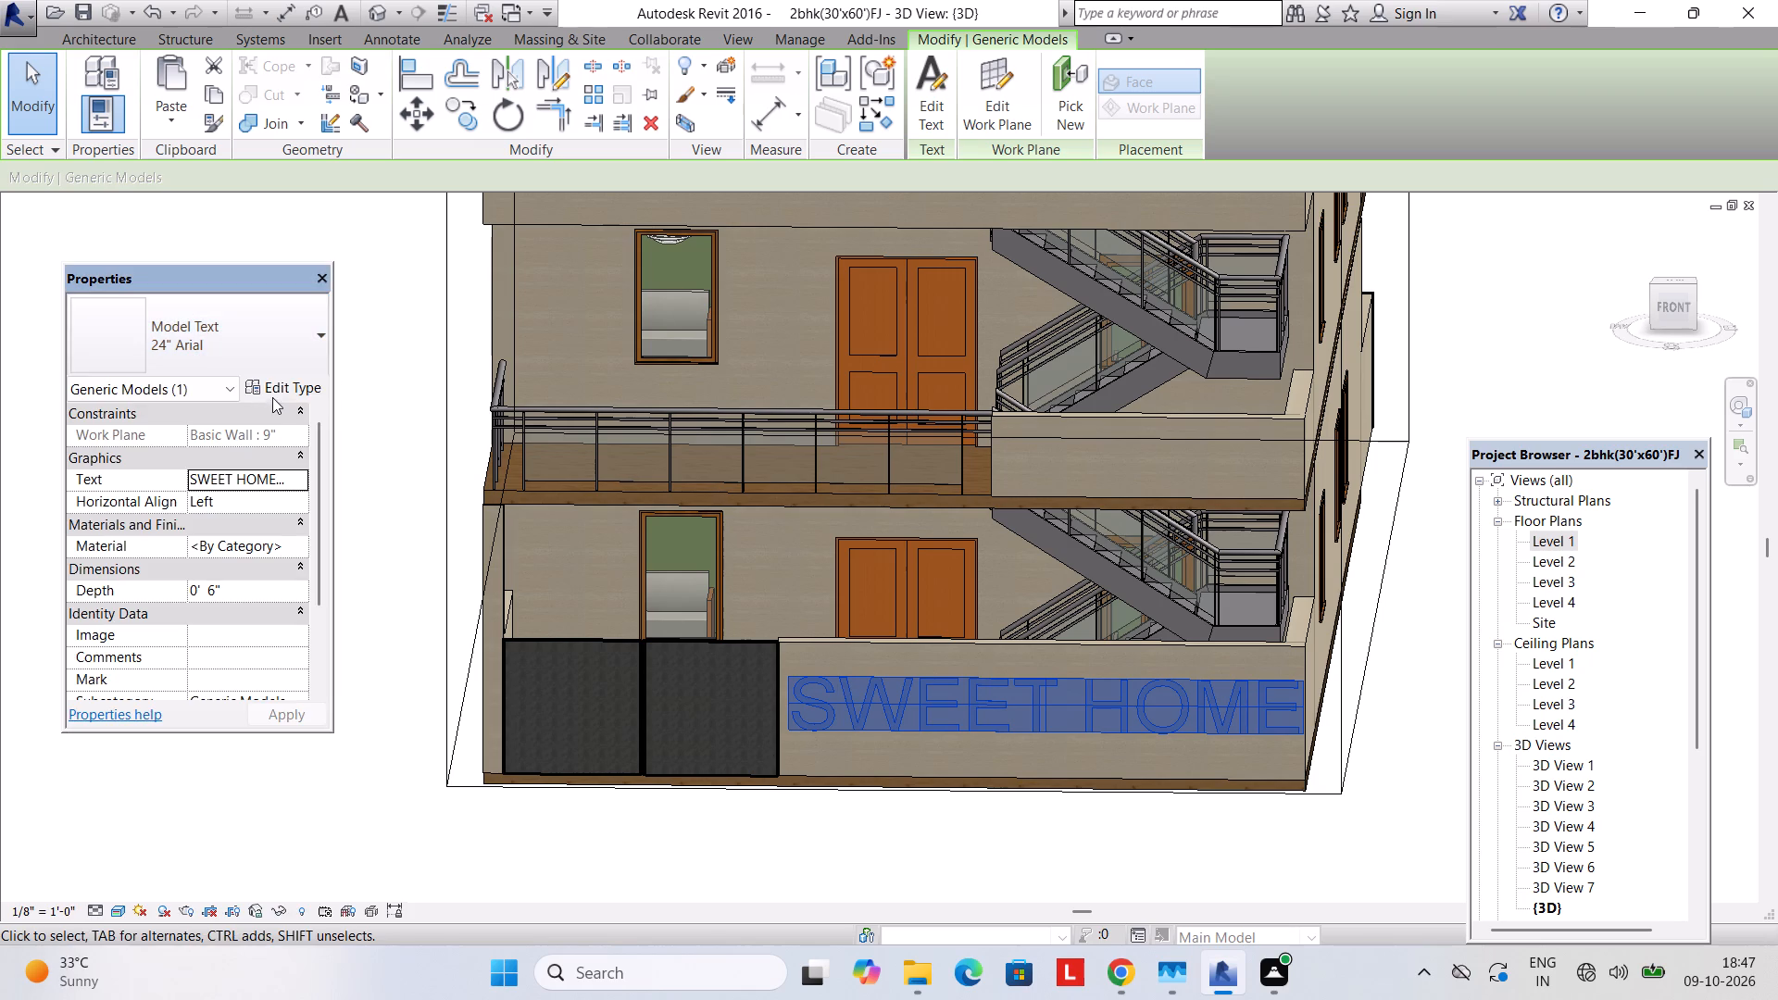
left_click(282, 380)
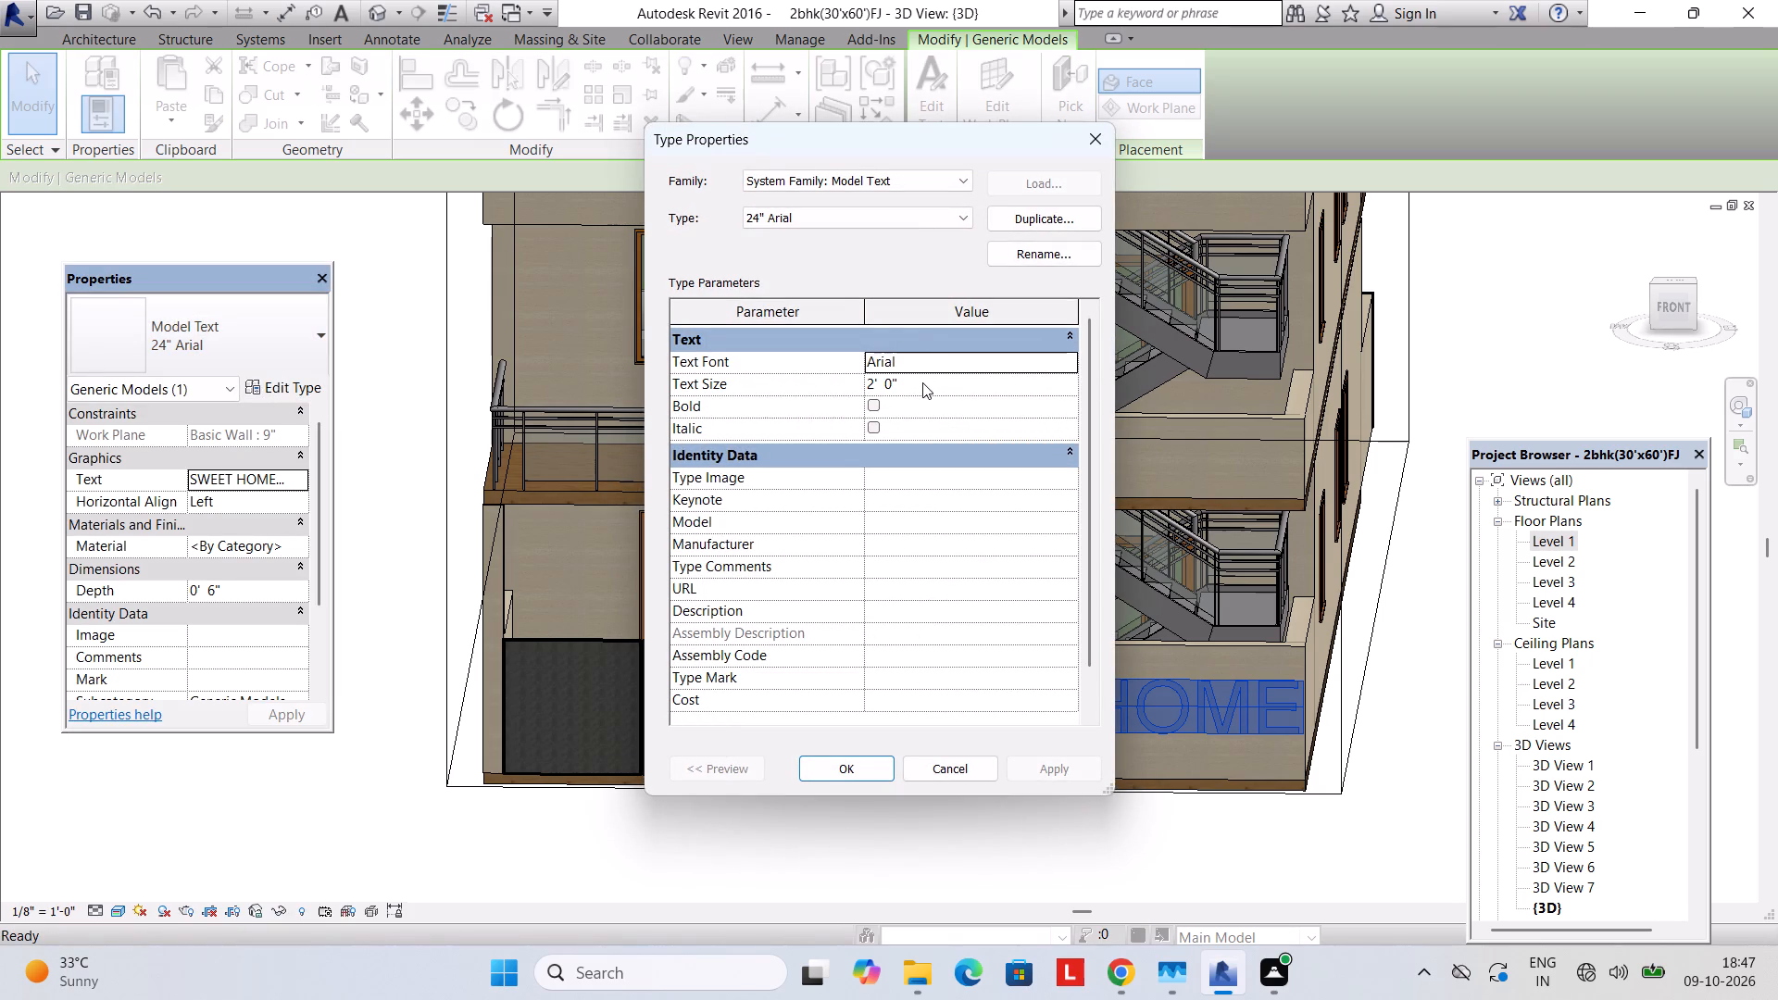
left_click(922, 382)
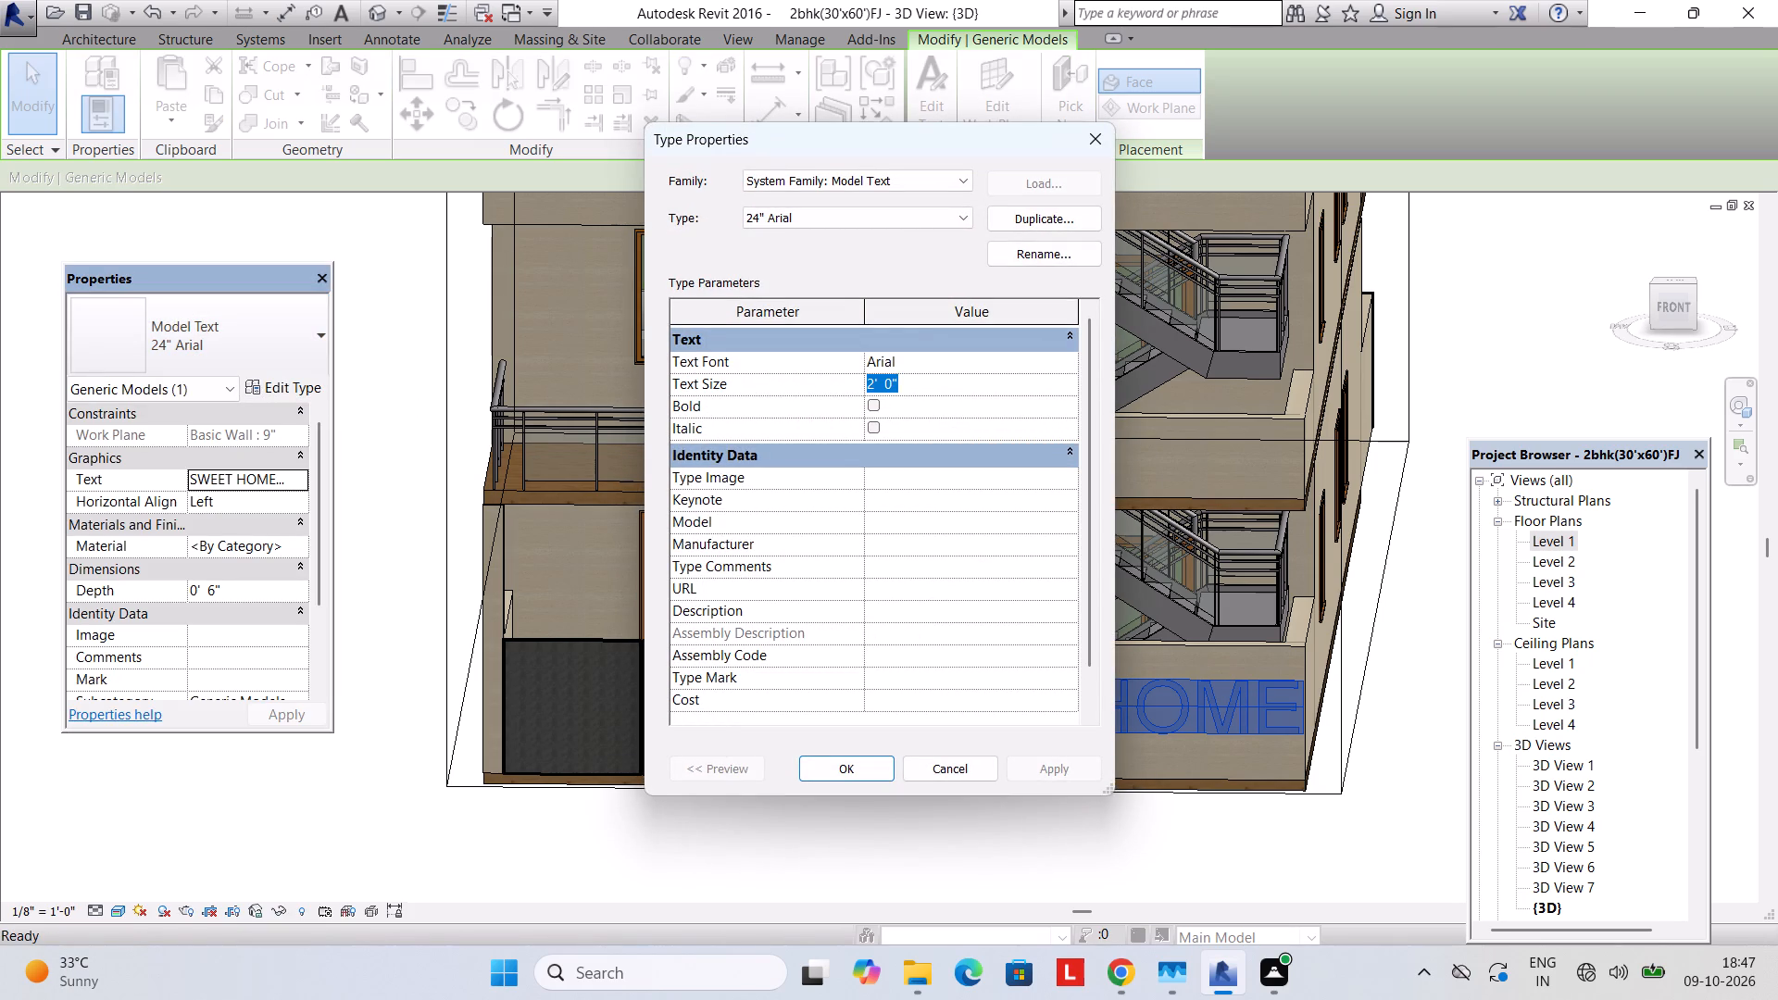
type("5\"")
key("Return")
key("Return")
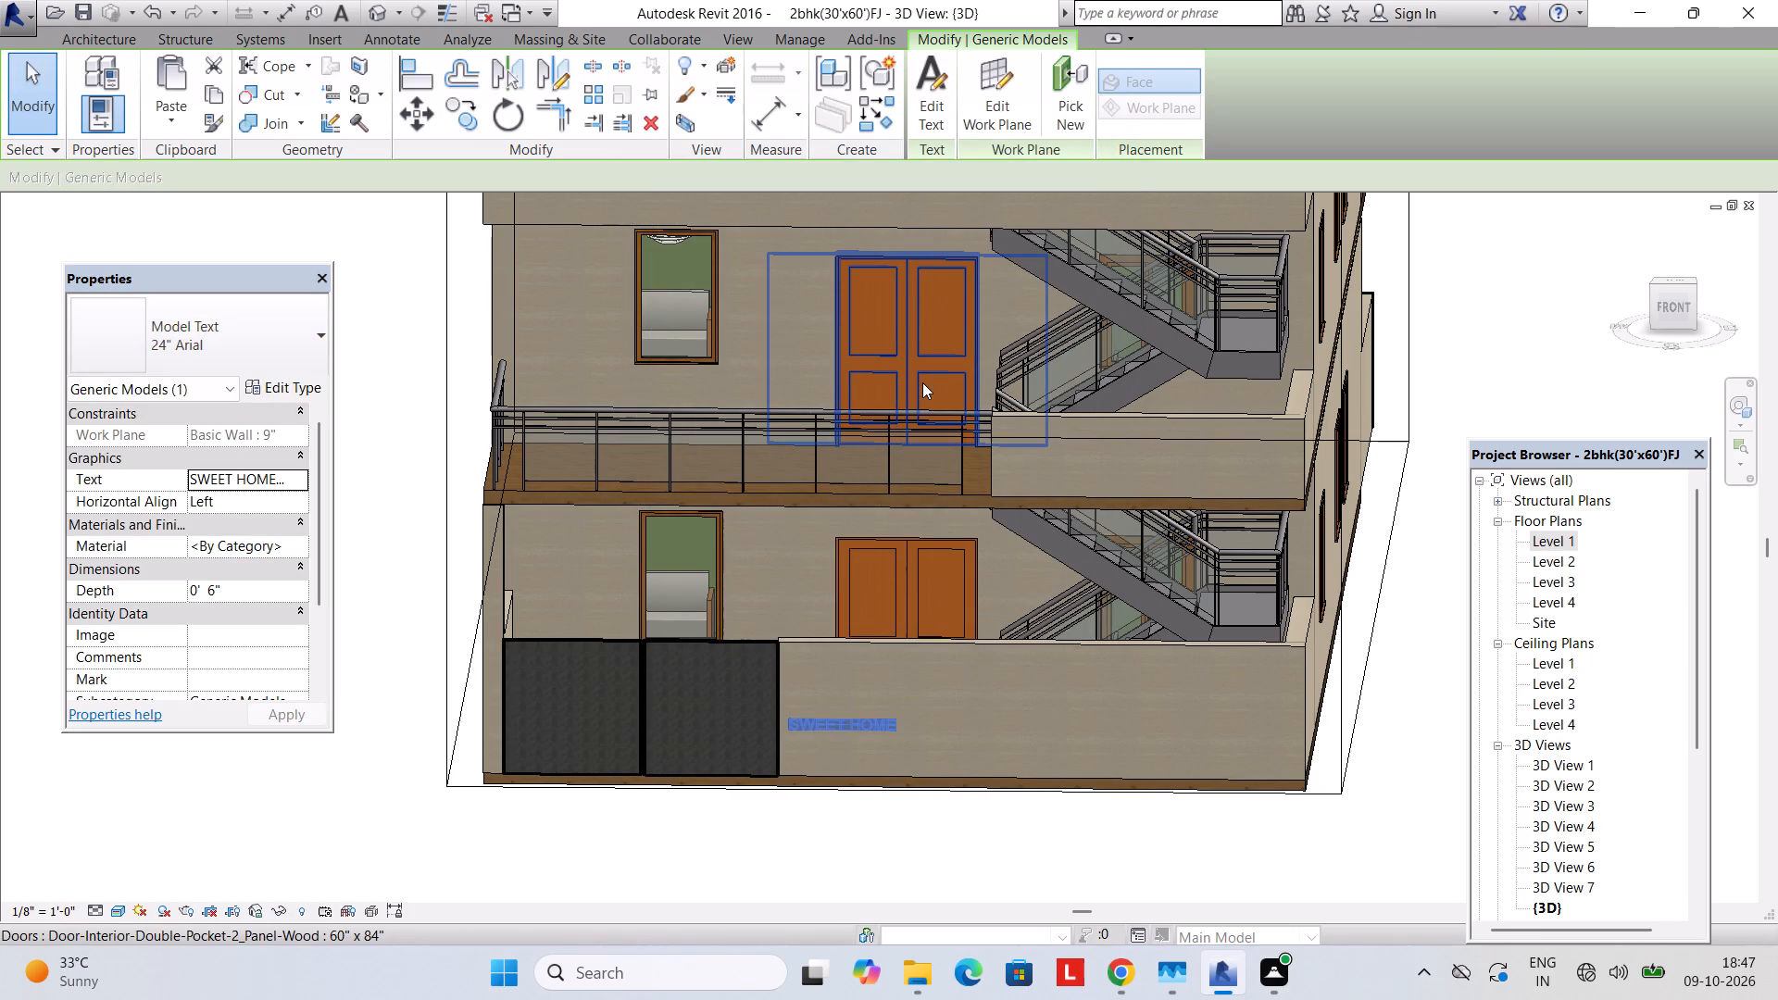
Set the SWEET HOME model text type's text size to 1'.
left_click(831, 727)
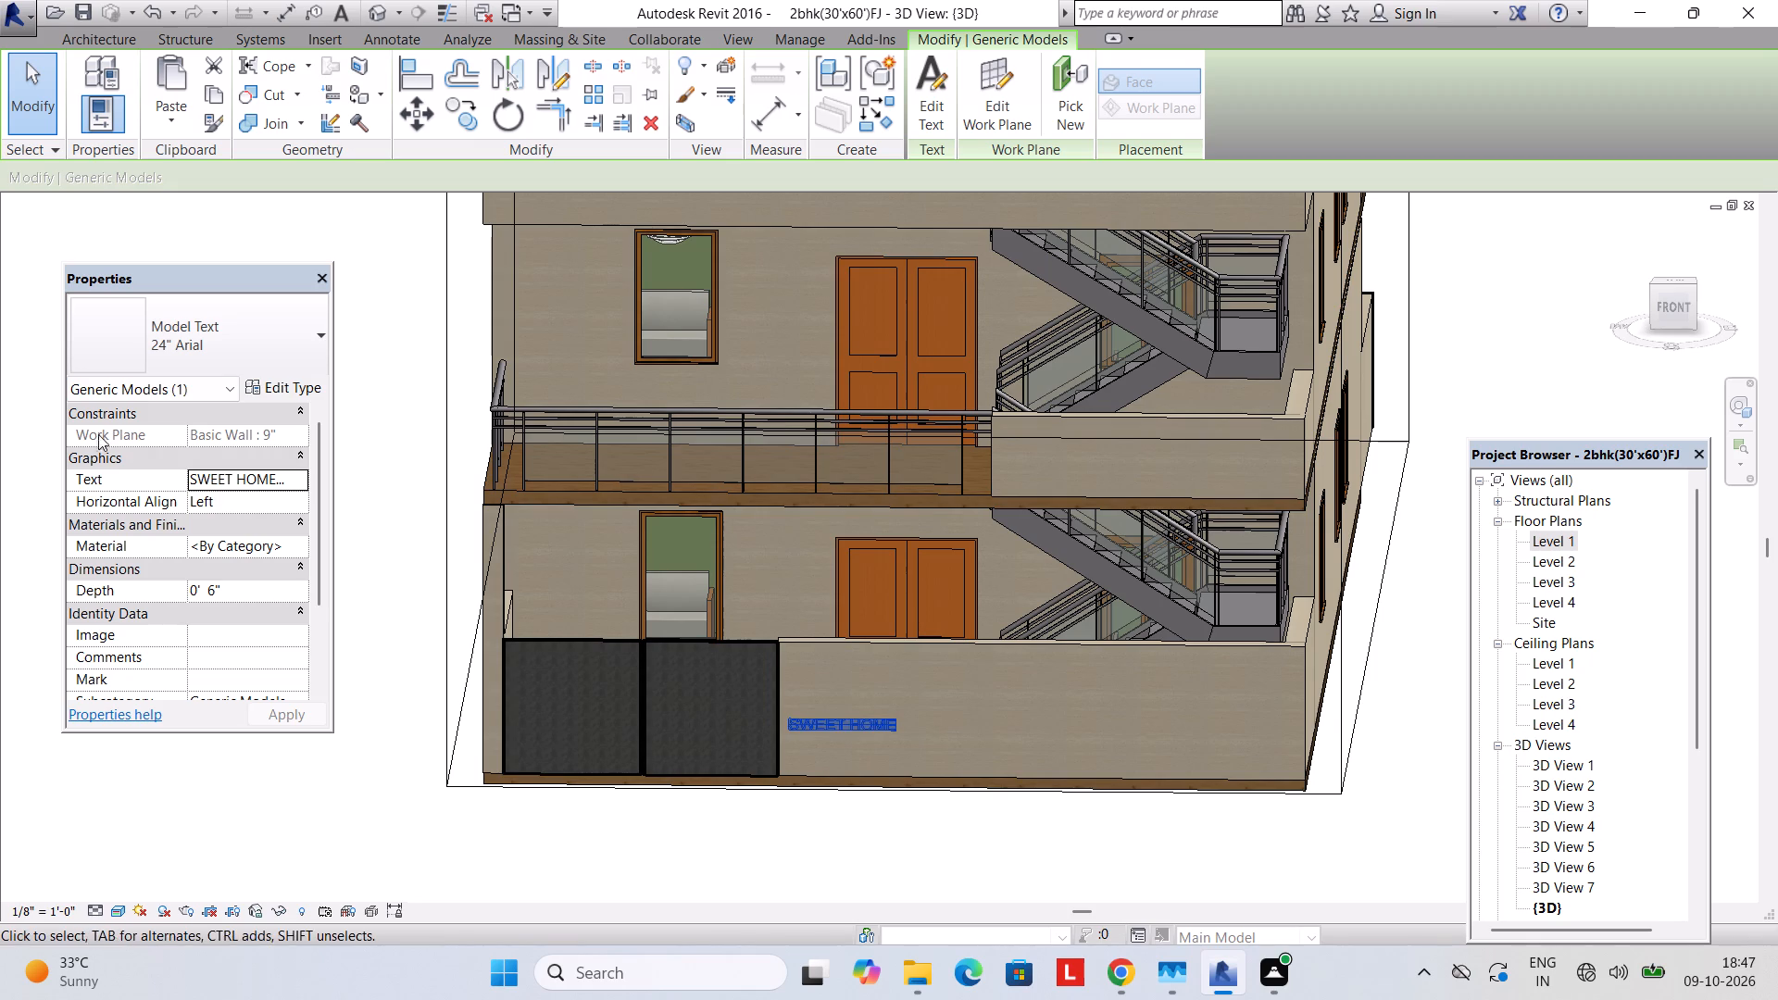
left_click(284, 381)
left_click(942, 381)
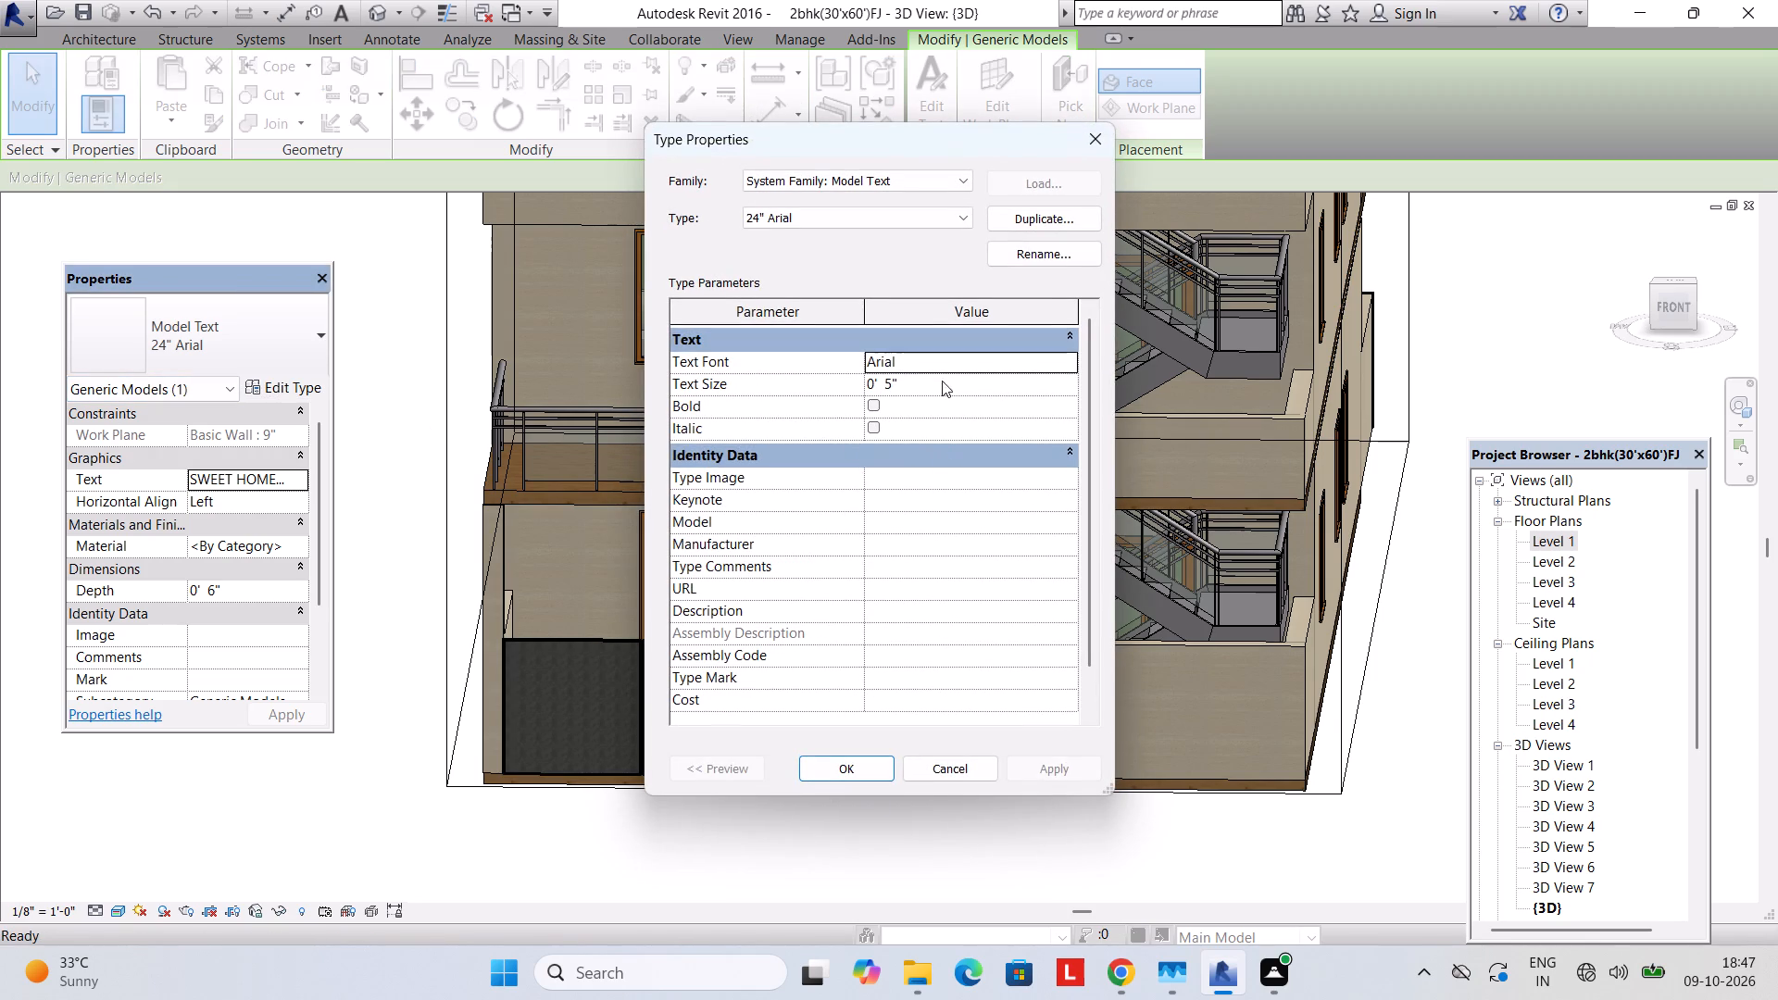
left_click_drag(941, 381, 833, 390)
type("1'")
key("Return")
key("Return")
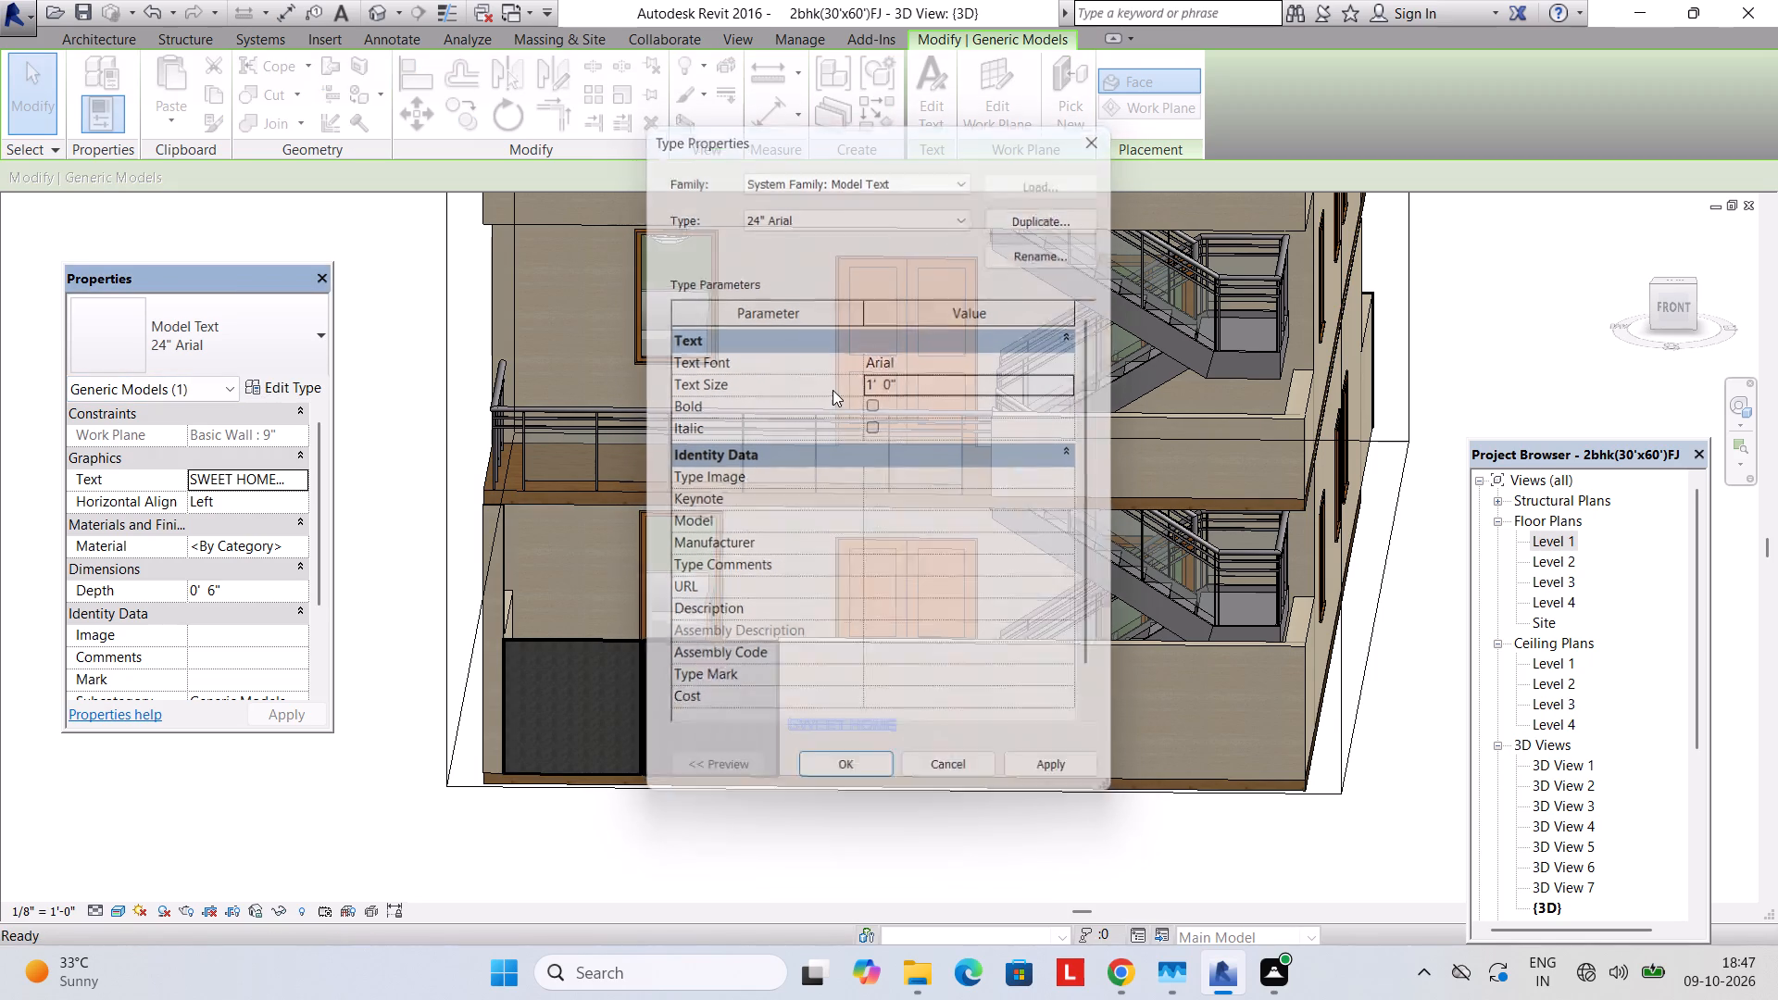
key("Escape")
Nudge the SWEET HOME text along the boundary wall, away from the gate and toward the middle of the wall.
left_click(943, 724)
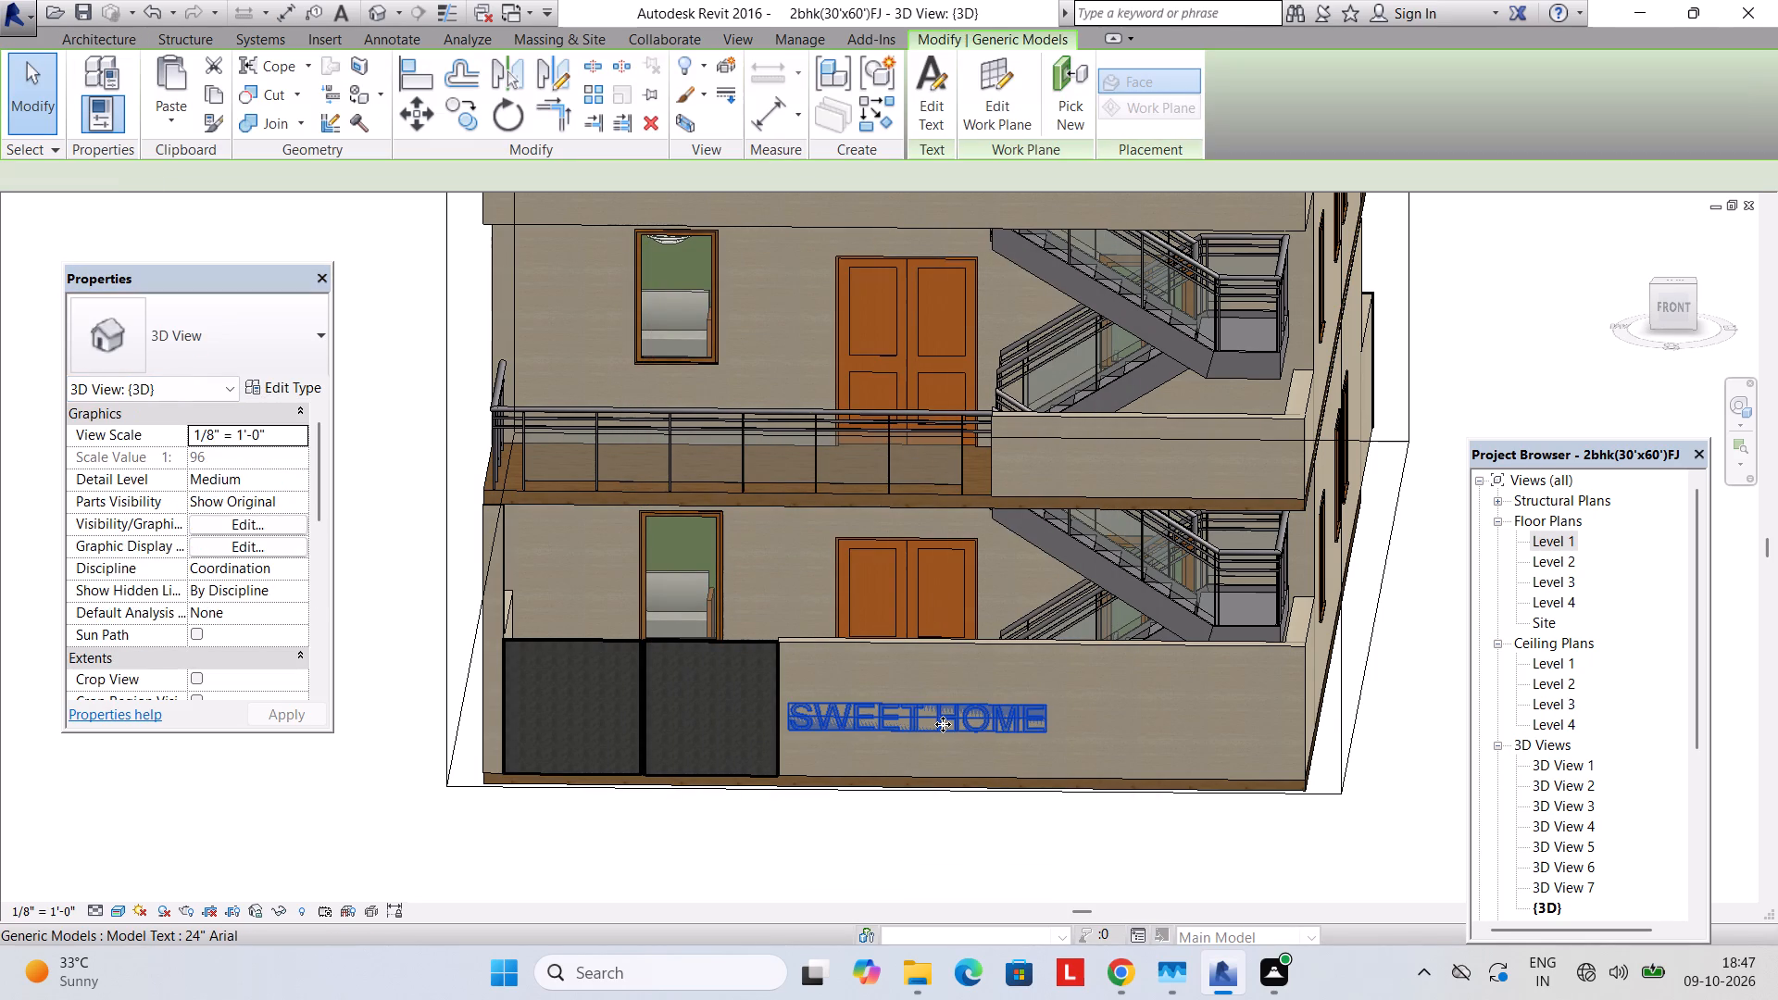
key("Right")
key("Right")
key("Right")
key("Right")
key("Right")
key("Right")
key("Right")
key("Right")
key("Right")
key("Right")
key("Right")
key("Right")
key("Right")
key("Right")
key("Right")
key("Right")
key("Right")
key("Right")
key("Right")
key("Right")
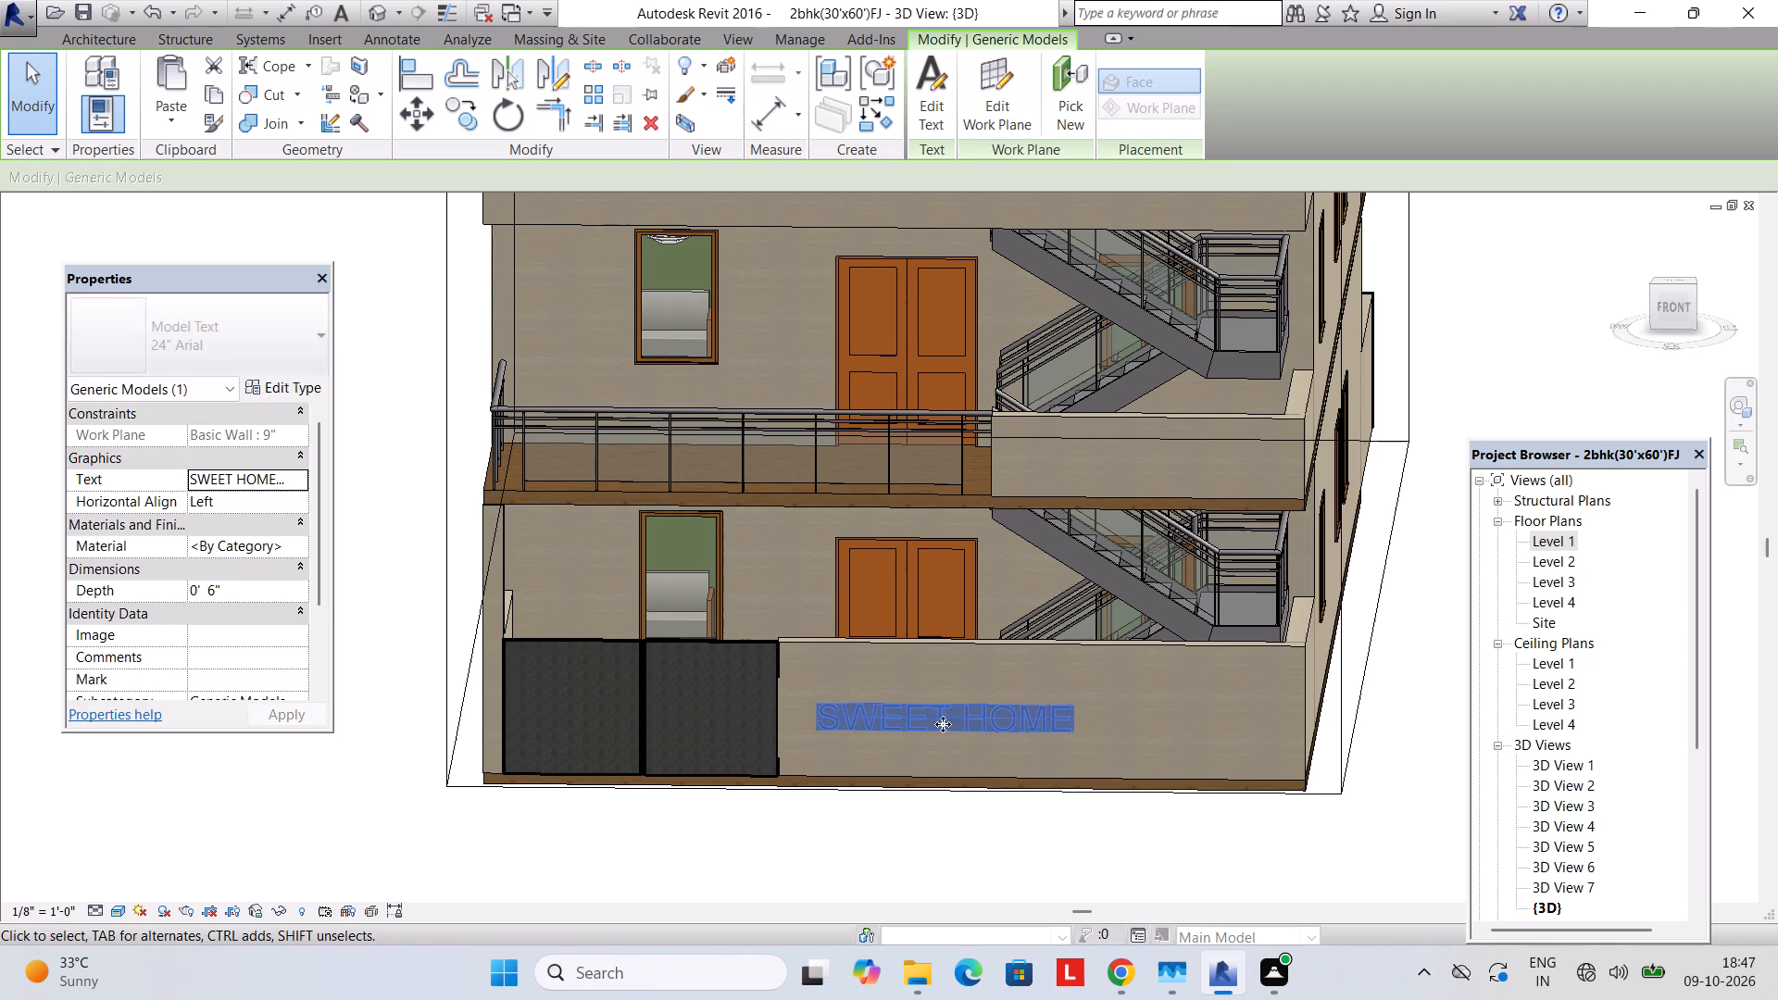
key("Left")
key("Left")
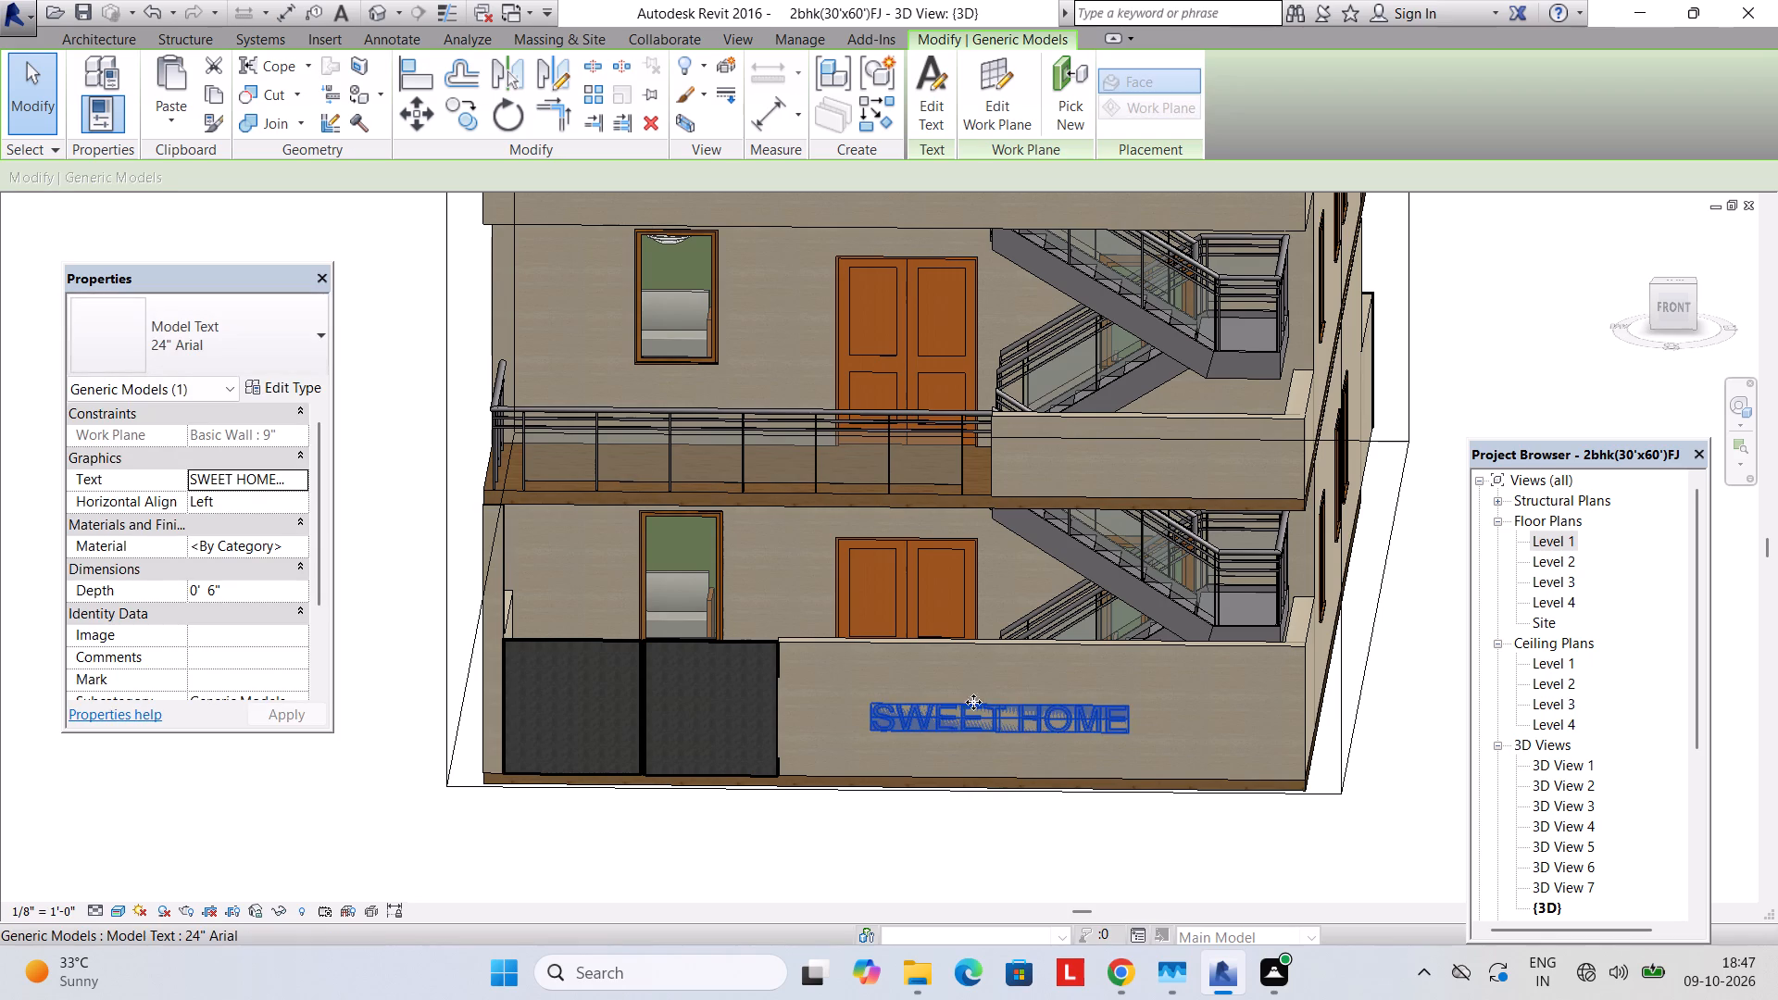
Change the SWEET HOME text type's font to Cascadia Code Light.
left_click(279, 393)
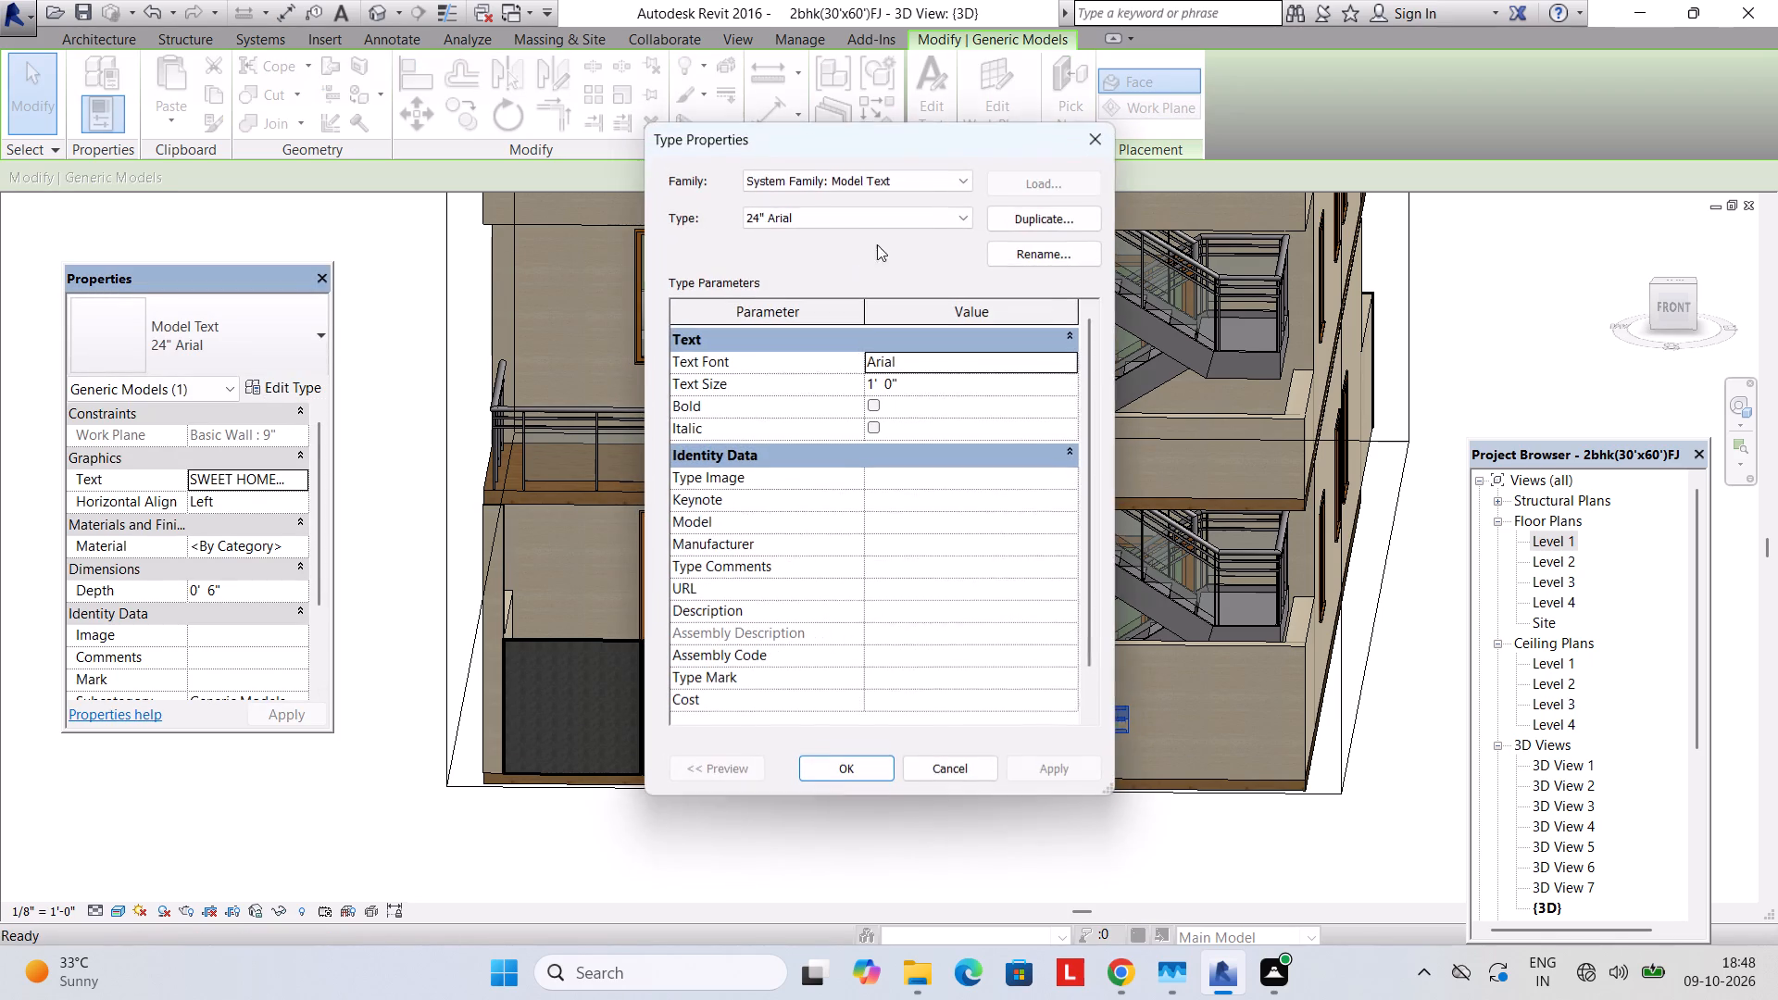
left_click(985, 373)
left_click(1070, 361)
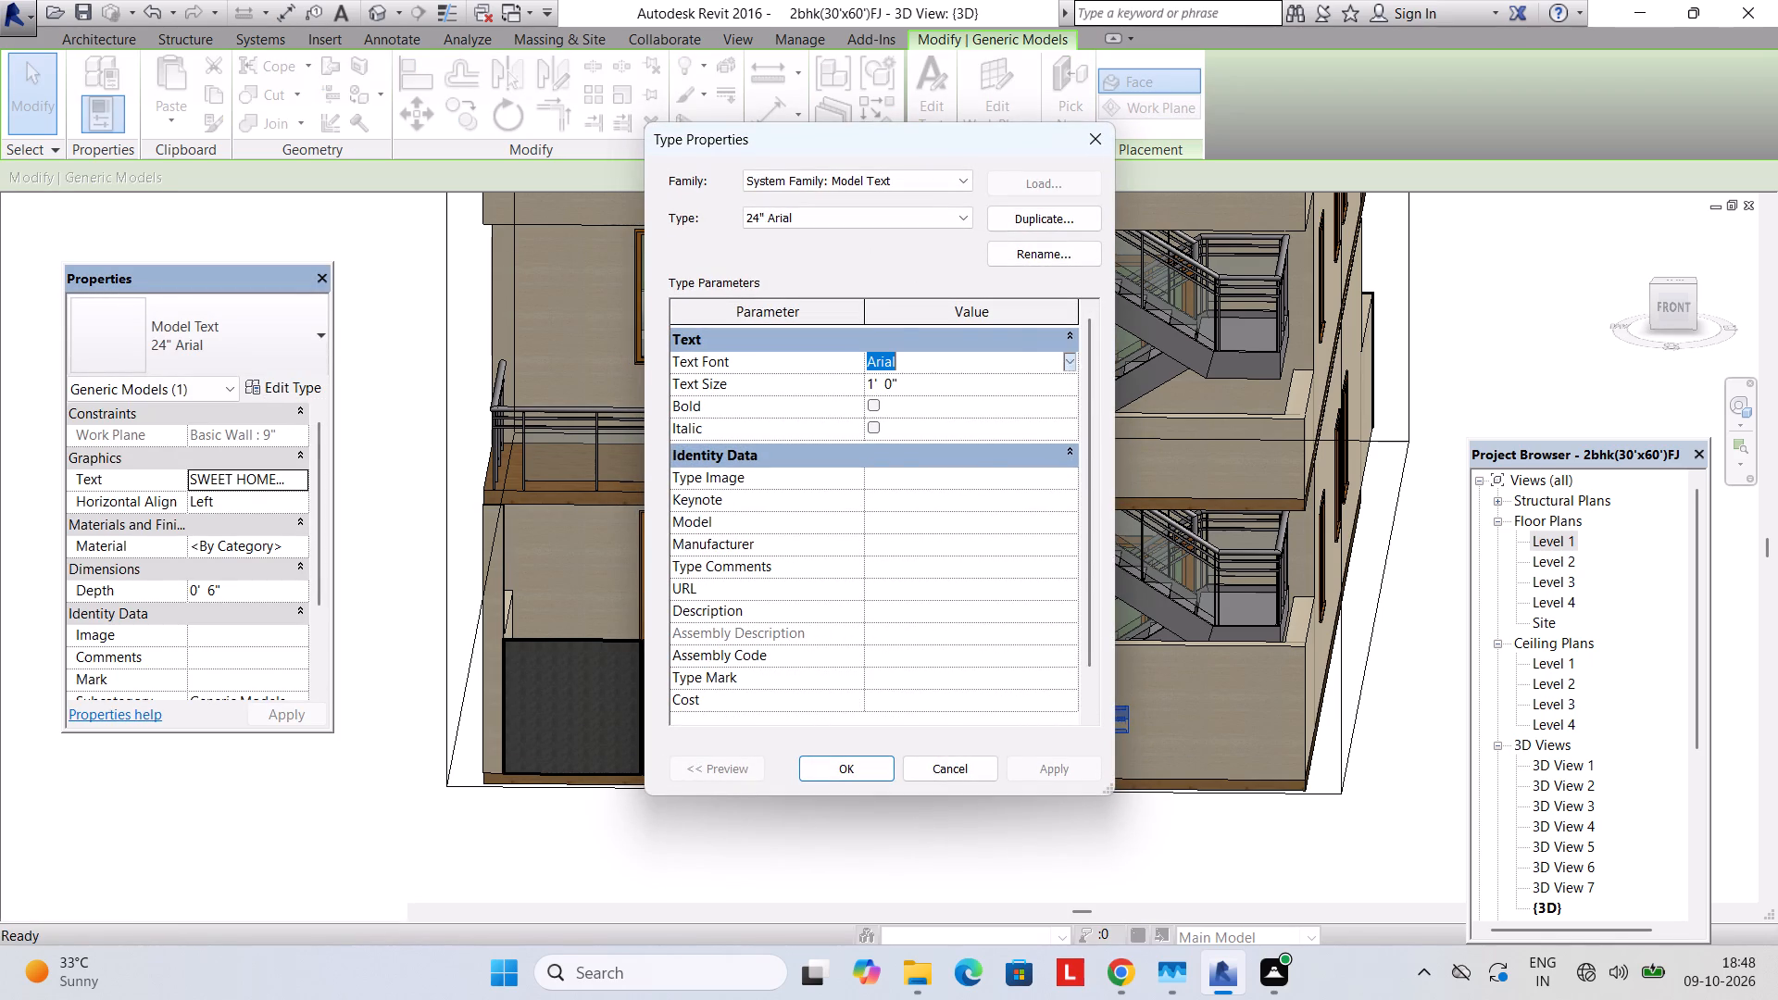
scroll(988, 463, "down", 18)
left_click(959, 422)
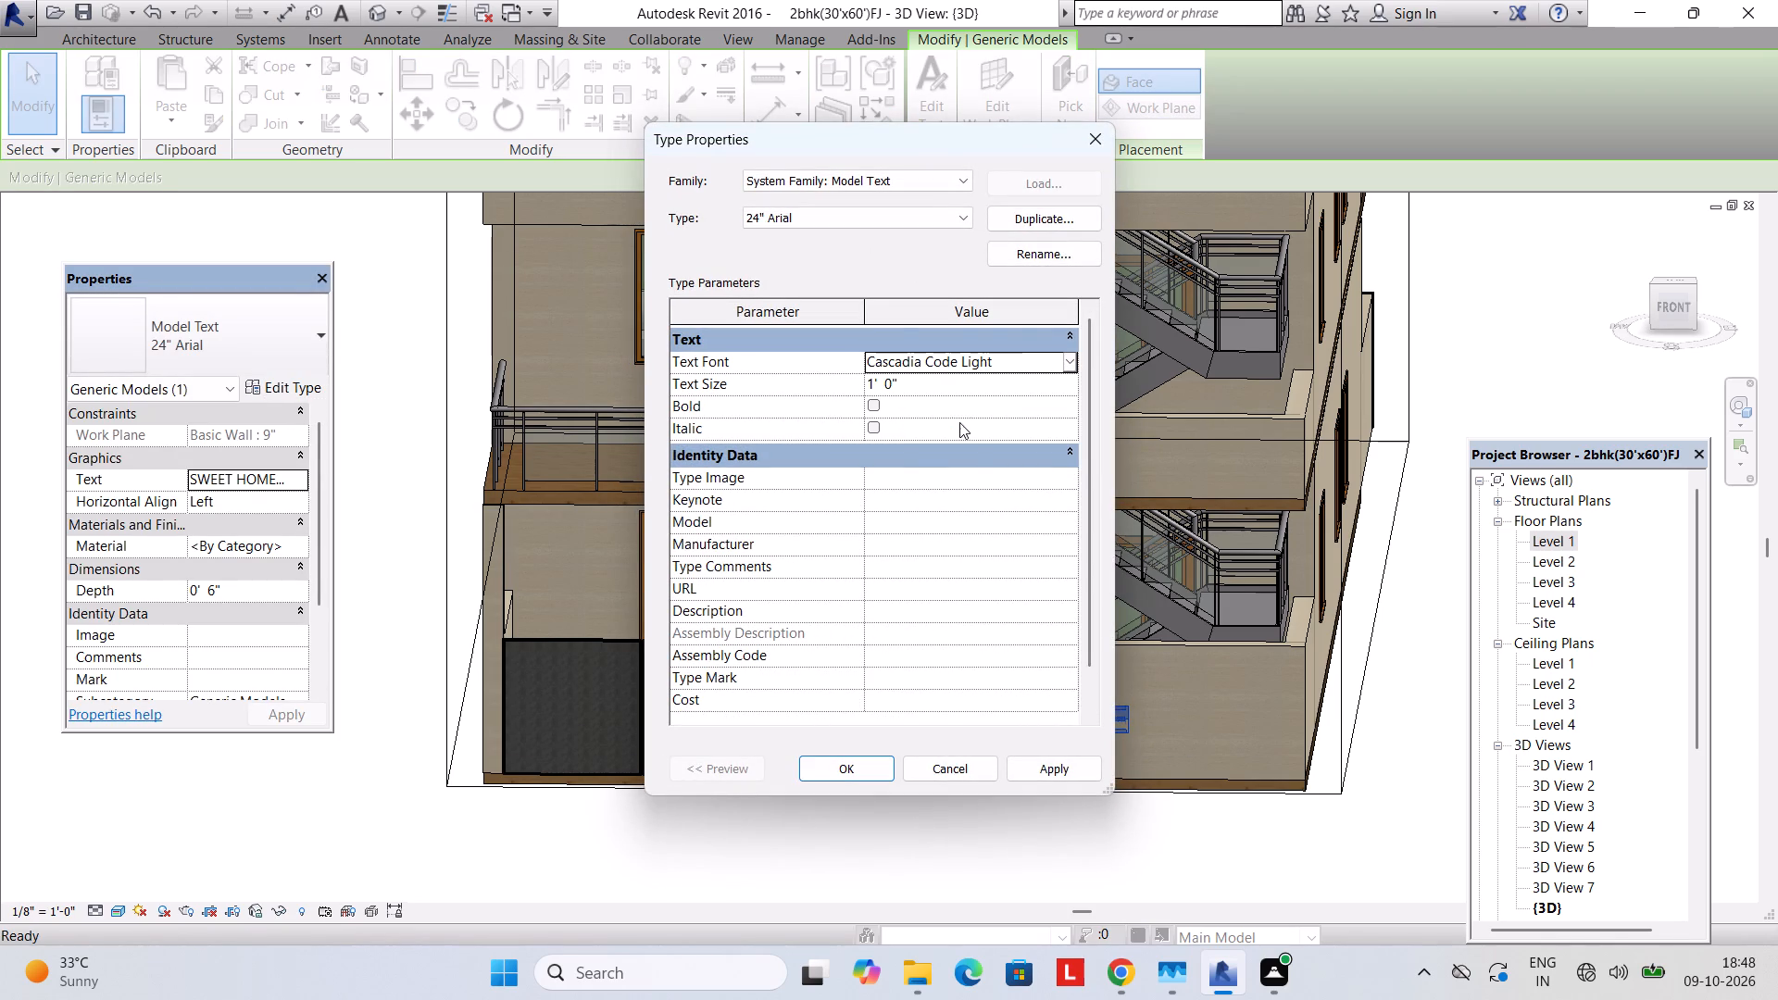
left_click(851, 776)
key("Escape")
Change the SWEET HOME text type's font to Syastro.
scroll(971, 714, "up", 5)
middle_click_drag(892, 753, 908, 779, "shift")
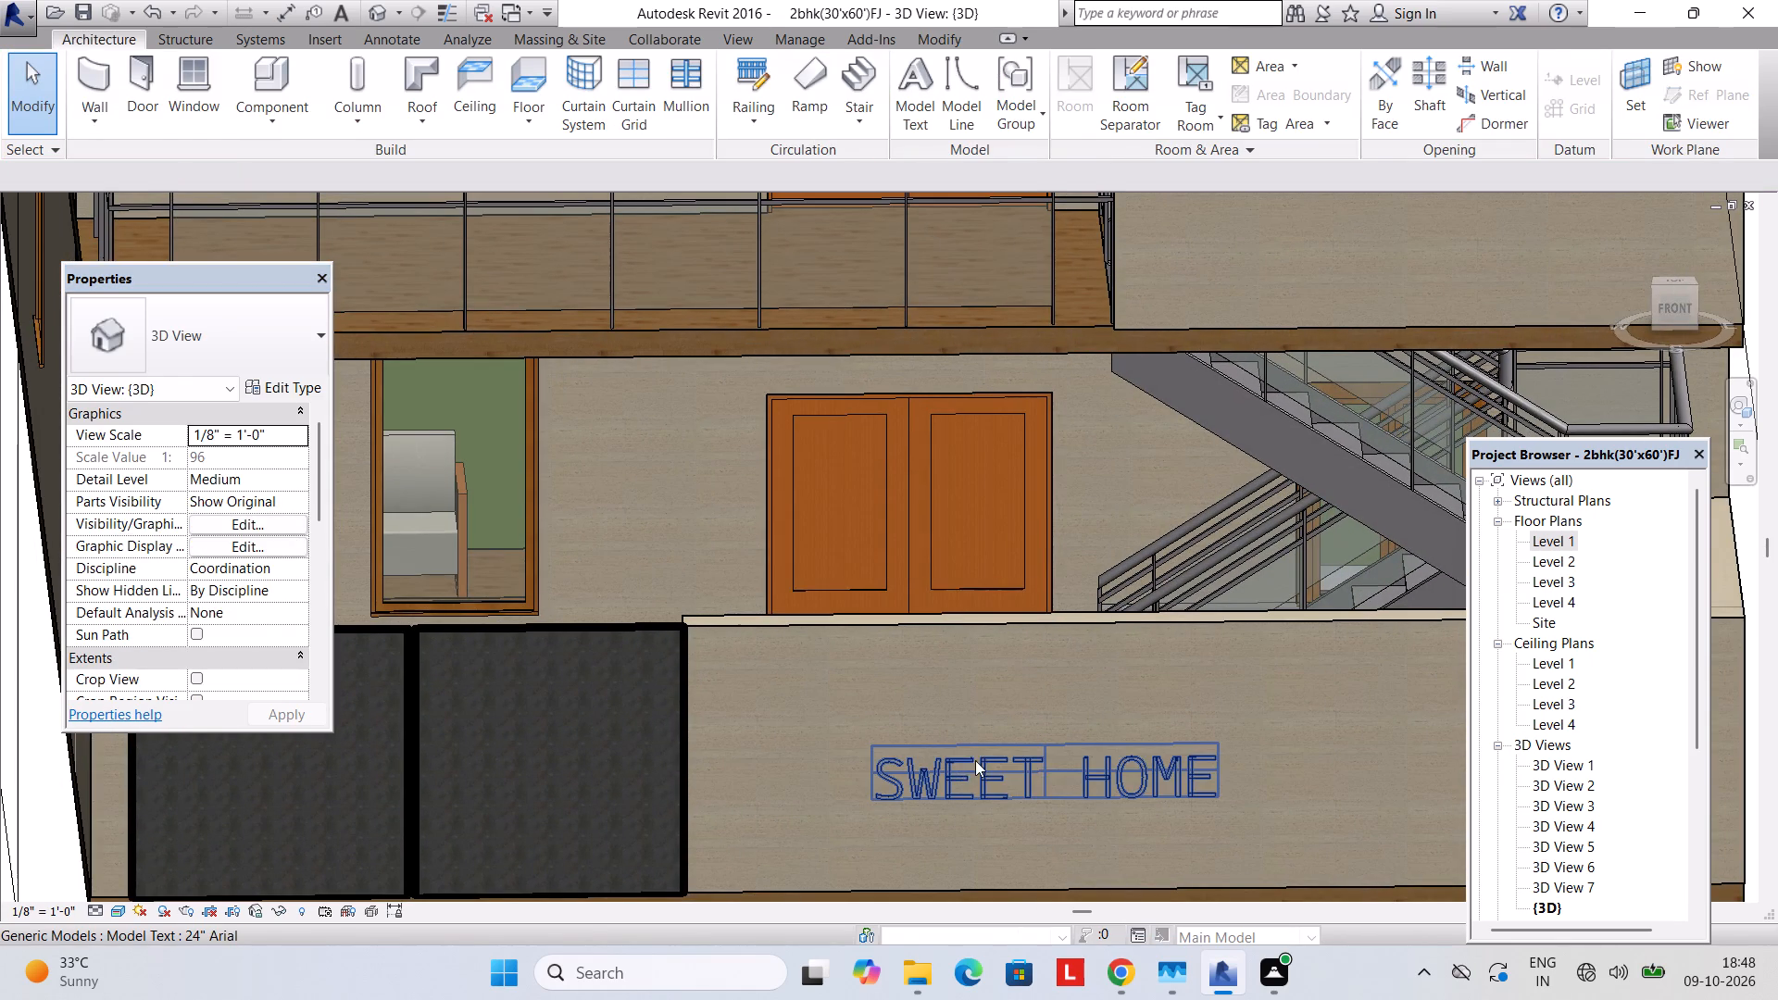
left_click(973, 766)
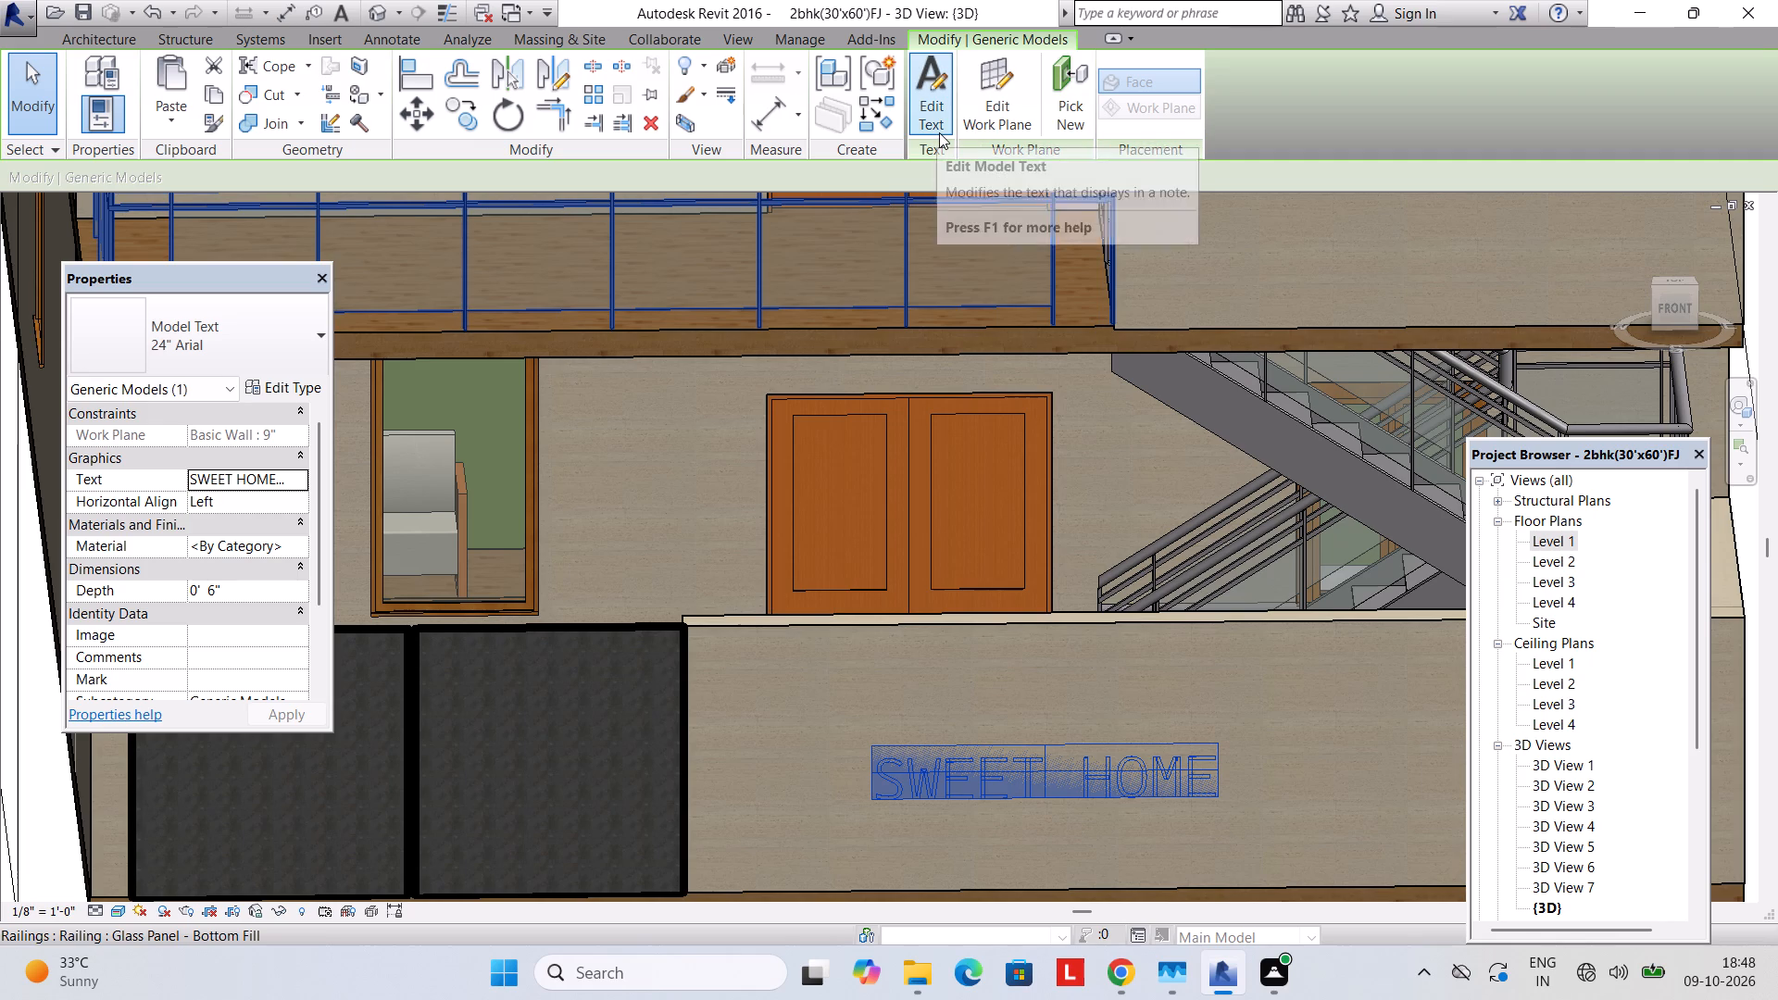
left_click(320, 388)
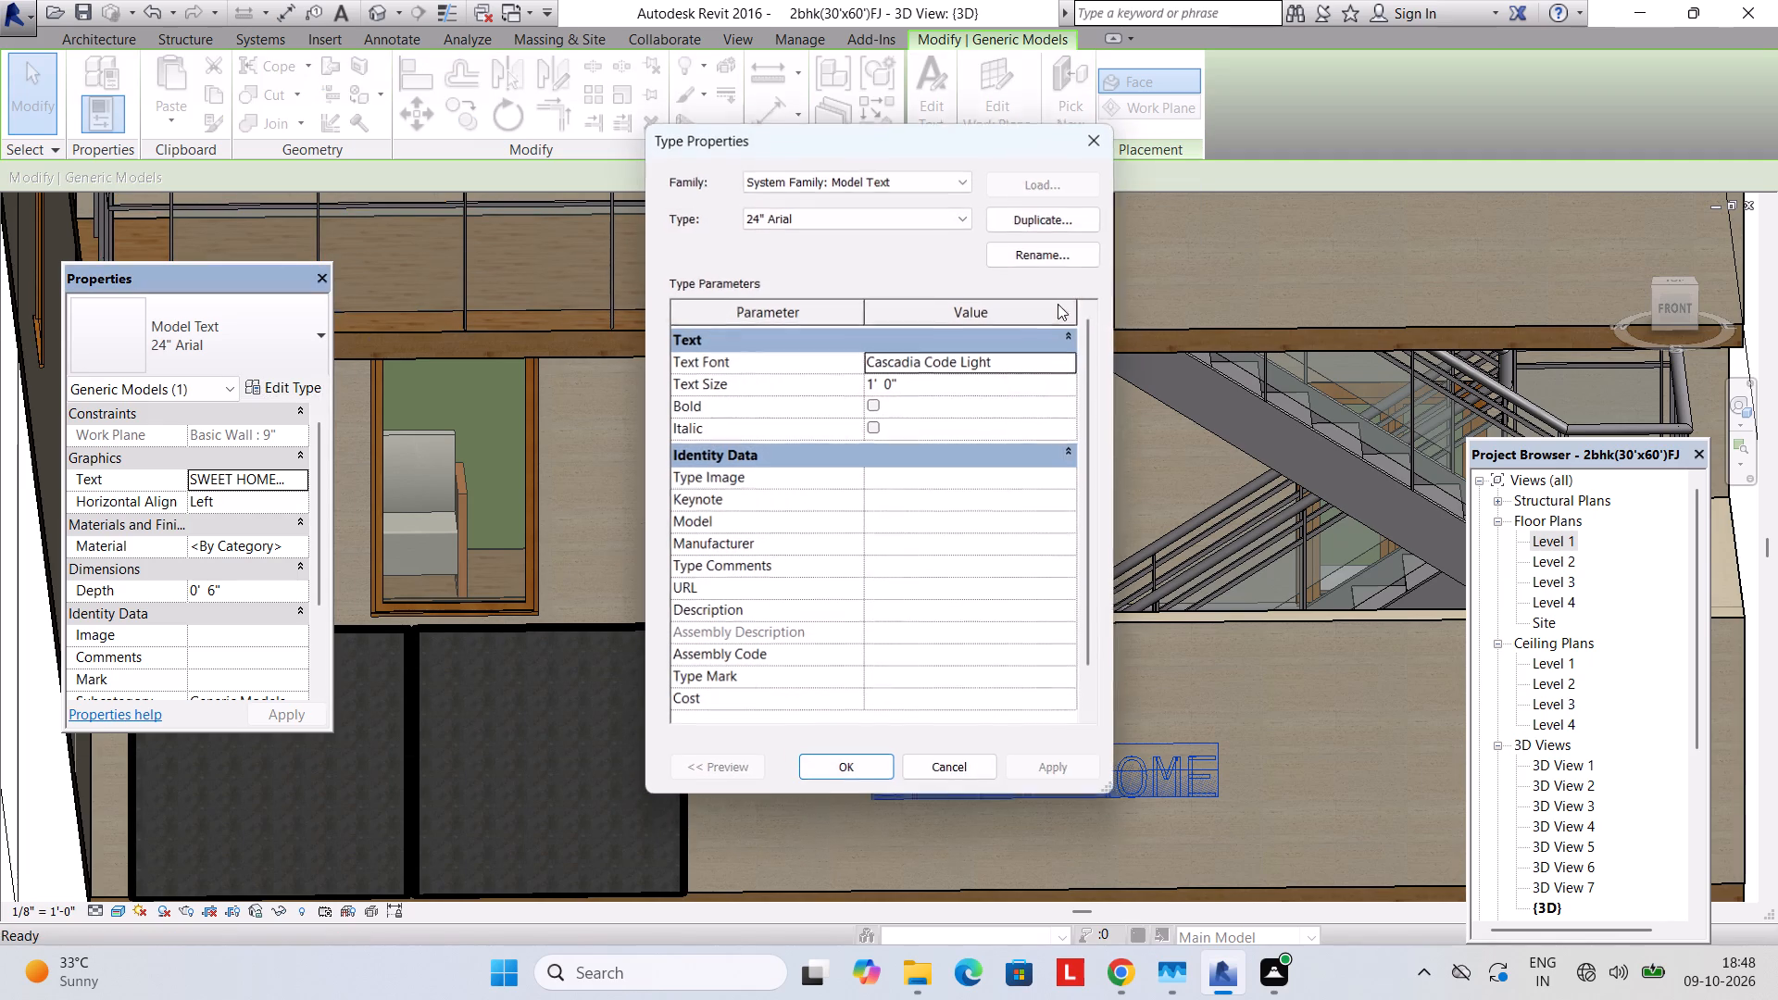
left_click(927, 219)
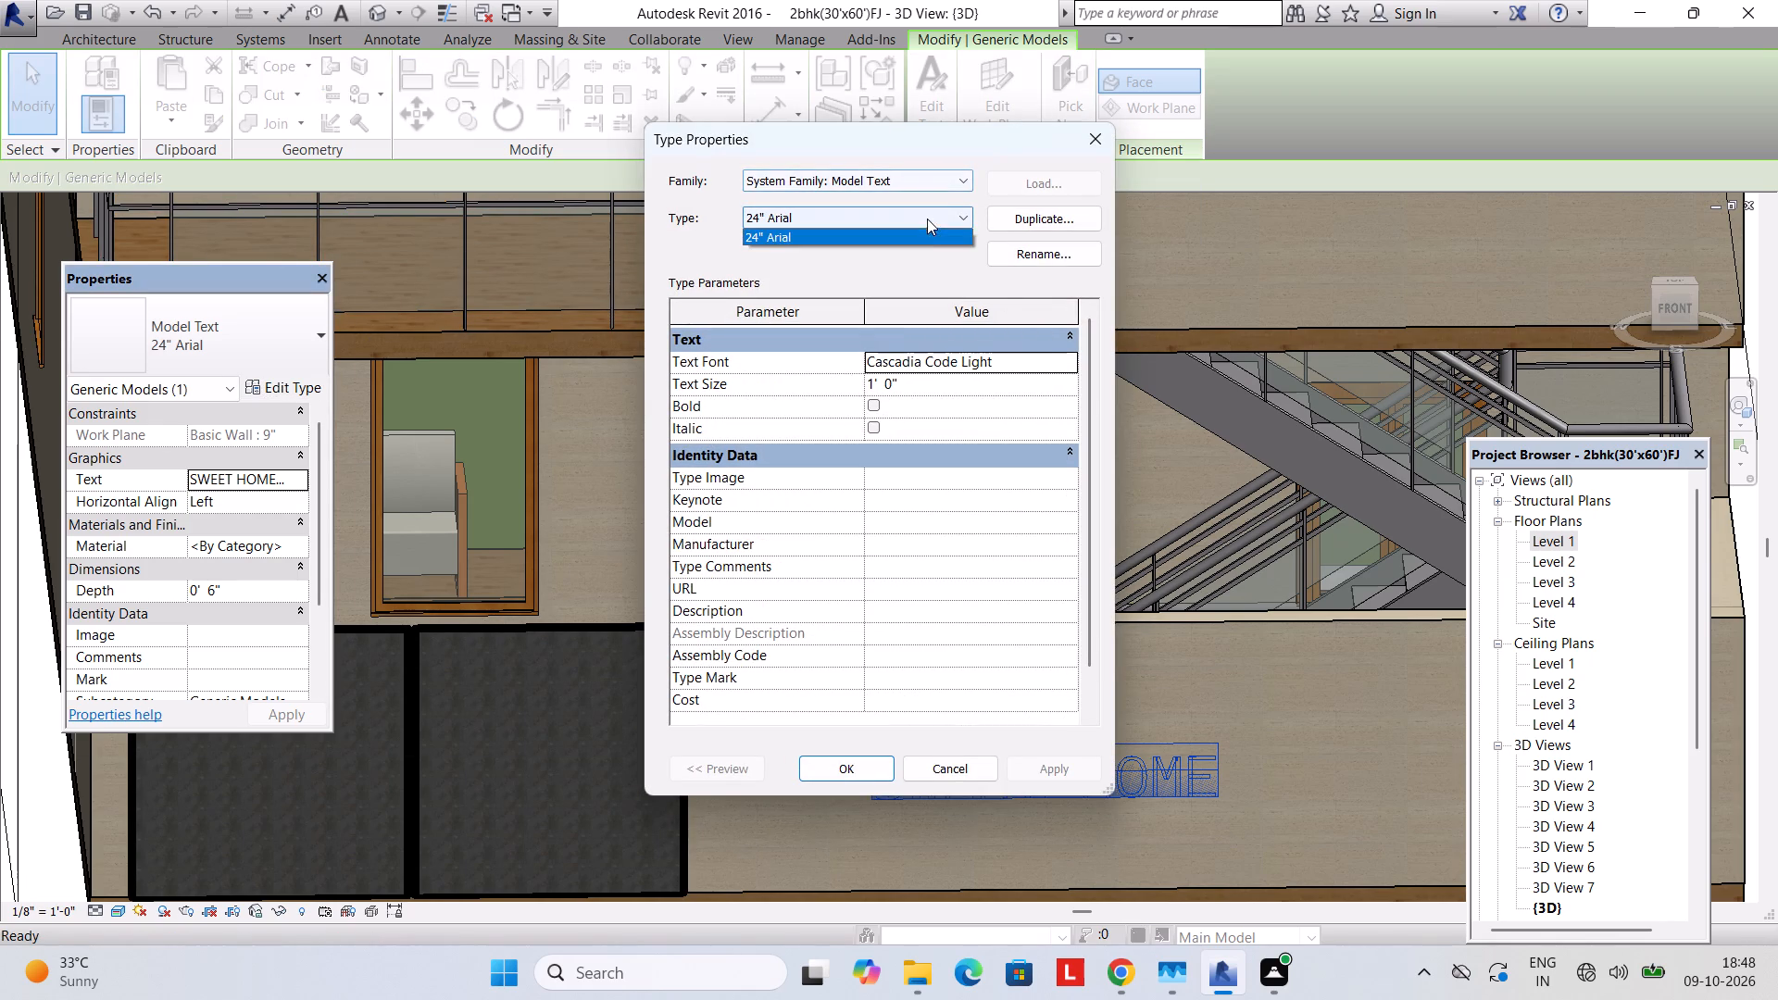
left_click(923, 235)
left_click(1074, 370)
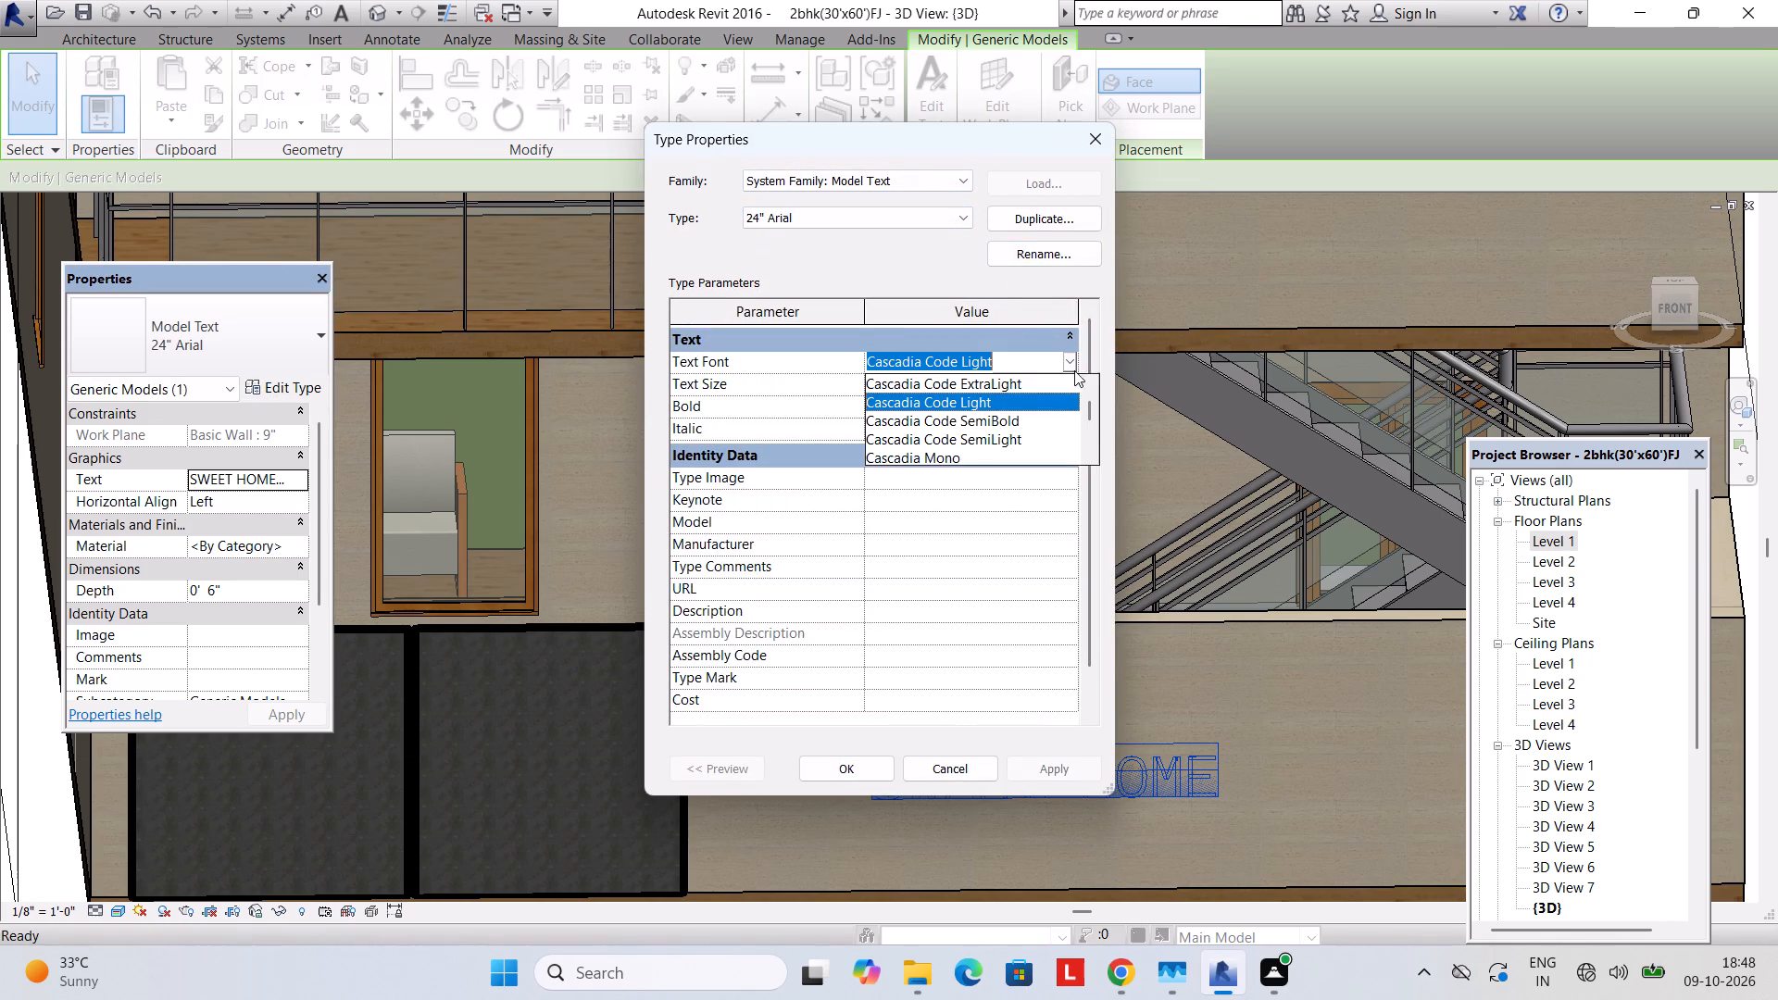
scroll(977, 458, "down", 20)
scroll(977, 458, "down", 8)
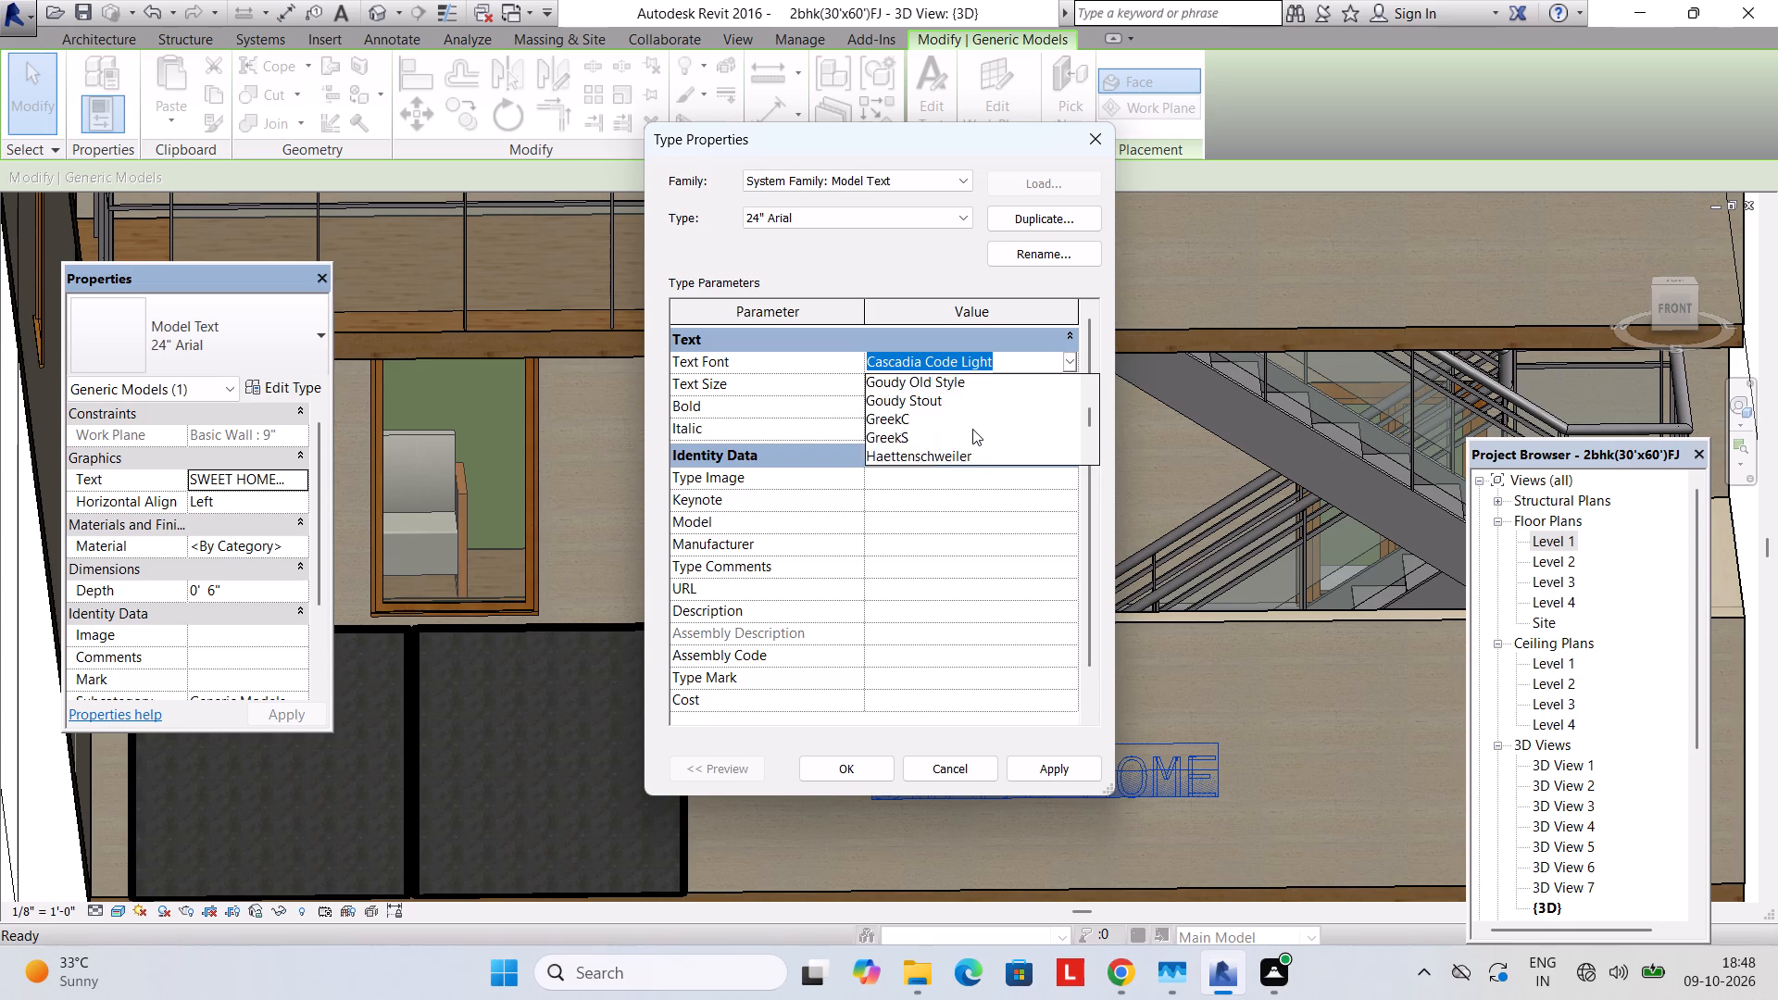
scroll(972, 429, "down", 10)
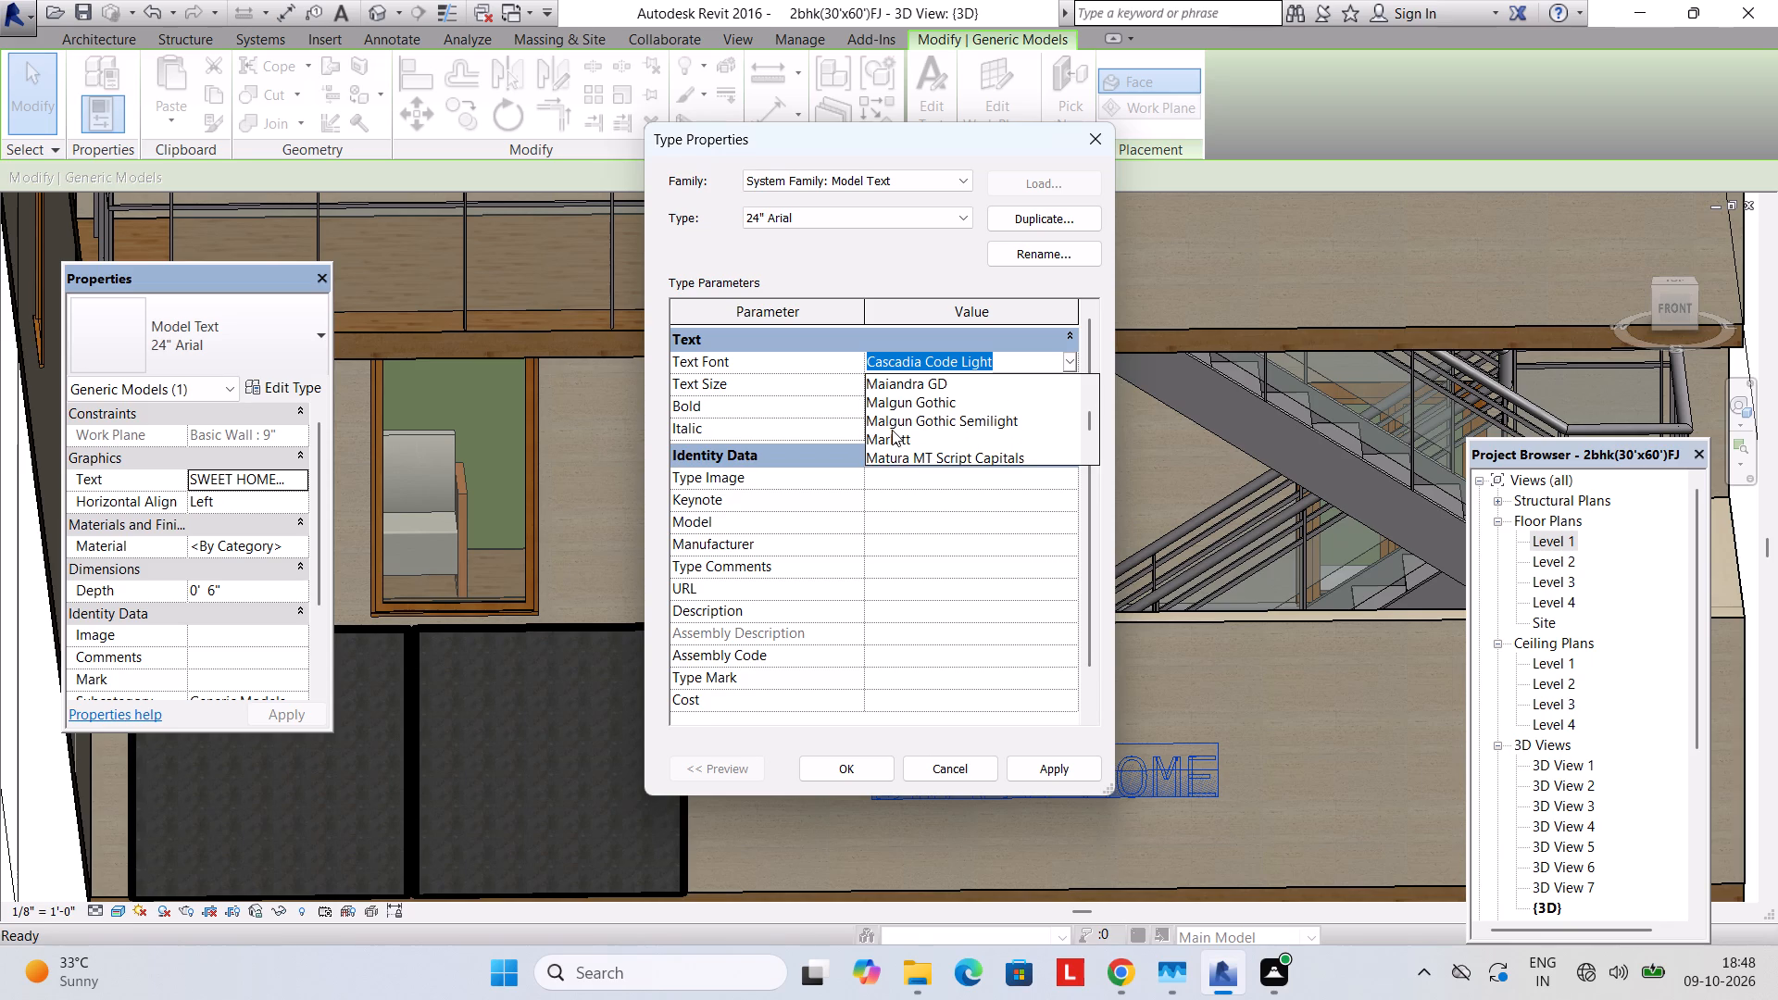
scroll(892, 430, "down", 17)
scroll(898, 430, "down", 4)
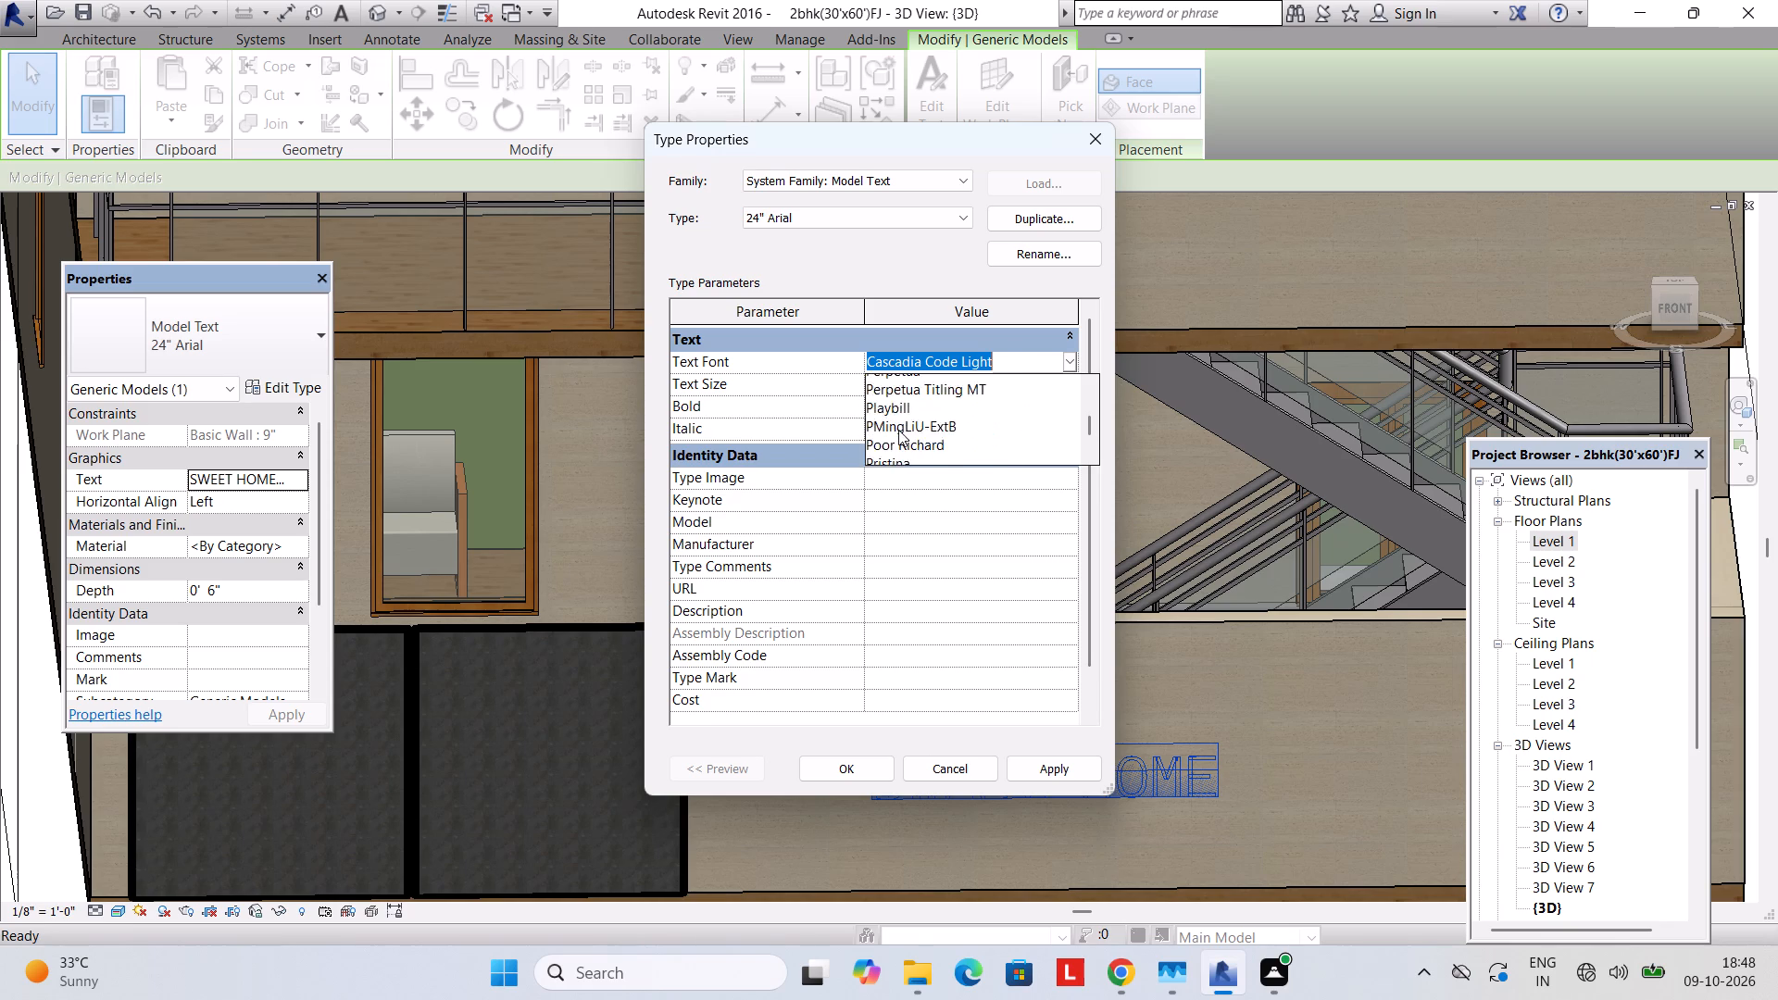
scroll(898, 430, "down", 10)
scroll(898, 430, "up", 3)
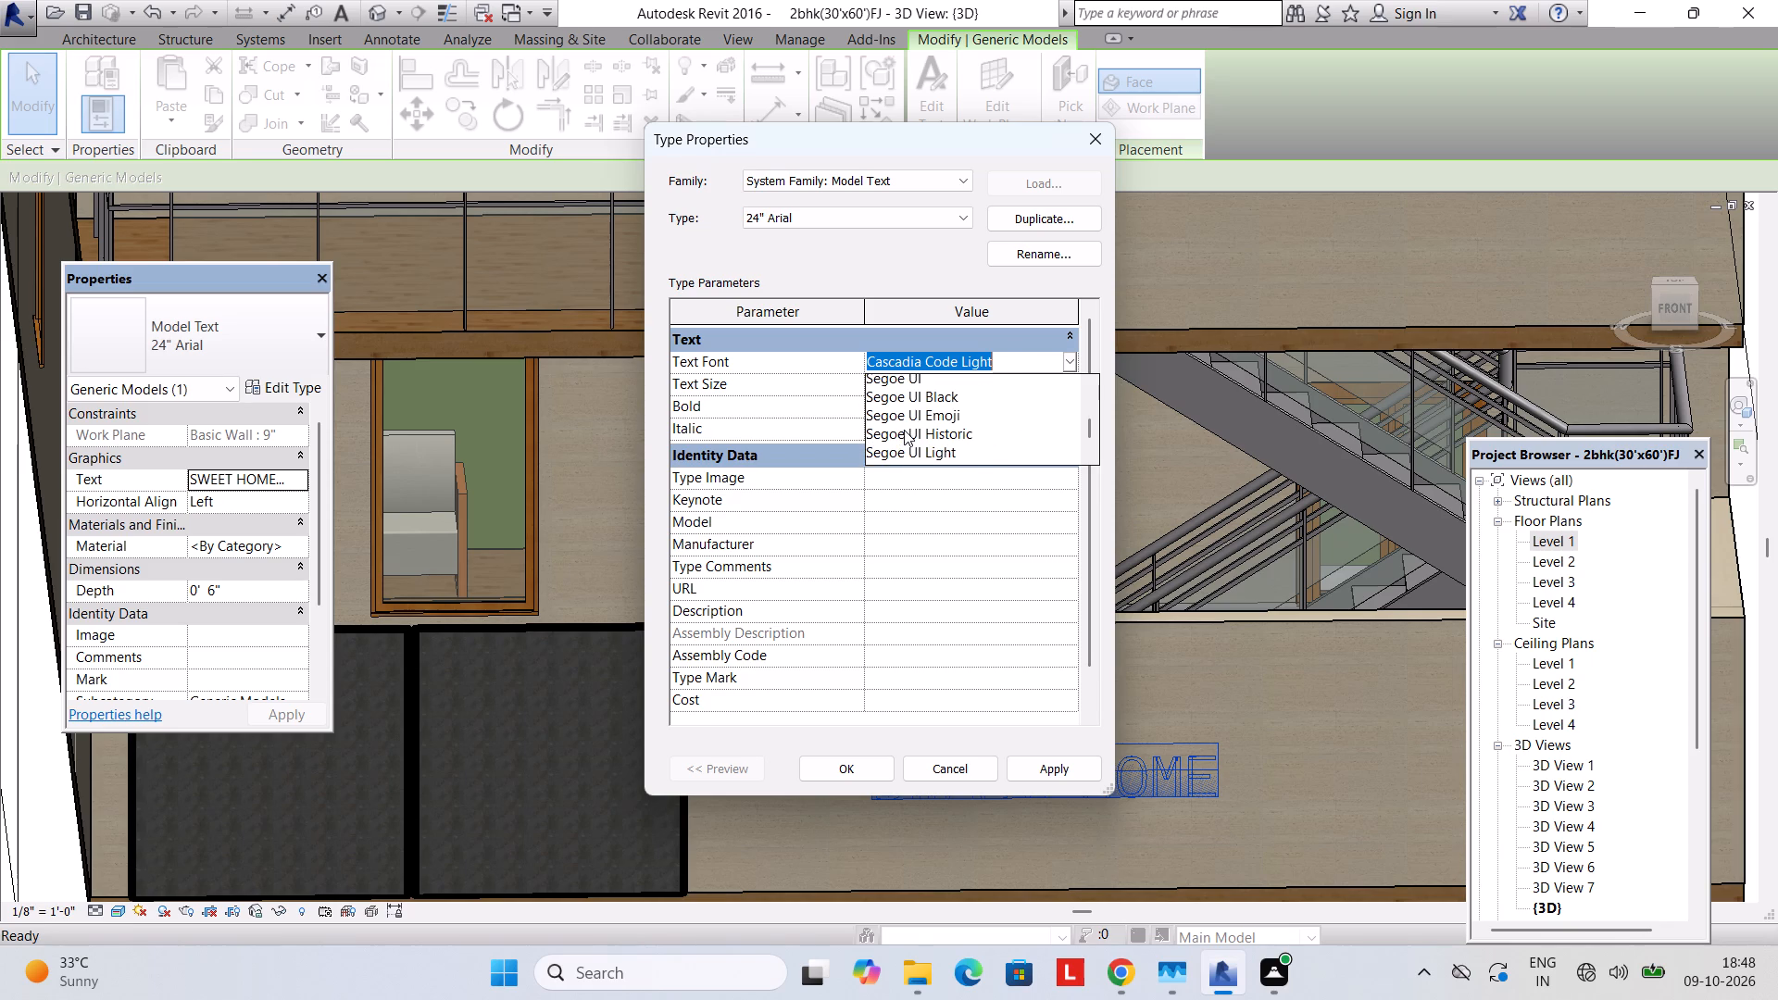
scroll(915, 427, "down", 15)
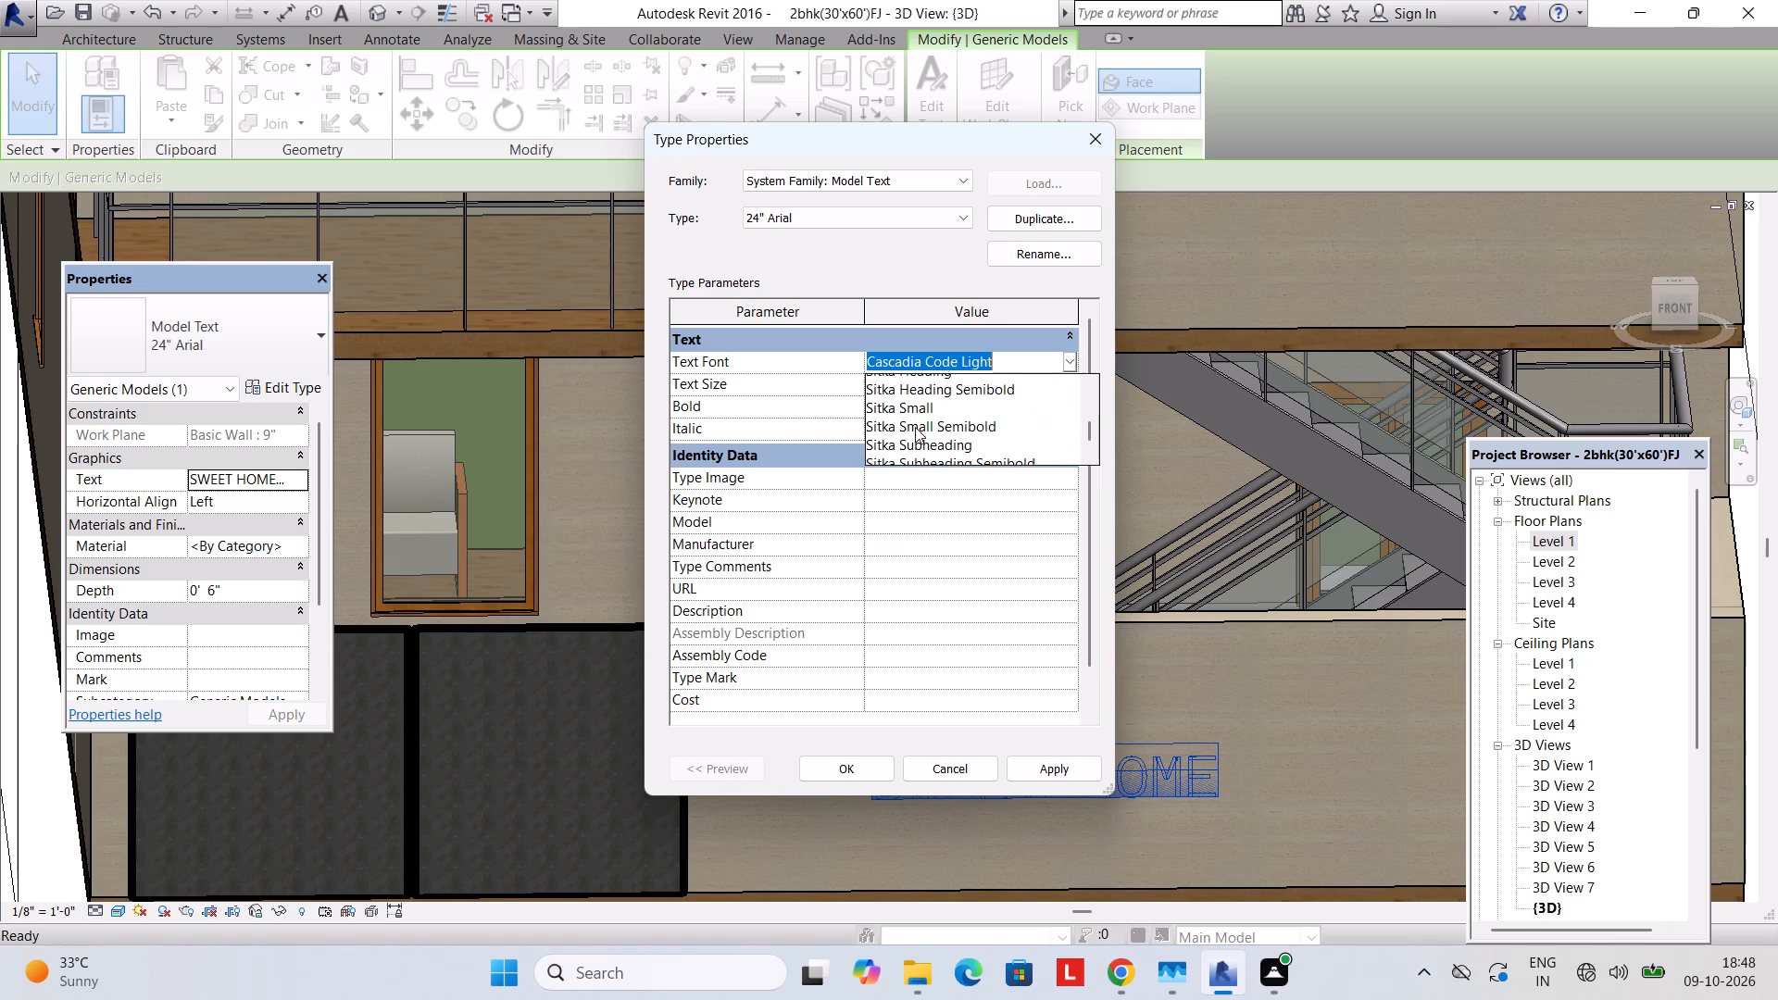
scroll(915, 427, "down", 8)
scroll(915, 427, "up", 3)
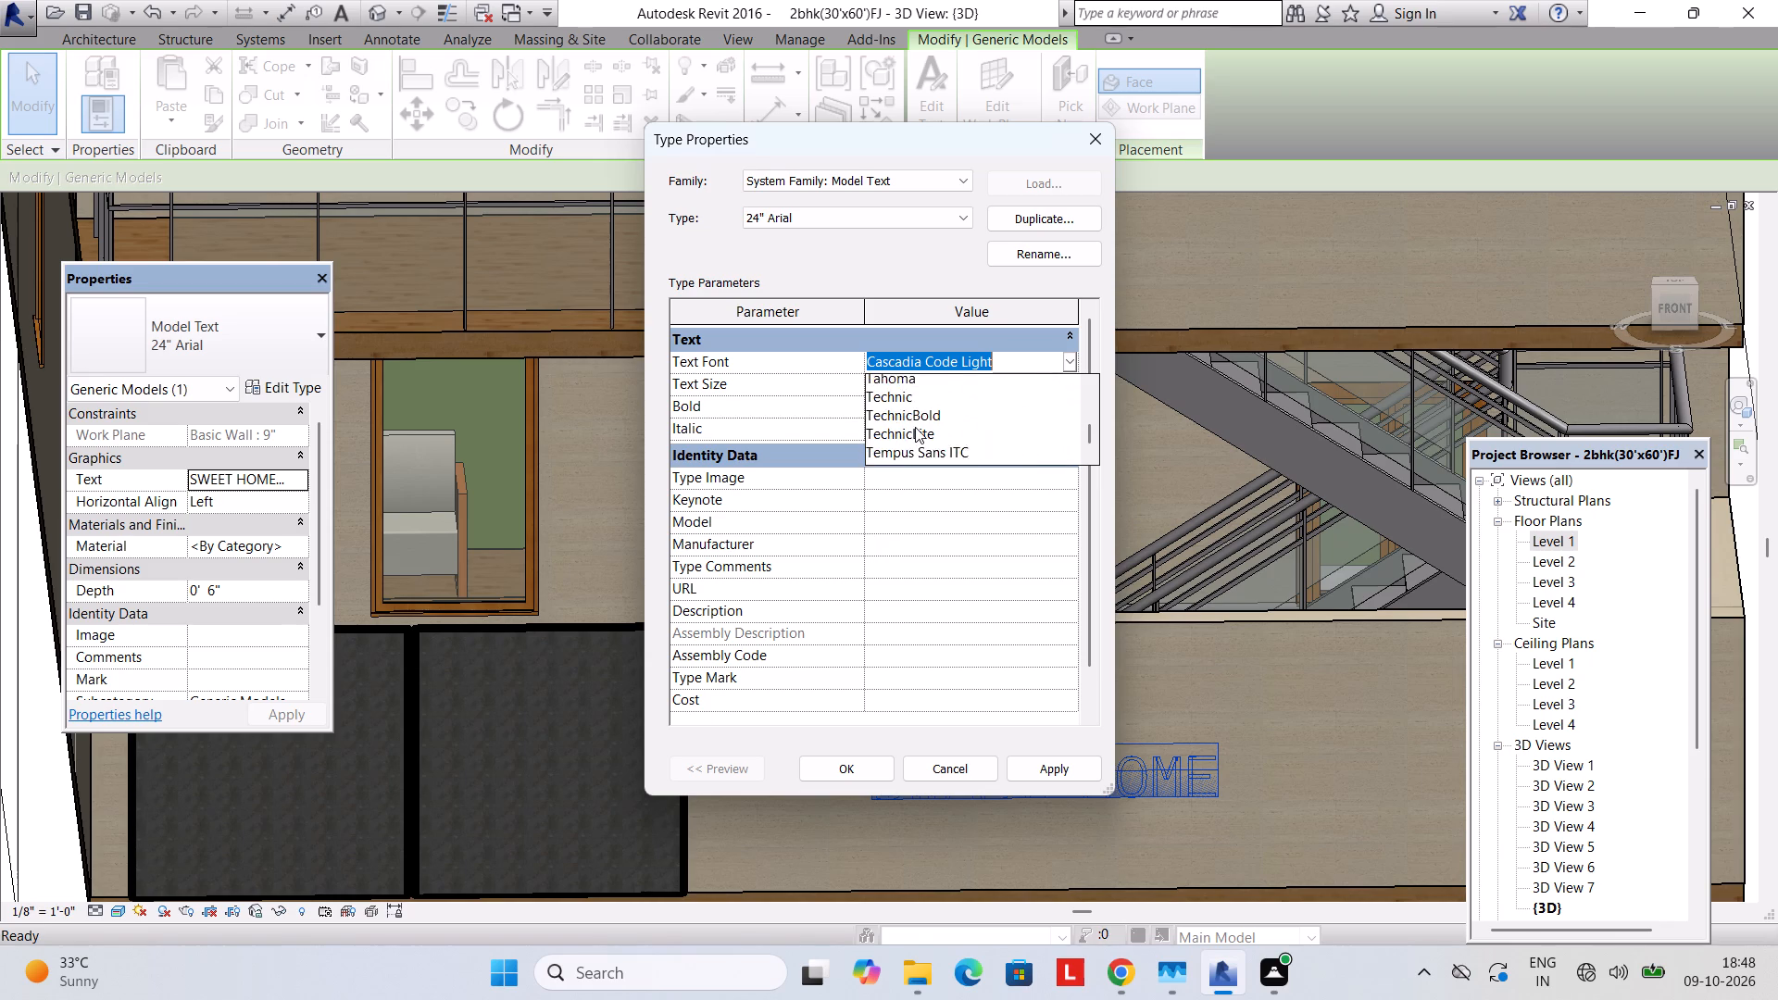
scroll(915, 427, "up", 1)
left_click(907, 428)
left_click(845, 780)
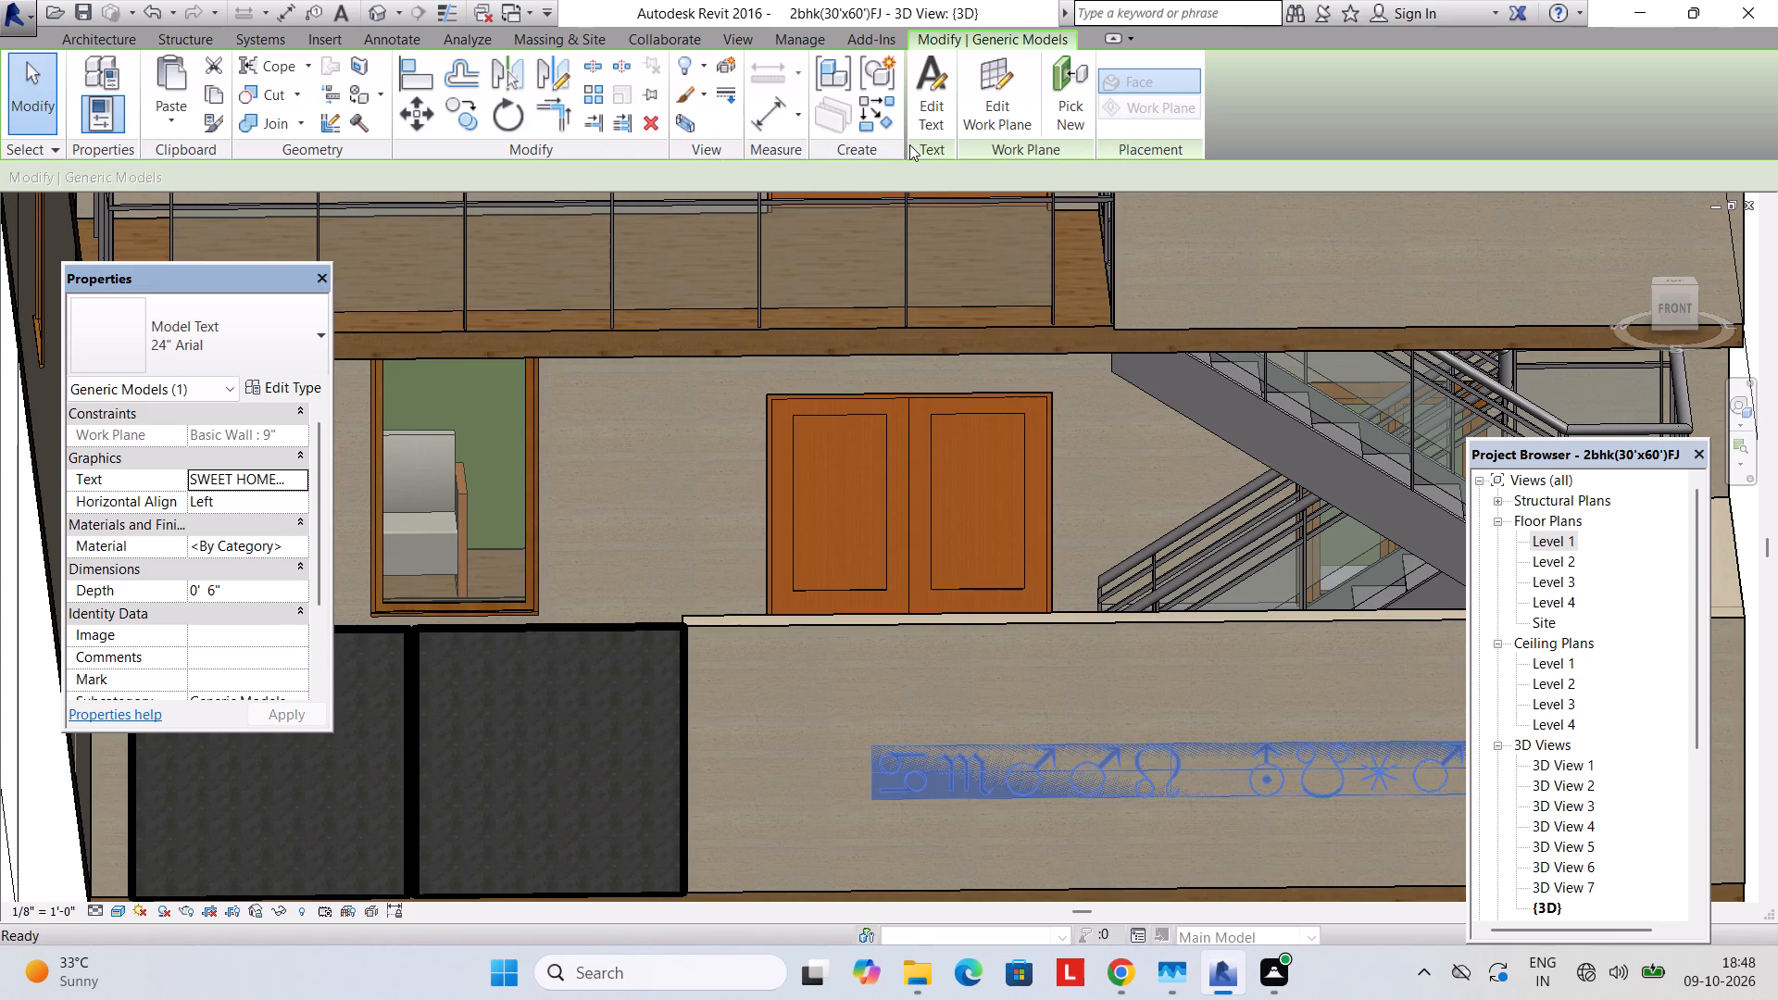
Change the SWEET HOME text type's font to Elephant and turn on bold and italic.
left_click(305, 381)
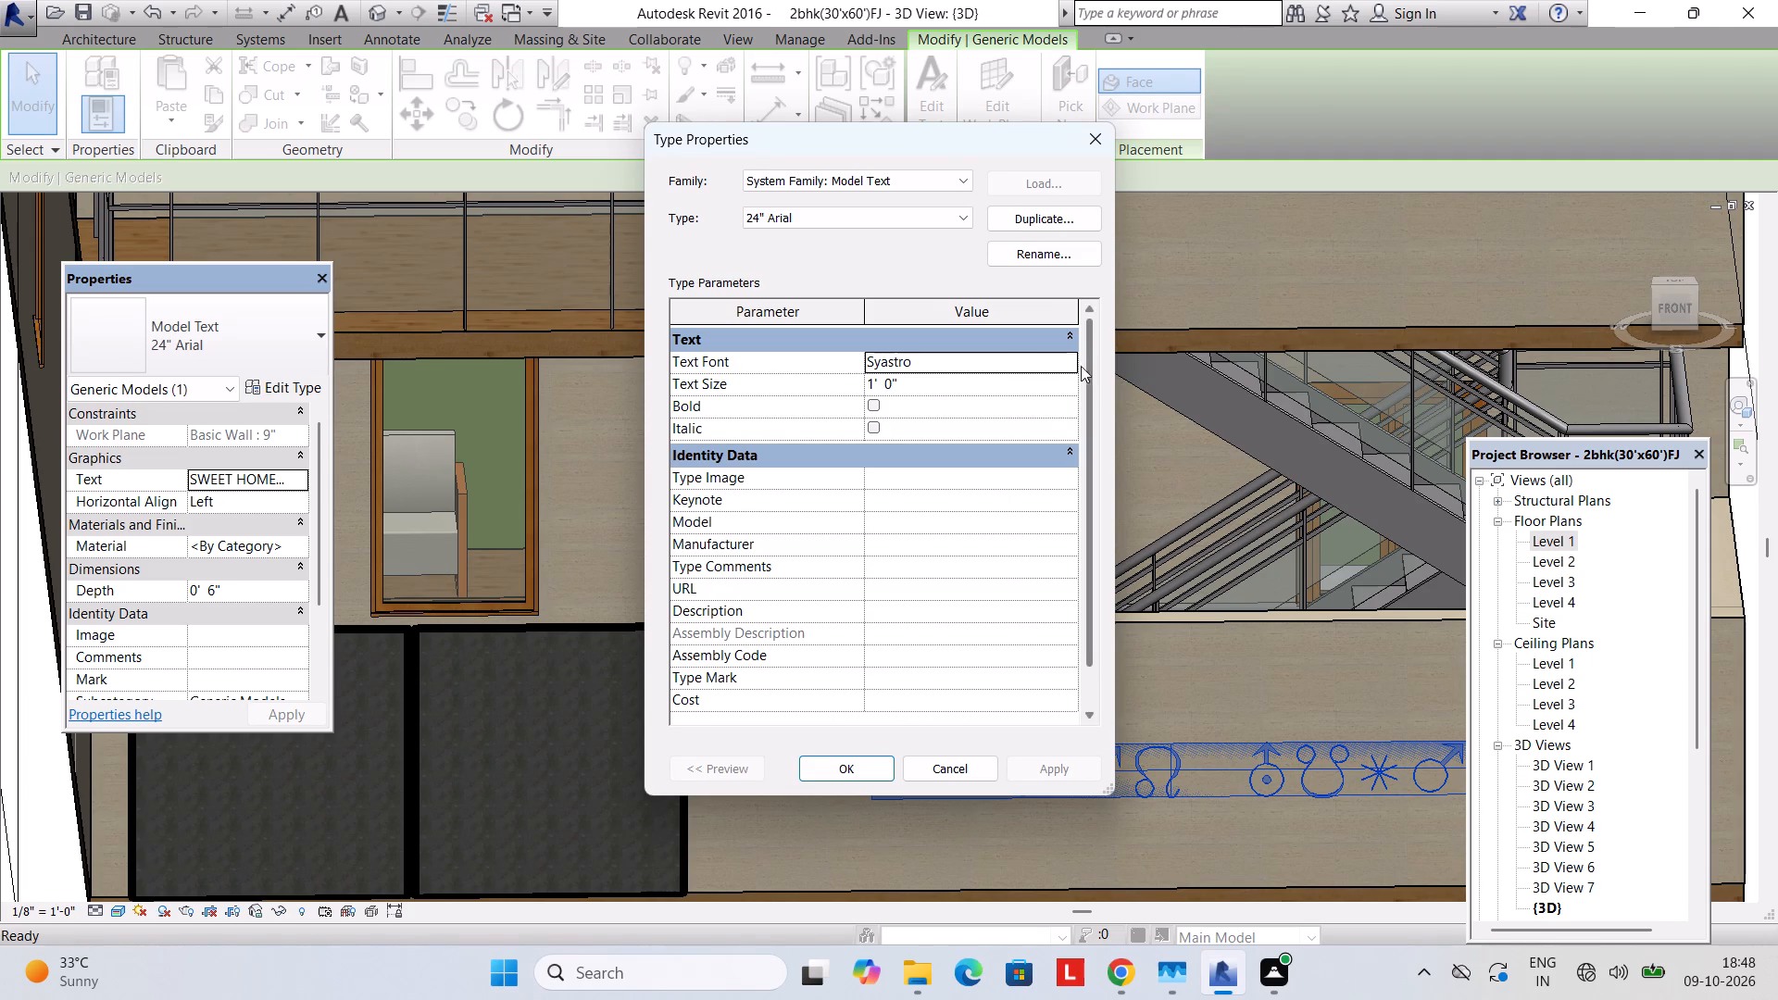
left_click(1062, 354)
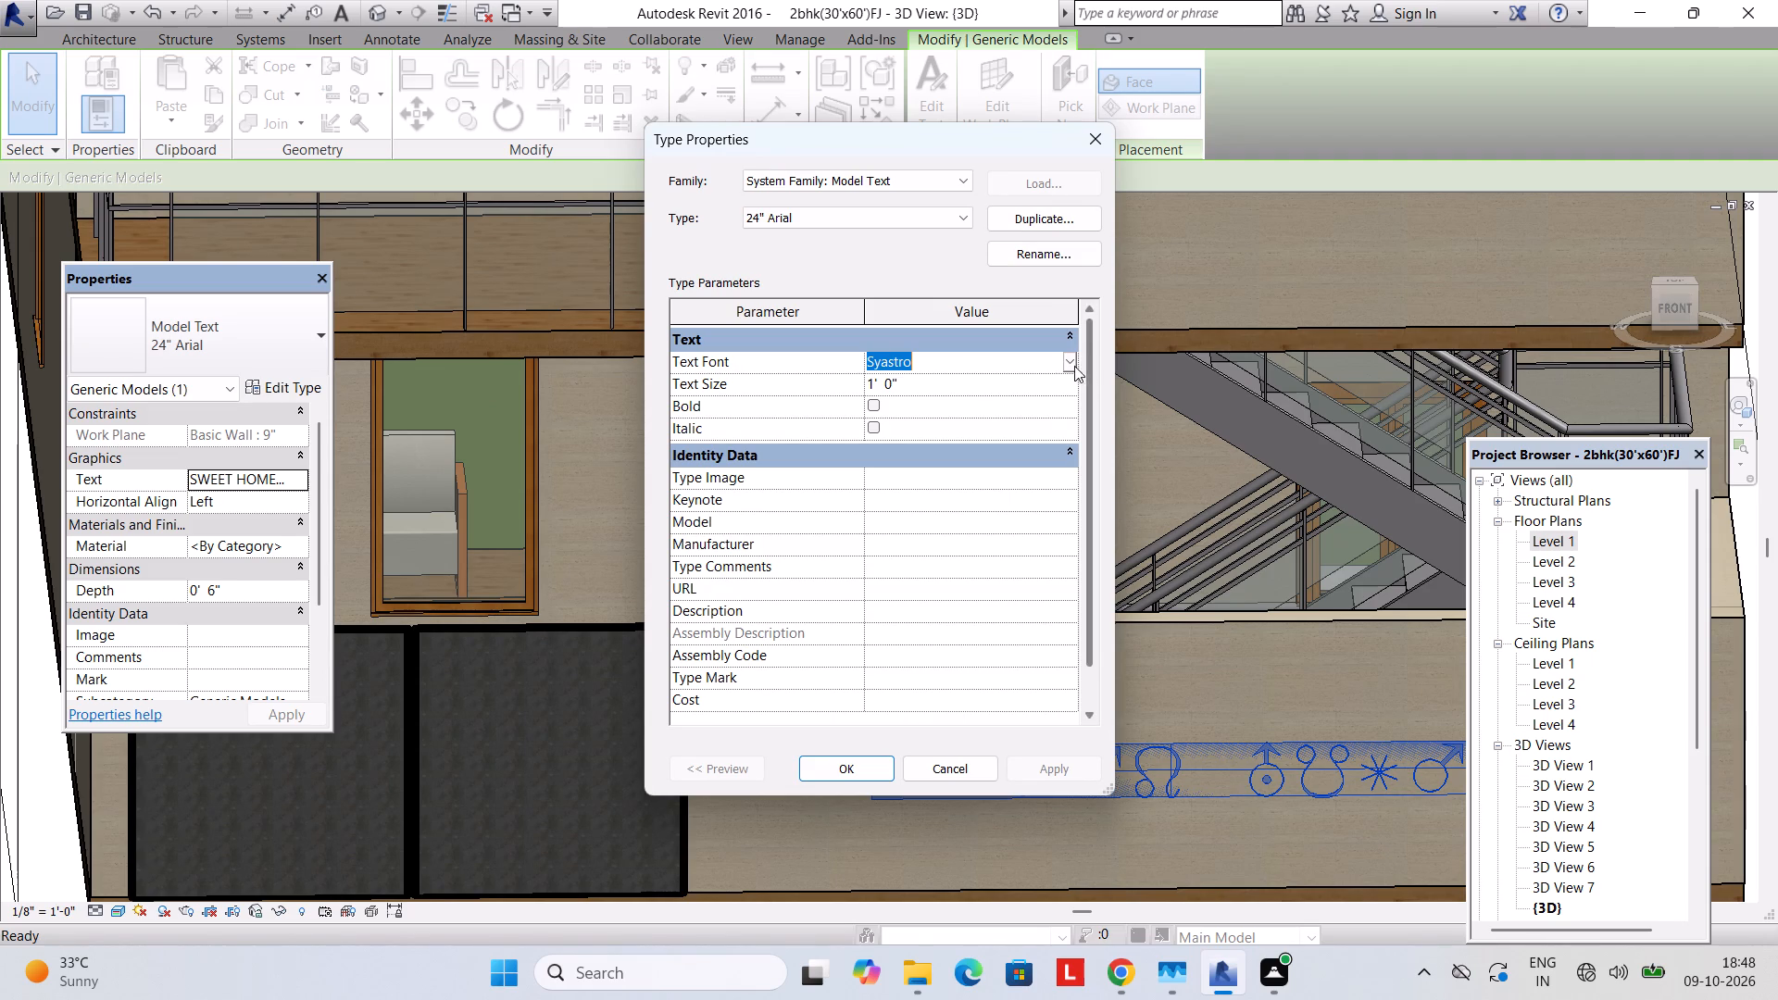
left_click(1067, 366)
scroll(927, 465, "down", 10)
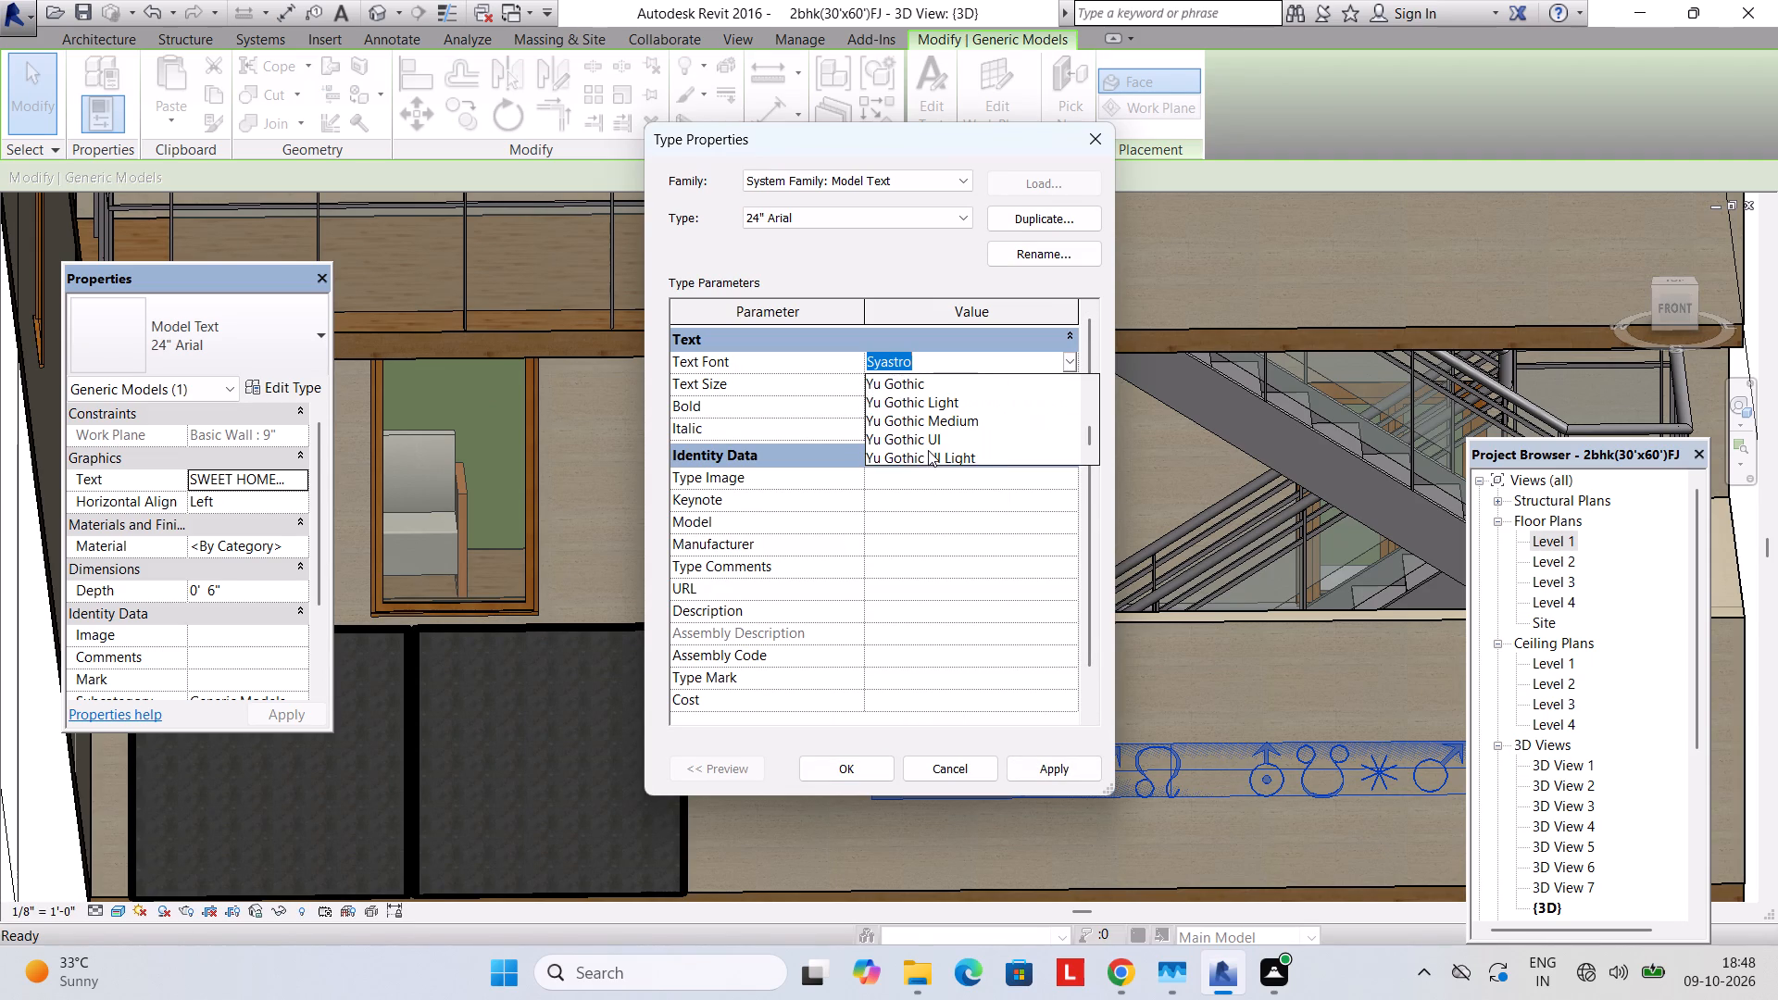
scroll(928, 450, "down", 9)
scroll(928, 449, "up", 20)
scroll(928, 449, "up", 3)
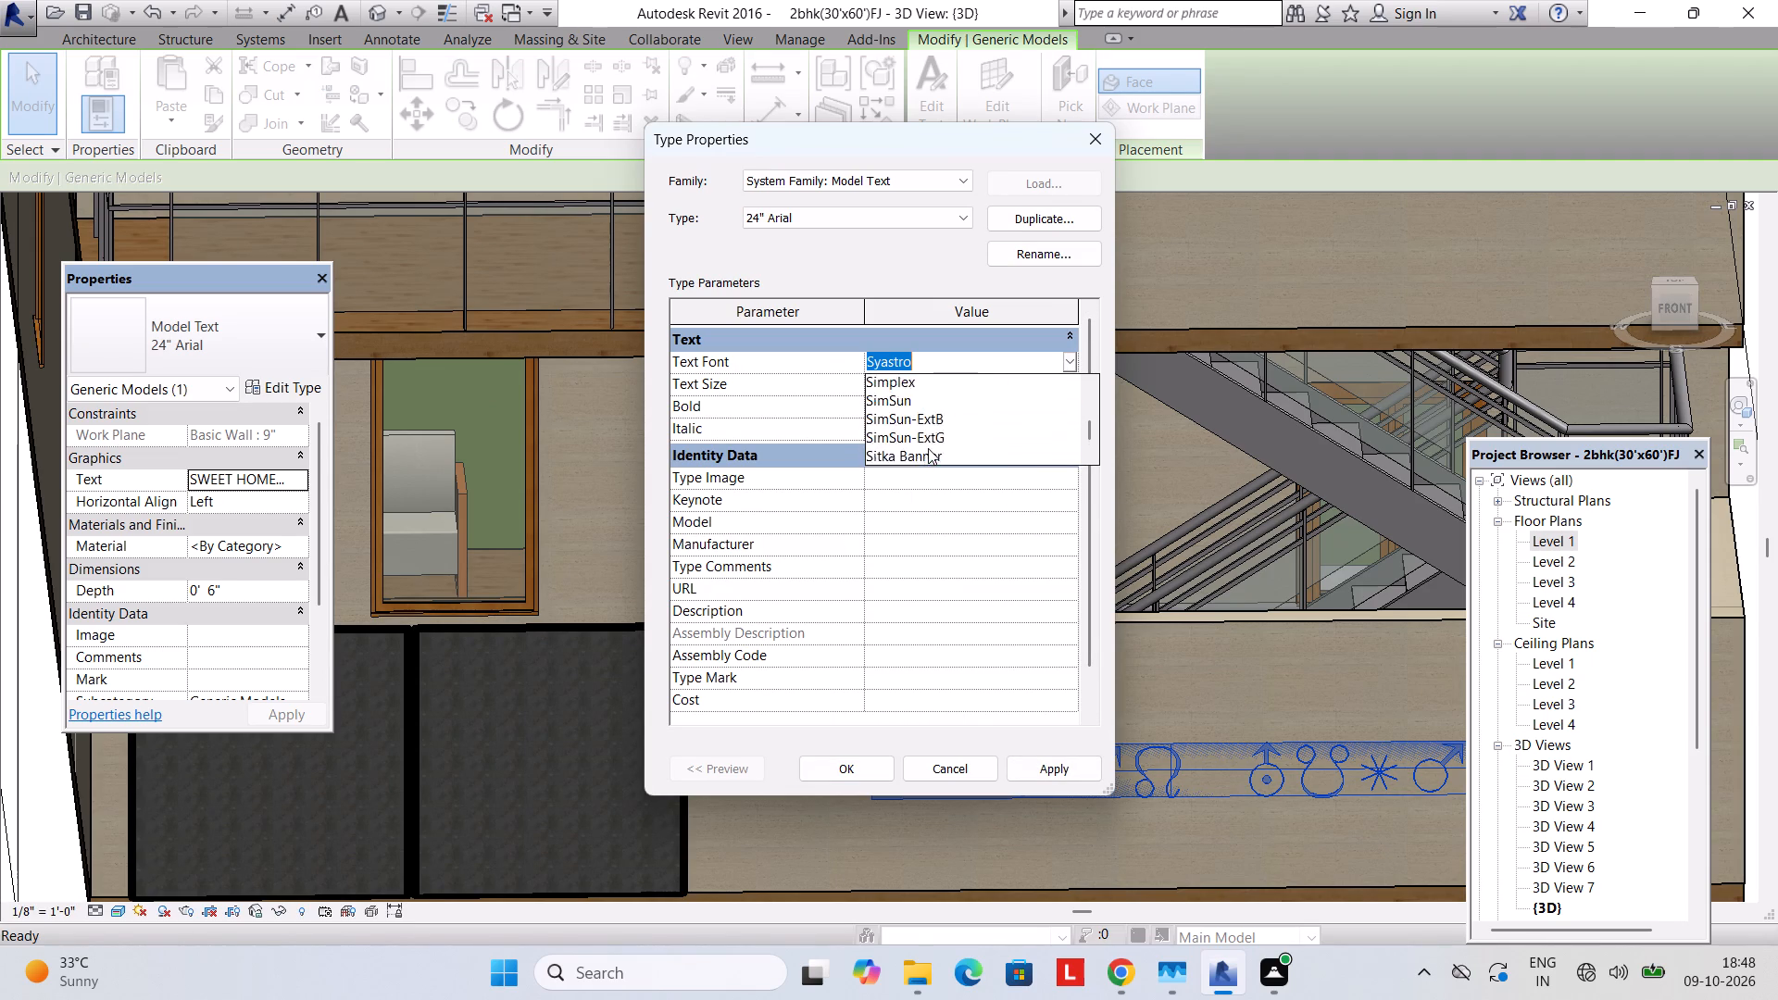
scroll(928, 448, "up", 18)
scroll(928, 448, "up", 7)
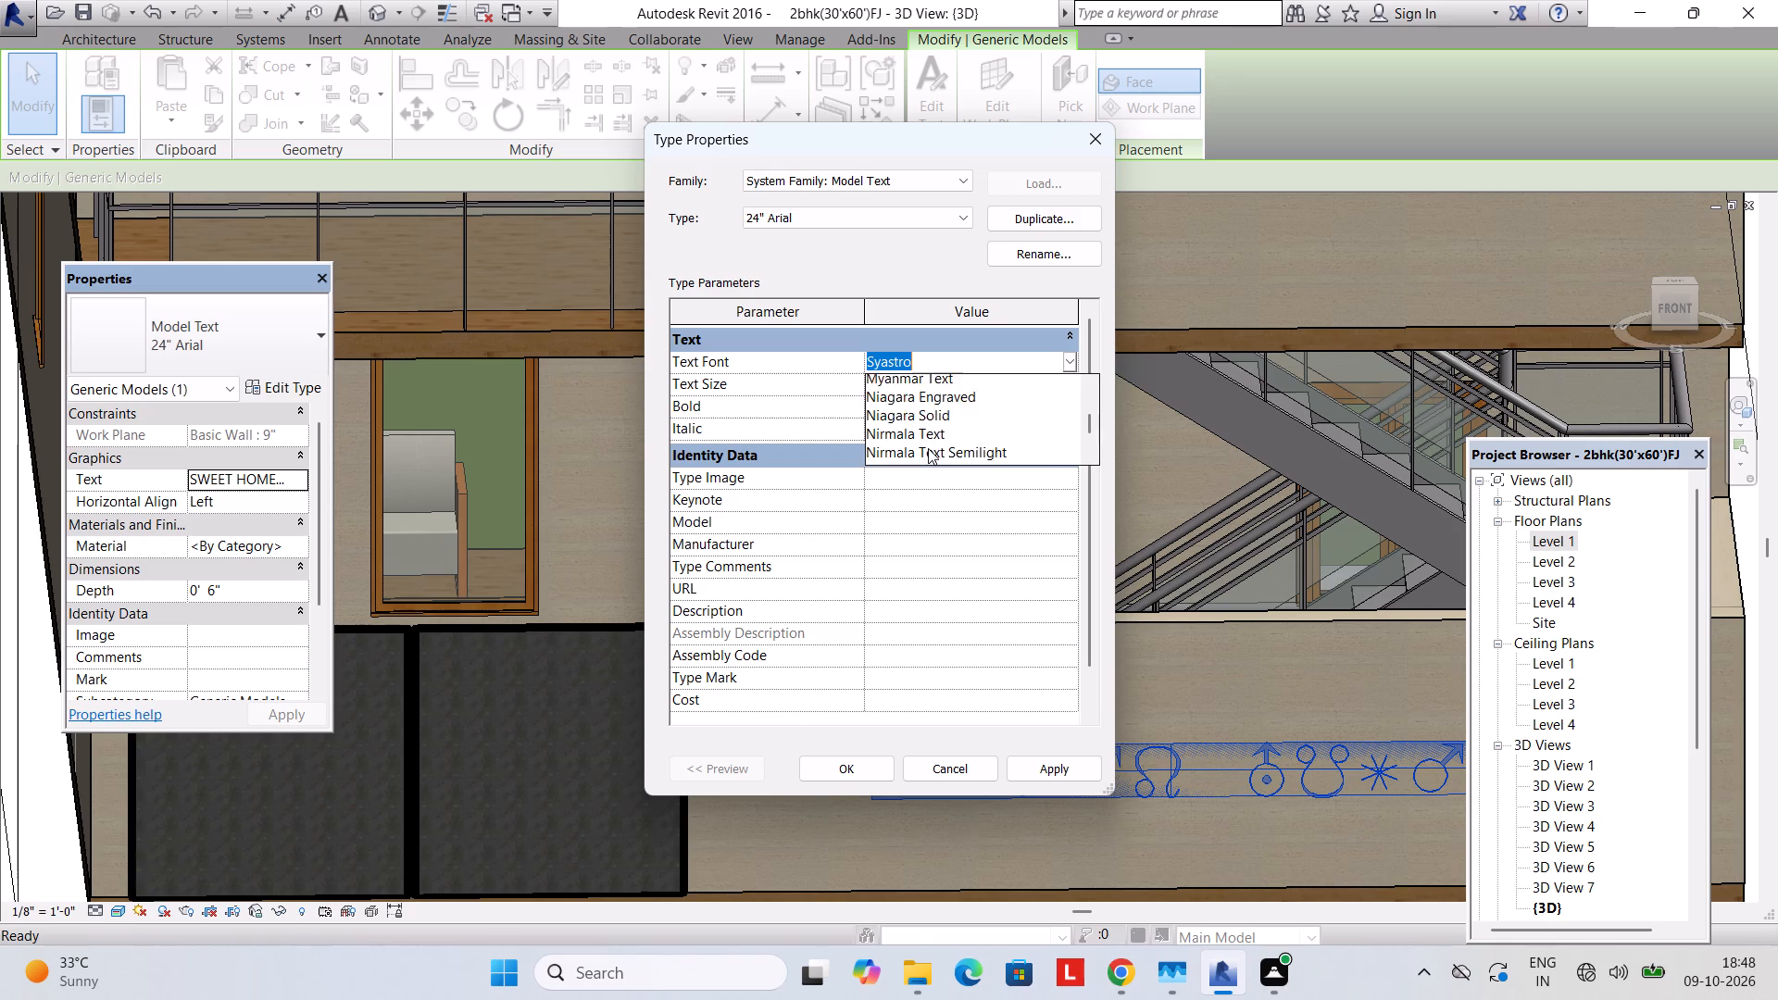
scroll(928, 448, "up", 12)
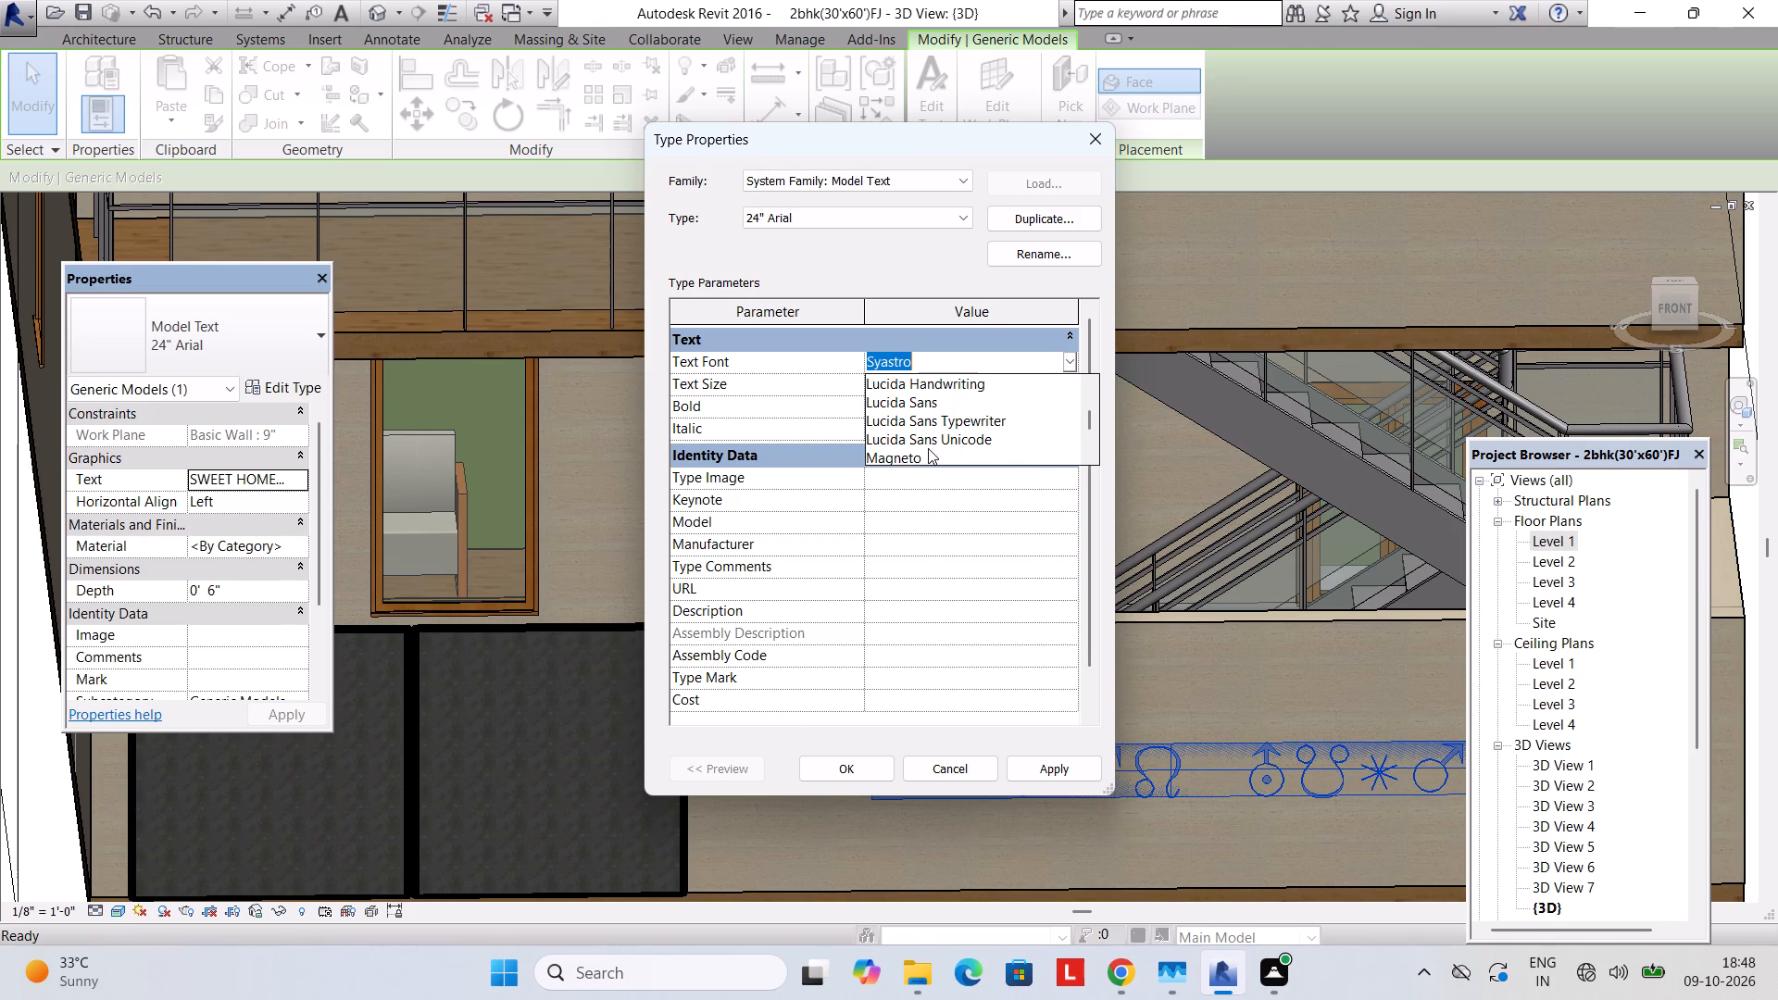
scroll(928, 448, "up", 17)
scroll(928, 448, "up", 4)
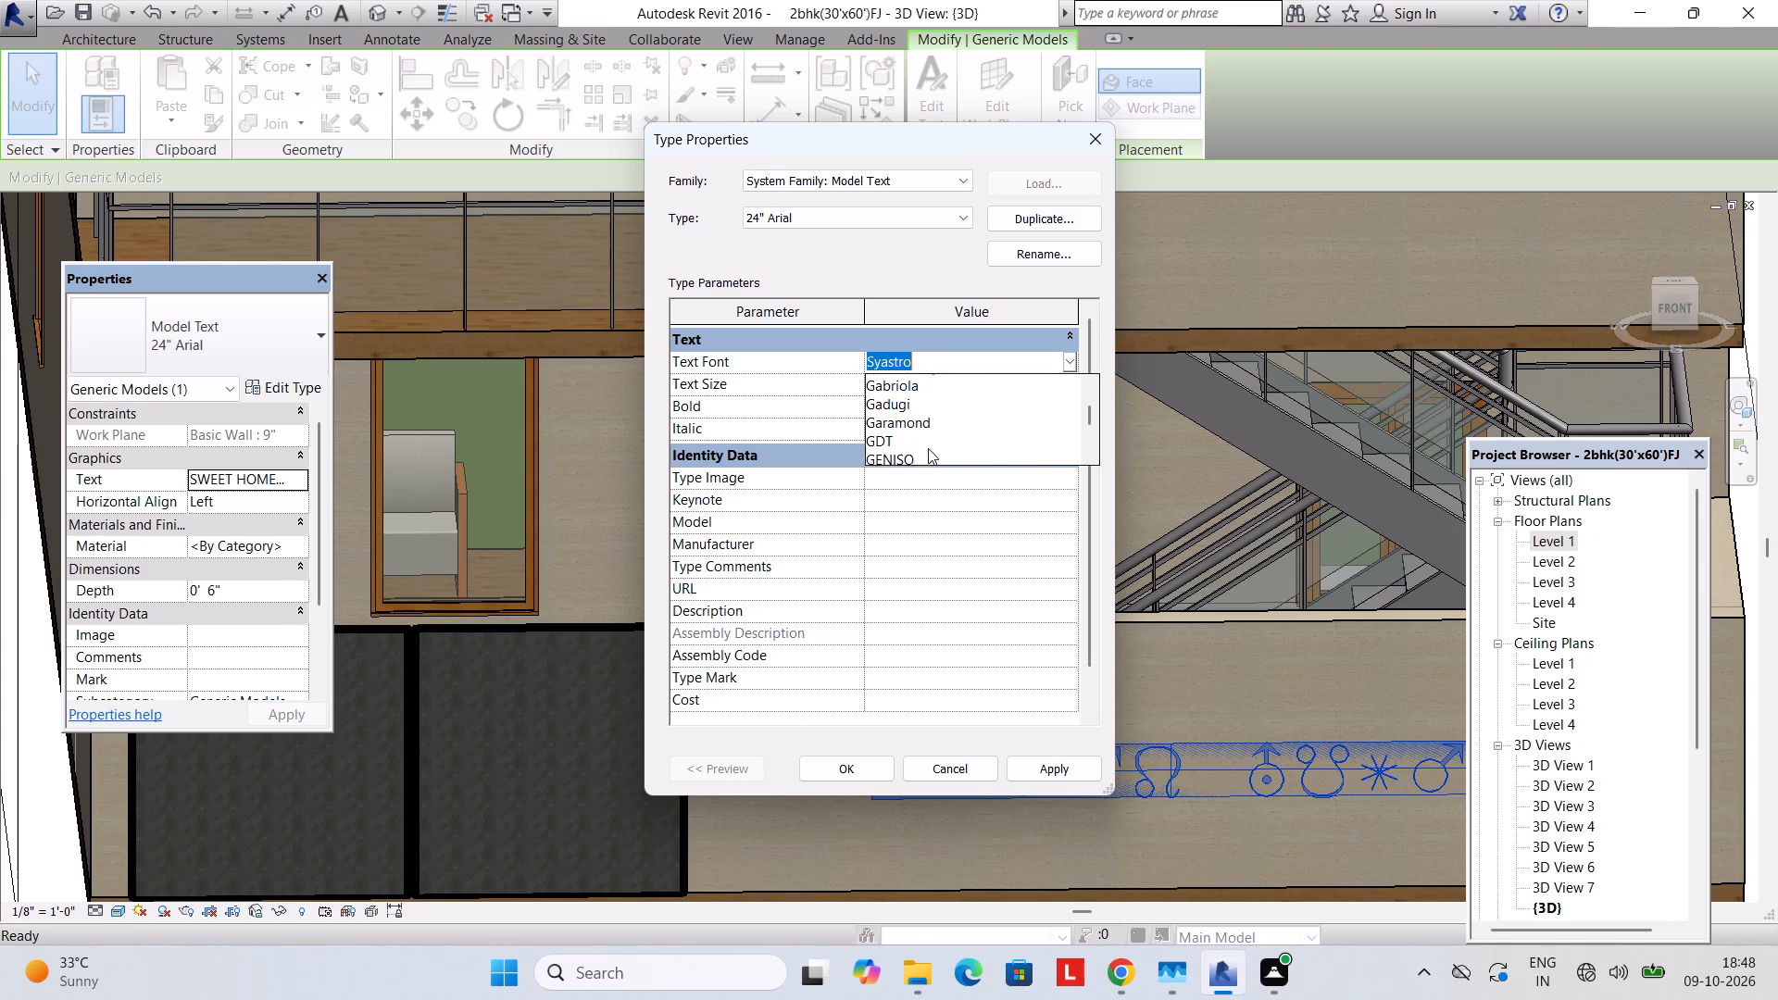
scroll(928, 448, "up", 3)
double_click(916, 400)
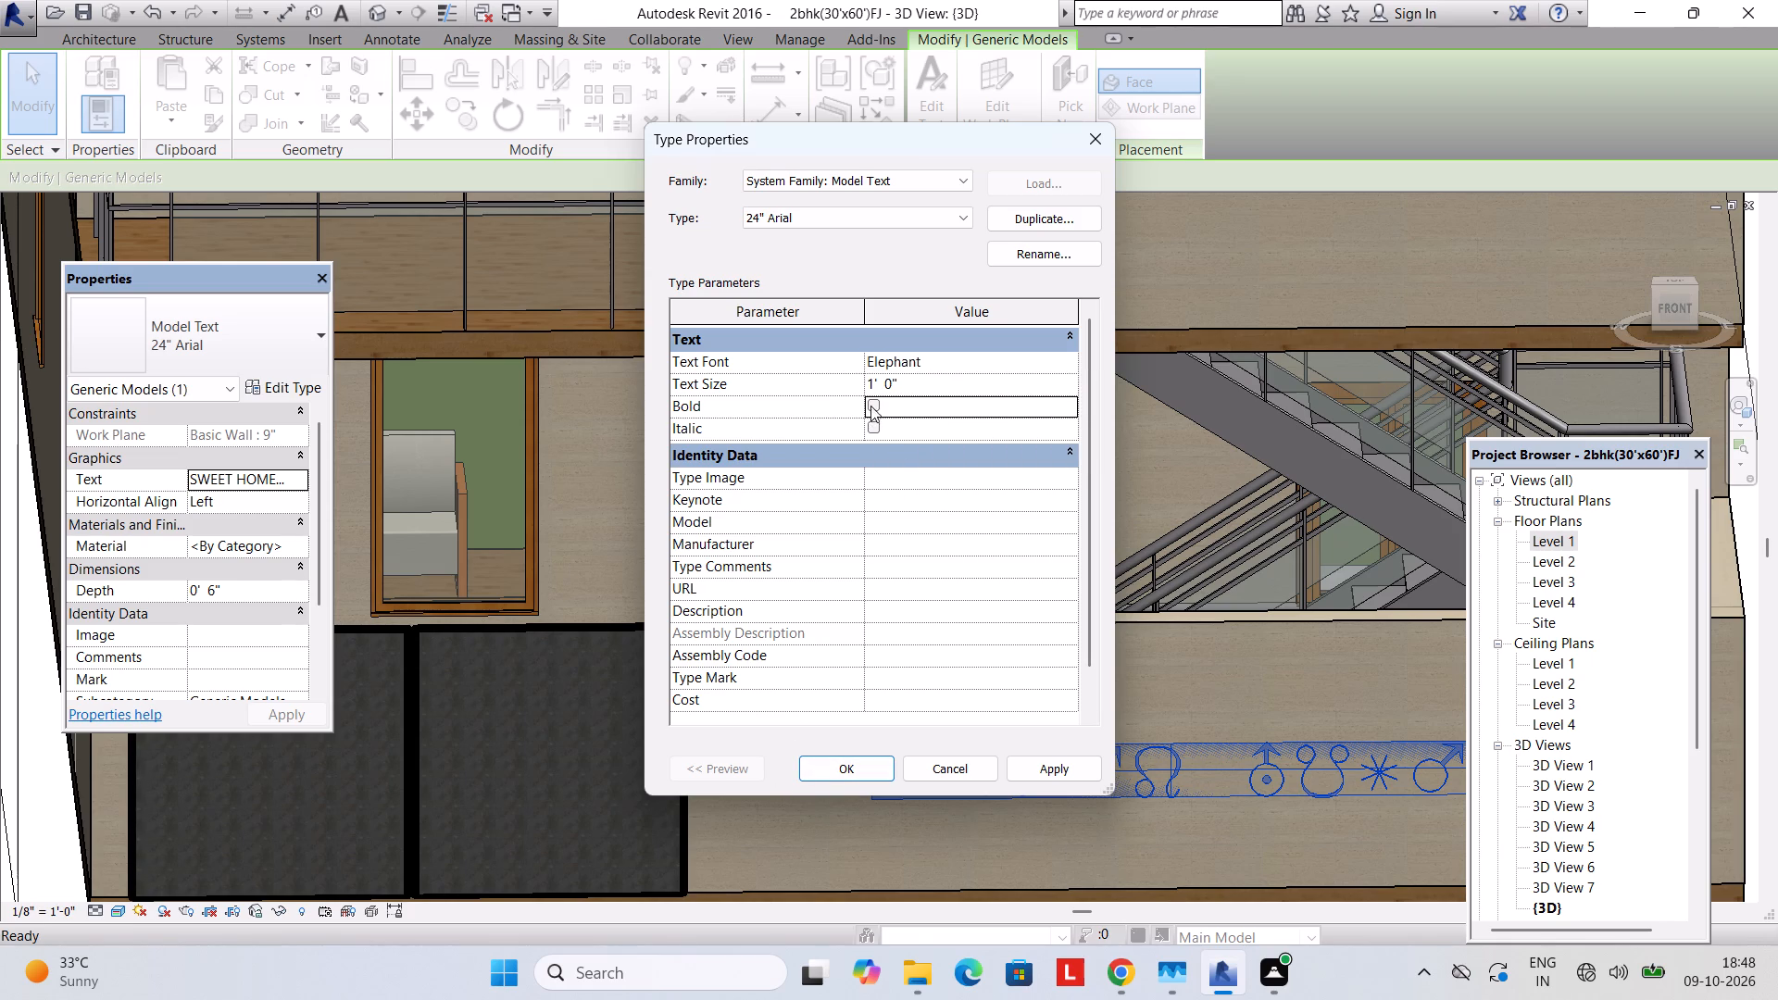
left_click(870, 405)
left_click(874, 425)
left_click(848, 762)
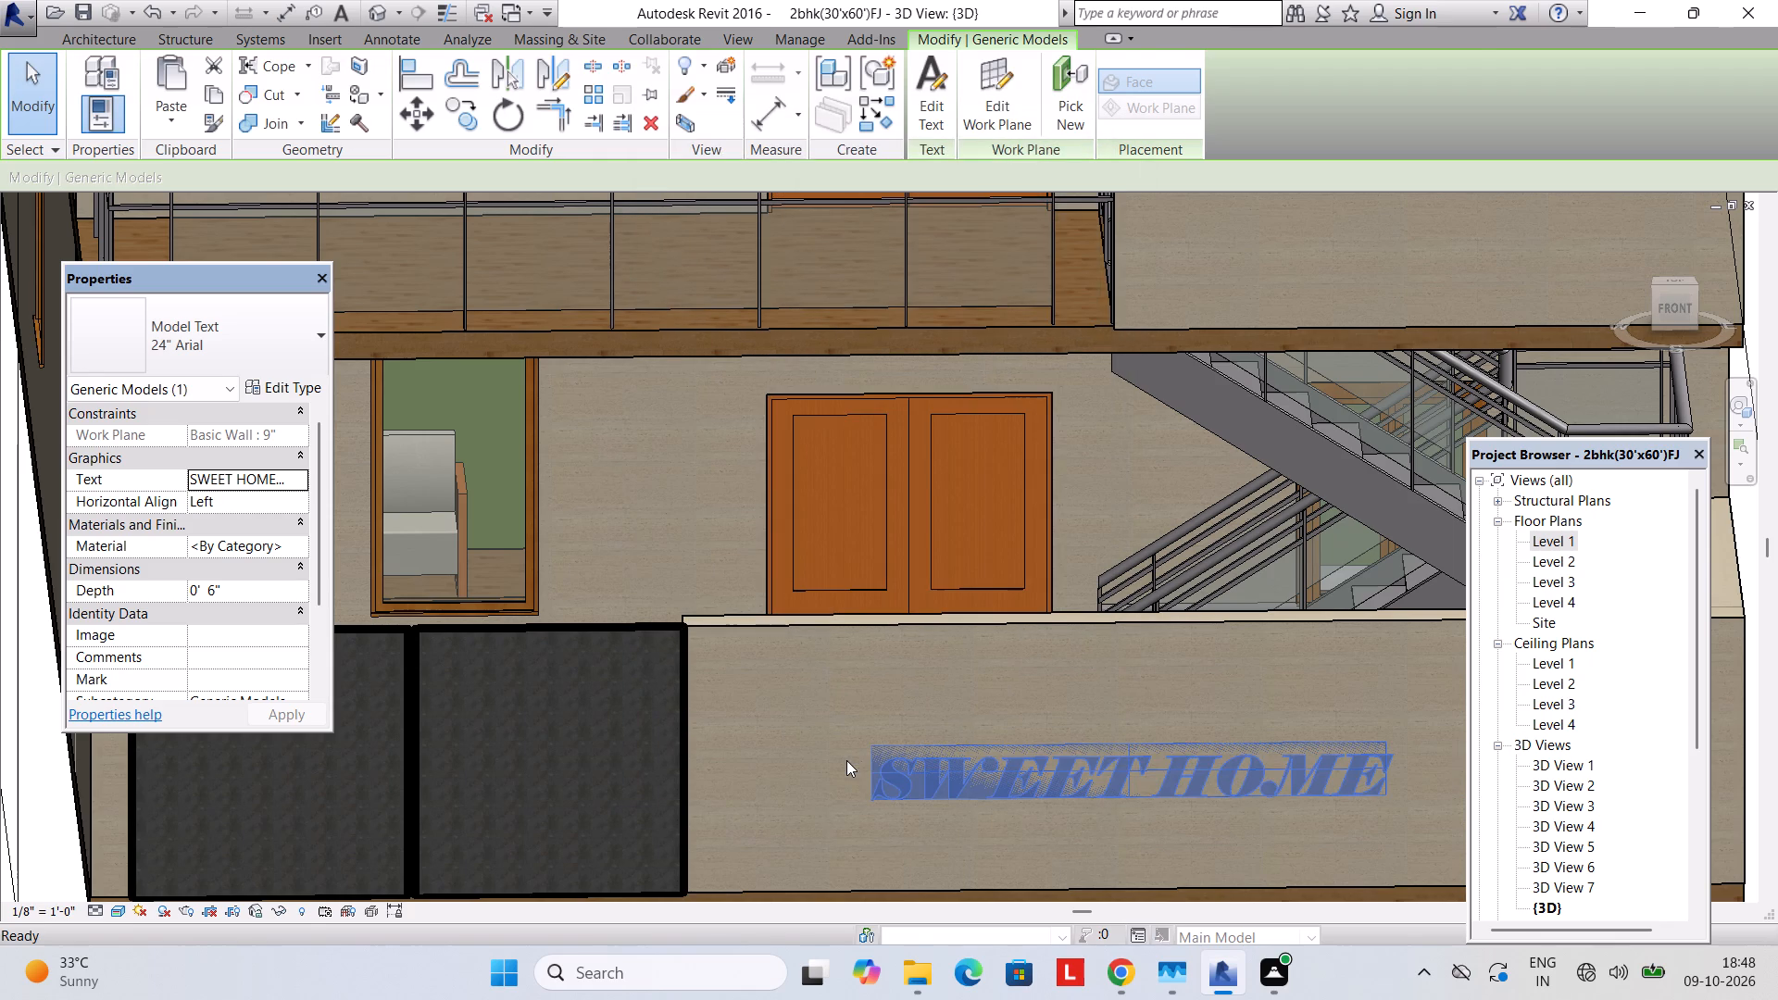
key("Escape")
scroll(877, 742, "down", 3)
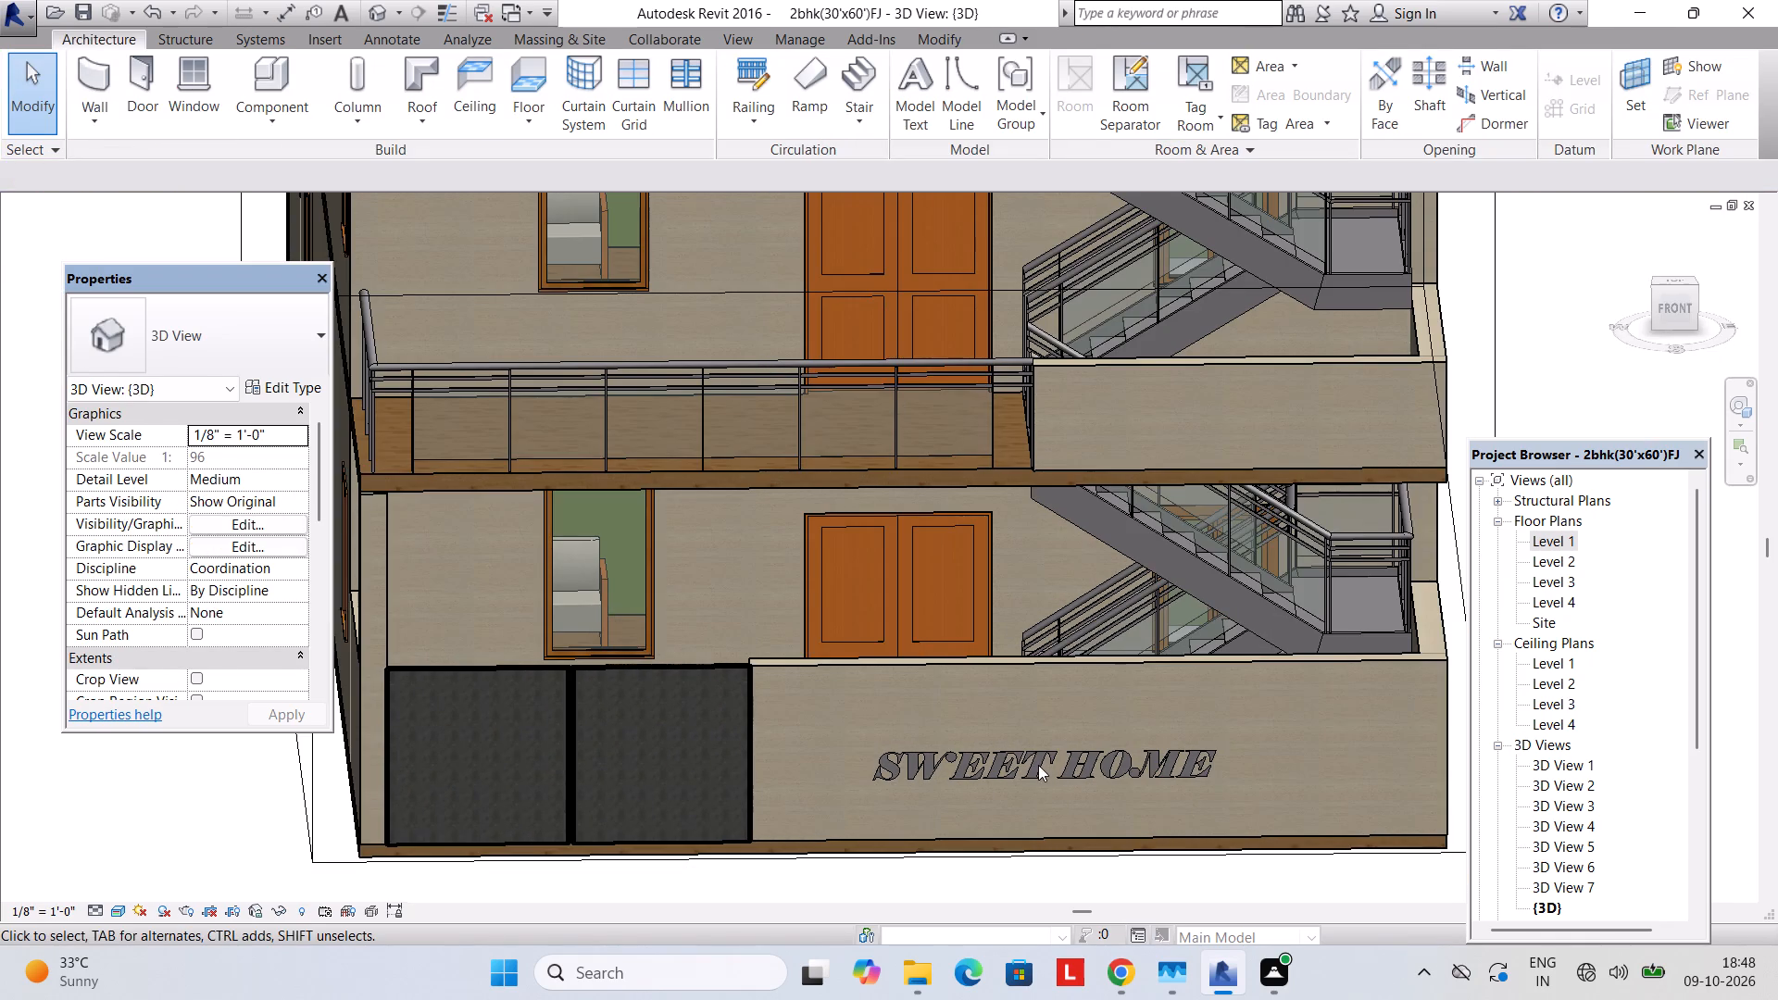
Search the project materials for METAL and assign Steel, Polished to the SWEET HOME text.
left_click(1034, 757)
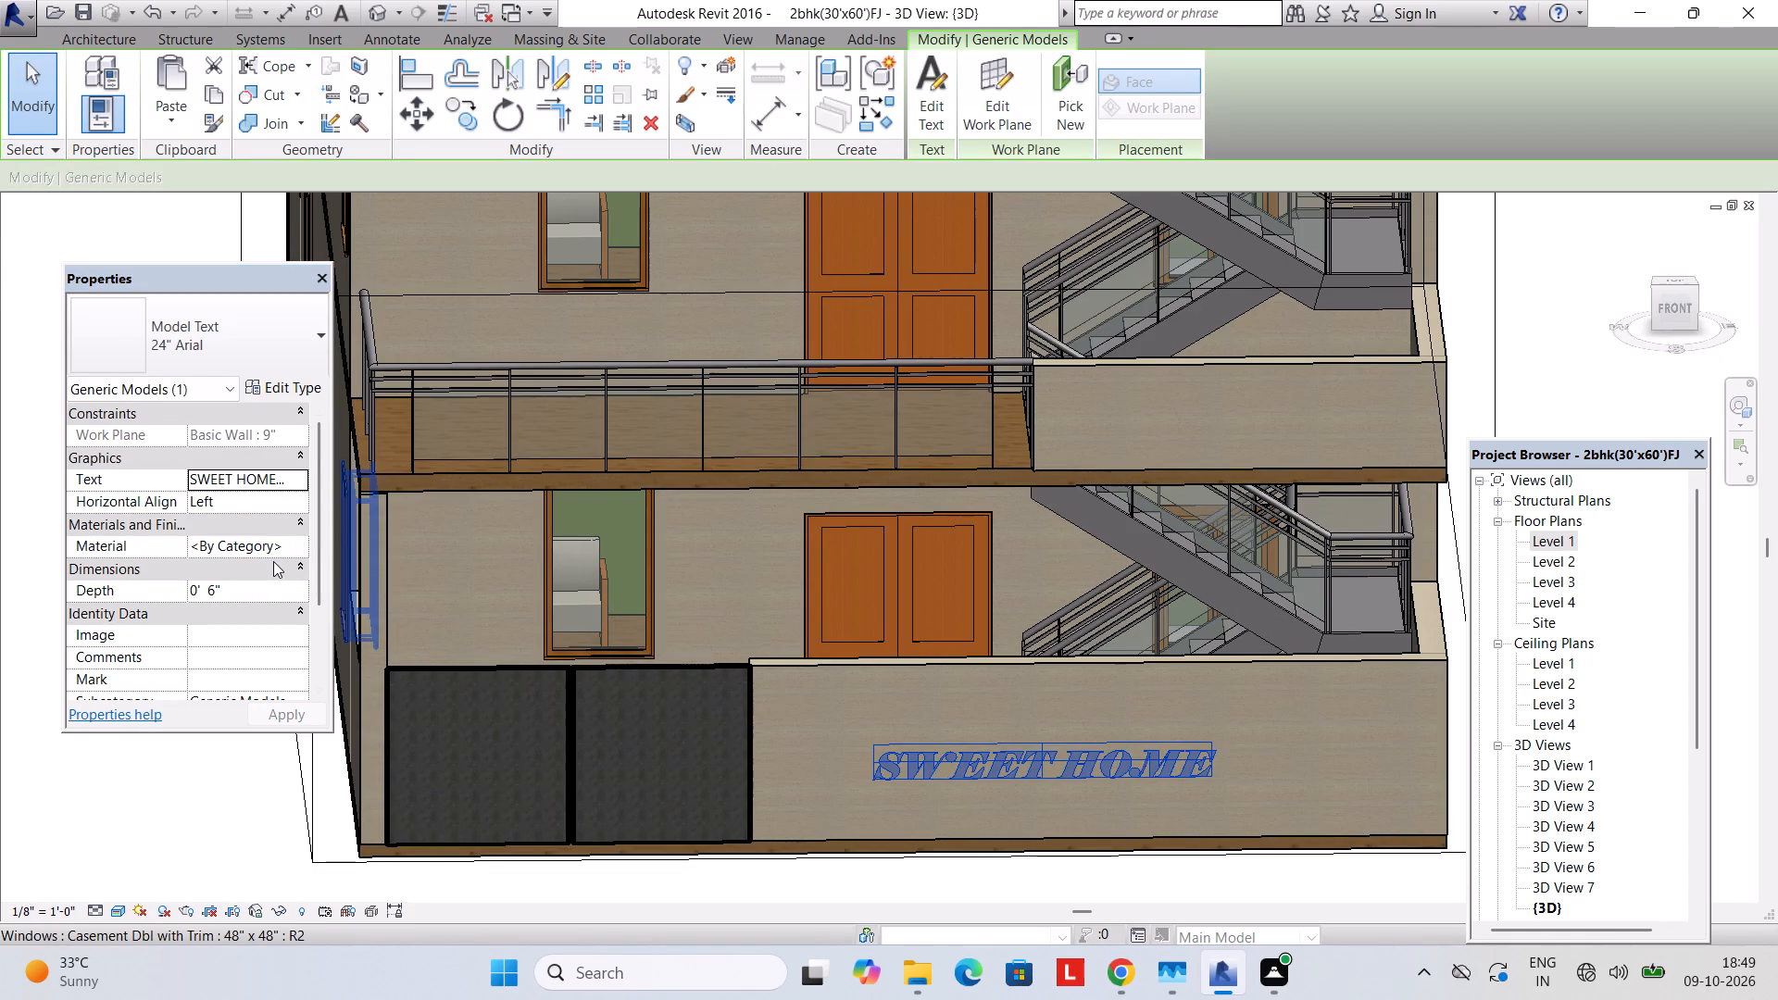
scroll(273, 559, "down", 2)
left_click(302, 448)
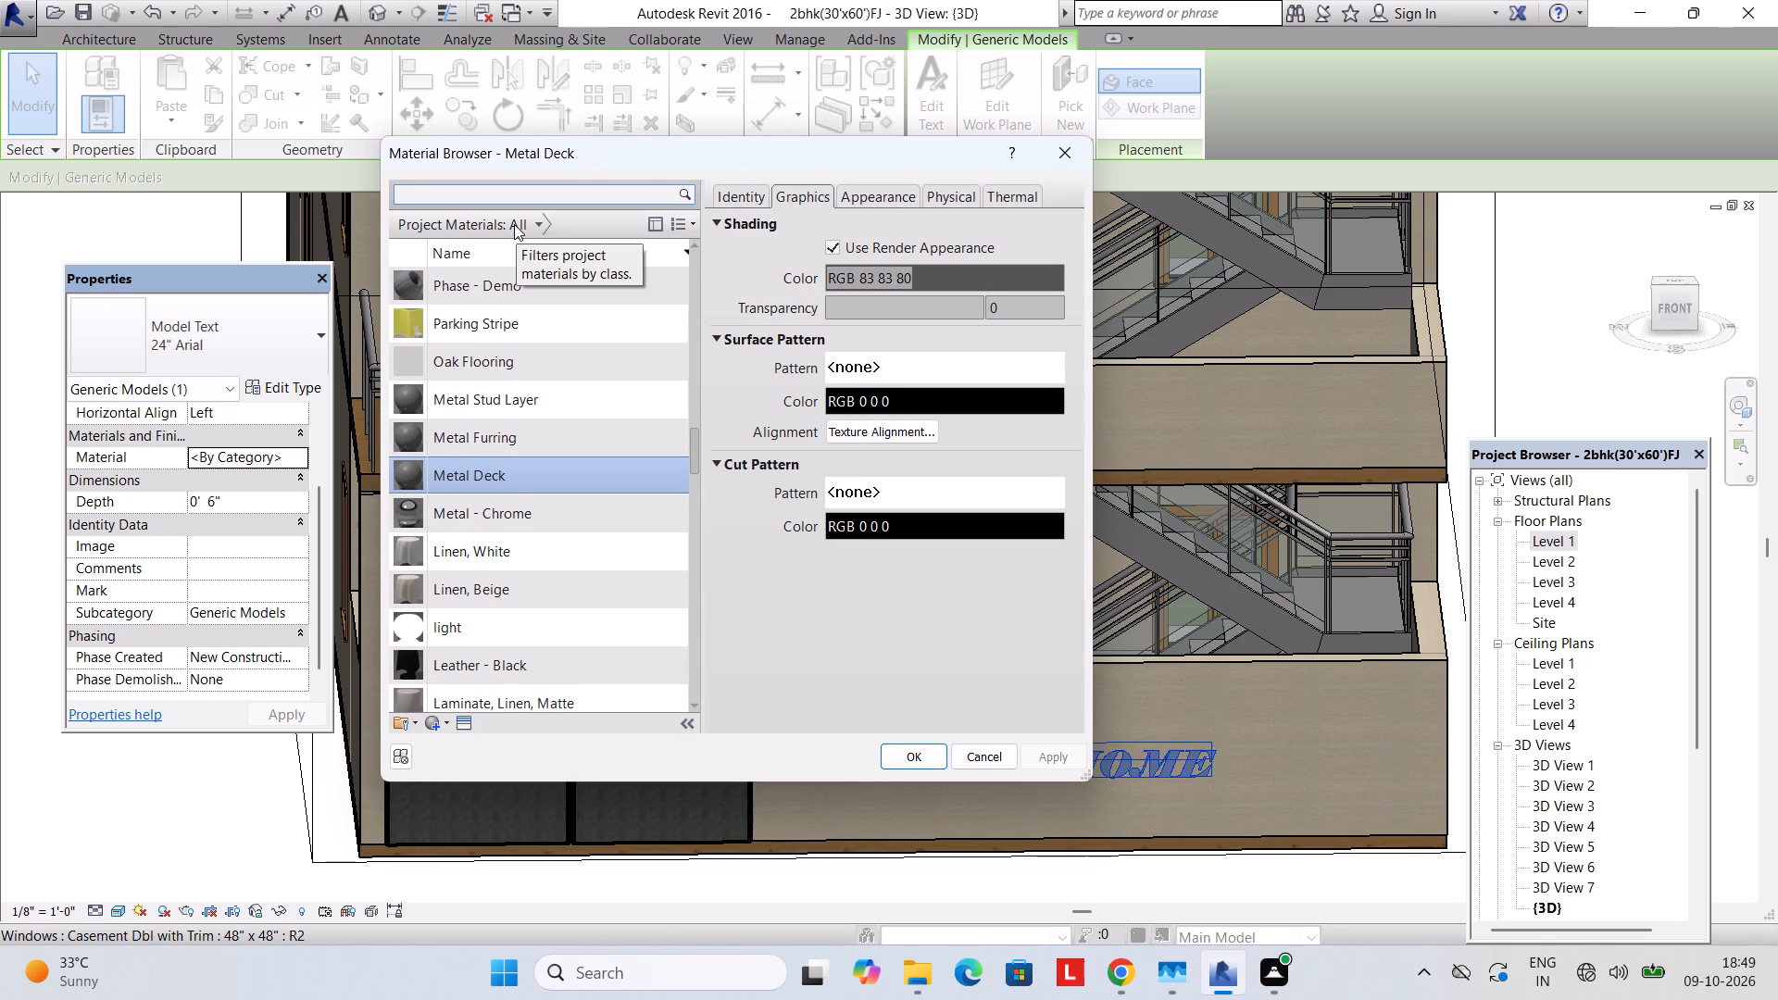
type("METAL")
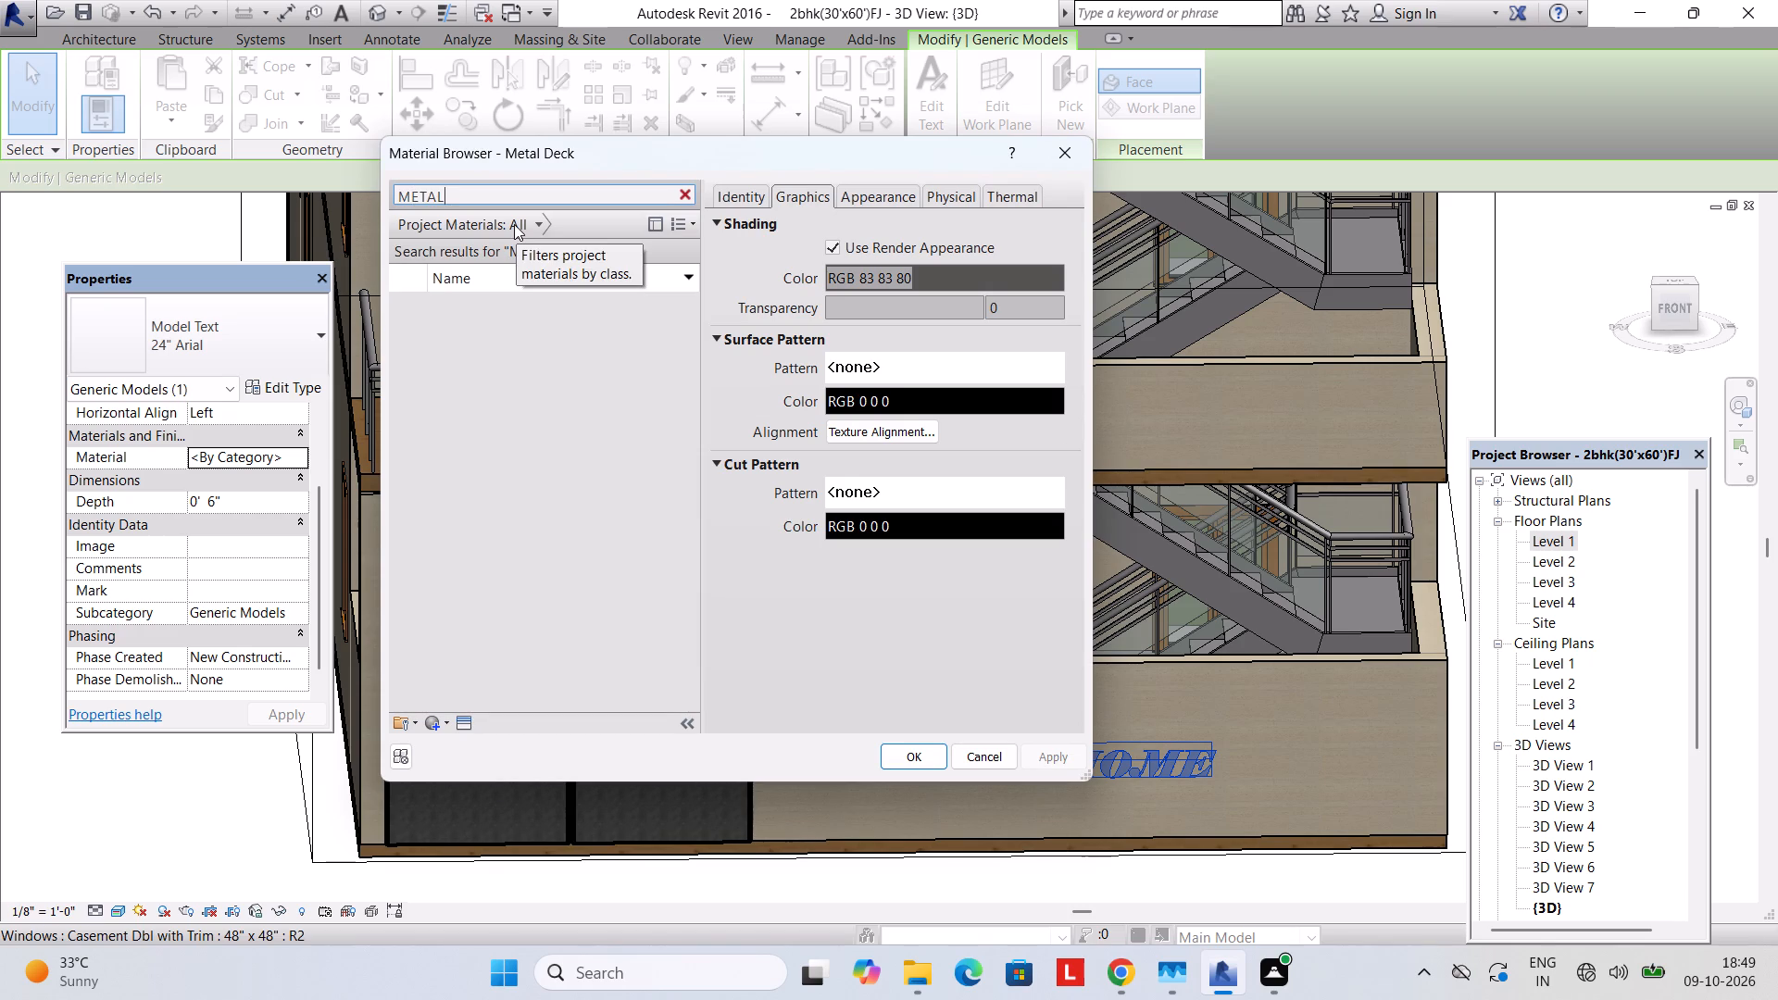
left_click(520, 430)
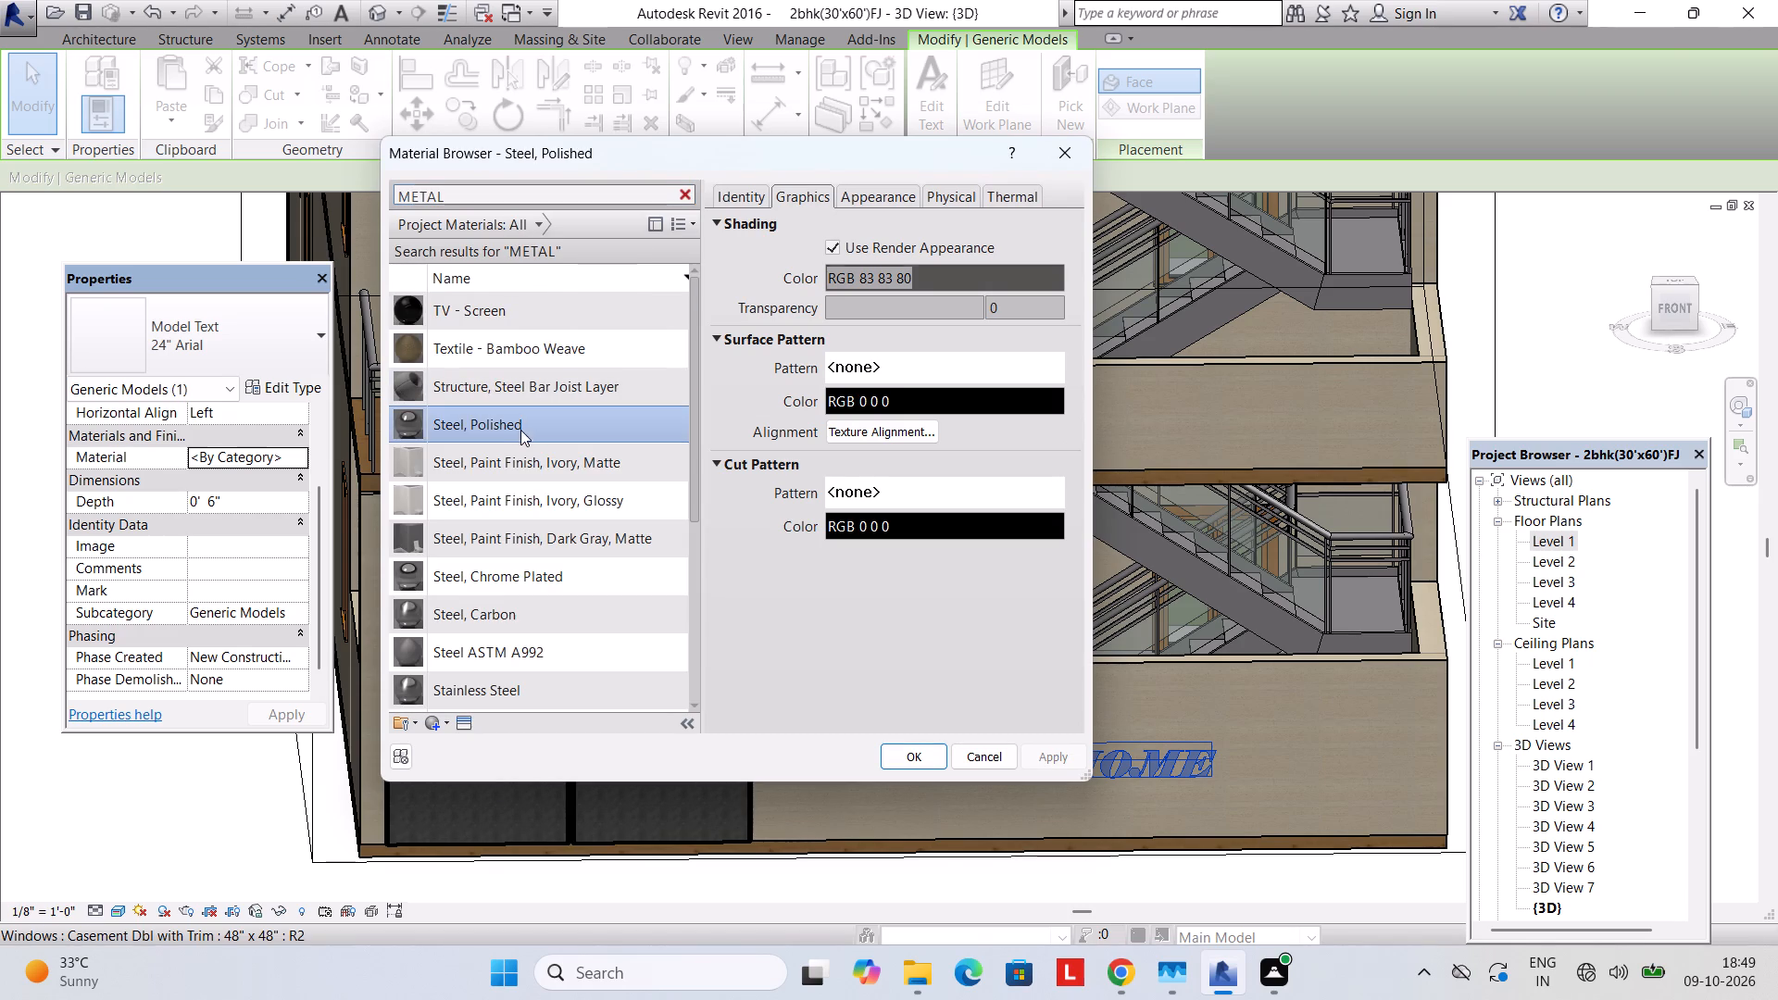
left_click(915, 764)
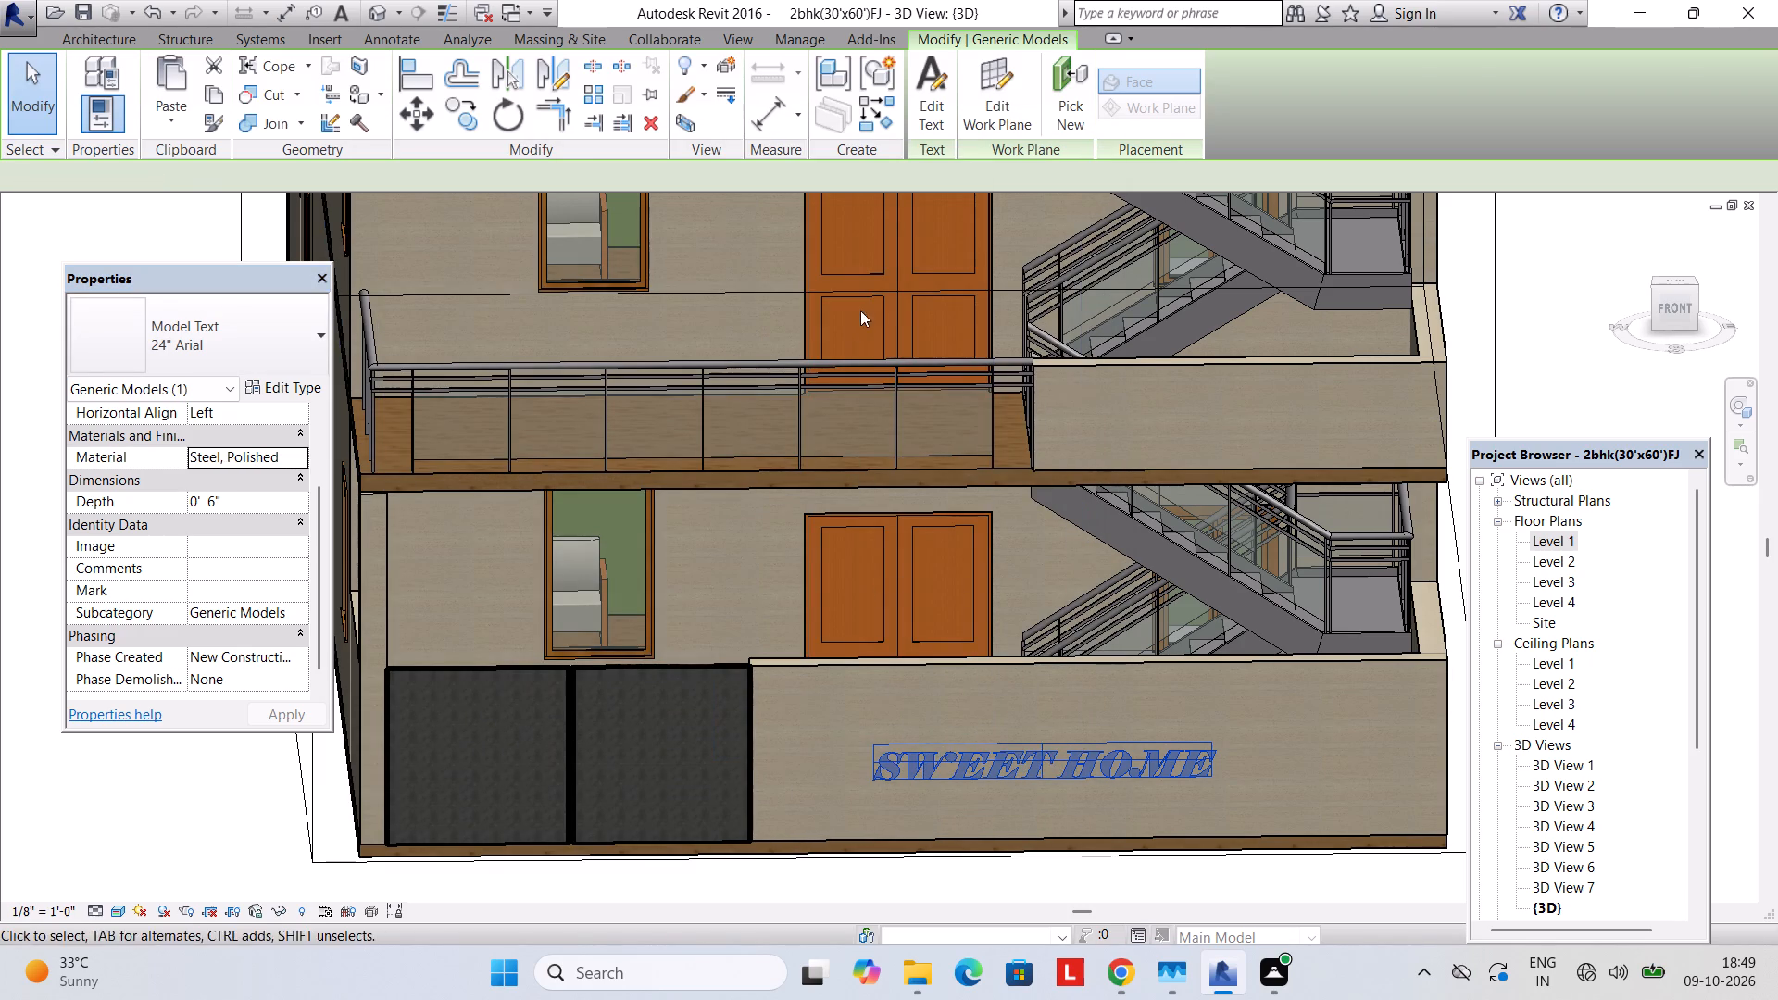
key("Escape")
key("Escape")
Examine the finished house exterior from the front, both sides and above, including the gate and lettering.
scroll(914, 450, "down", 4)
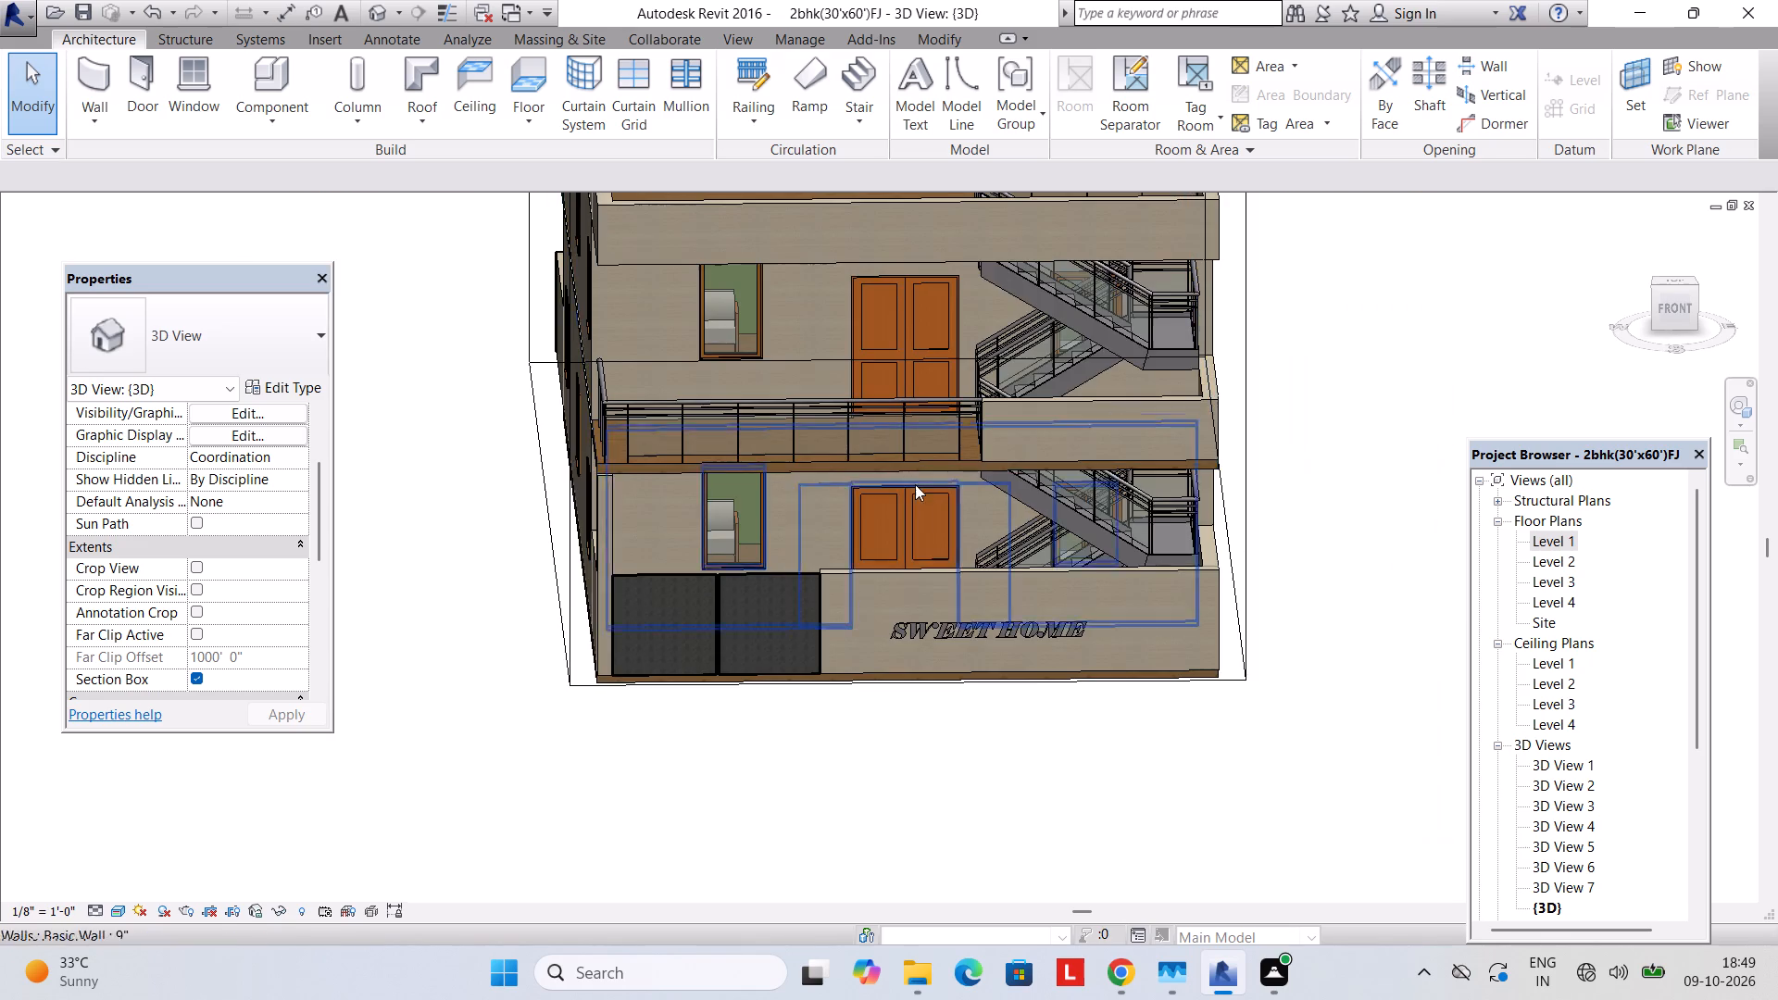
middle_click_drag(936, 525, 872, 500)
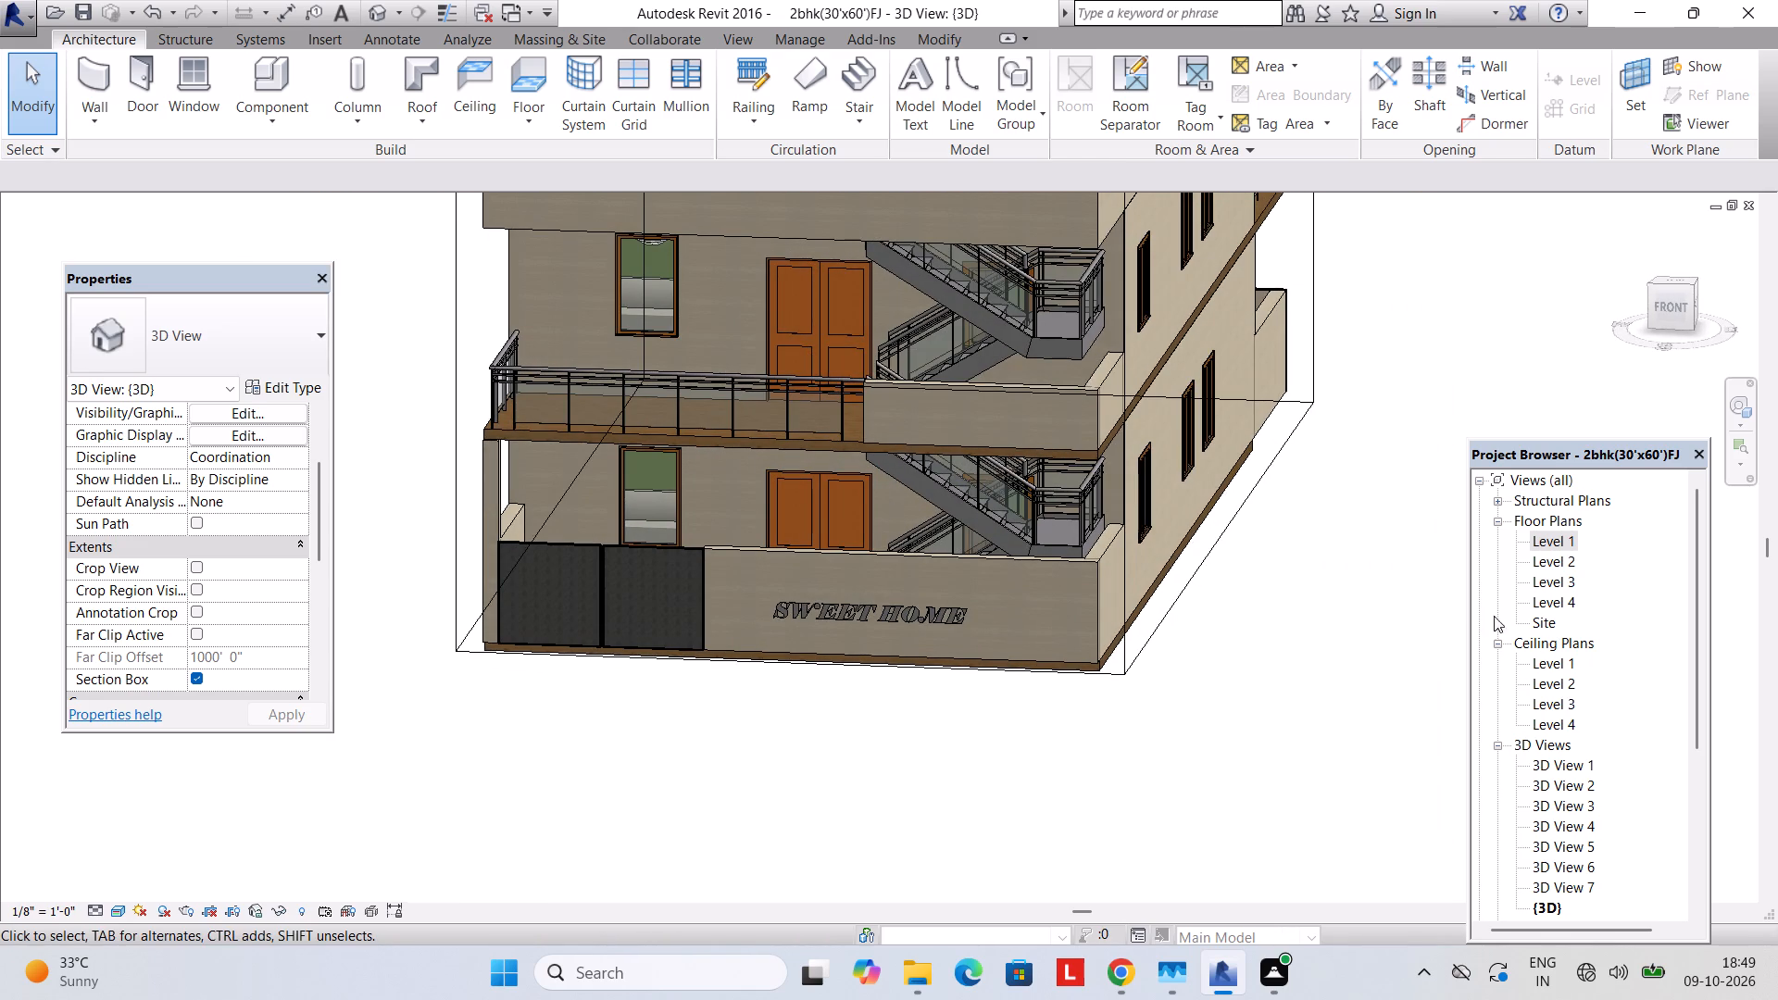
scroll(1460, 615, "down", 3)
middle_click_drag(1309, 666, 1327, 536)
middle_click_drag(1305, 538, 1274, 681)
middle_click(1250, 708, "shift")
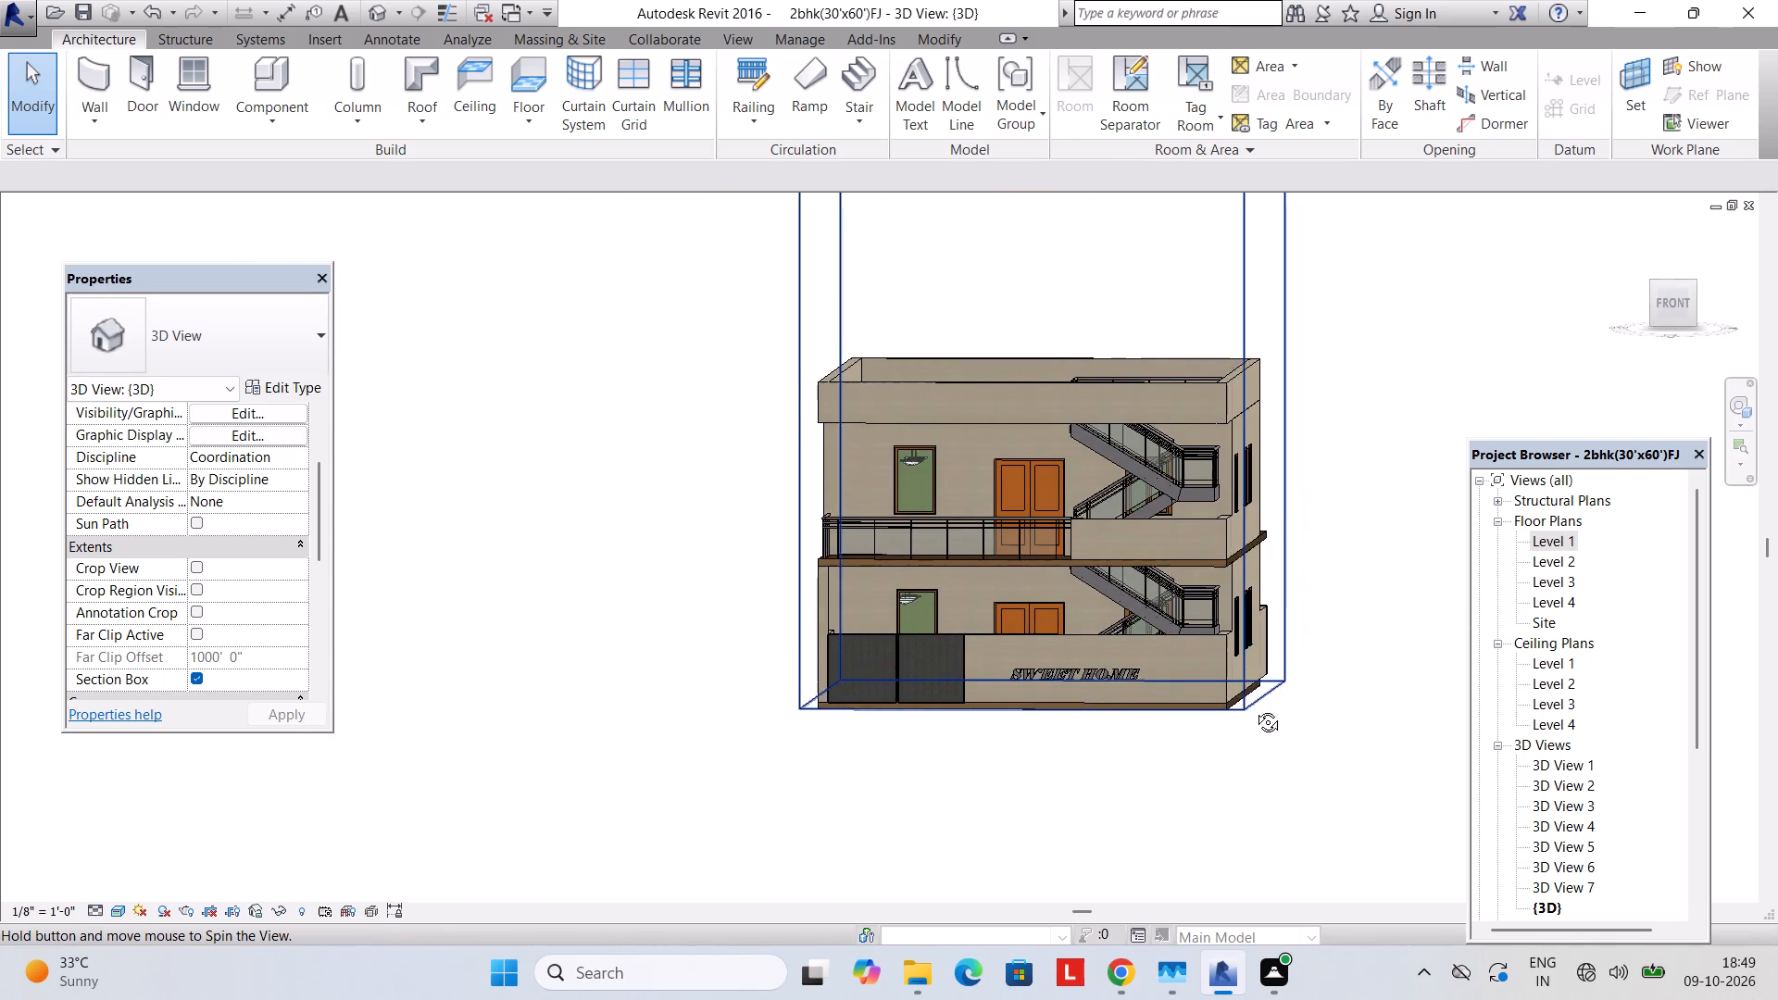
middle_click_drag(1250, 729, 1142, 932)
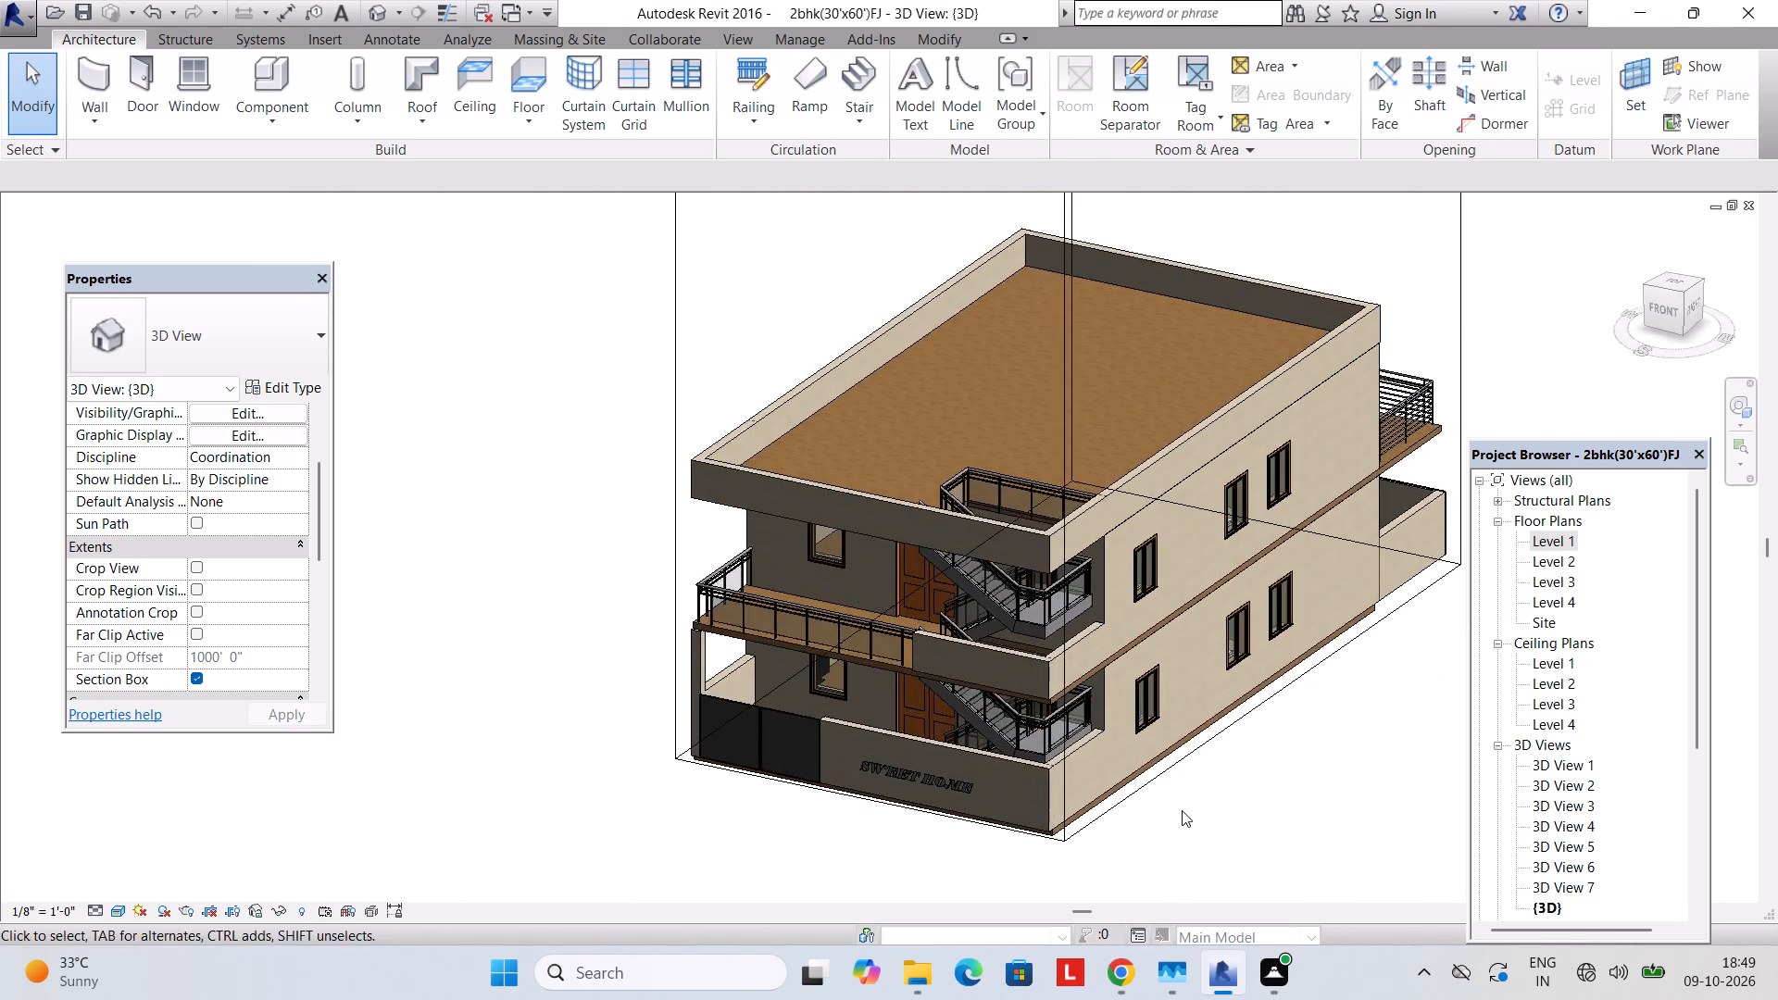
middle_click_drag(1181, 800, 1308, 771)
middle_click_drag(1344, 746, 1177, 808)
middle_click_drag(1113, 735, 1283, 736, "shift")
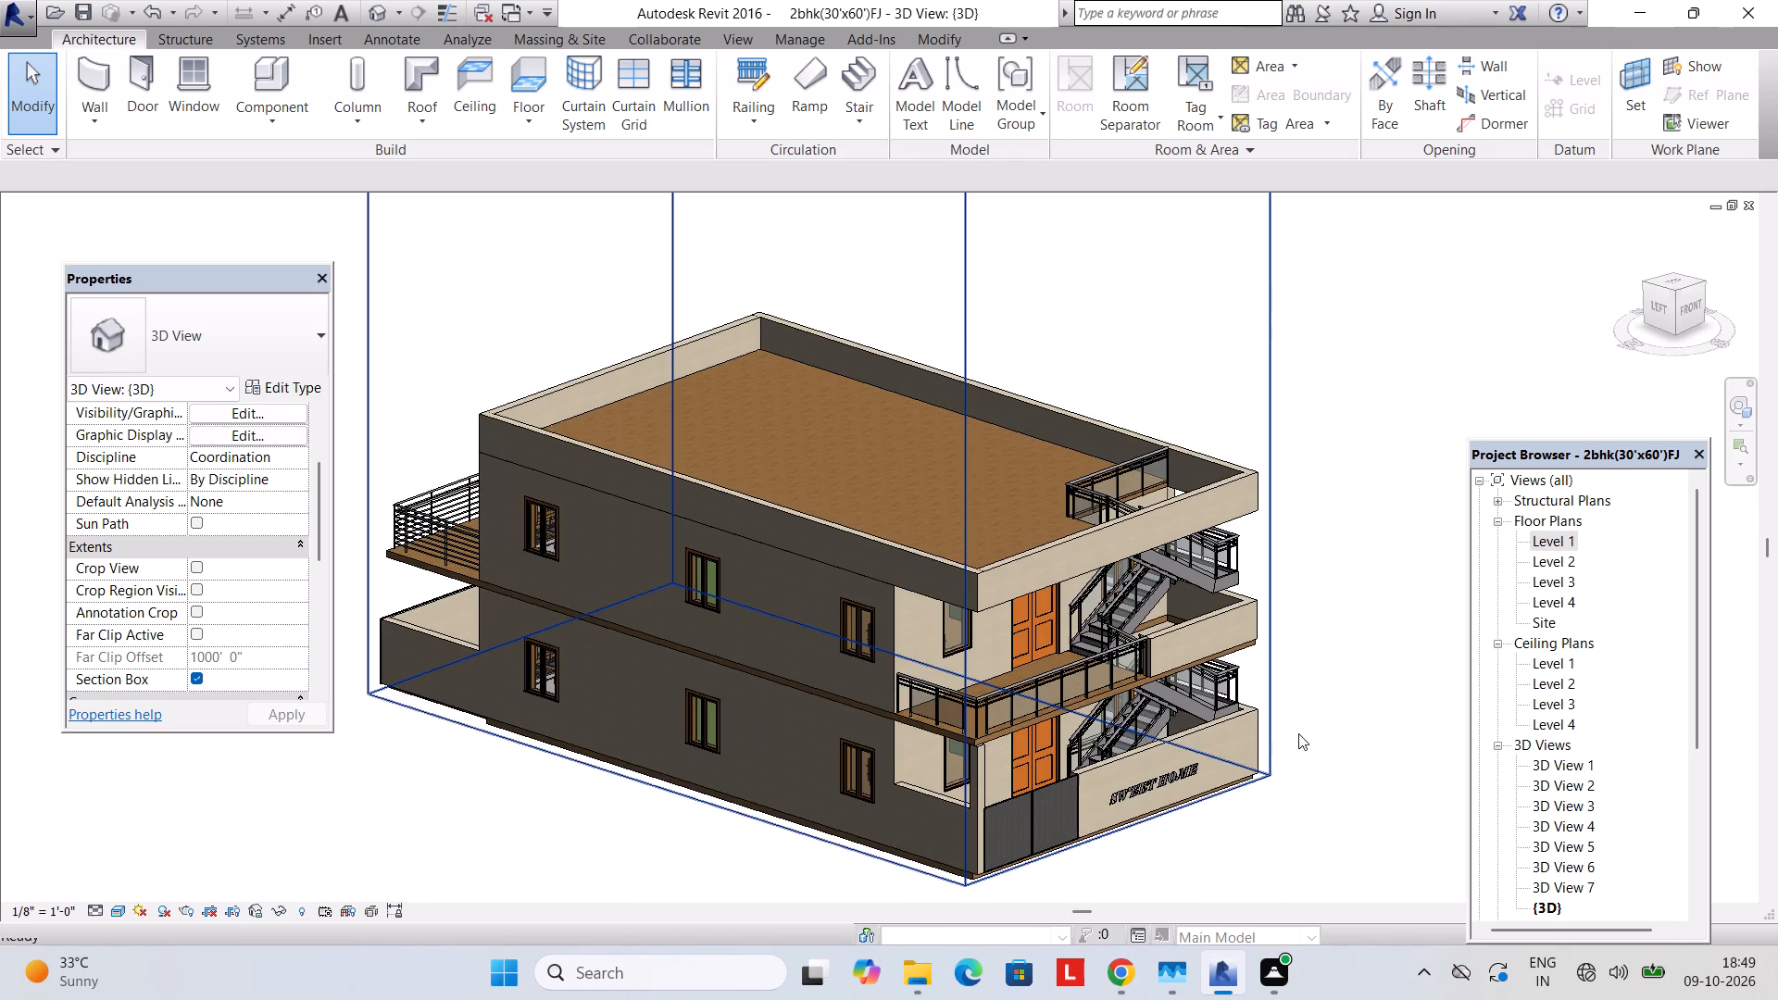
Open the Level 1 floor plan and examine the full room and furniture layout.
double_click(1556, 545)
middle_click_drag(910, 581, 911, 764)
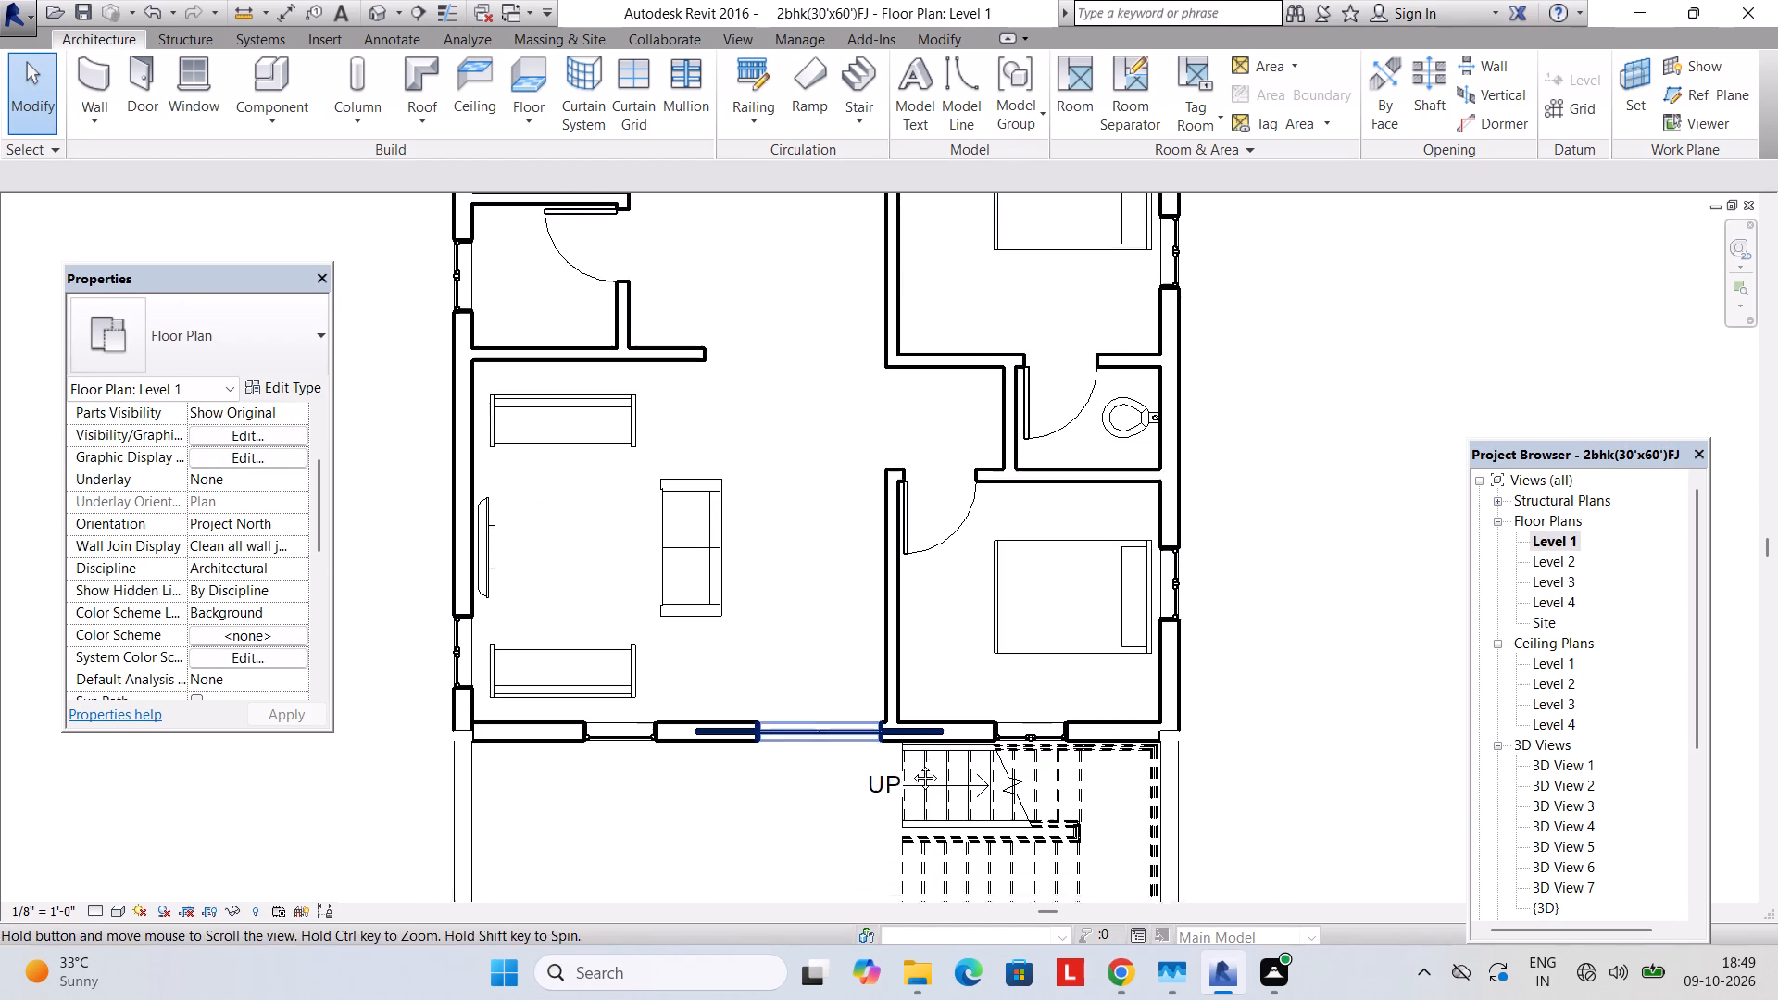
middle_click_drag(911, 764, 911, 766)
scroll(744, 550, "down", 4)
middle_click_drag(745, 542, 762, 668)
middle_click_drag(764, 615, 766, 713)
middle_click_drag(762, 632, 765, 676)
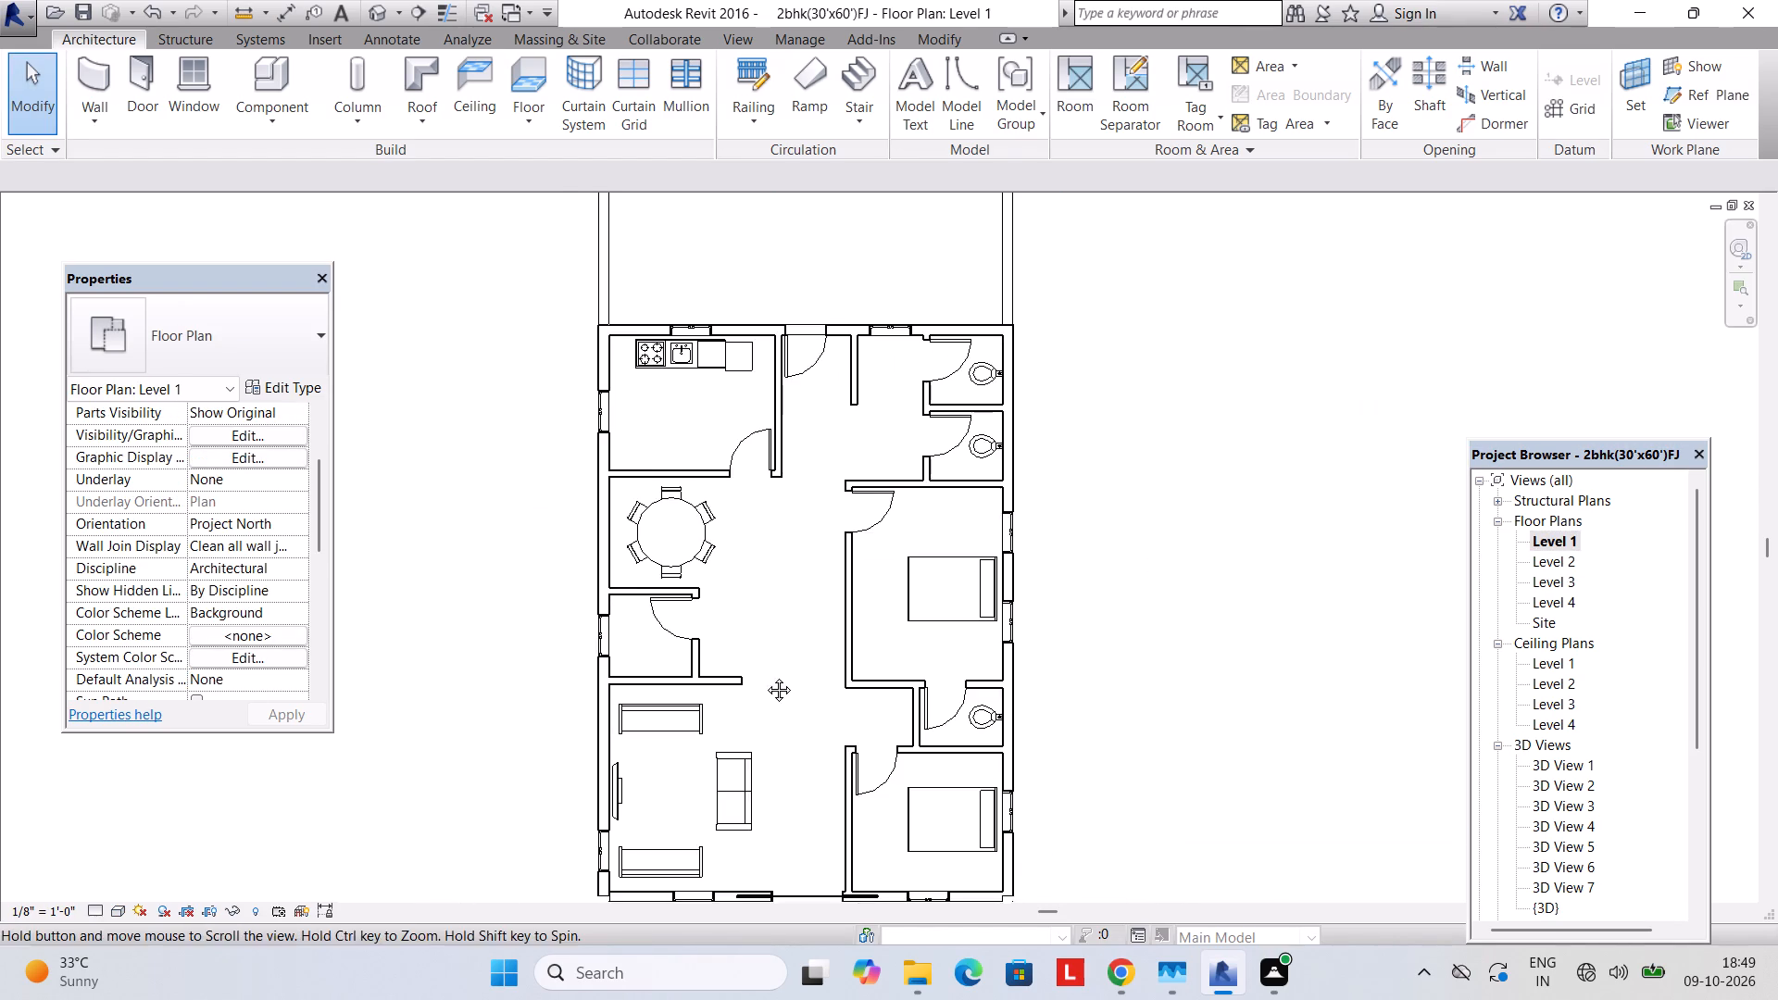
middle_click_drag(765, 676, 768, 714)
scroll(760, 707, "down", 1)
middle_click_drag(760, 707, 771, 643)
middle_click_drag(736, 734, 766, 613)
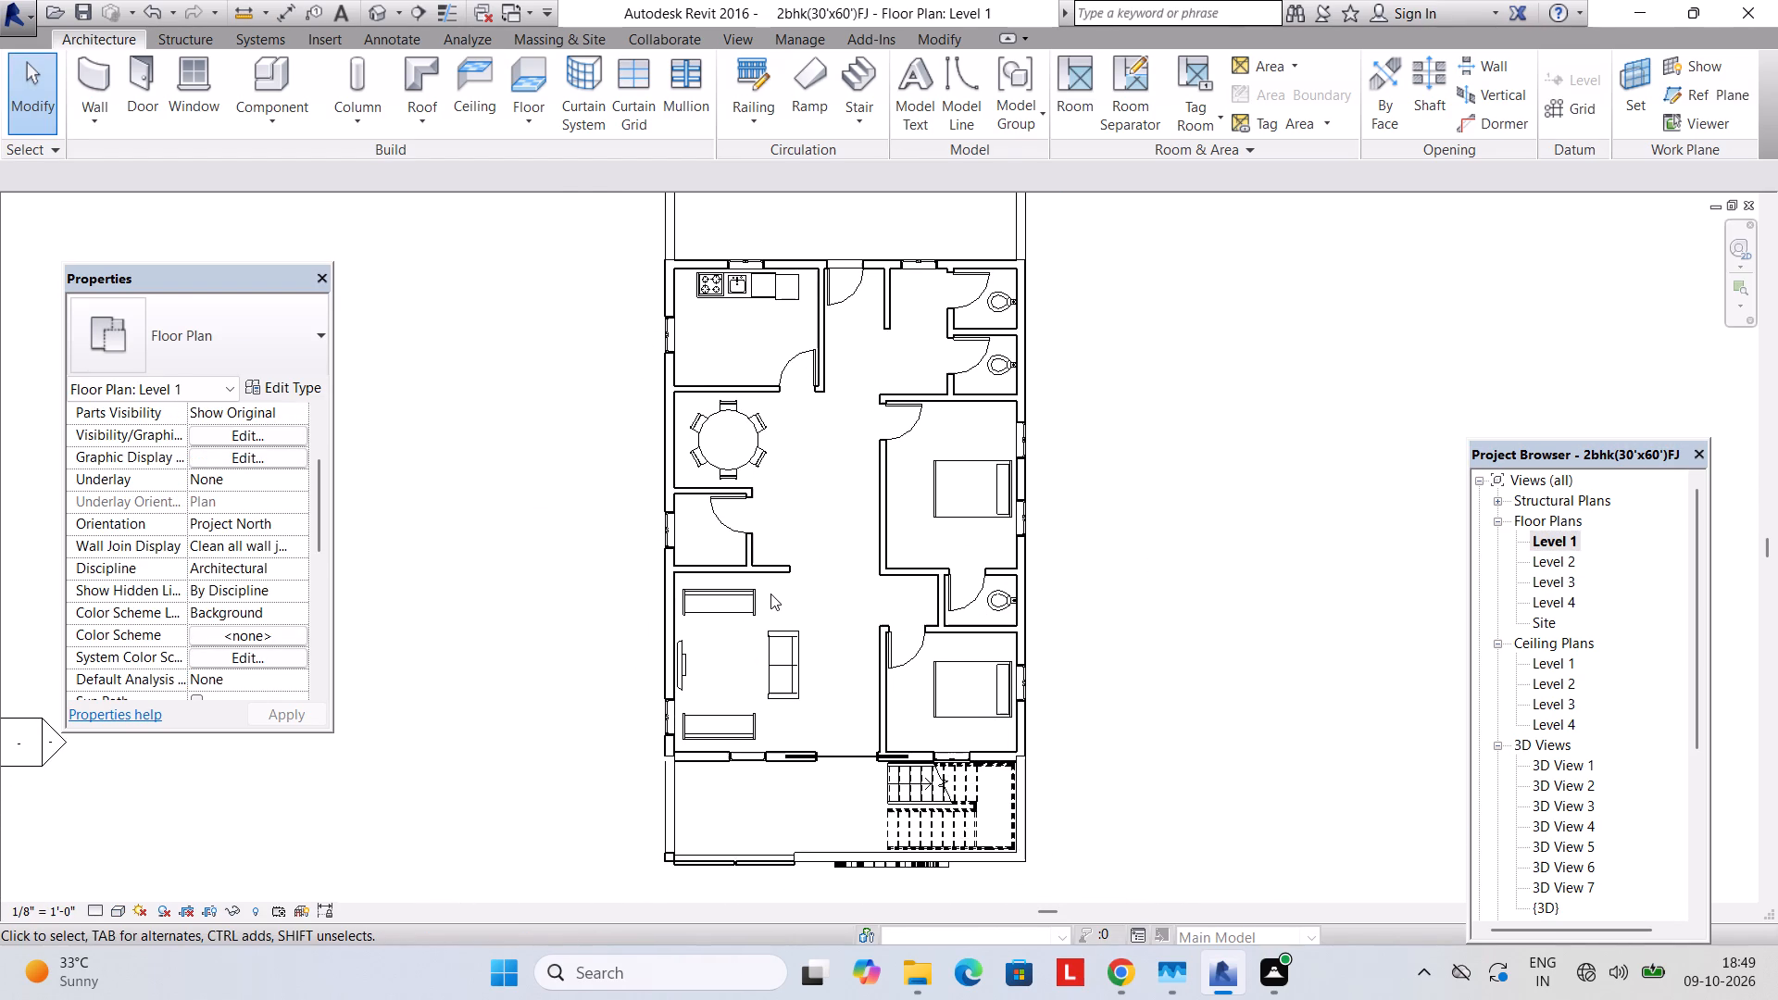
Start placing a component and look through the family types already loaded in the project.
left_click(281, 115)
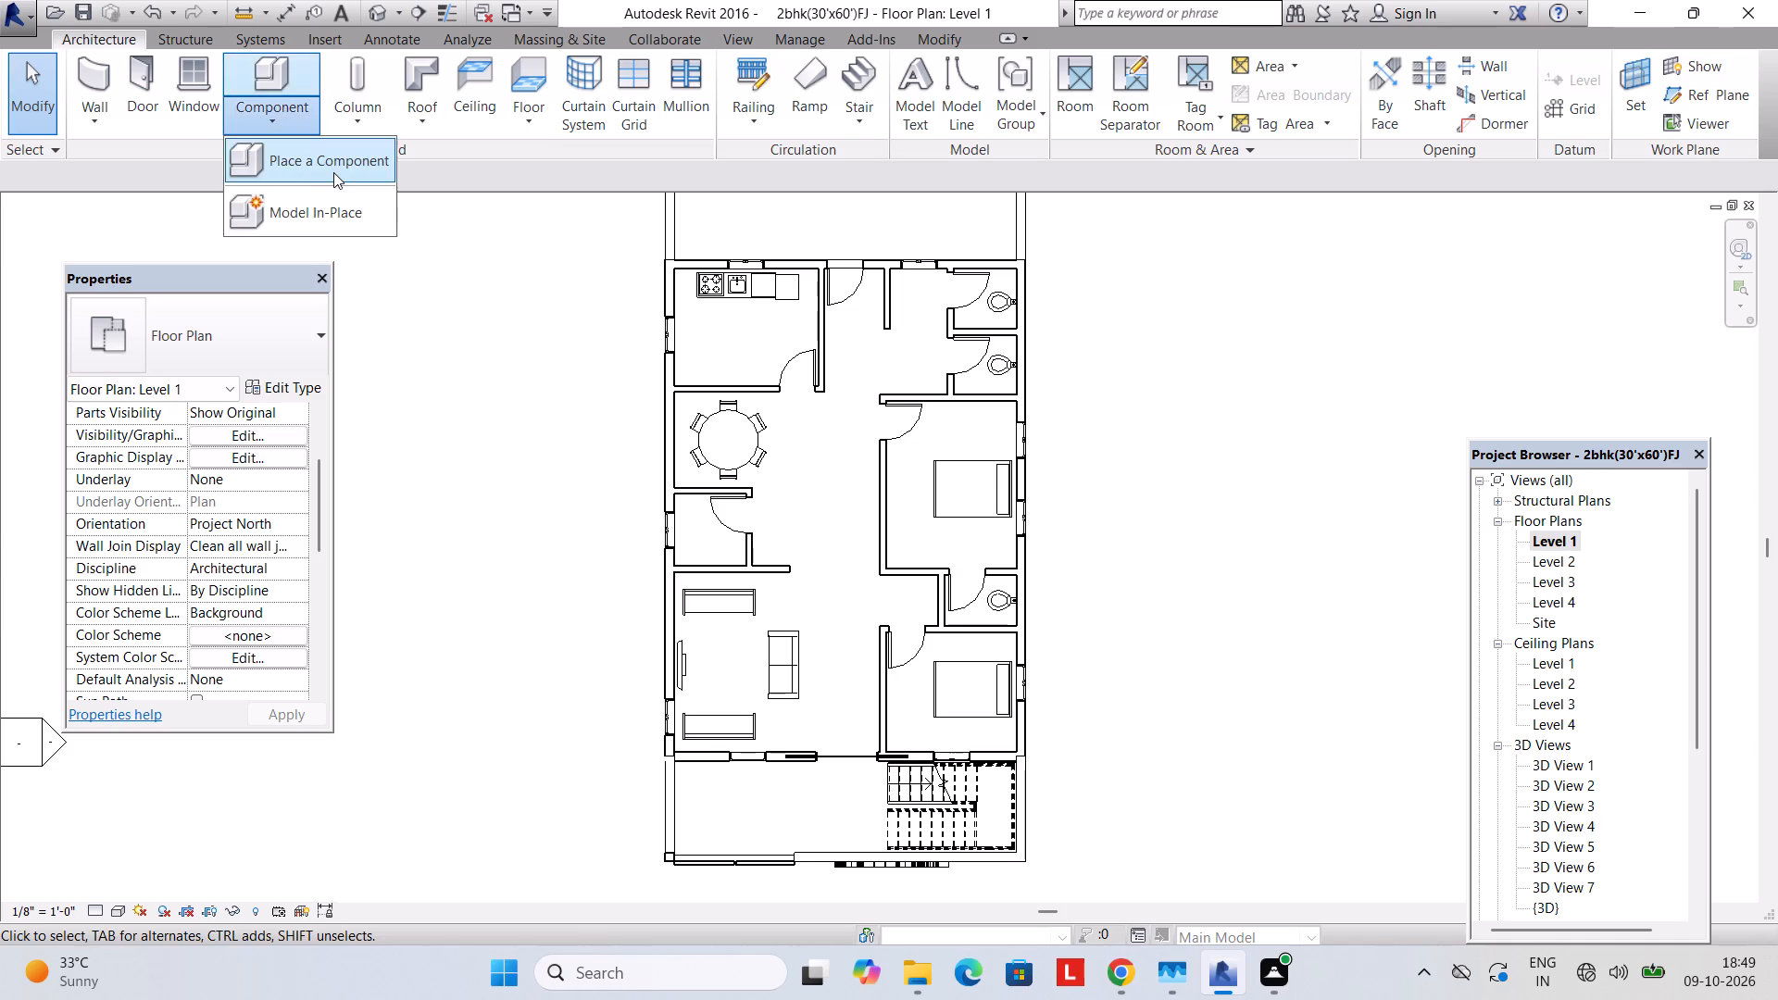
left_click(333, 171)
left_click(283, 332)
scroll(240, 512, "up", 6)
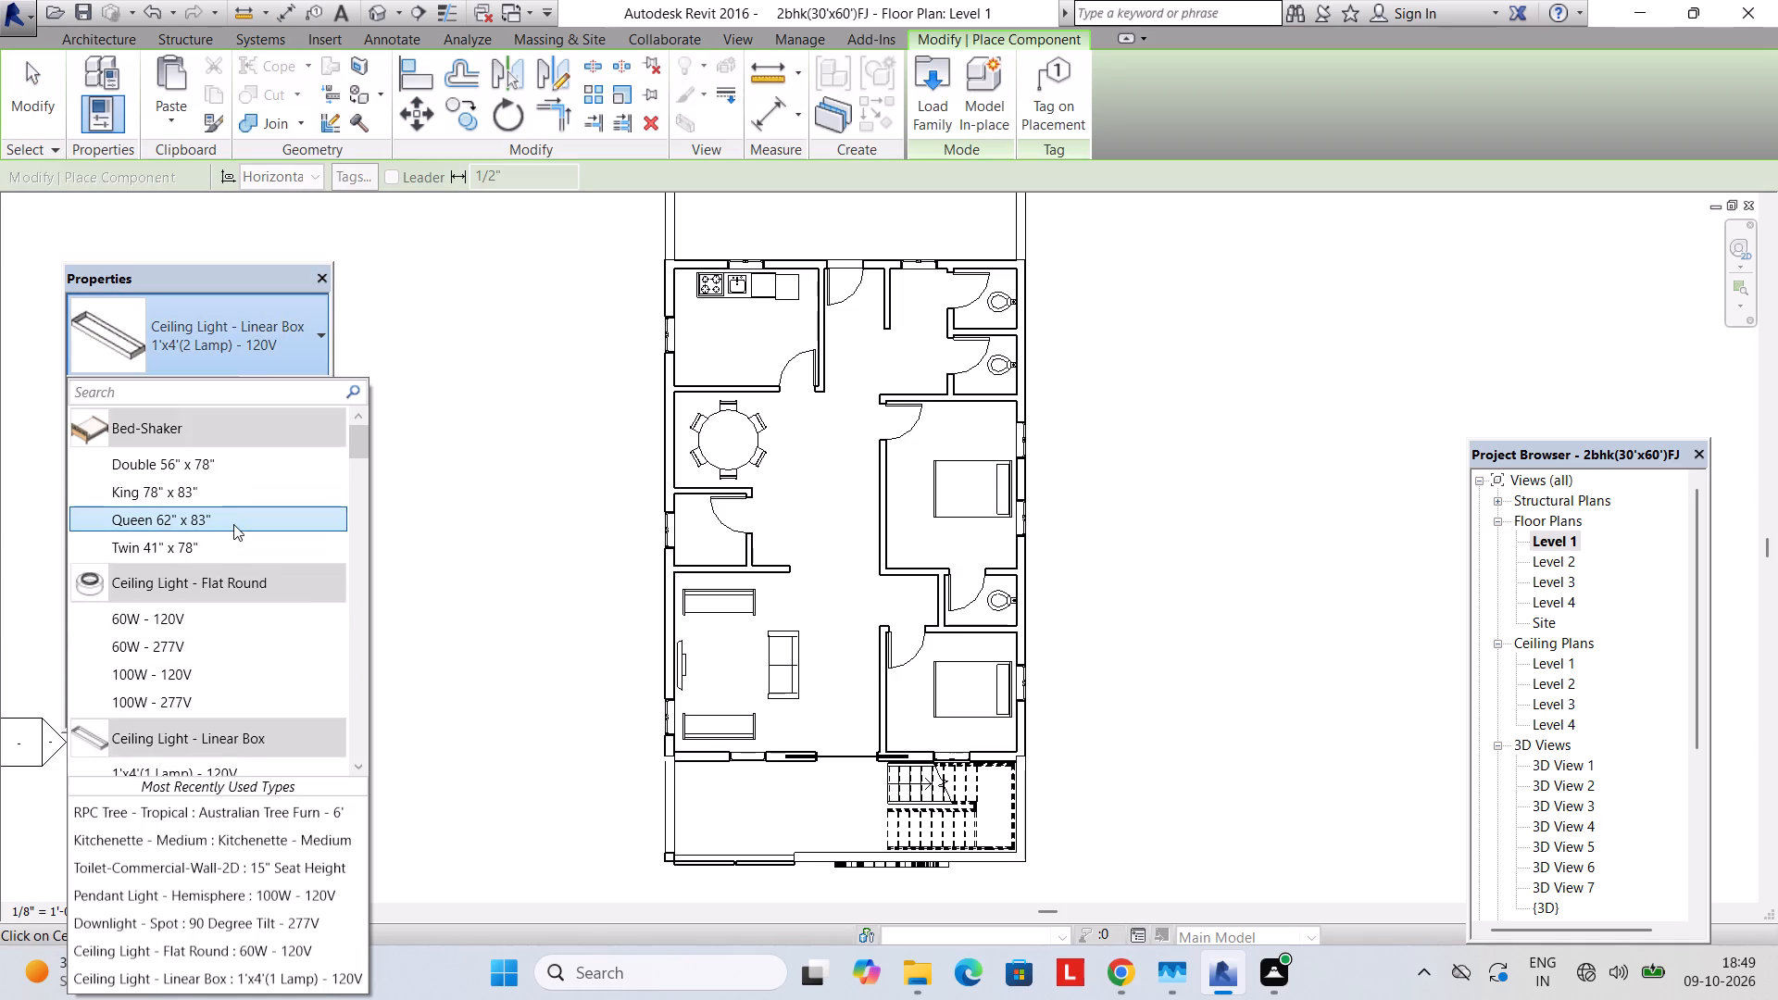
scroll(233, 524, "up", 6)
scroll(233, 519, "down", 17)
scroll(233, 517, "down", 6)
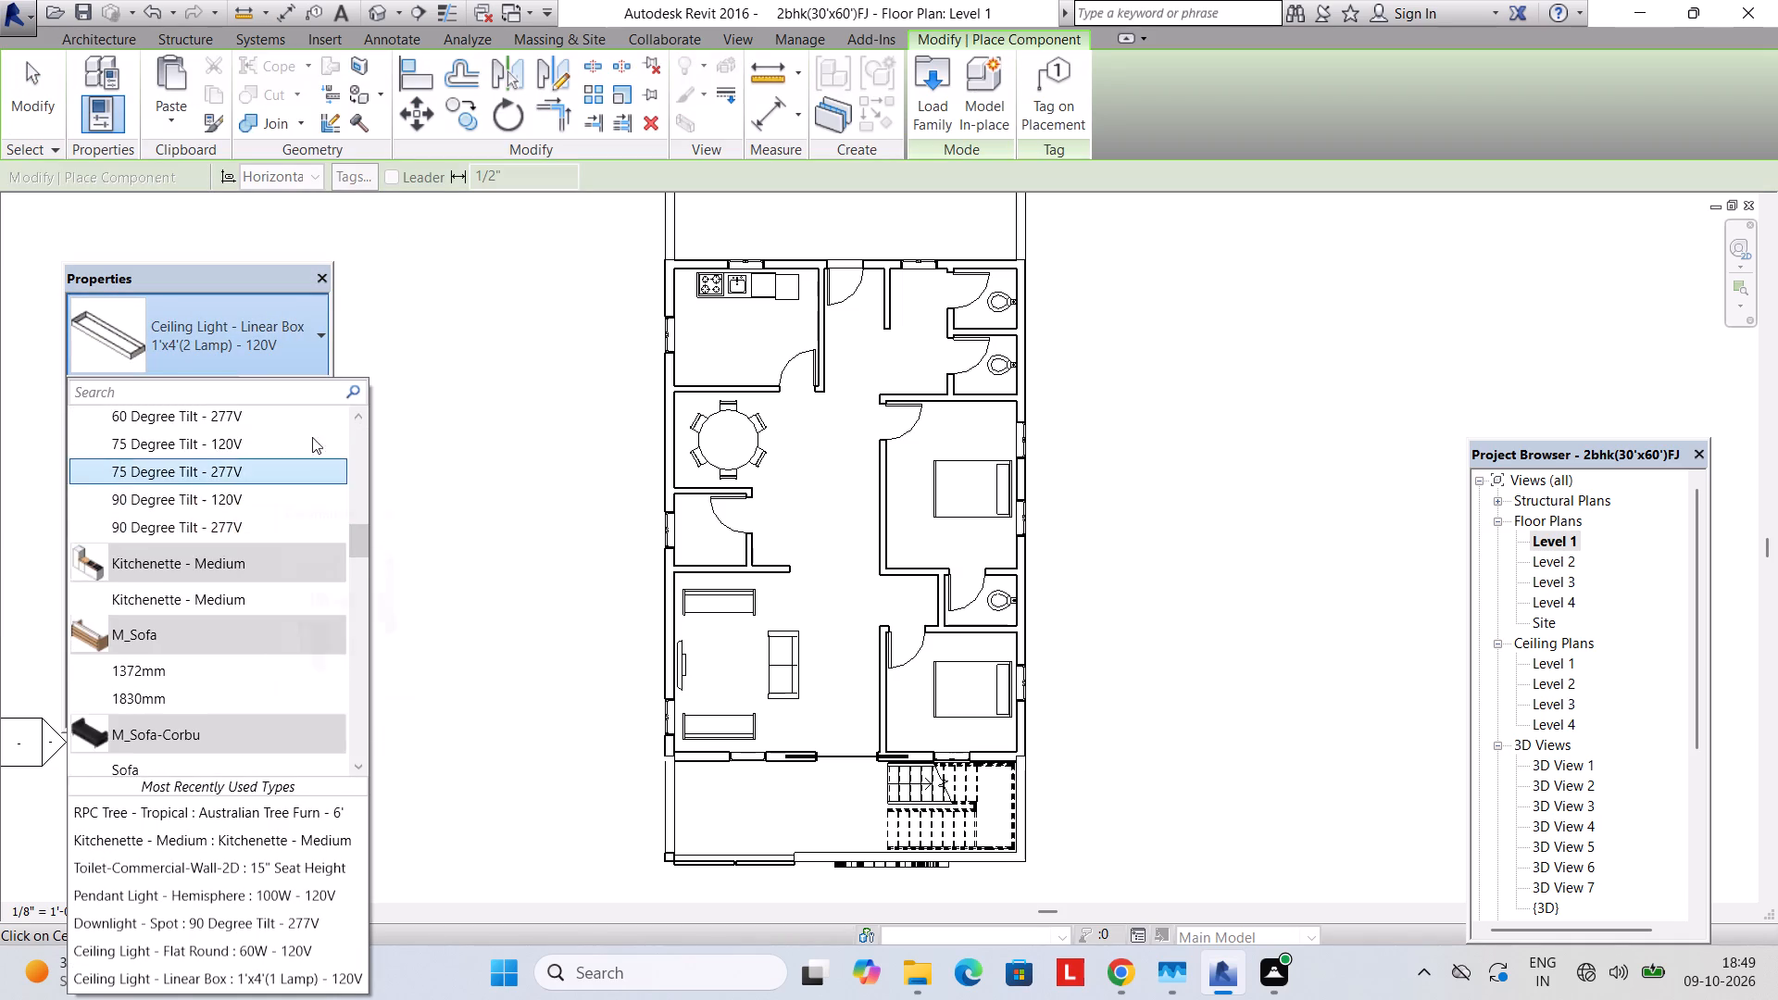
scroll(339, 413, "down", 17)
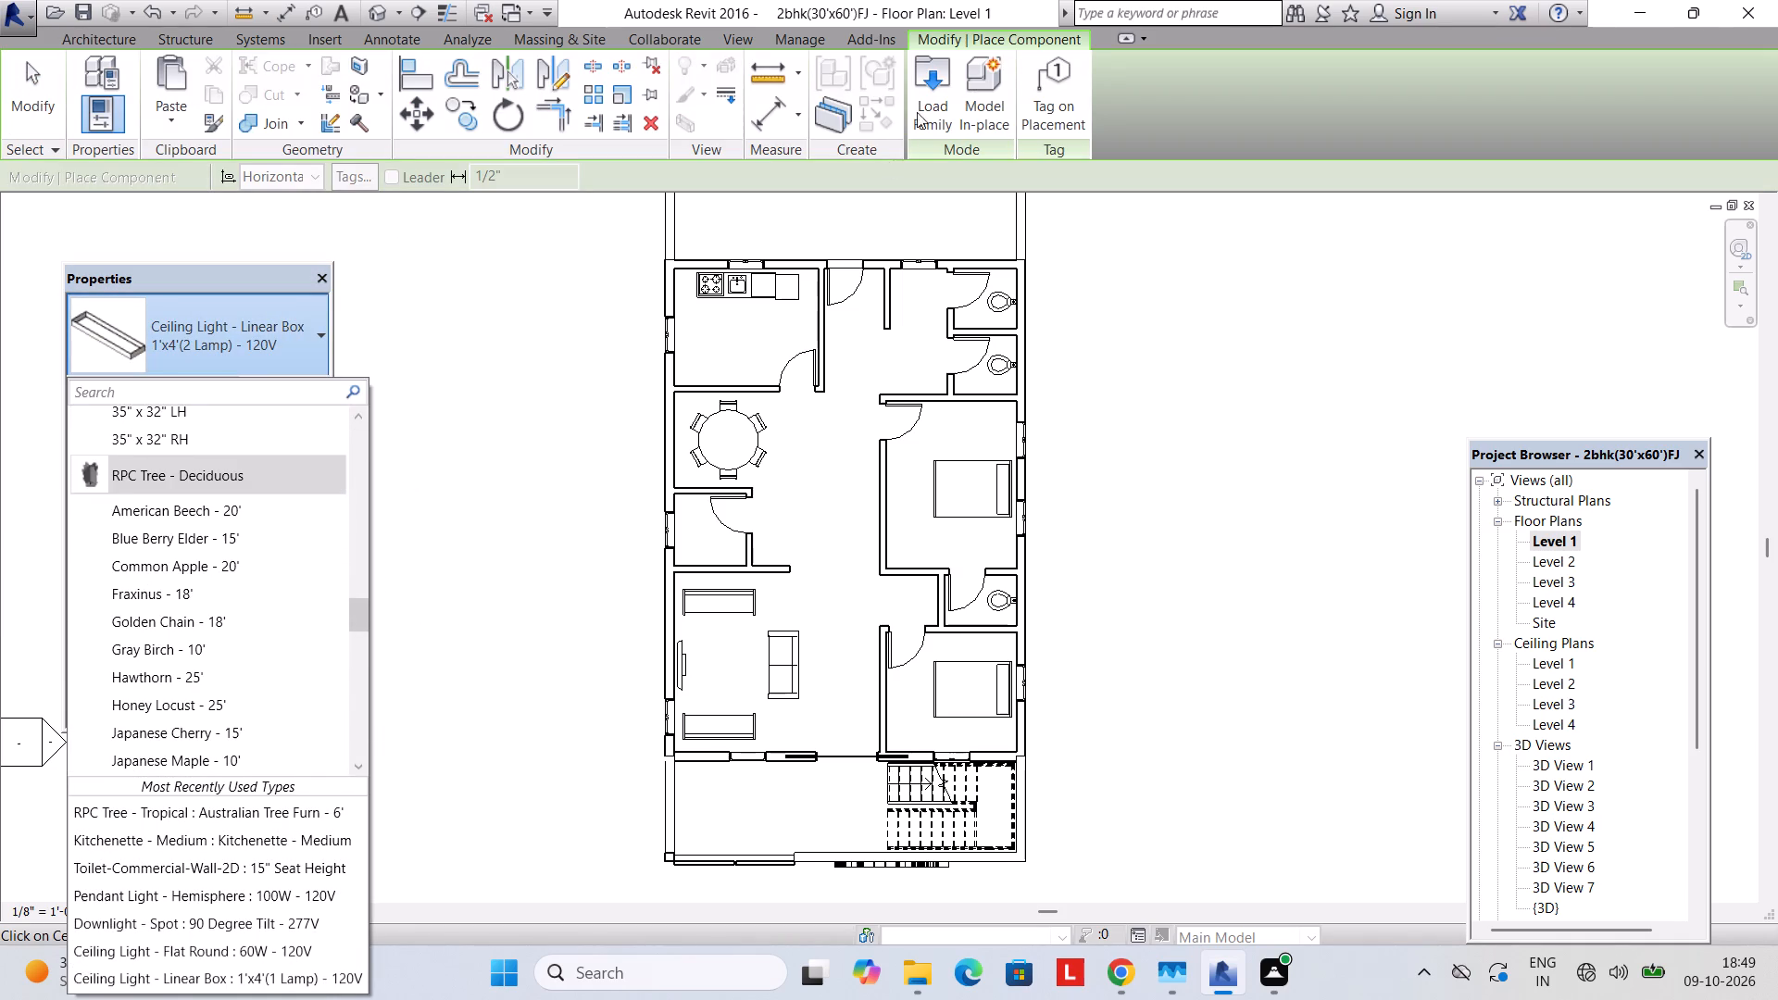
Browse the US Imperial family library, including the Domestic appliances under Specialty Equipment.
left_click(939, 106)
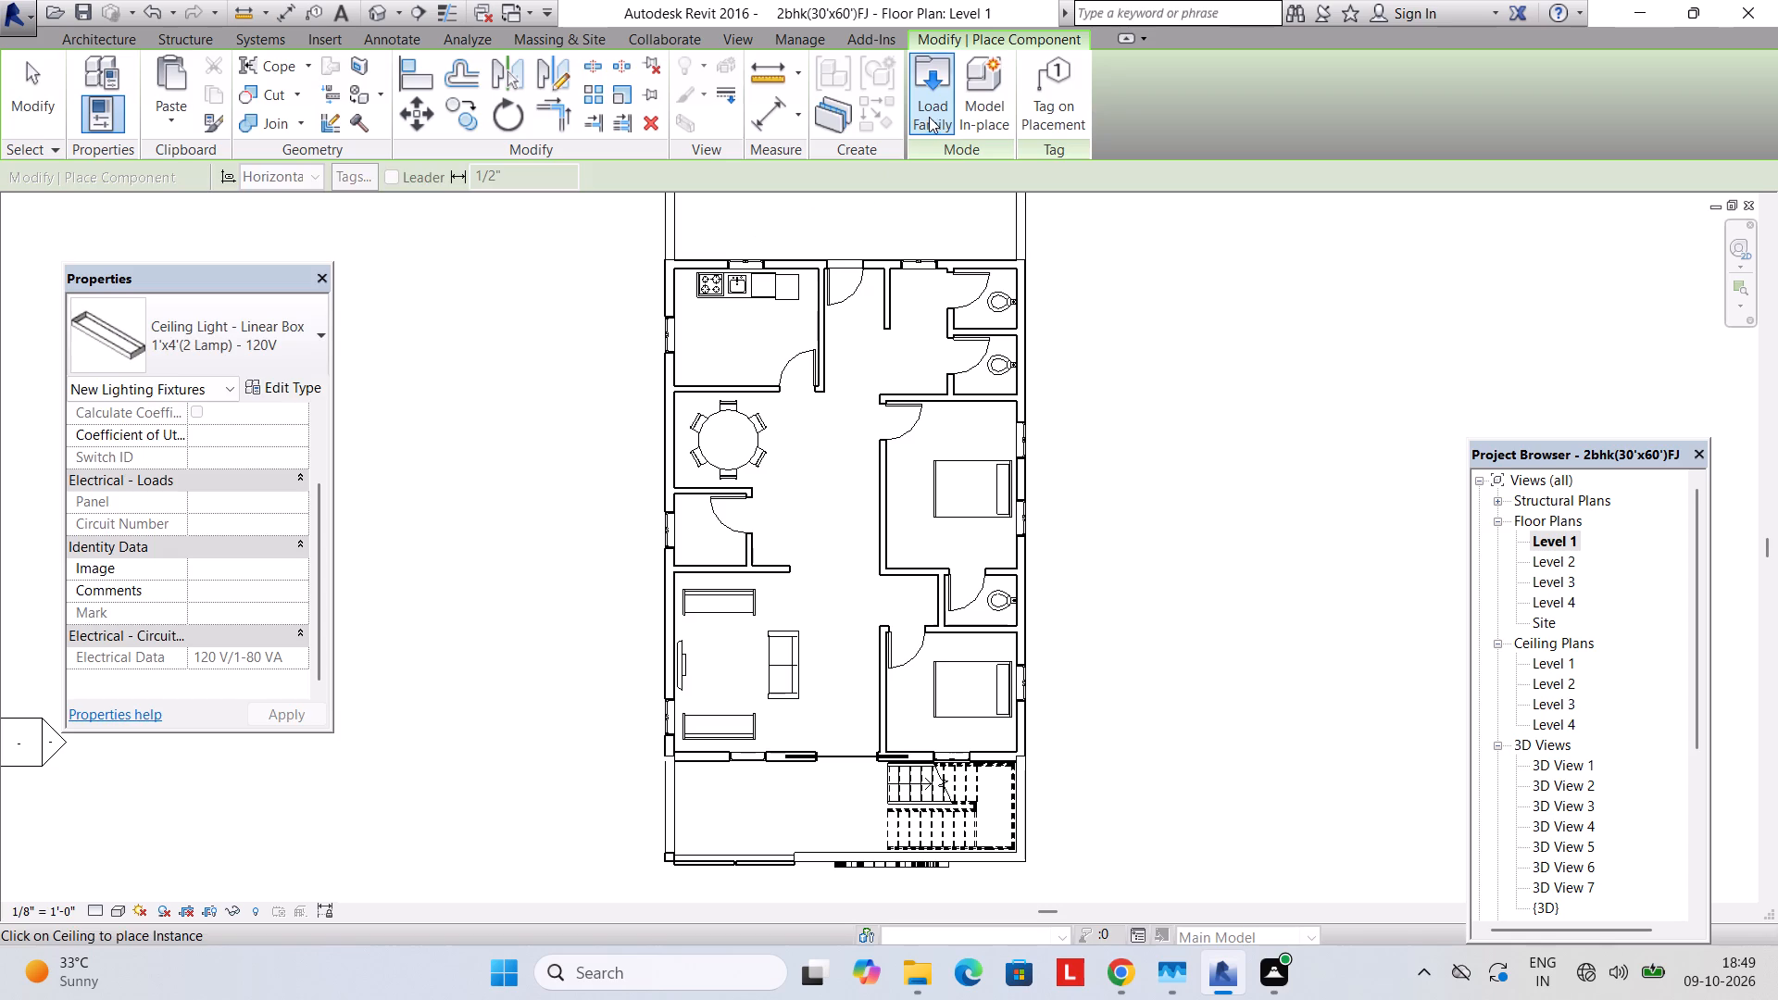
left_click(929, 117)
left_click(730, 241)
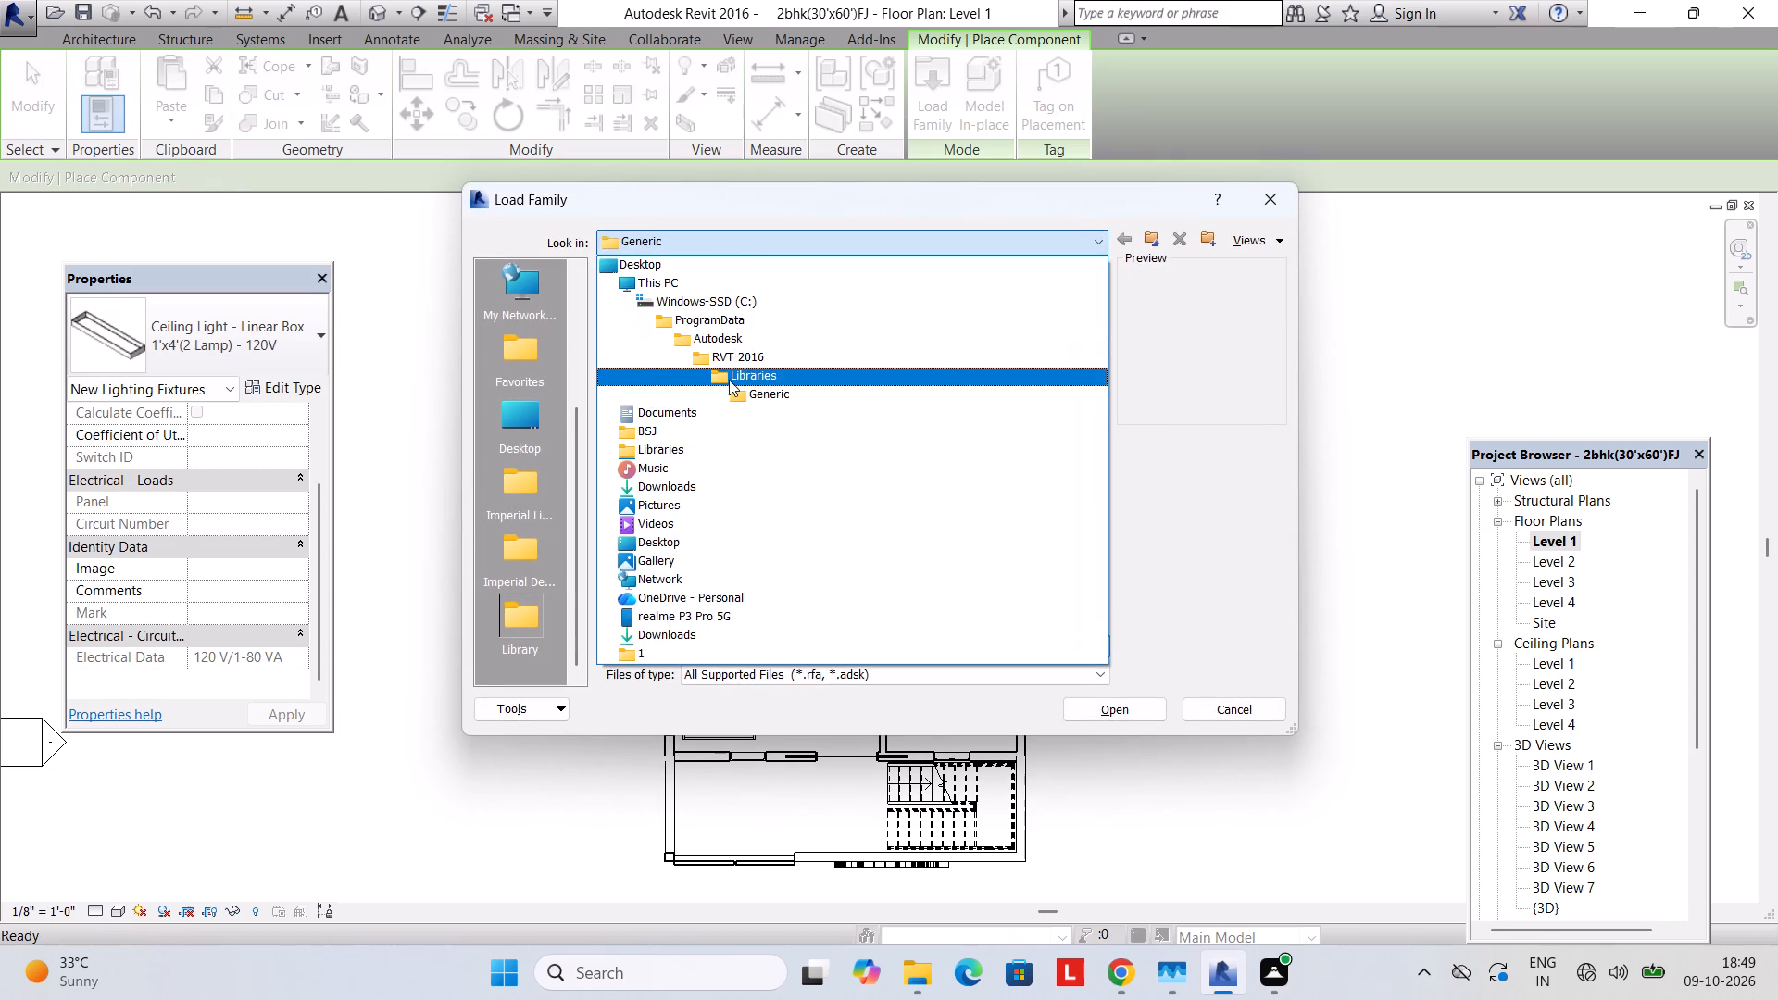
left_click(729, 380)
double_click(695, 347)
scroll(721, 420, "down", 1)
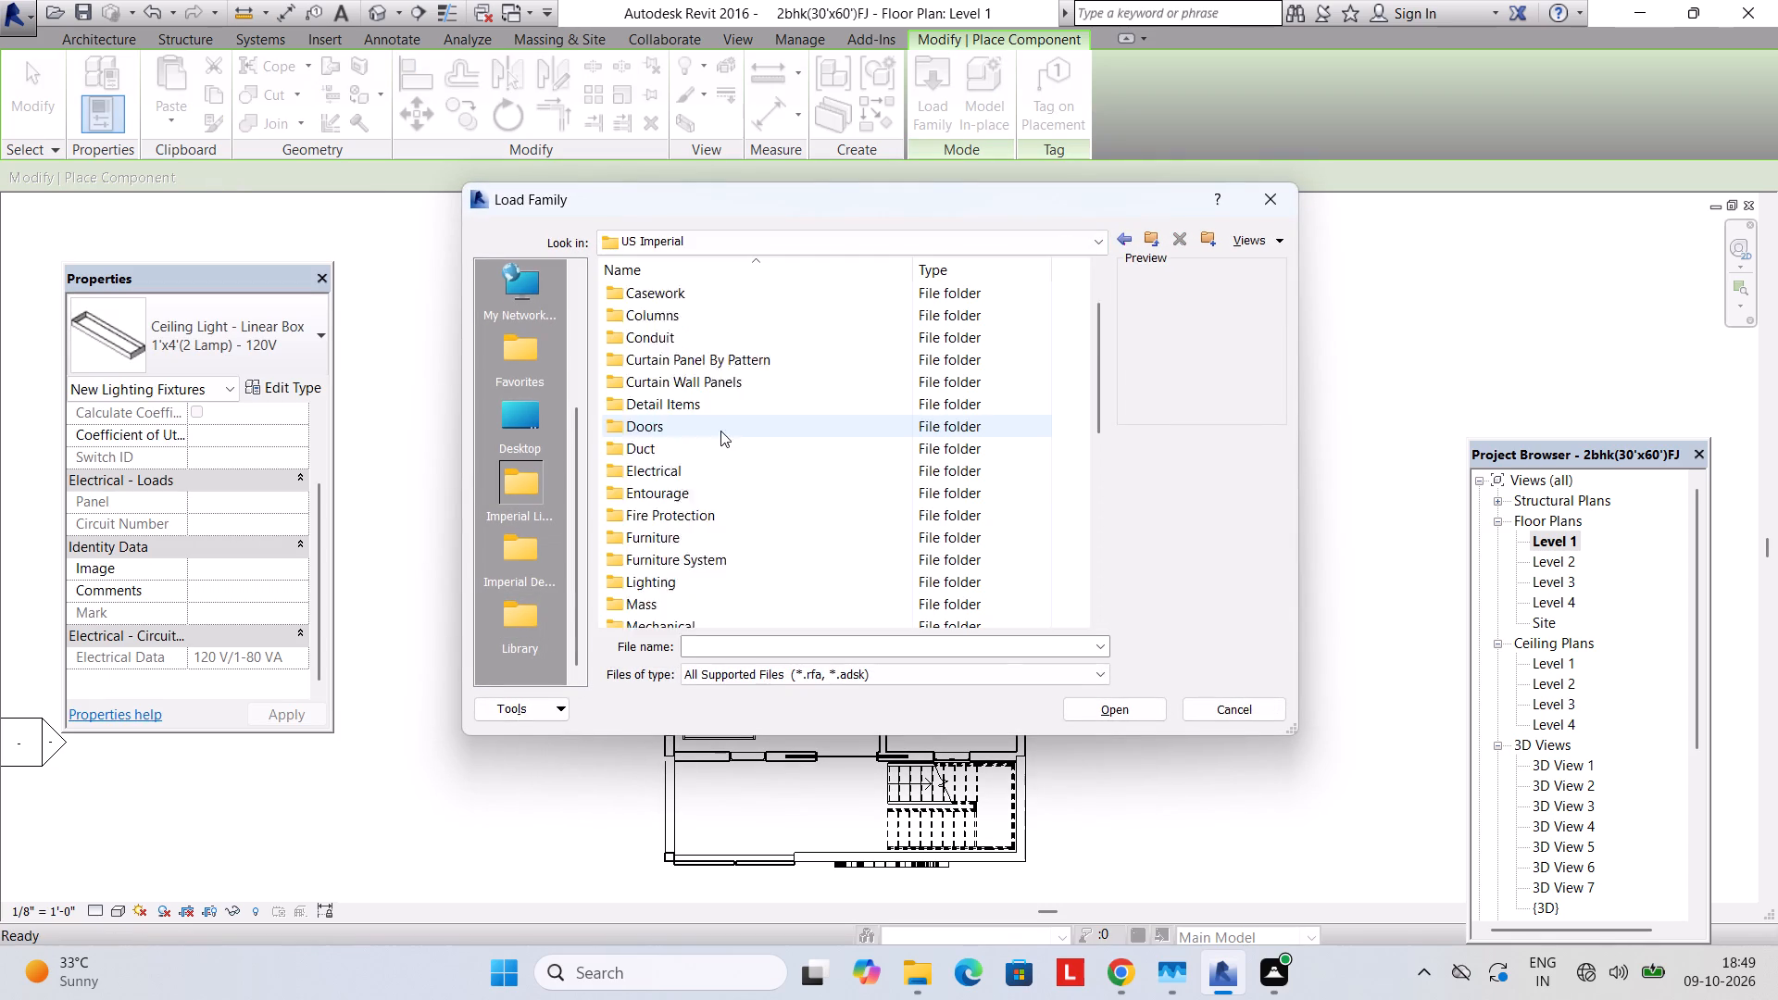
scroll(720, 431, "down", 6)
double_click(712, 406)
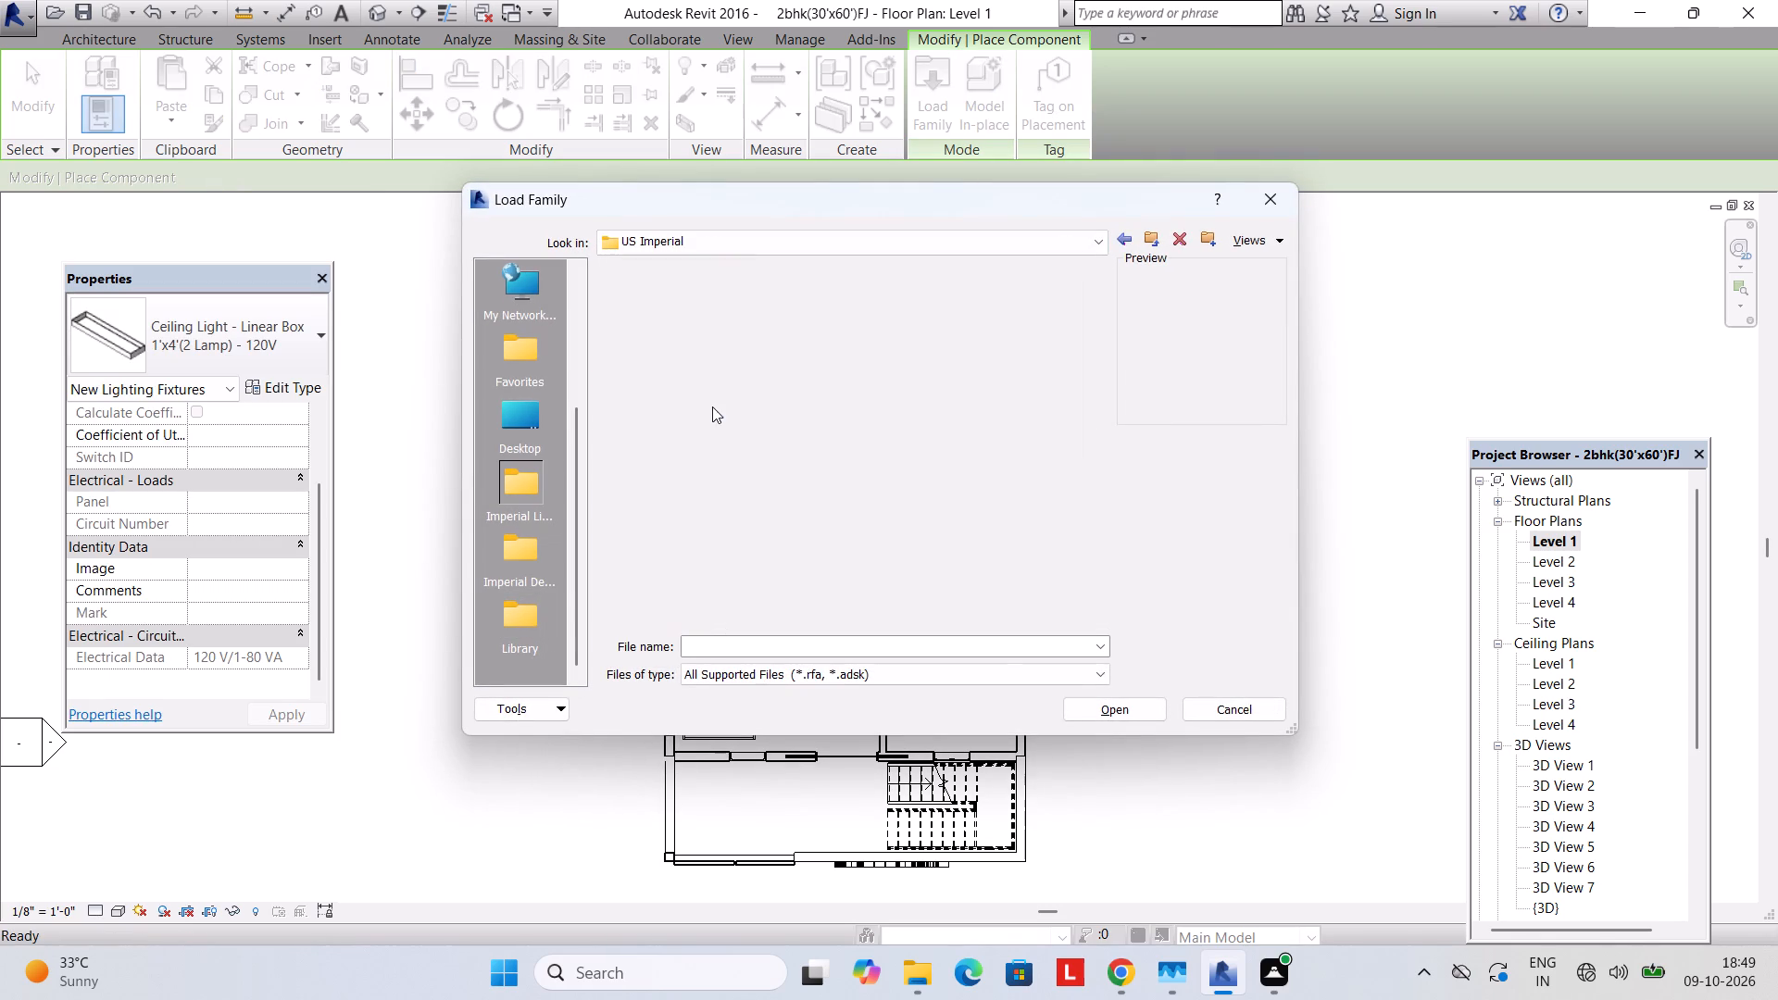
double_click(712, 314)
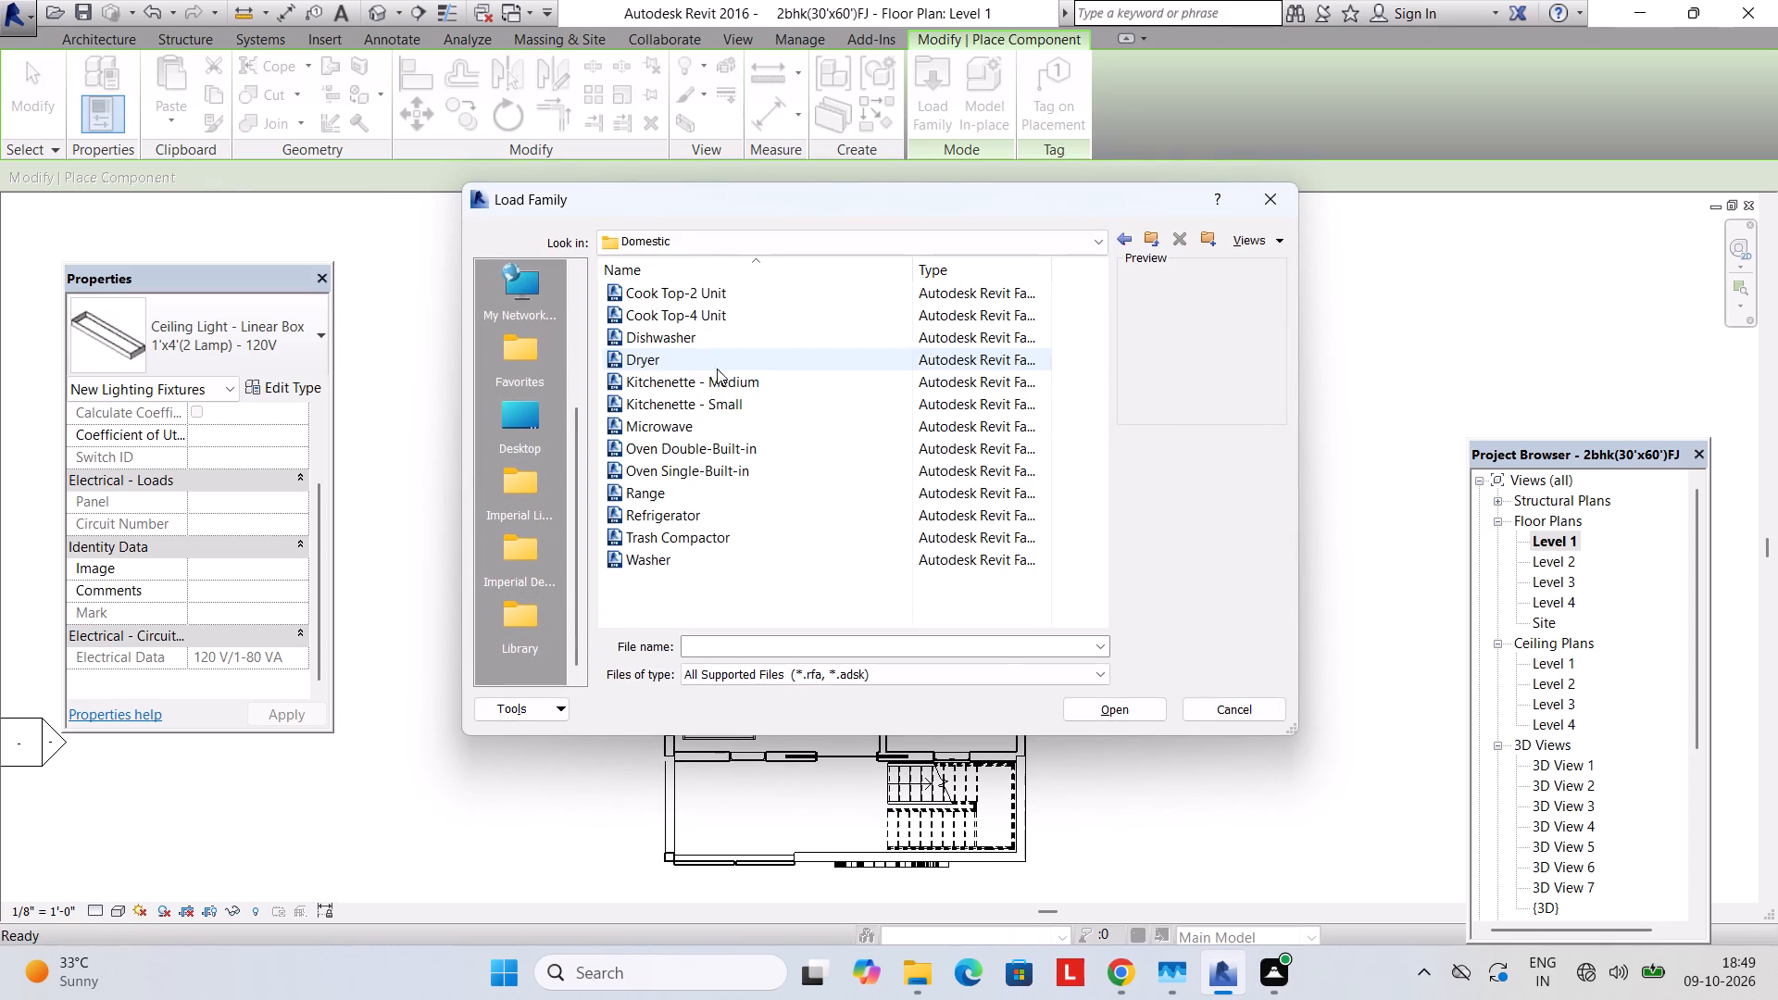
left_click(1122, 235)
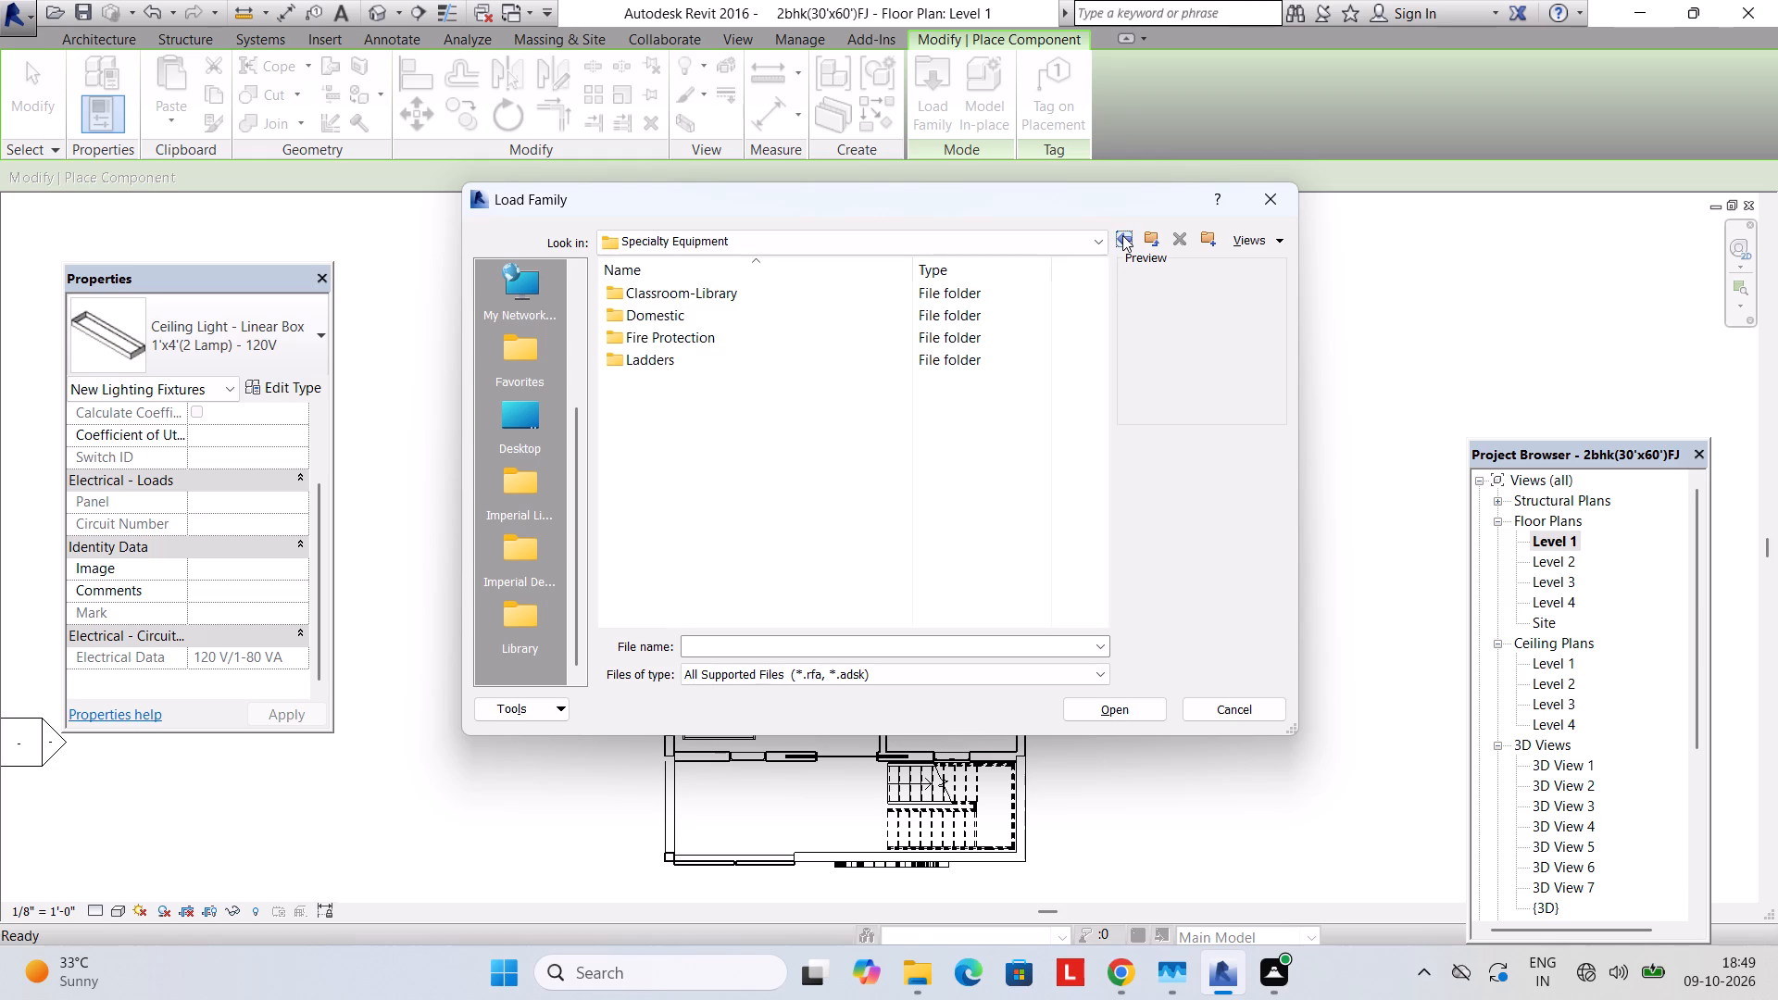
left_click(1122, 235)
scroll(674, 363, "up", 2)
scroll(690, 510, "down", 2)
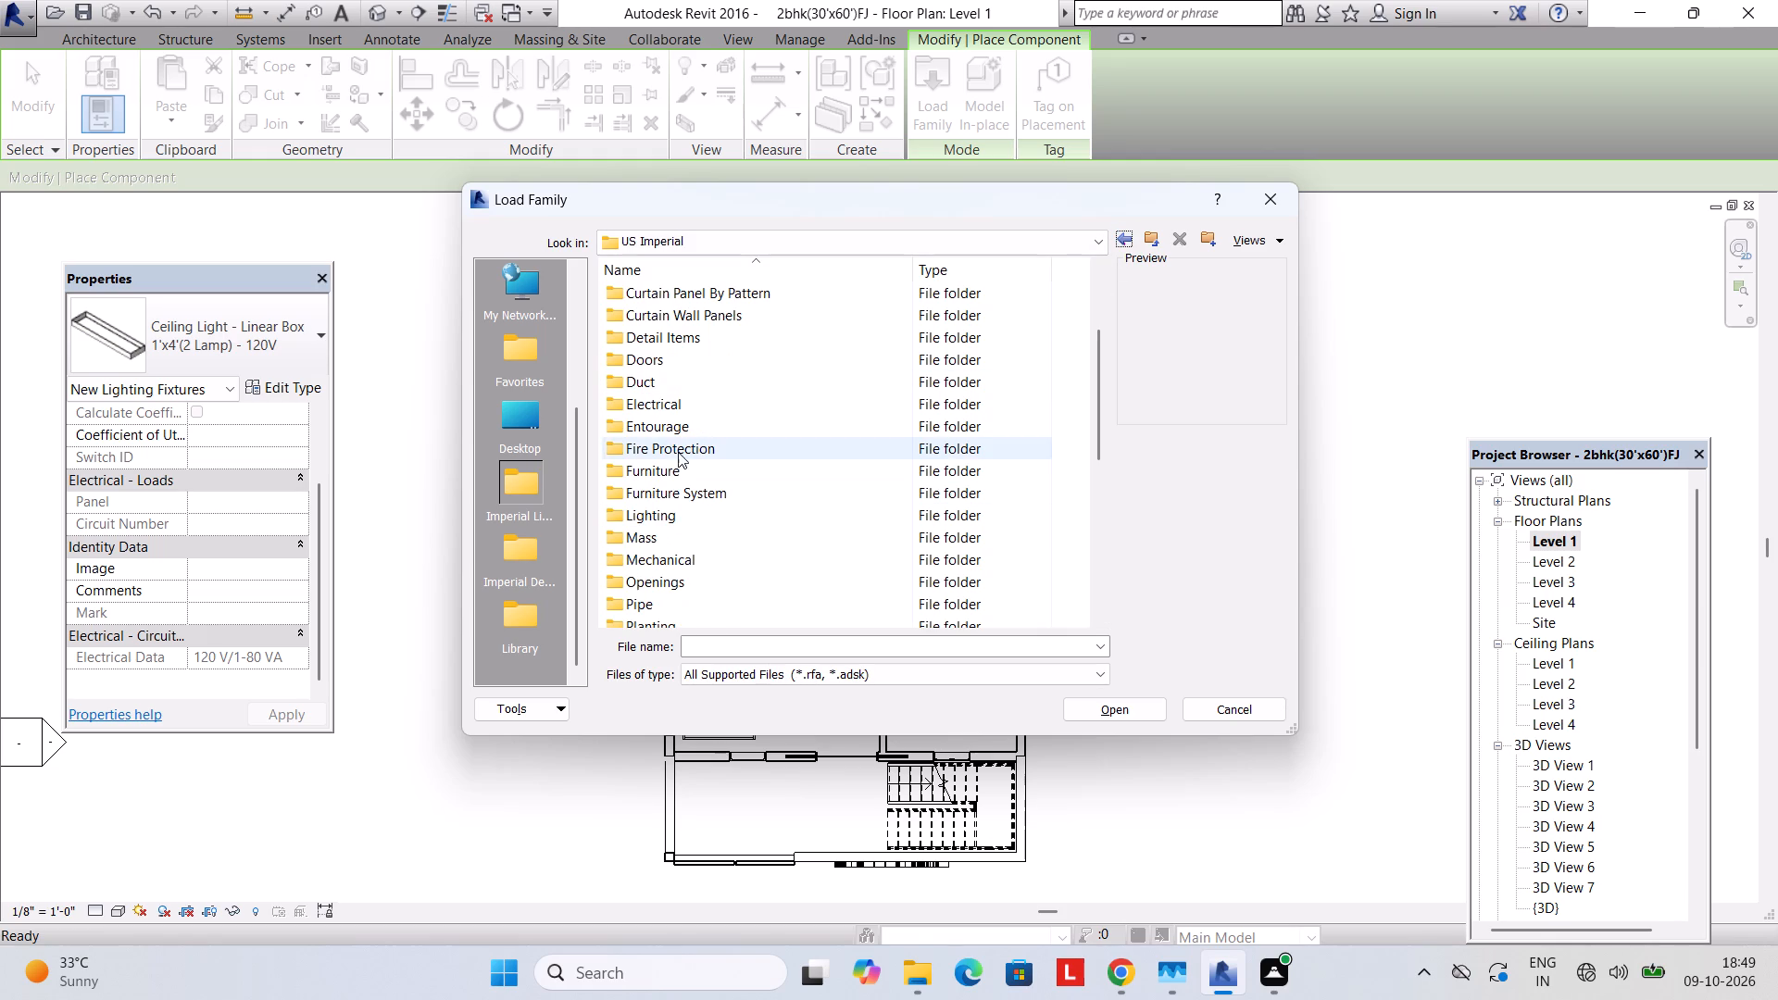
Preview the chair, bench and sofa families in the US Imperial library's Furniture > Seating folder.
double_click(631, 465)
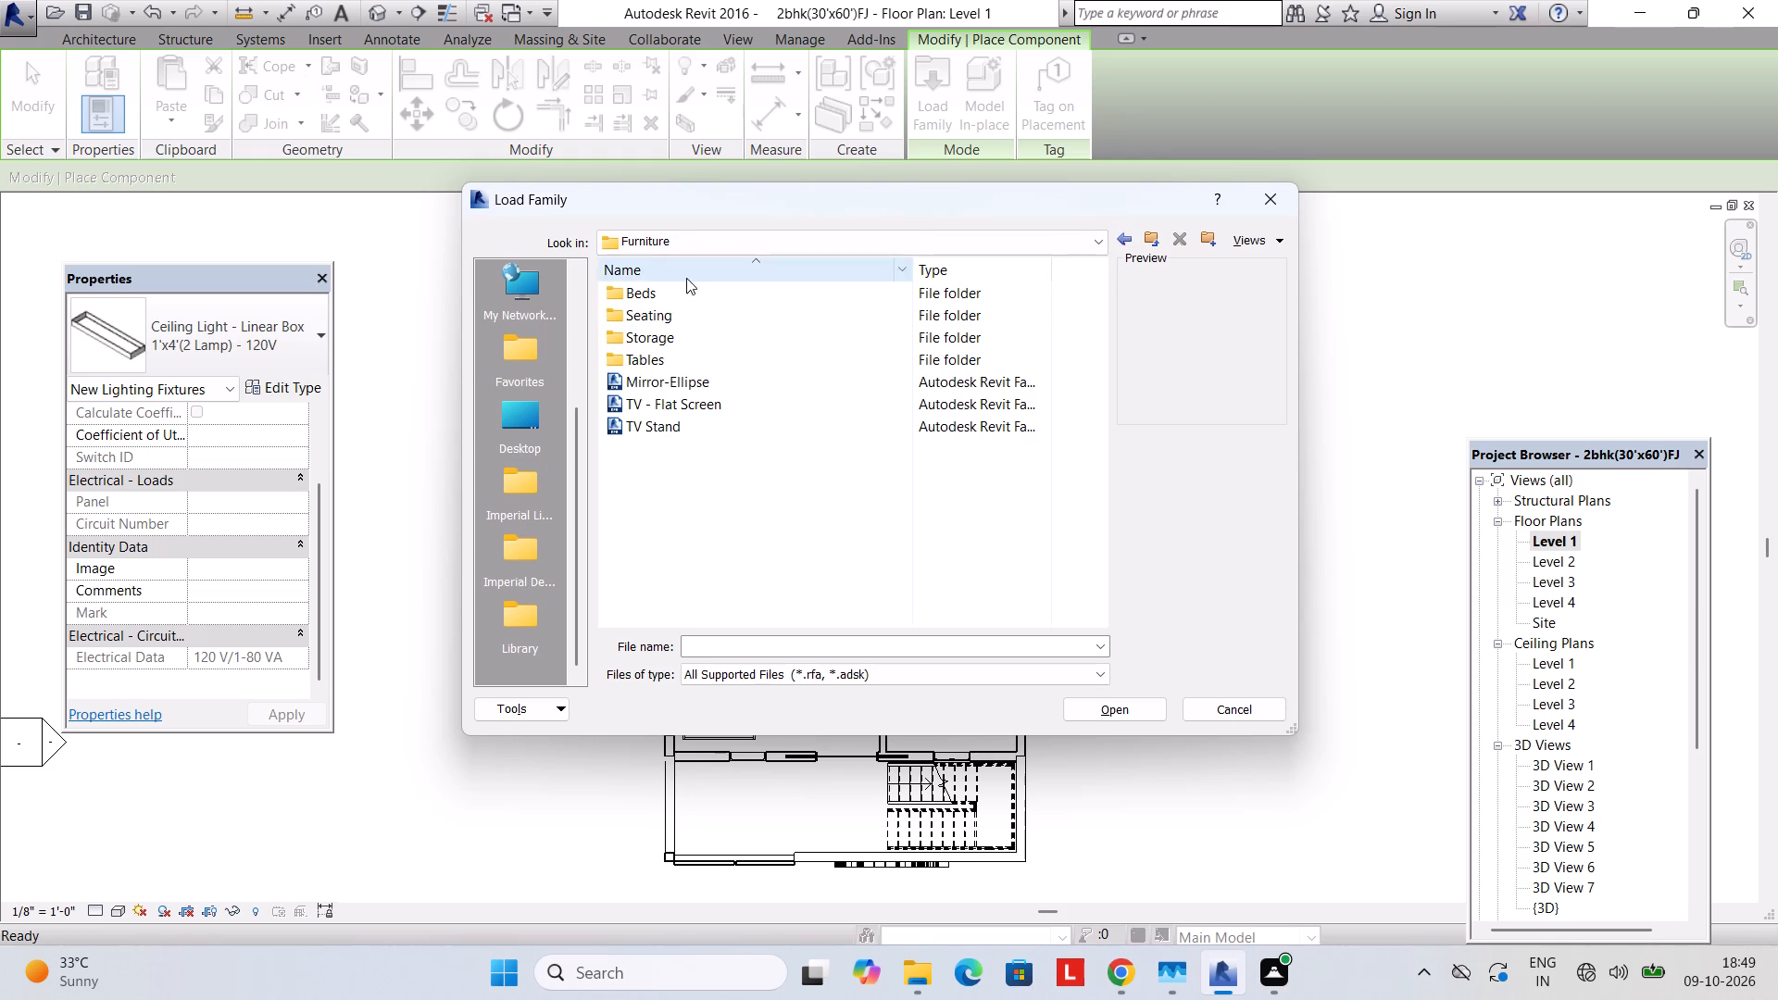
double_click(674, 325)
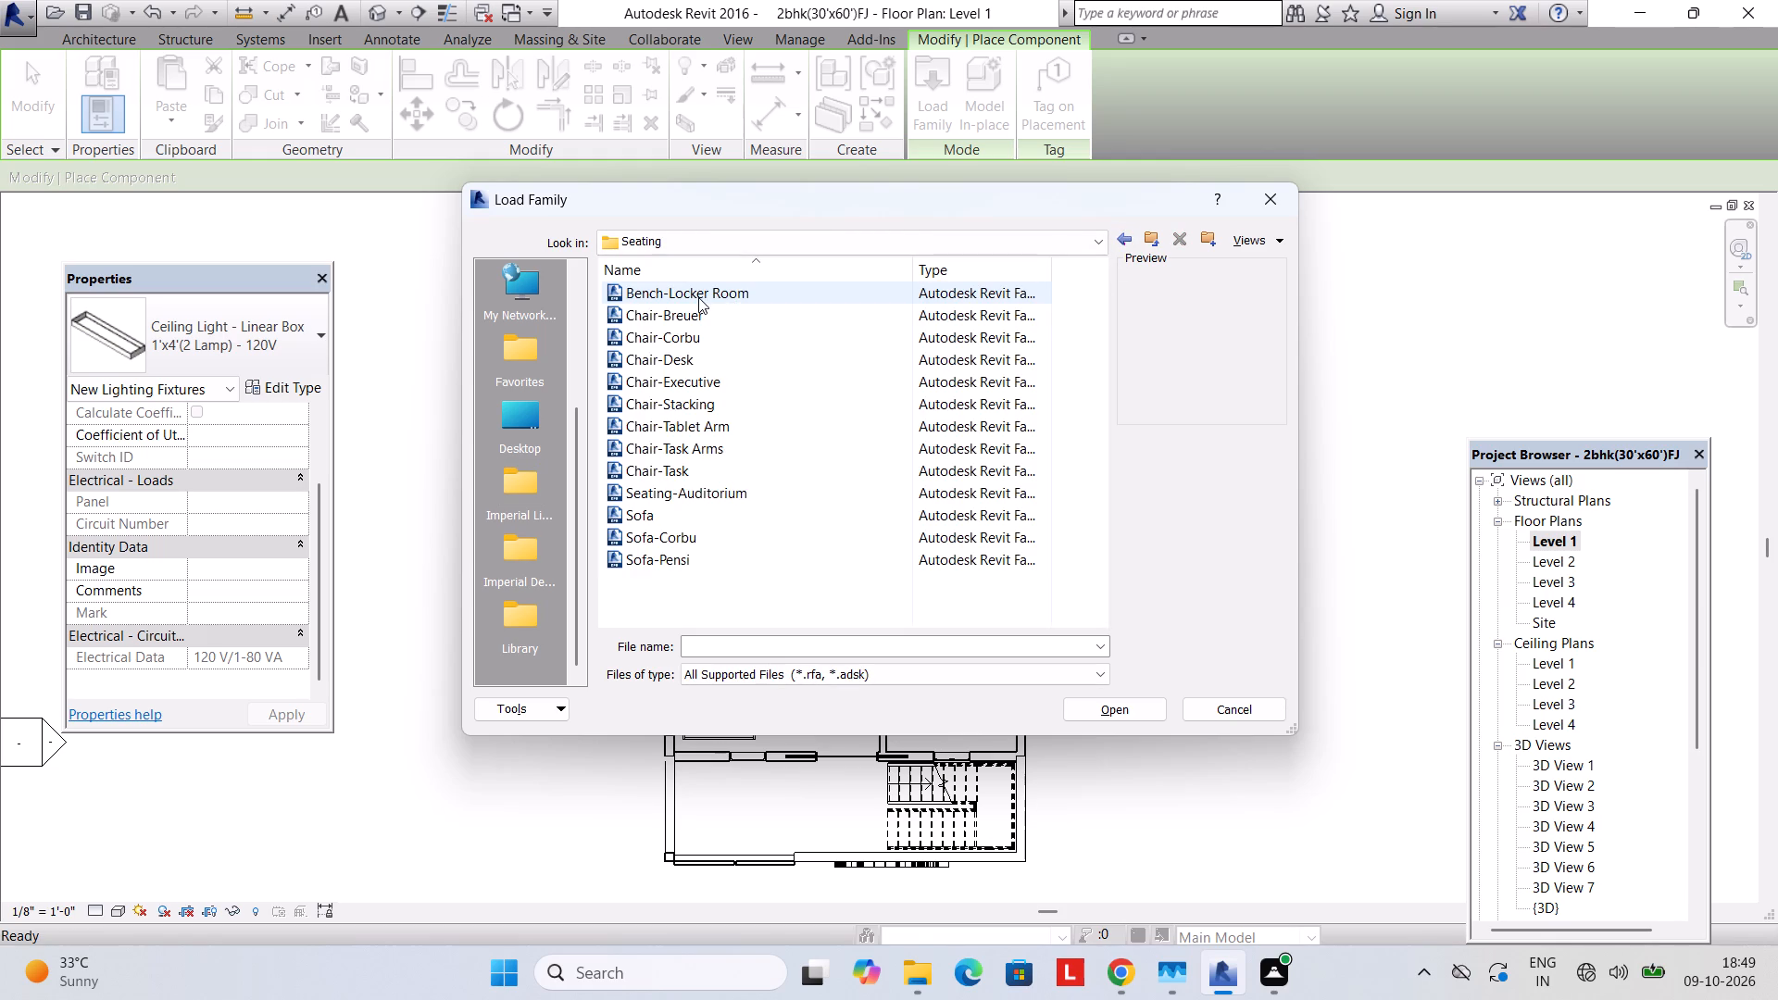
left_click(696, 308)
left_click(700, 344)
left_click(697, 367)
left_click(694, 396)
left_click(692, 423)
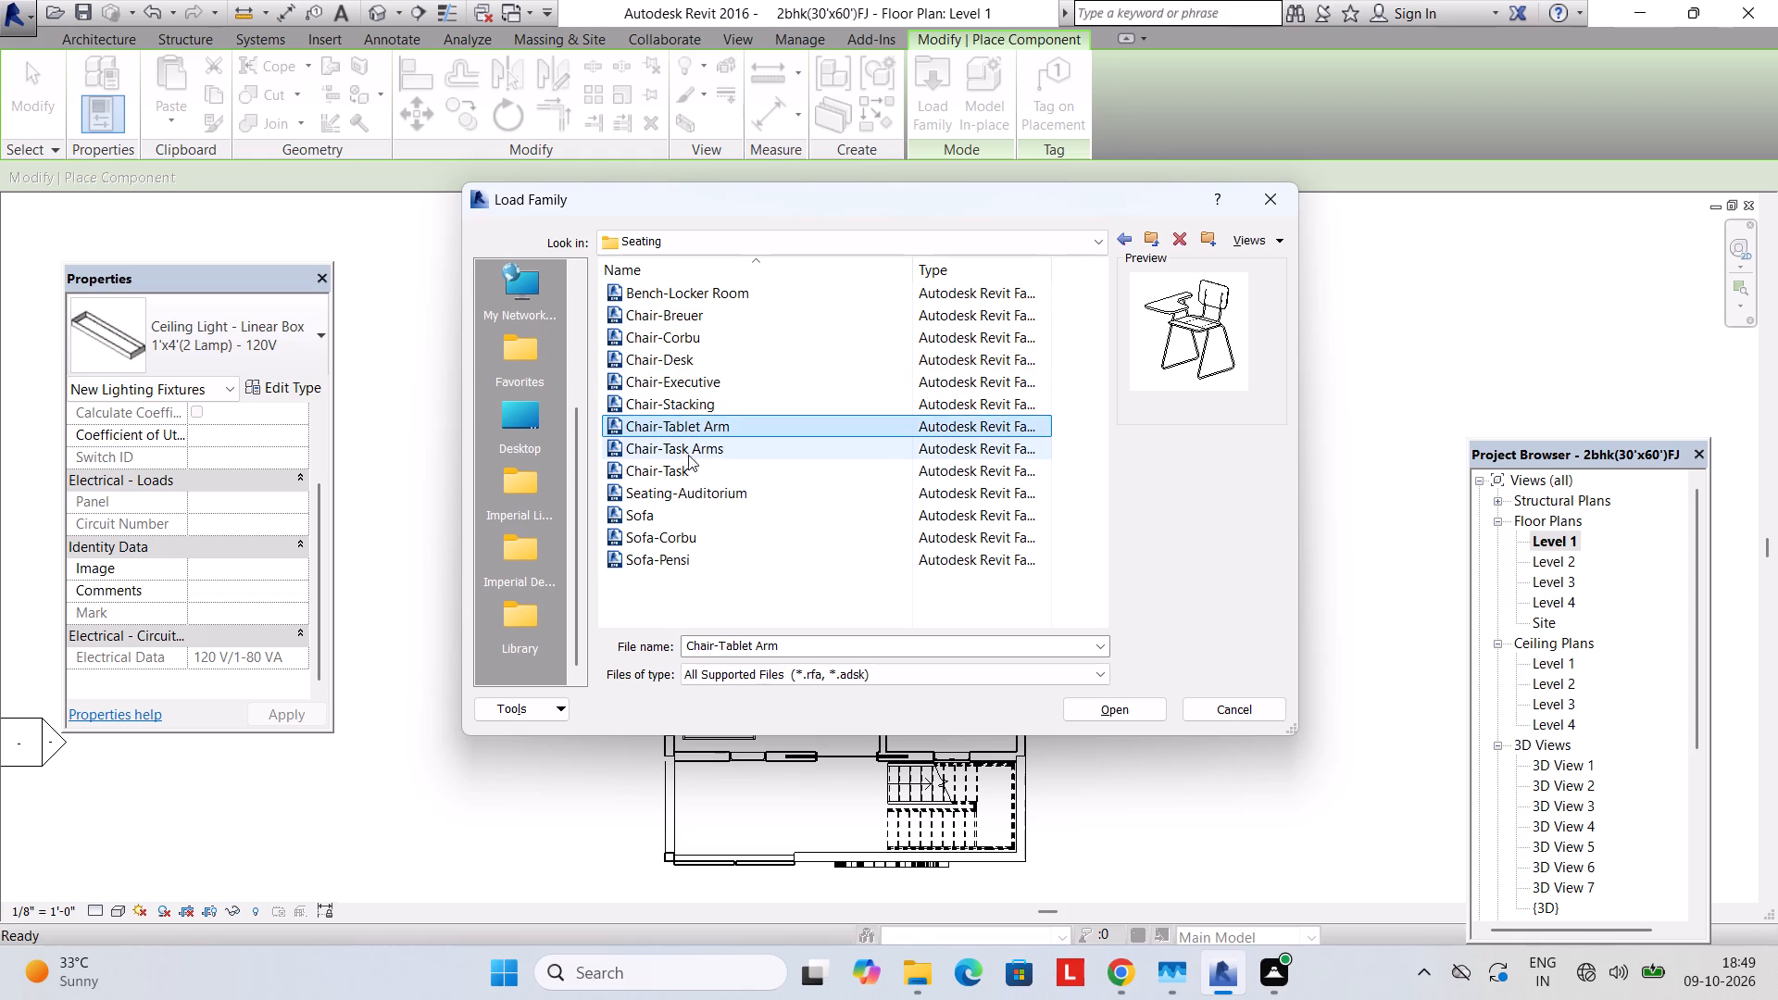
left_click(687, 460)
left_click(687, 496)
left_click(688, 529)
left_click(688, 564)
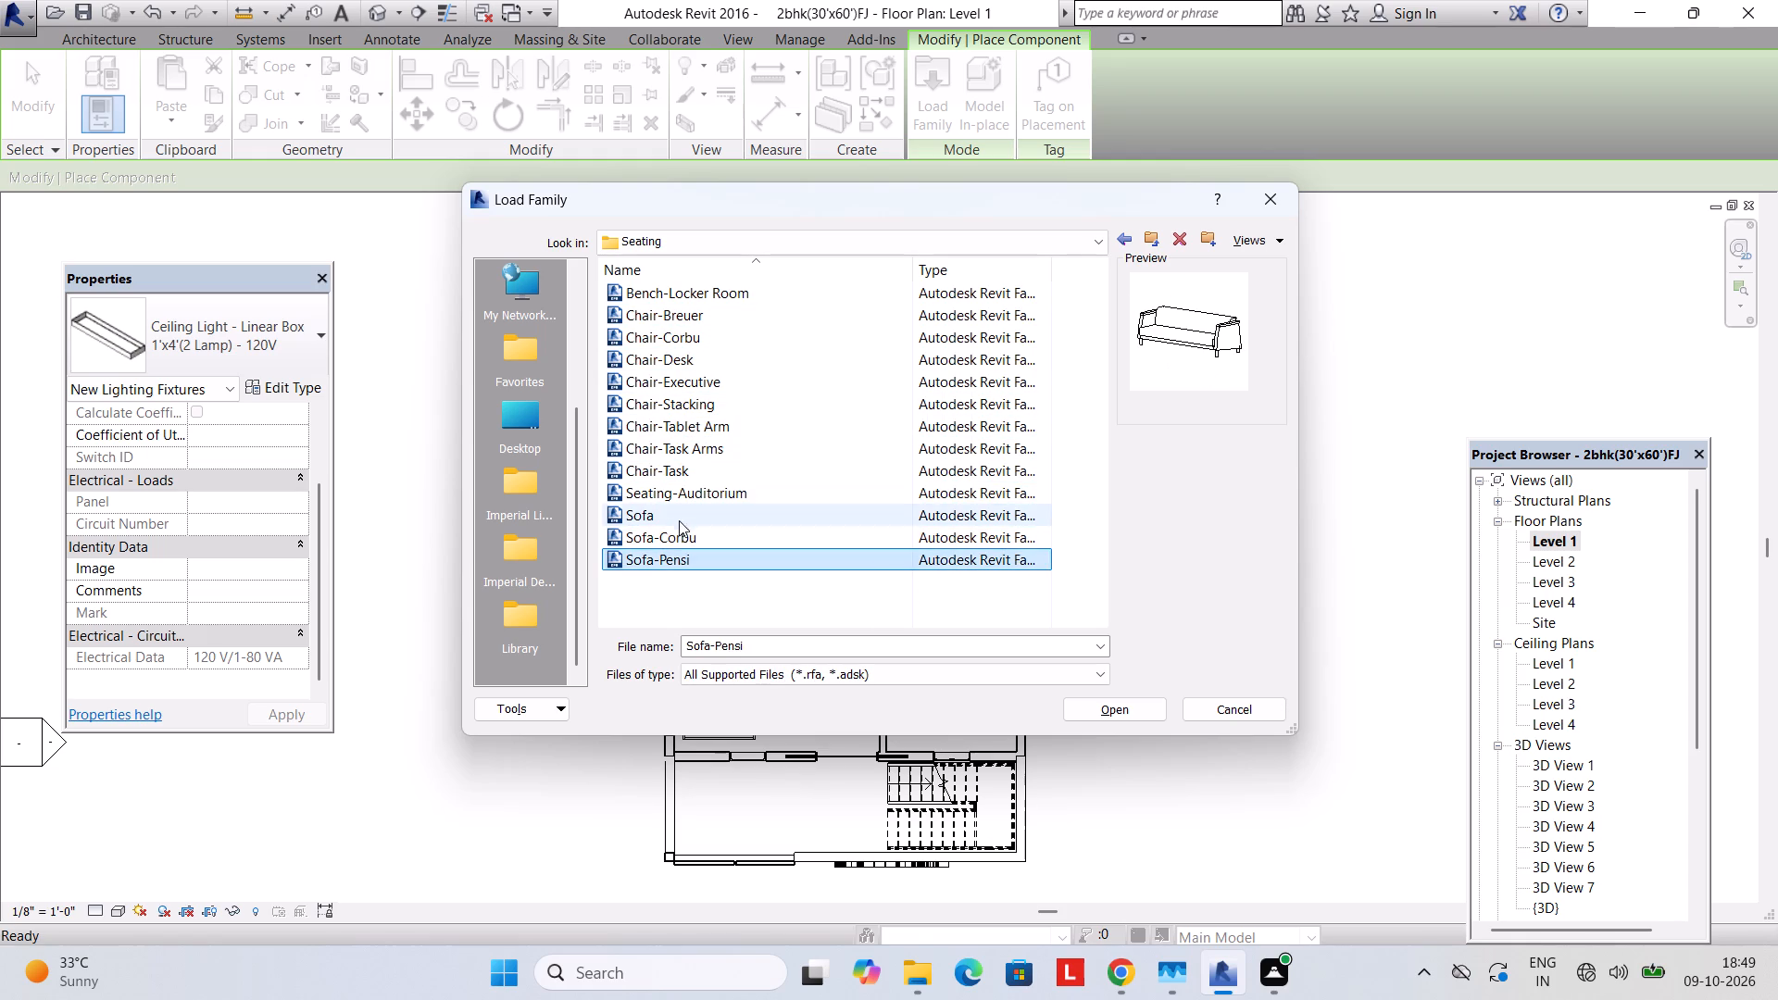
left_click(664, 544)
left_click(667, 419)
left_click(671, 340)
left_click(683, 306)
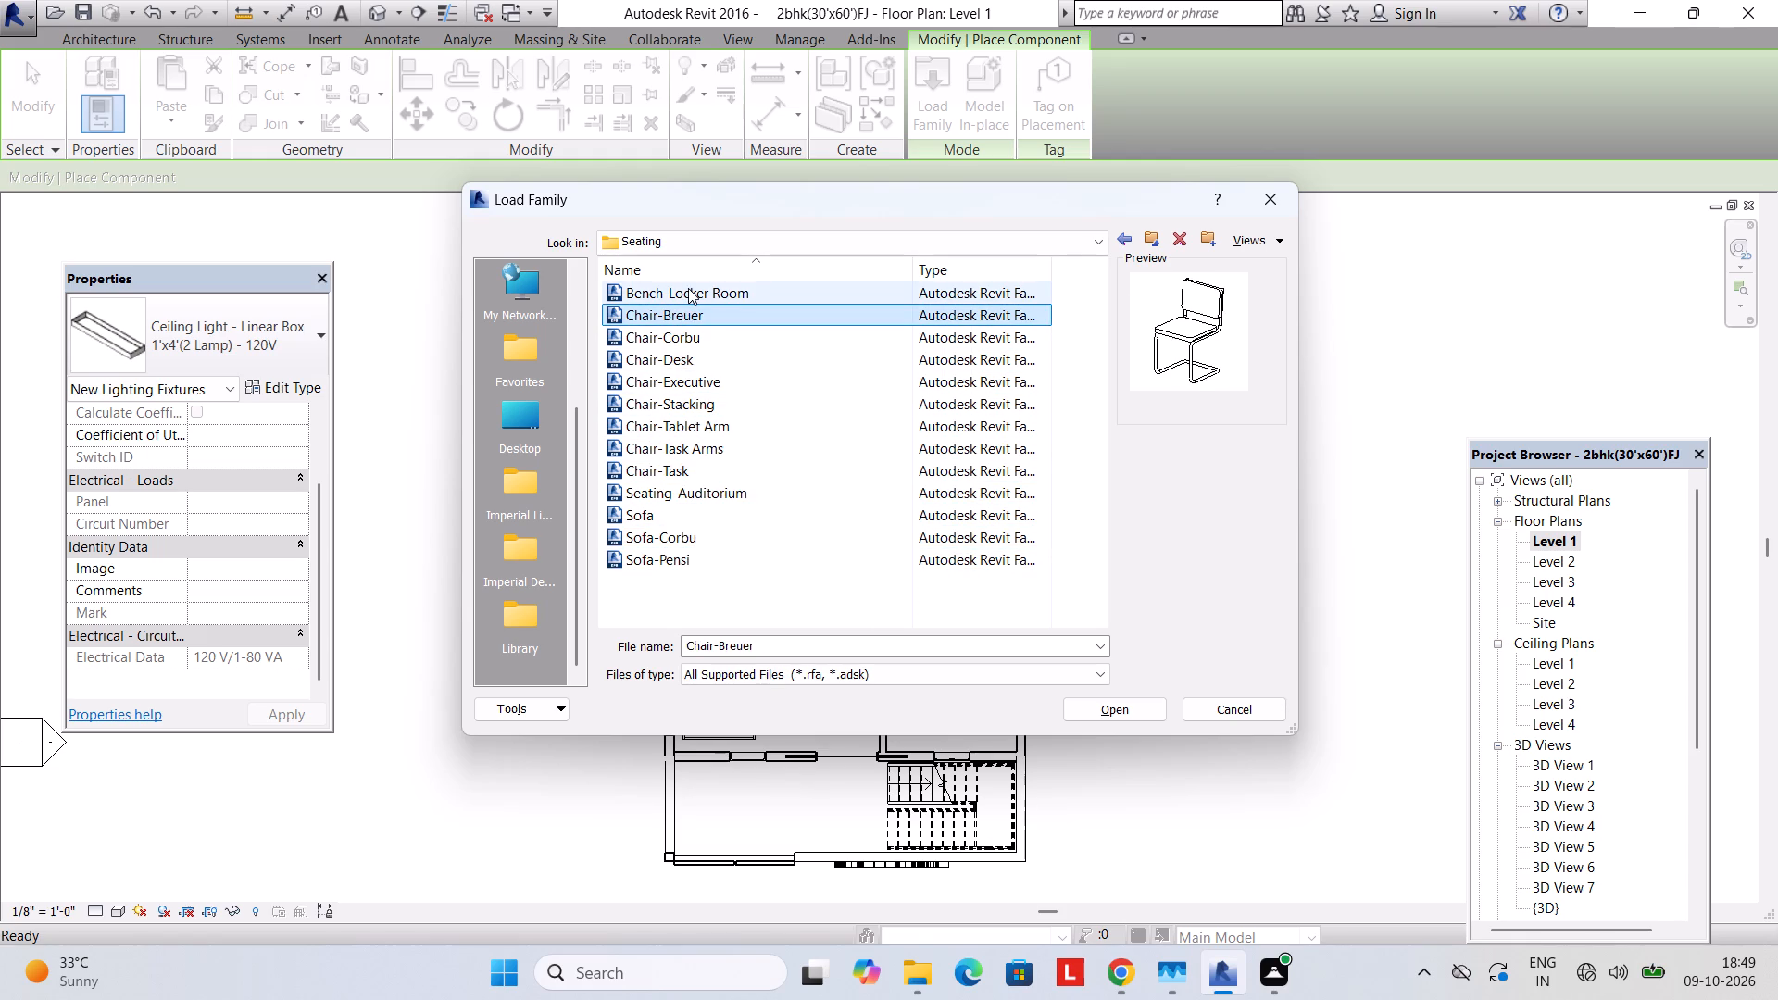
left_click(688, 288)
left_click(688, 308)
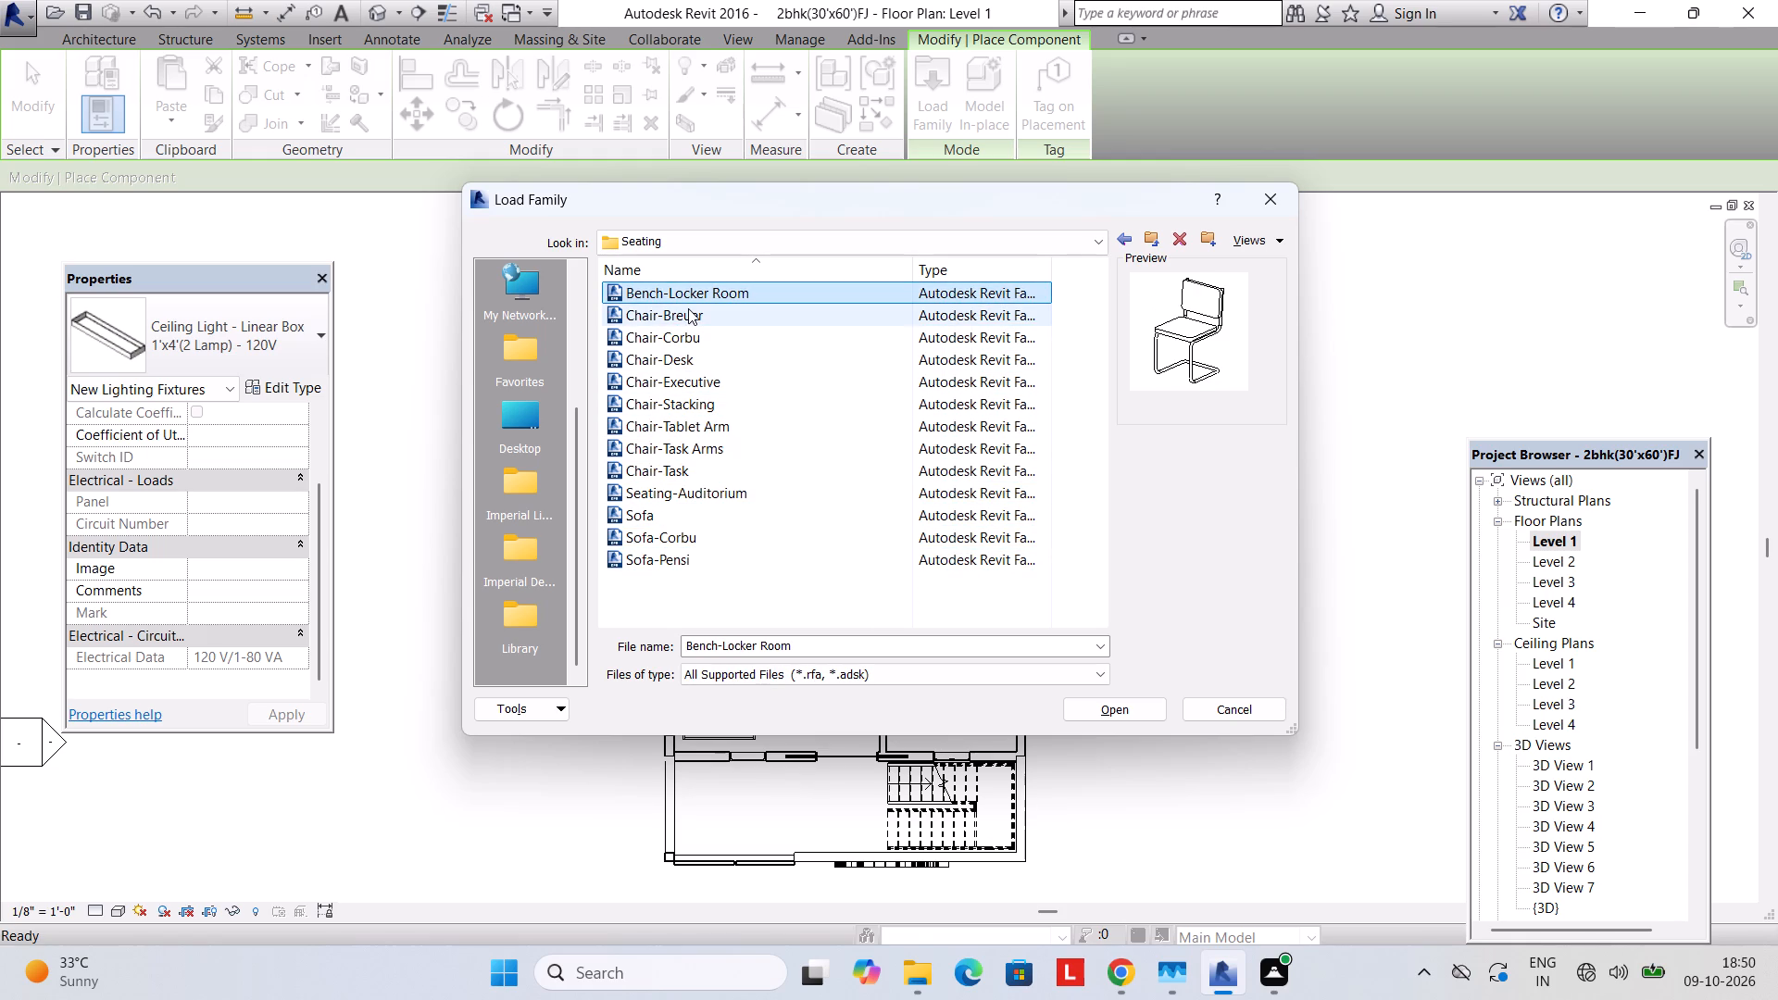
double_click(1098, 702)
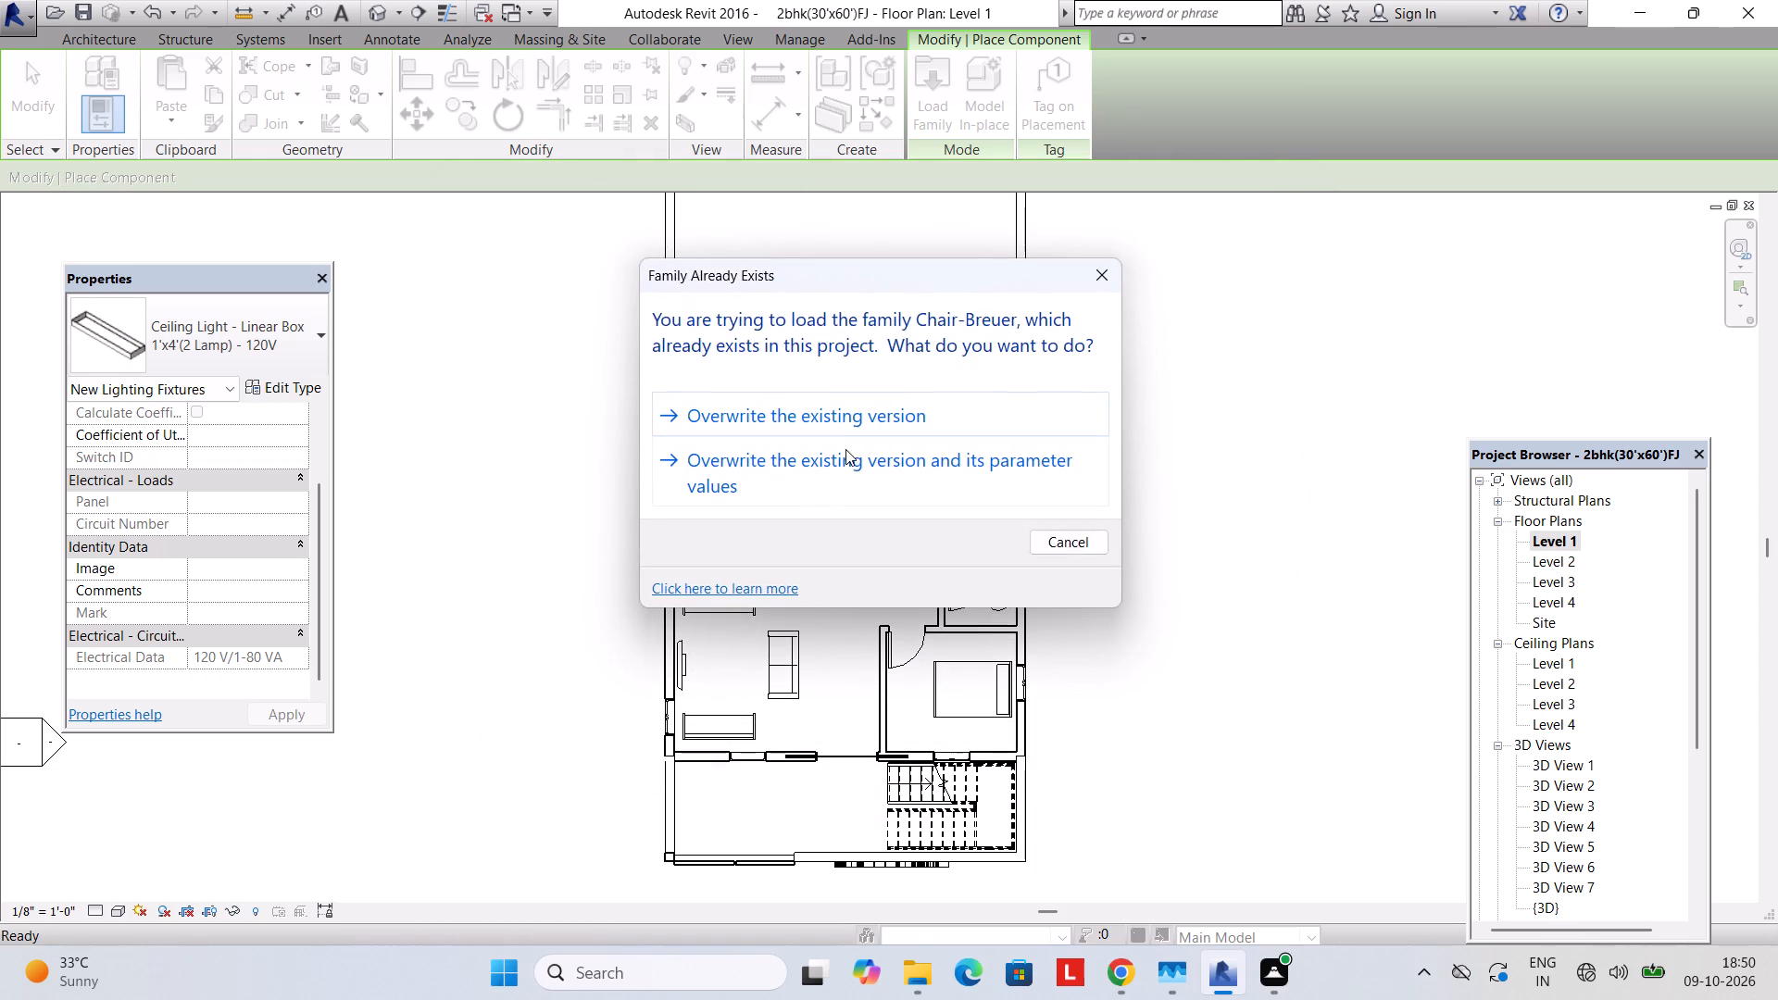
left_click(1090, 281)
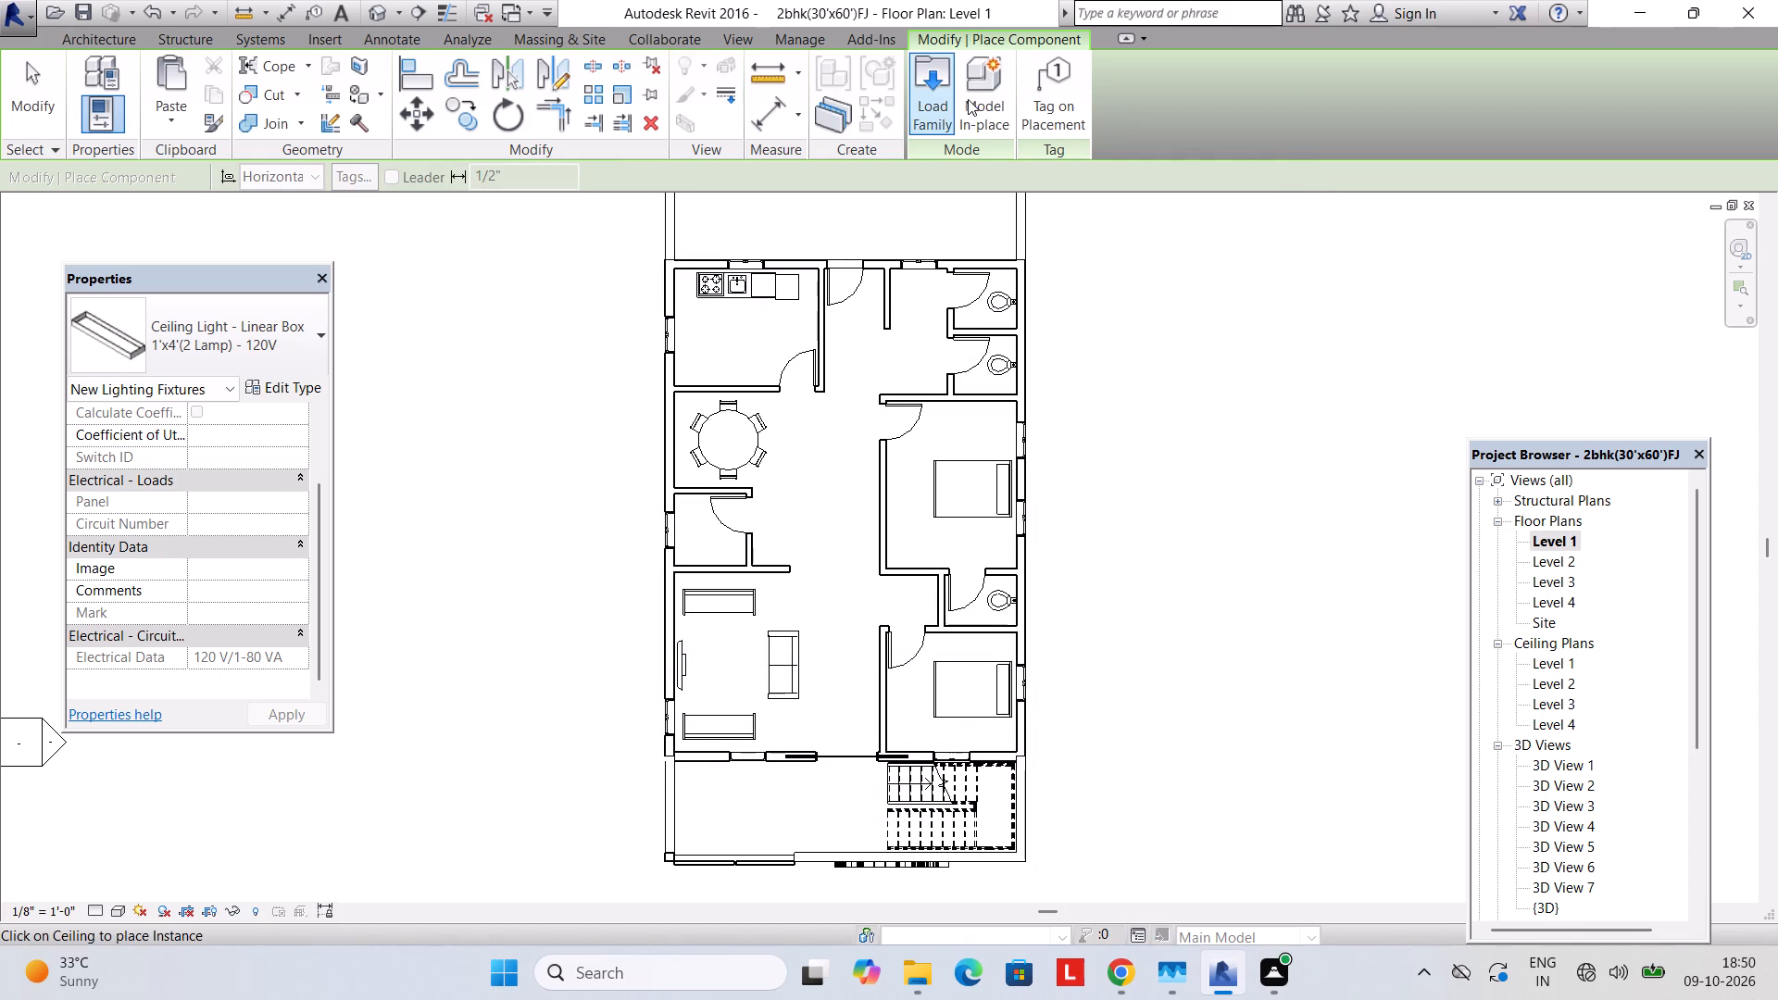
Load the Chair-Breuer family from the US Imperial Furniture > Seating folder, overwriting the existing version and its parameter values.
left_click(942, 107)
left_click(793, 237)
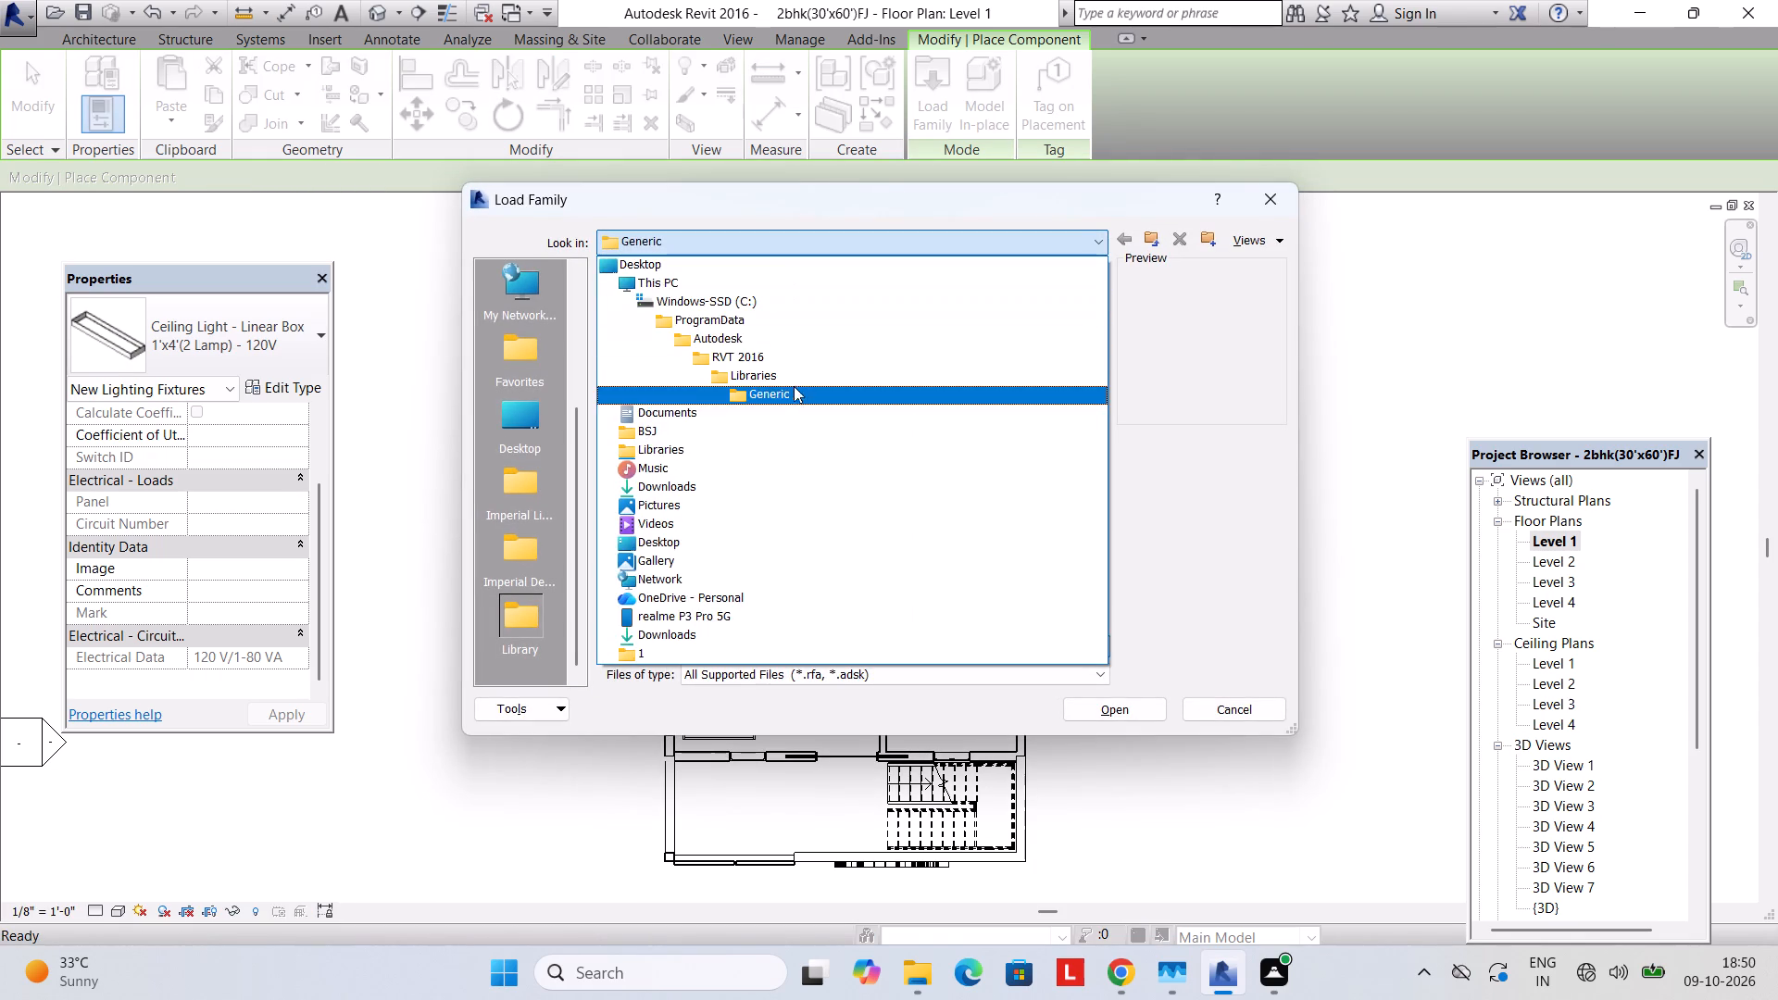
left_click(793, 380)
double_click(767, 336)
scroll(745, 453, "down", 3)
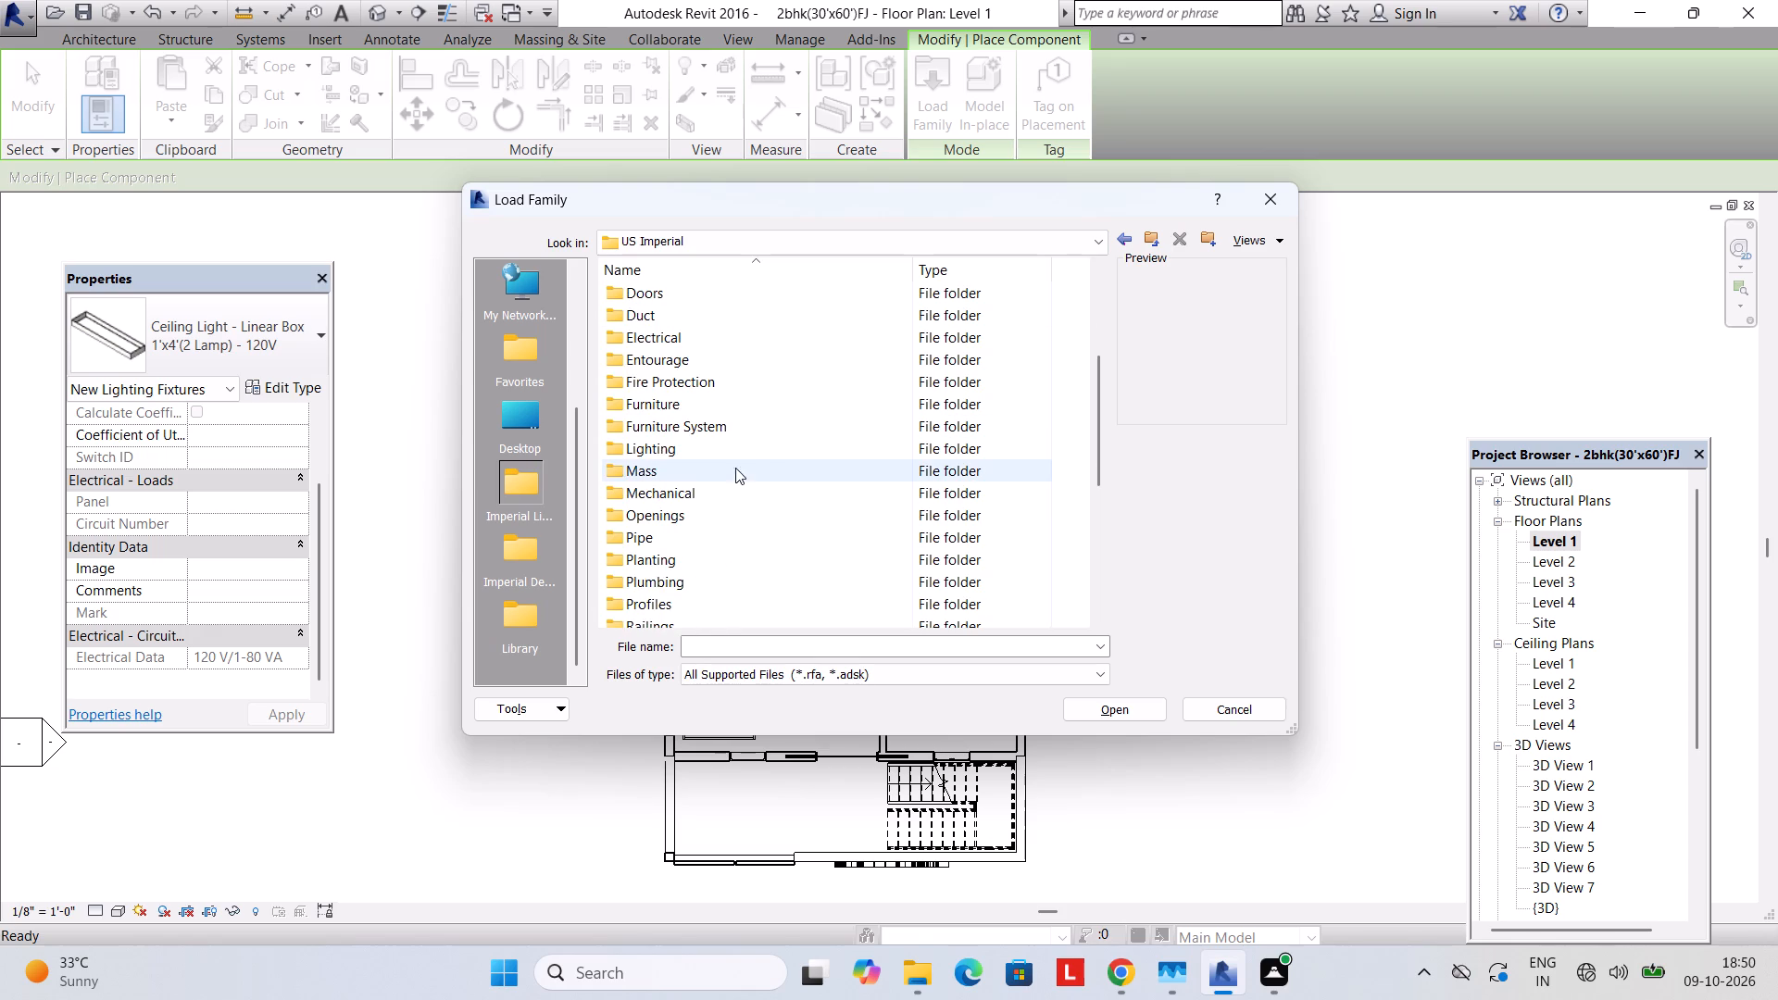
scroll(702, 492, "down", 2)
scroll(690, 523, "up", 1)
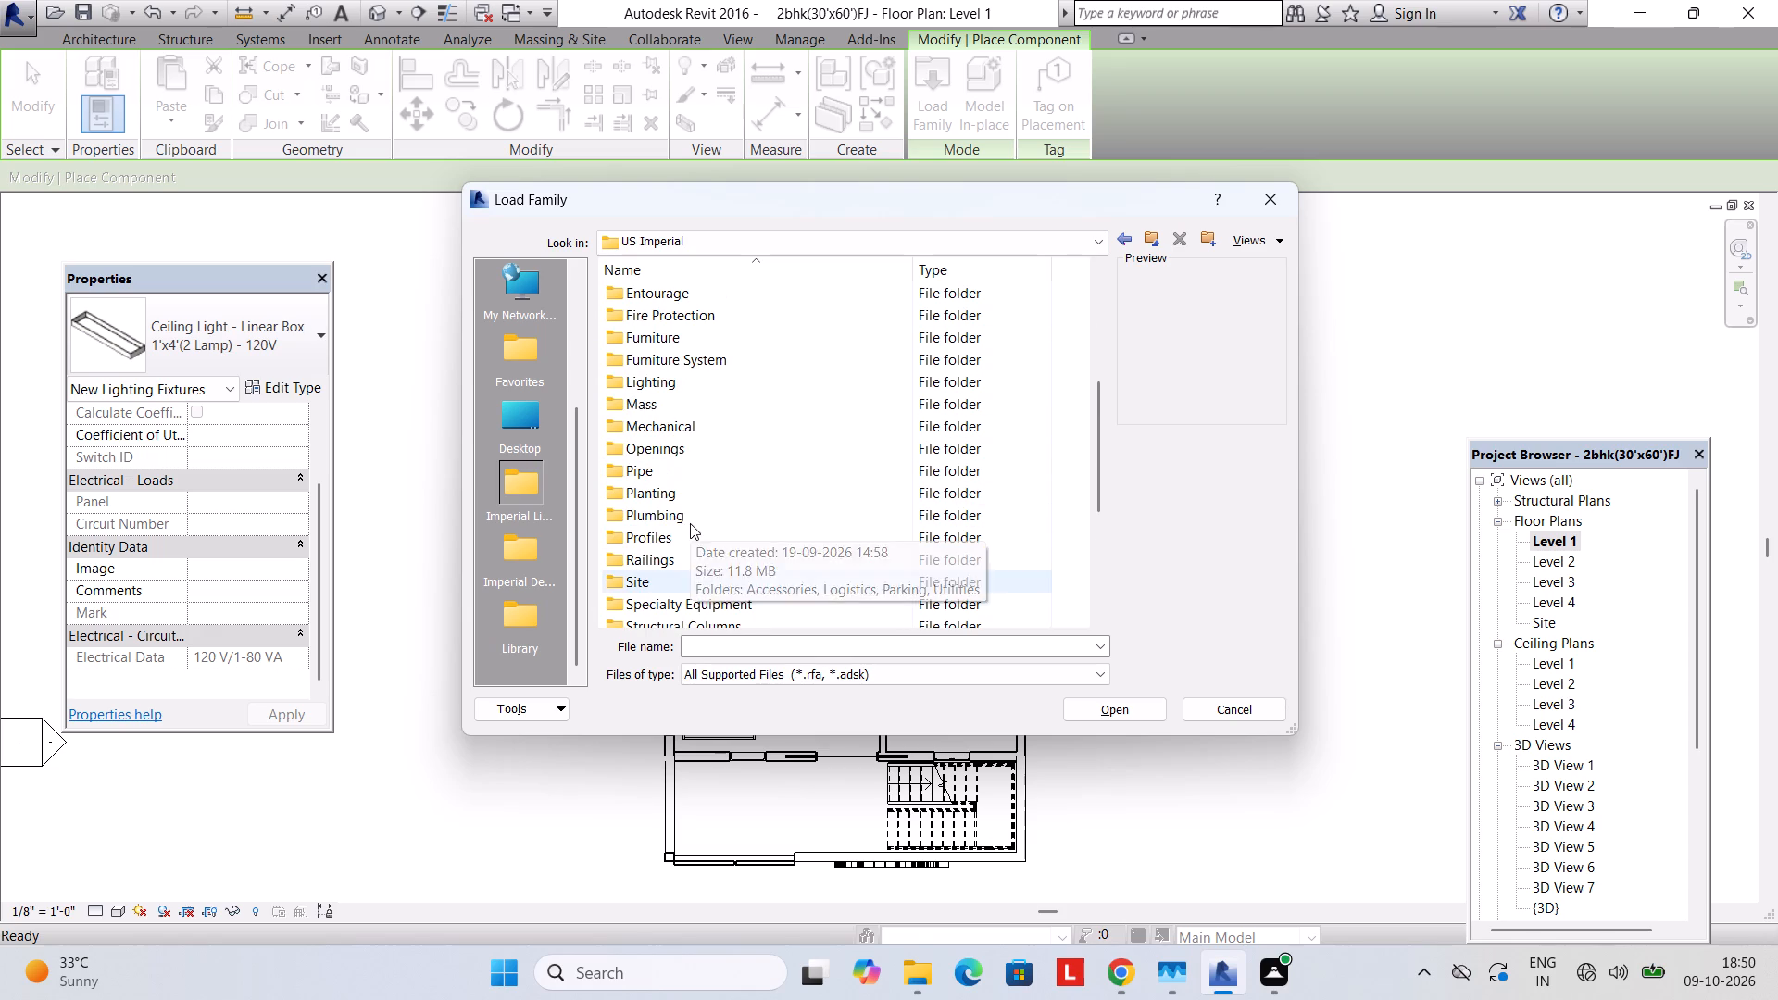
double_click(682, 338)
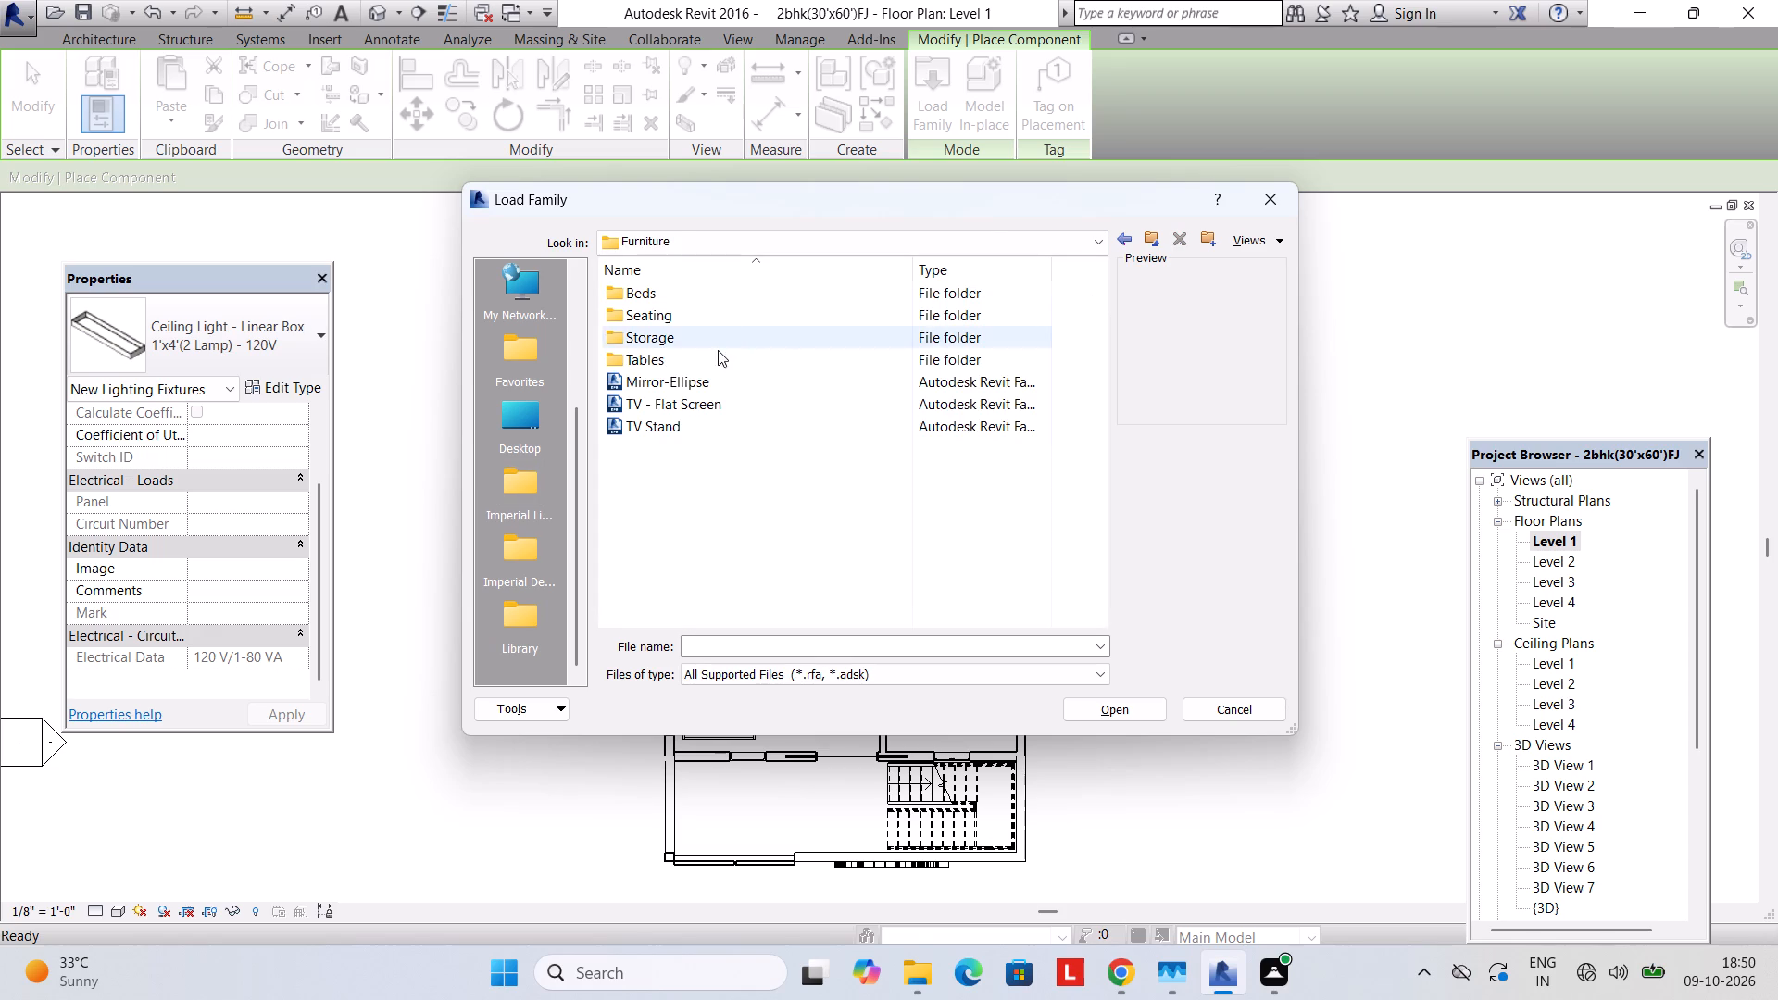
double_click(673, 323)
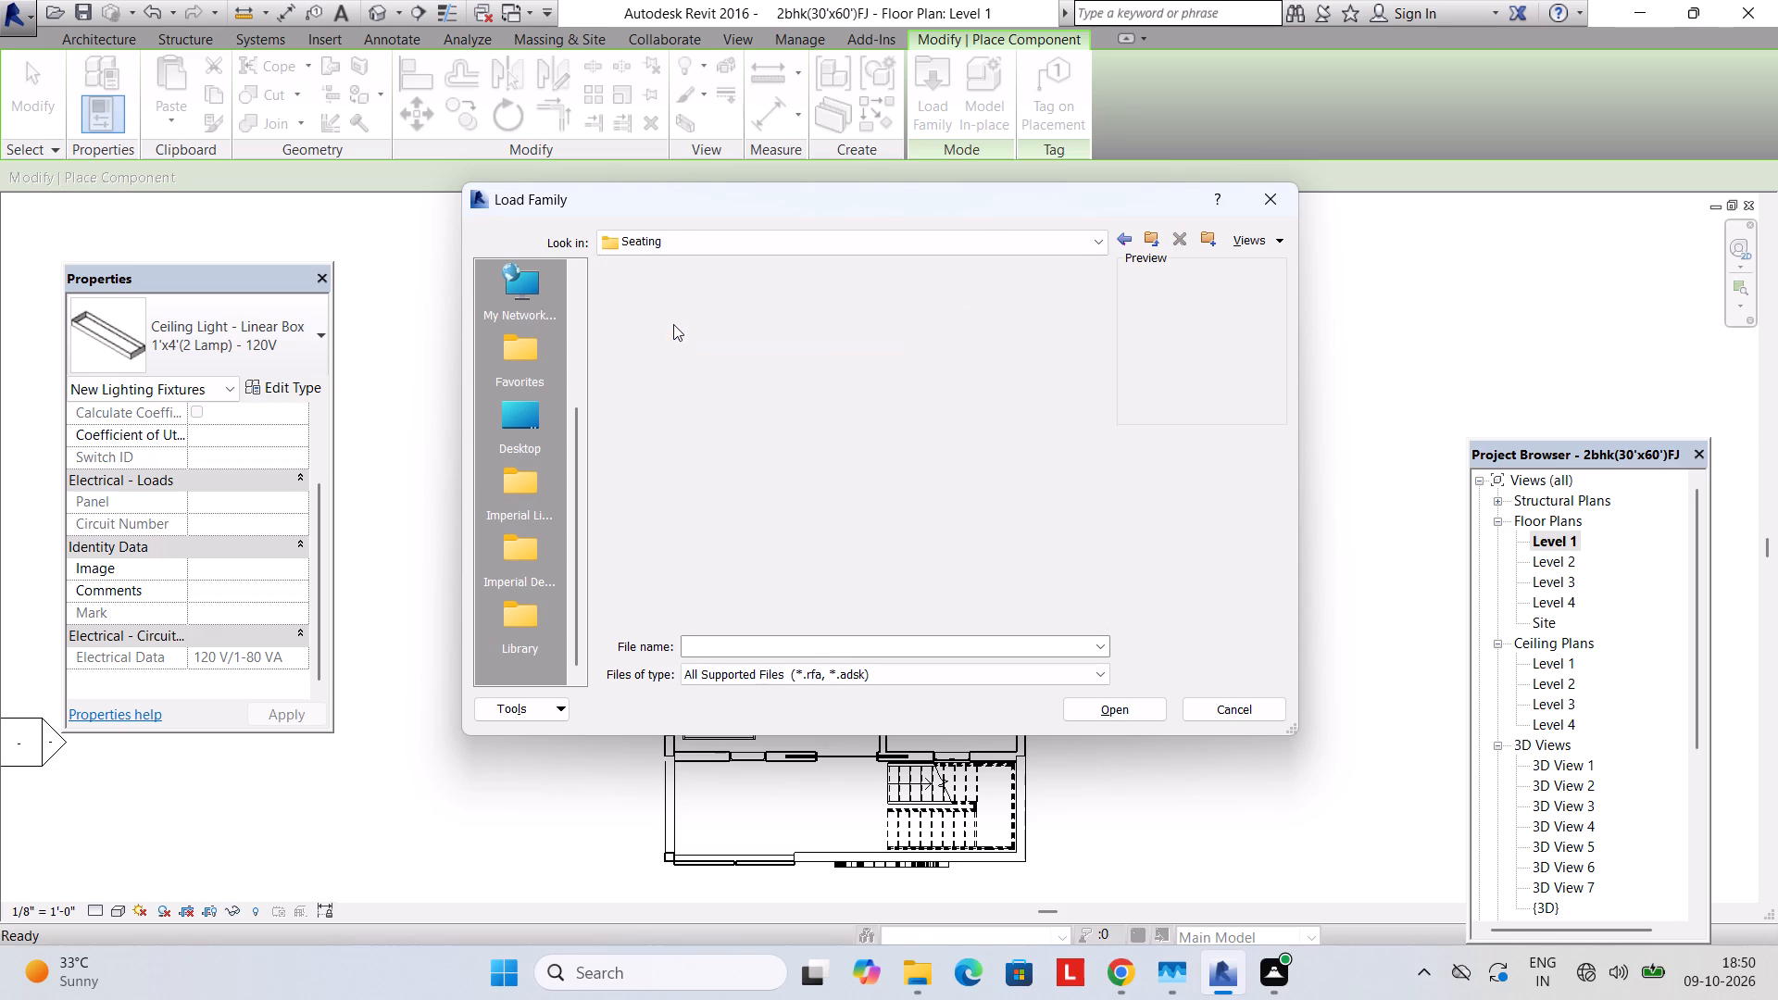
left_click(745, 293)
left_click(745, 312)
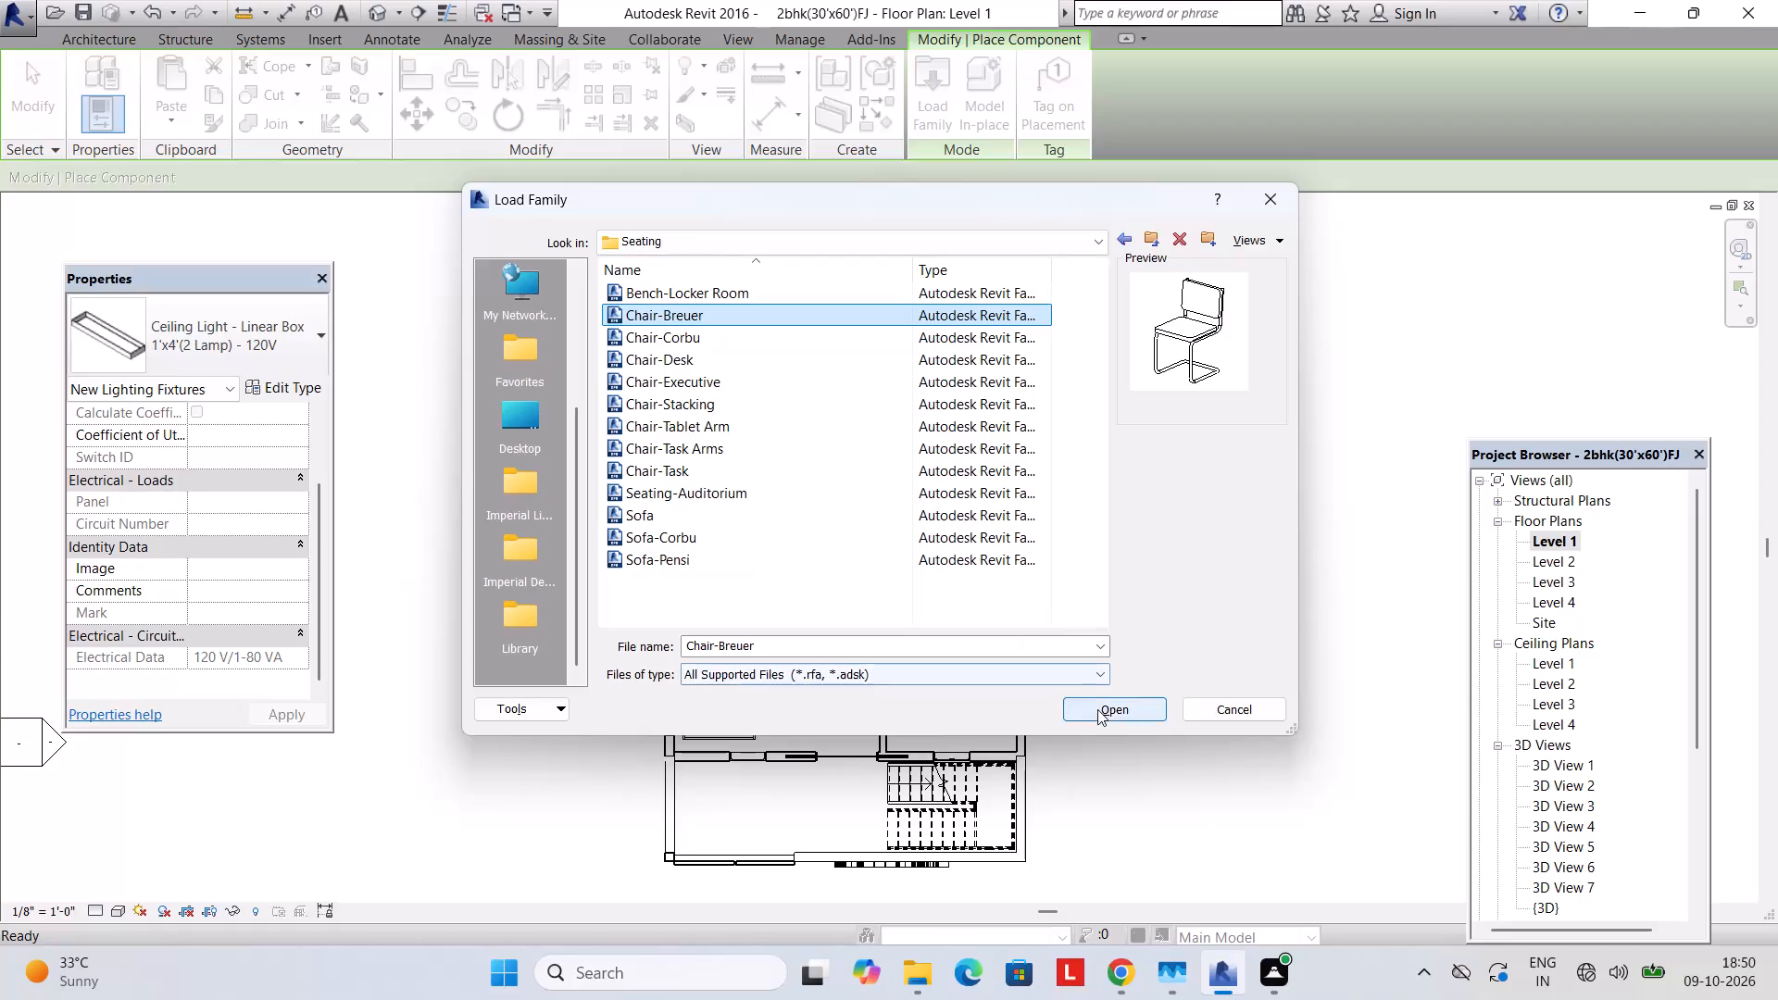
left_click(1097, 710)
left_click(876, 466)
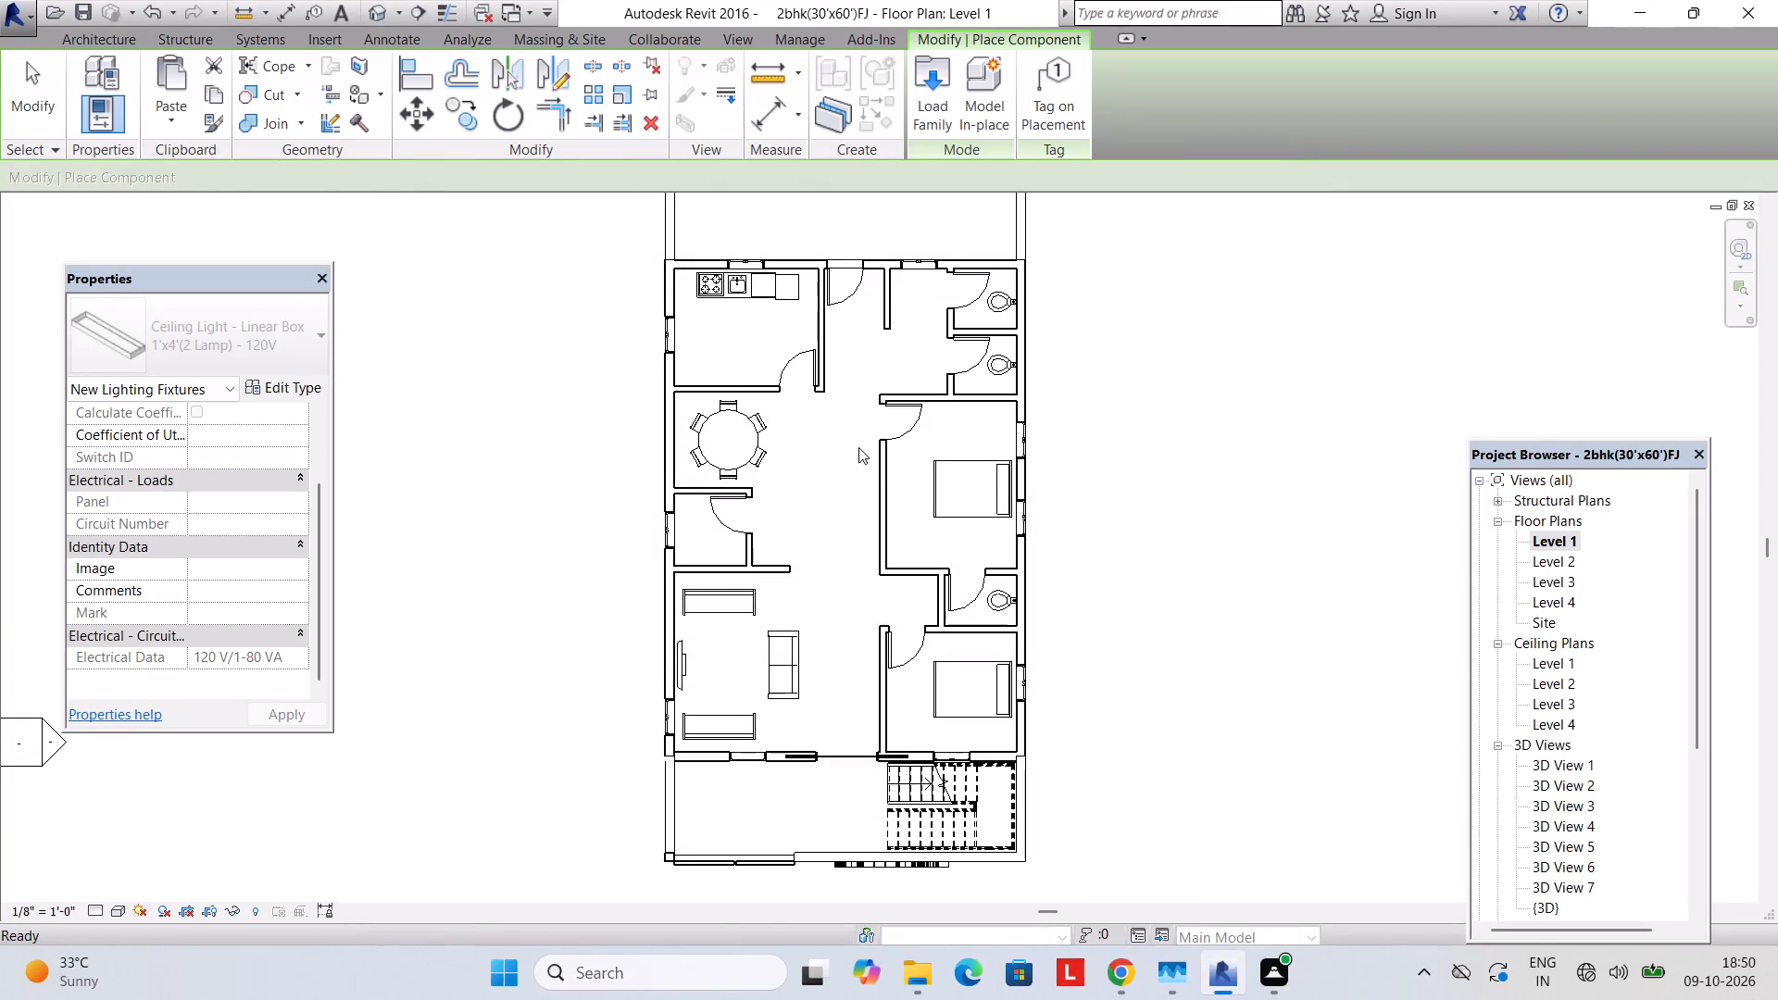
Place four Chair-Breuer chairs in two rows on Level 1, in the open area outside the kitchen's outer wall.
middle_click_drag(841, 411, 833, 615)
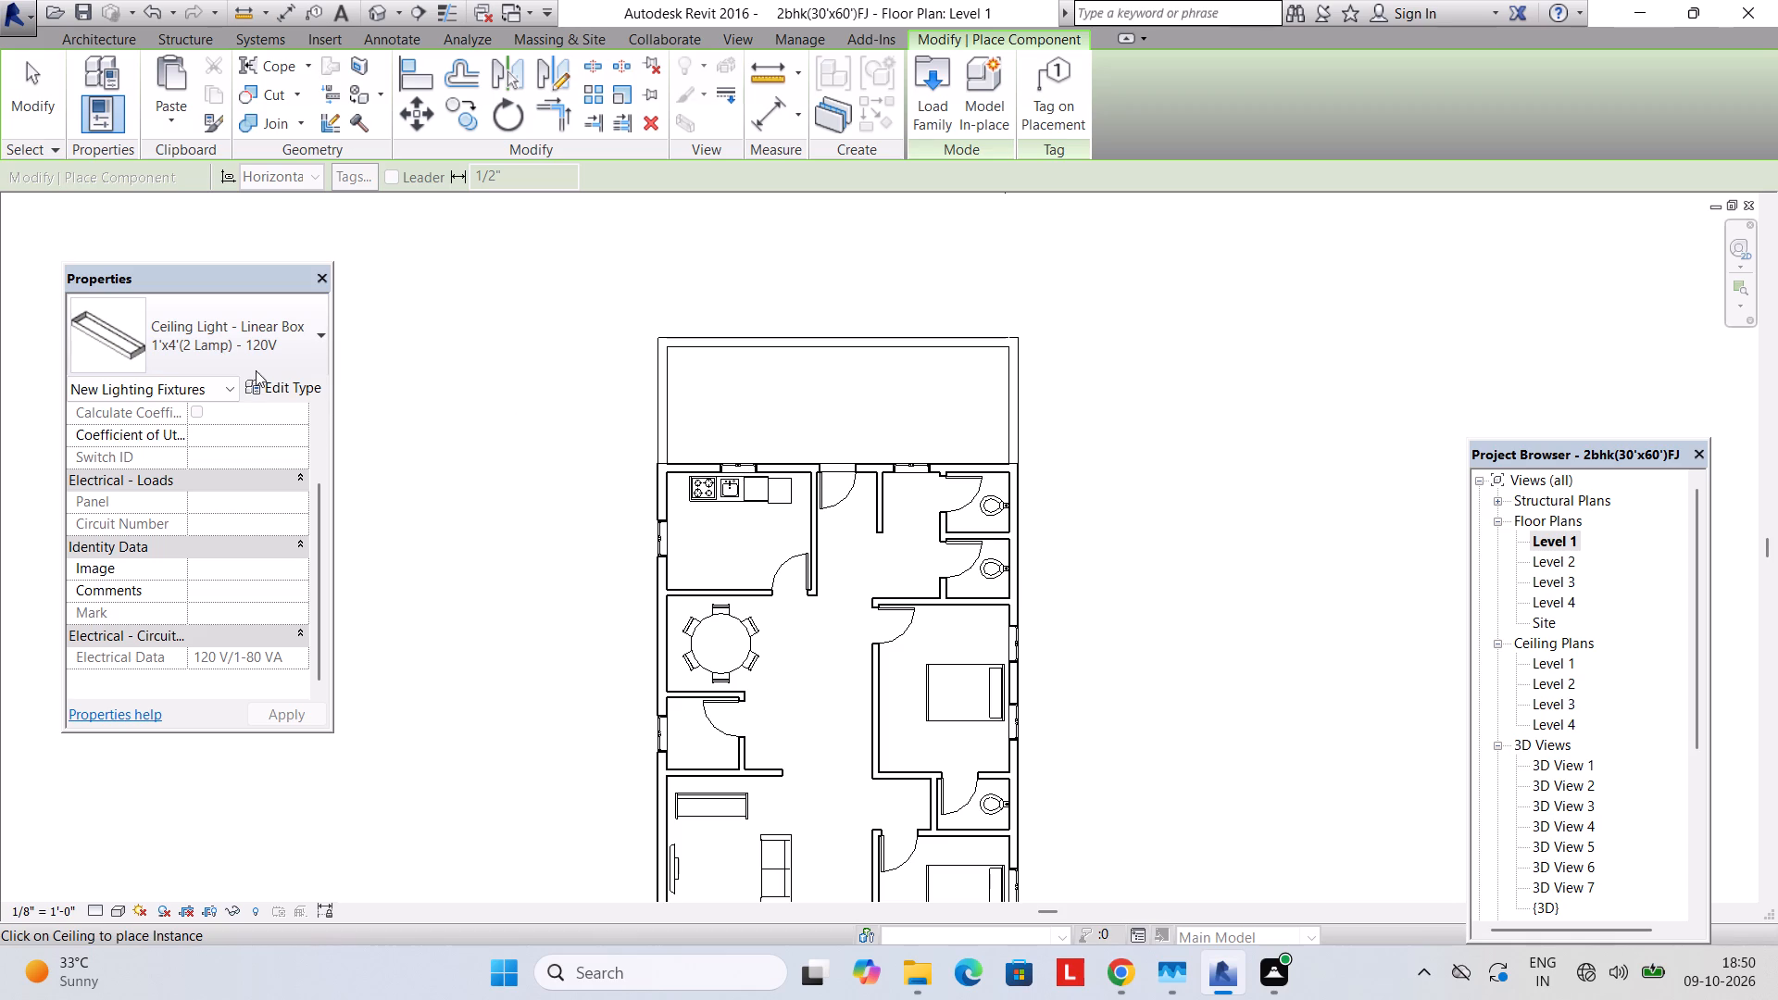
left_click(244, 344)
scroll(238, 523, "up", 3)
scroll(235, 554, "down", 3)
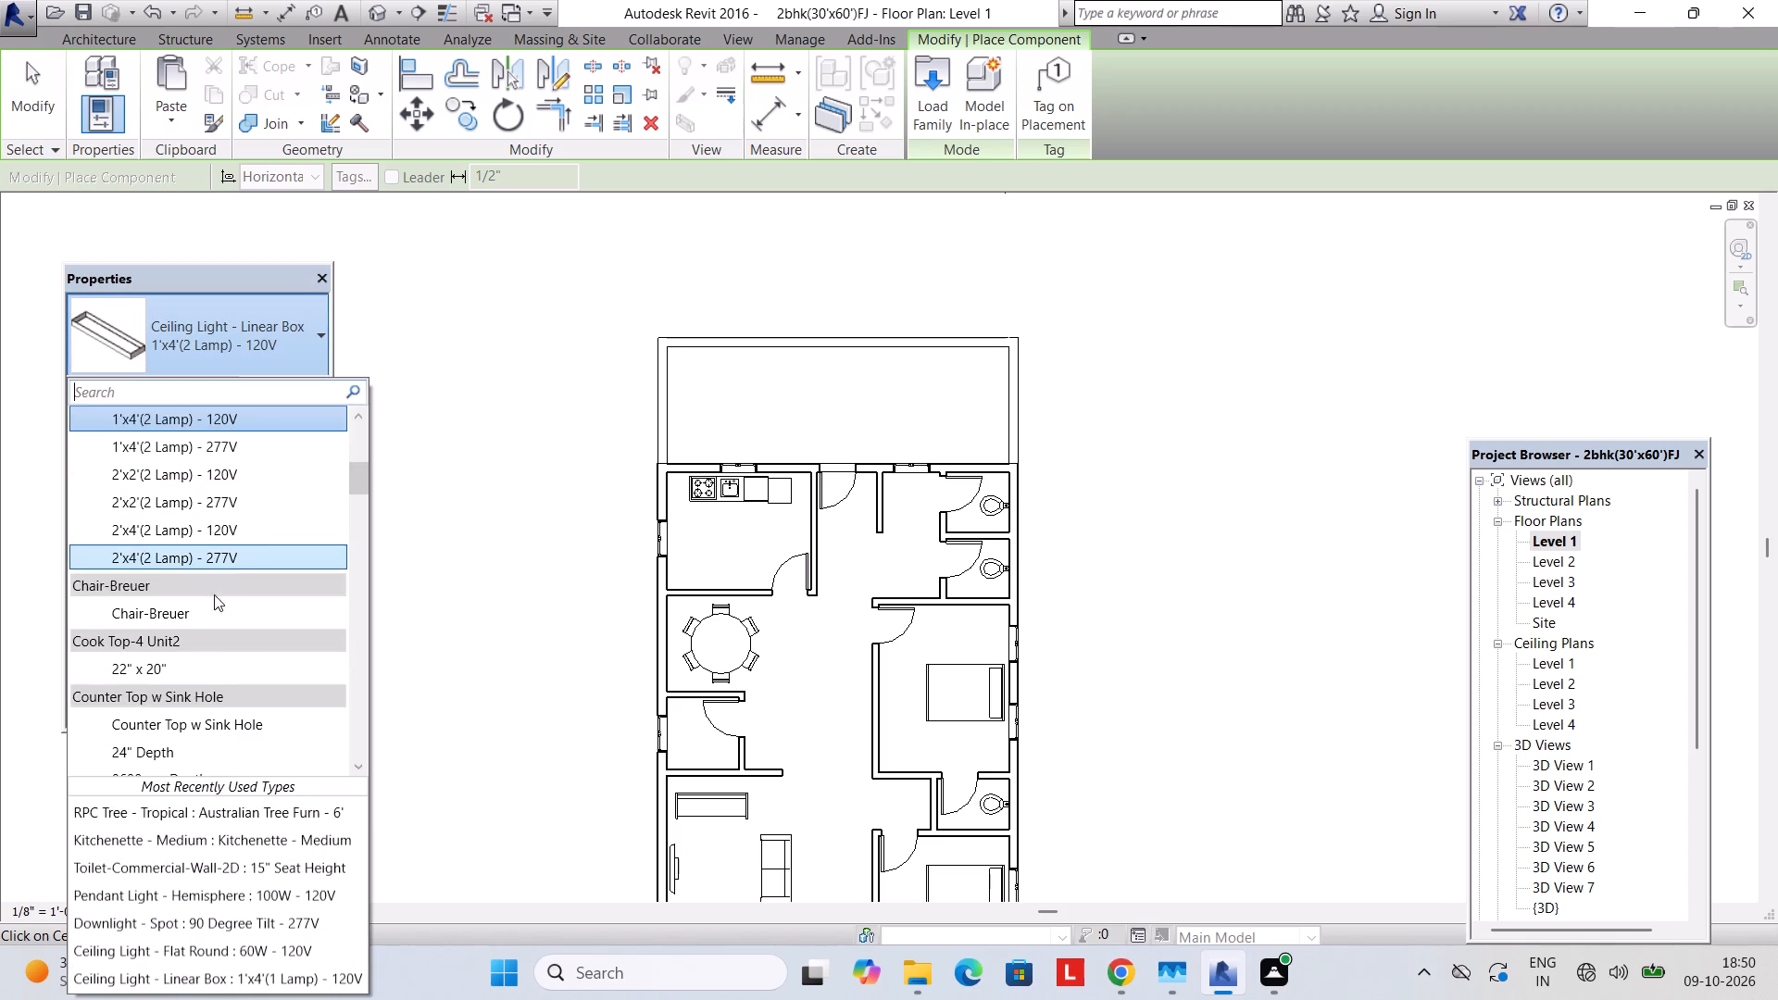
left_click(199, 614)
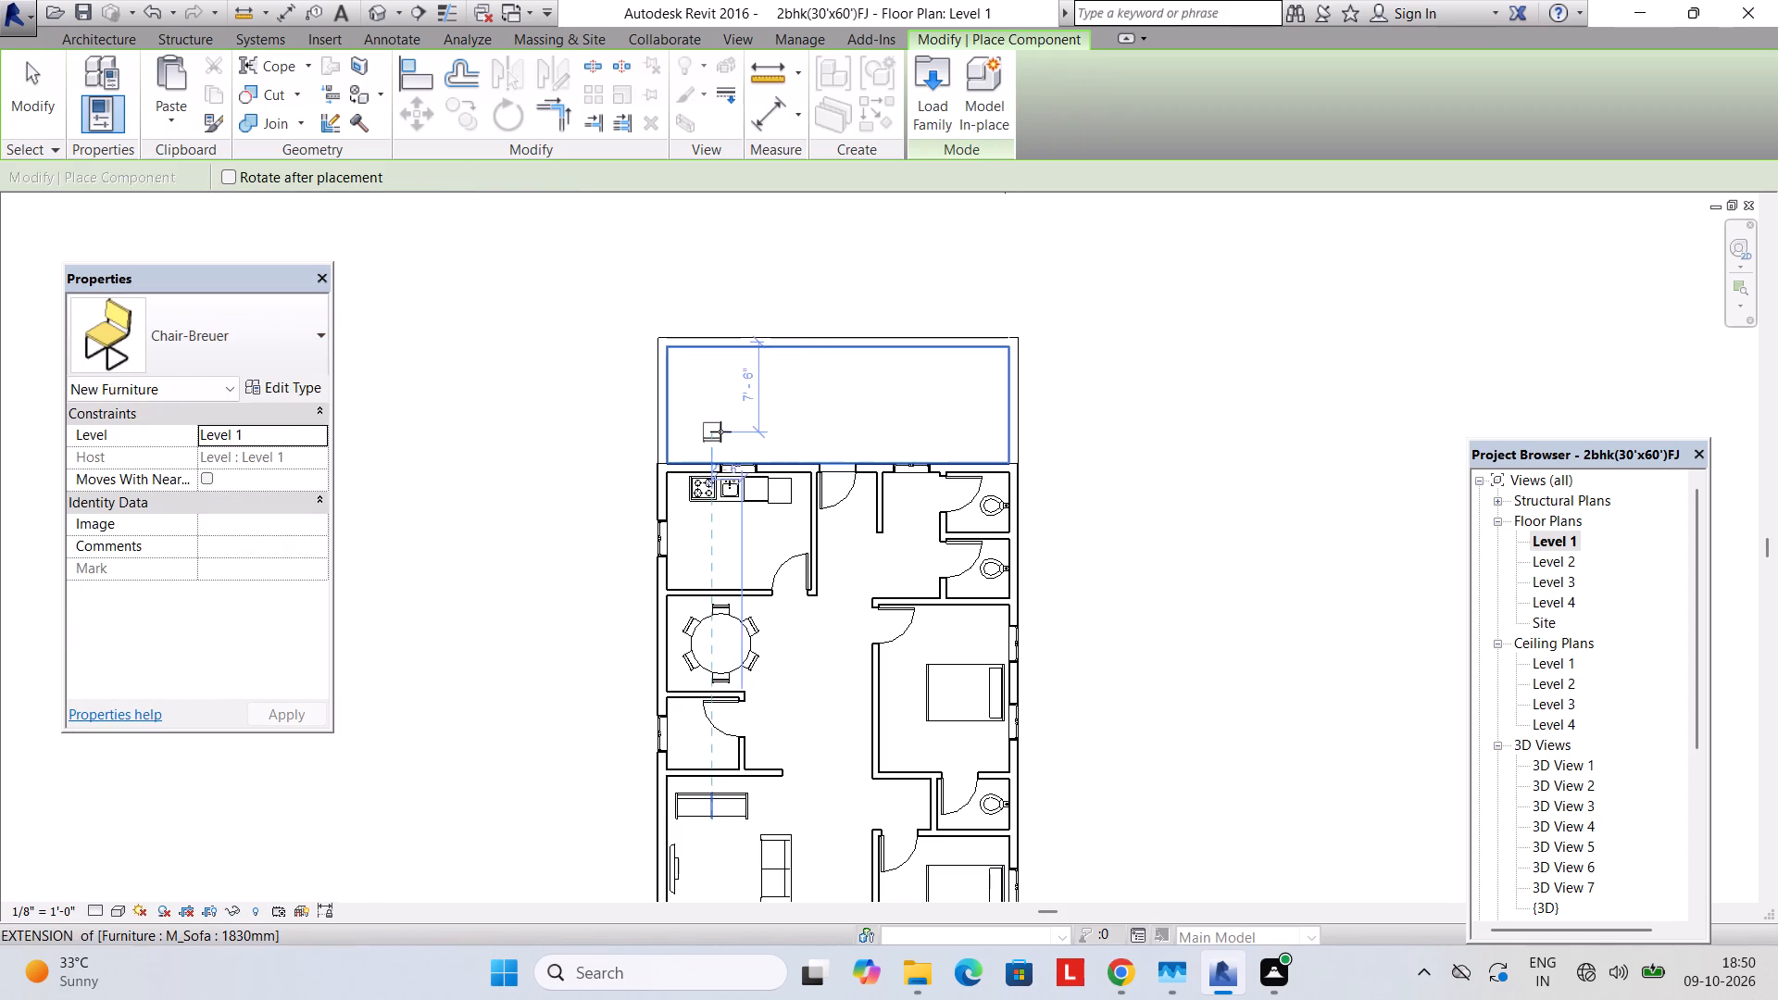
scroll(720, 432, "up", 2)
left_click(705, 436)
left_click(708, 375)
left_click(819, 382)
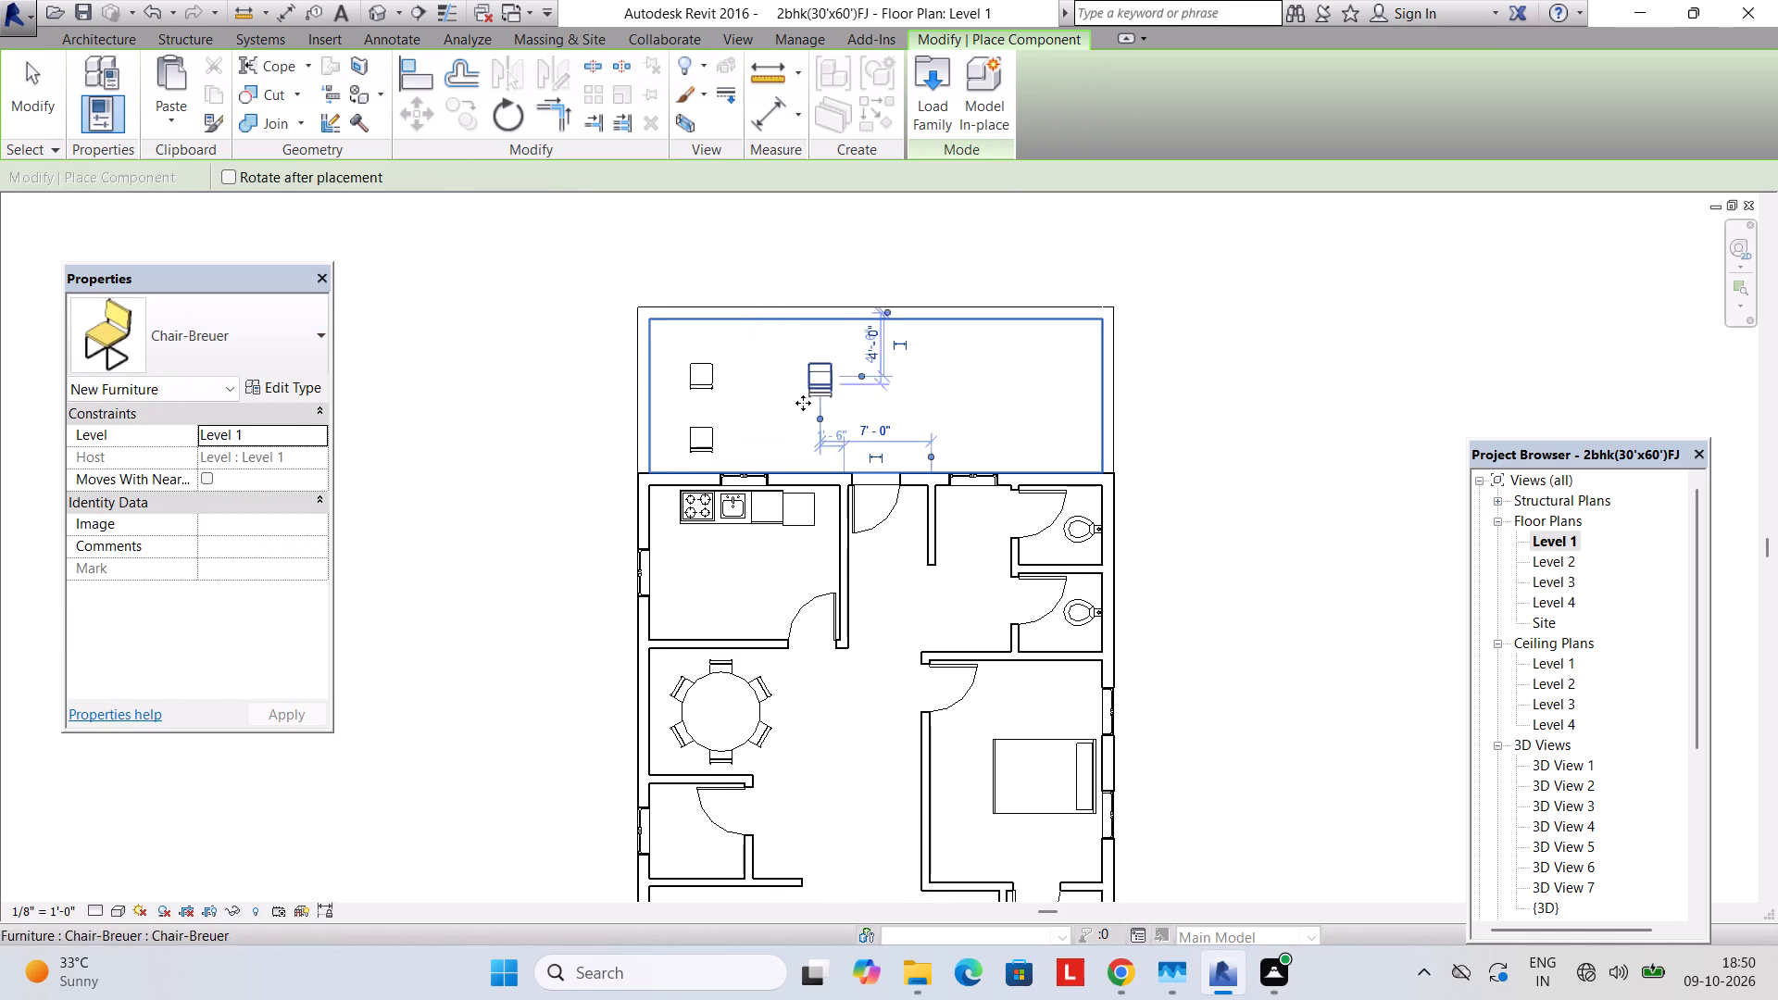
left_click(797, 431)
Place two more Chair-Breuer chairs, one behind the other, at the toilet-side end of the same Level 1 open area.
middle_click_drag(925, 425, 920, 231)
scroll(965, 433, "down", 2)
middle_click_drag(956, 540, 915, 293)
middle_click_drag(1071, 394, 1039, 530)
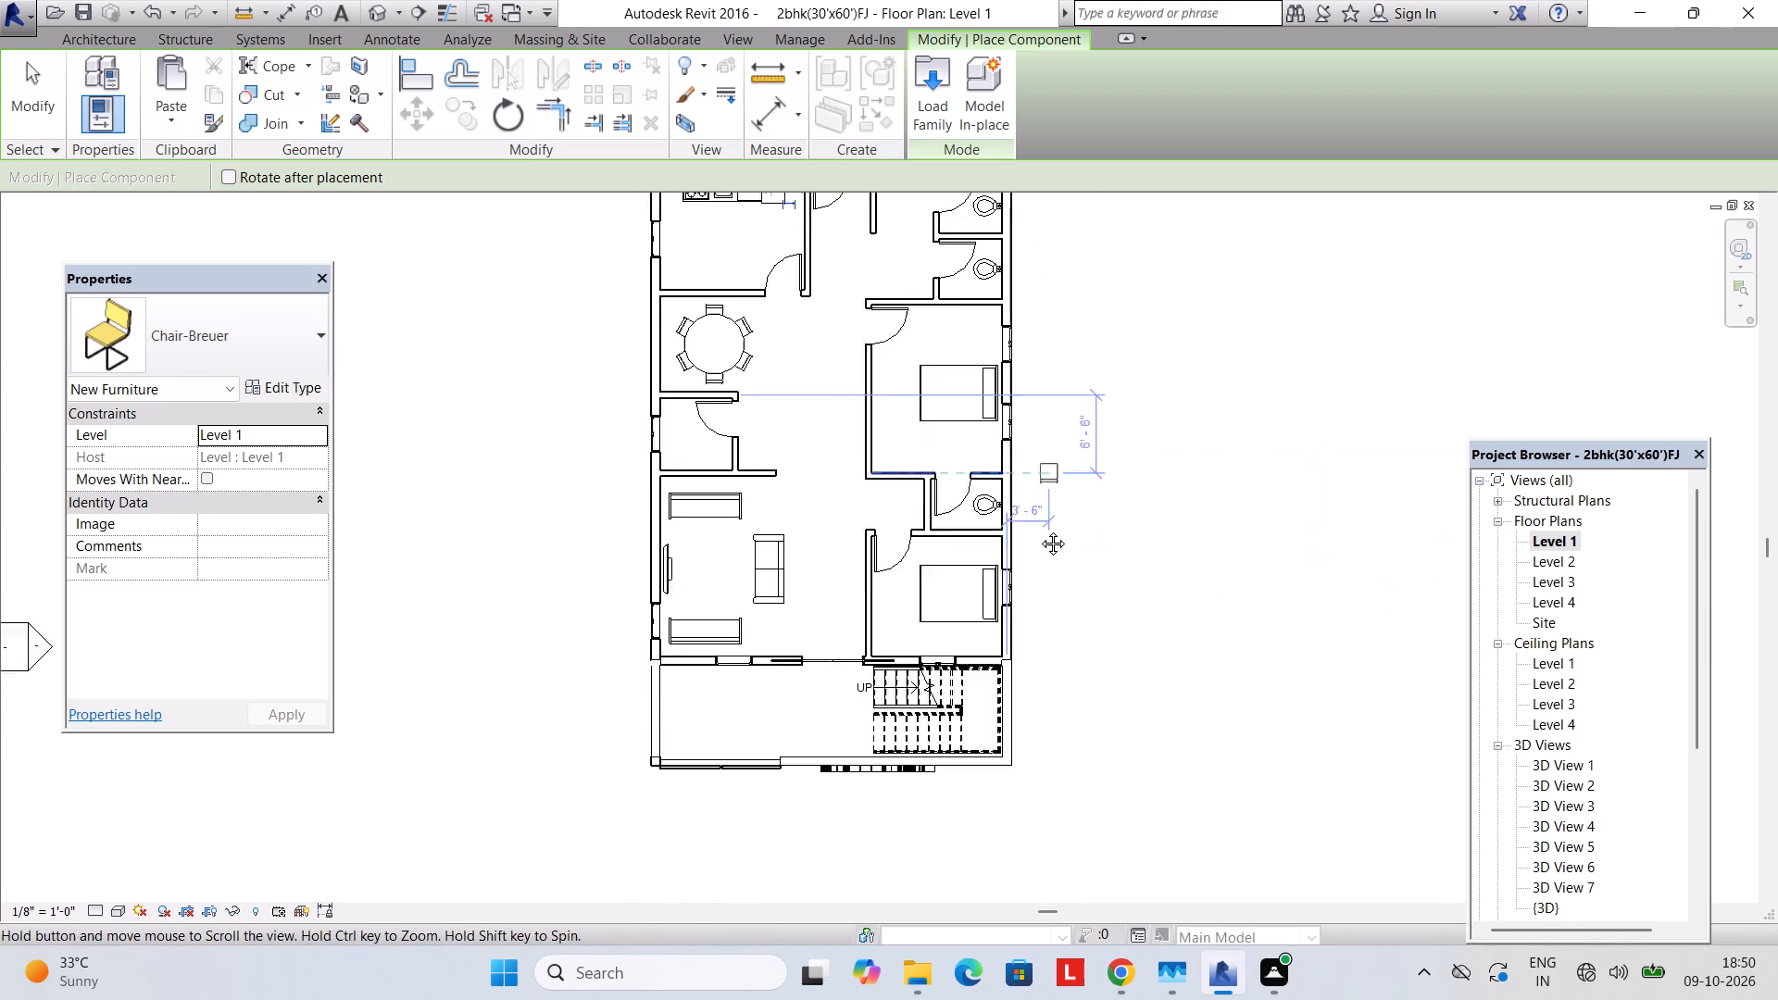
middle_click_drag(1039, 530, 1036, 549)
scroll(1027, 446, "down", 3)
middle_click_drag(1024, 451, 1015, 573)
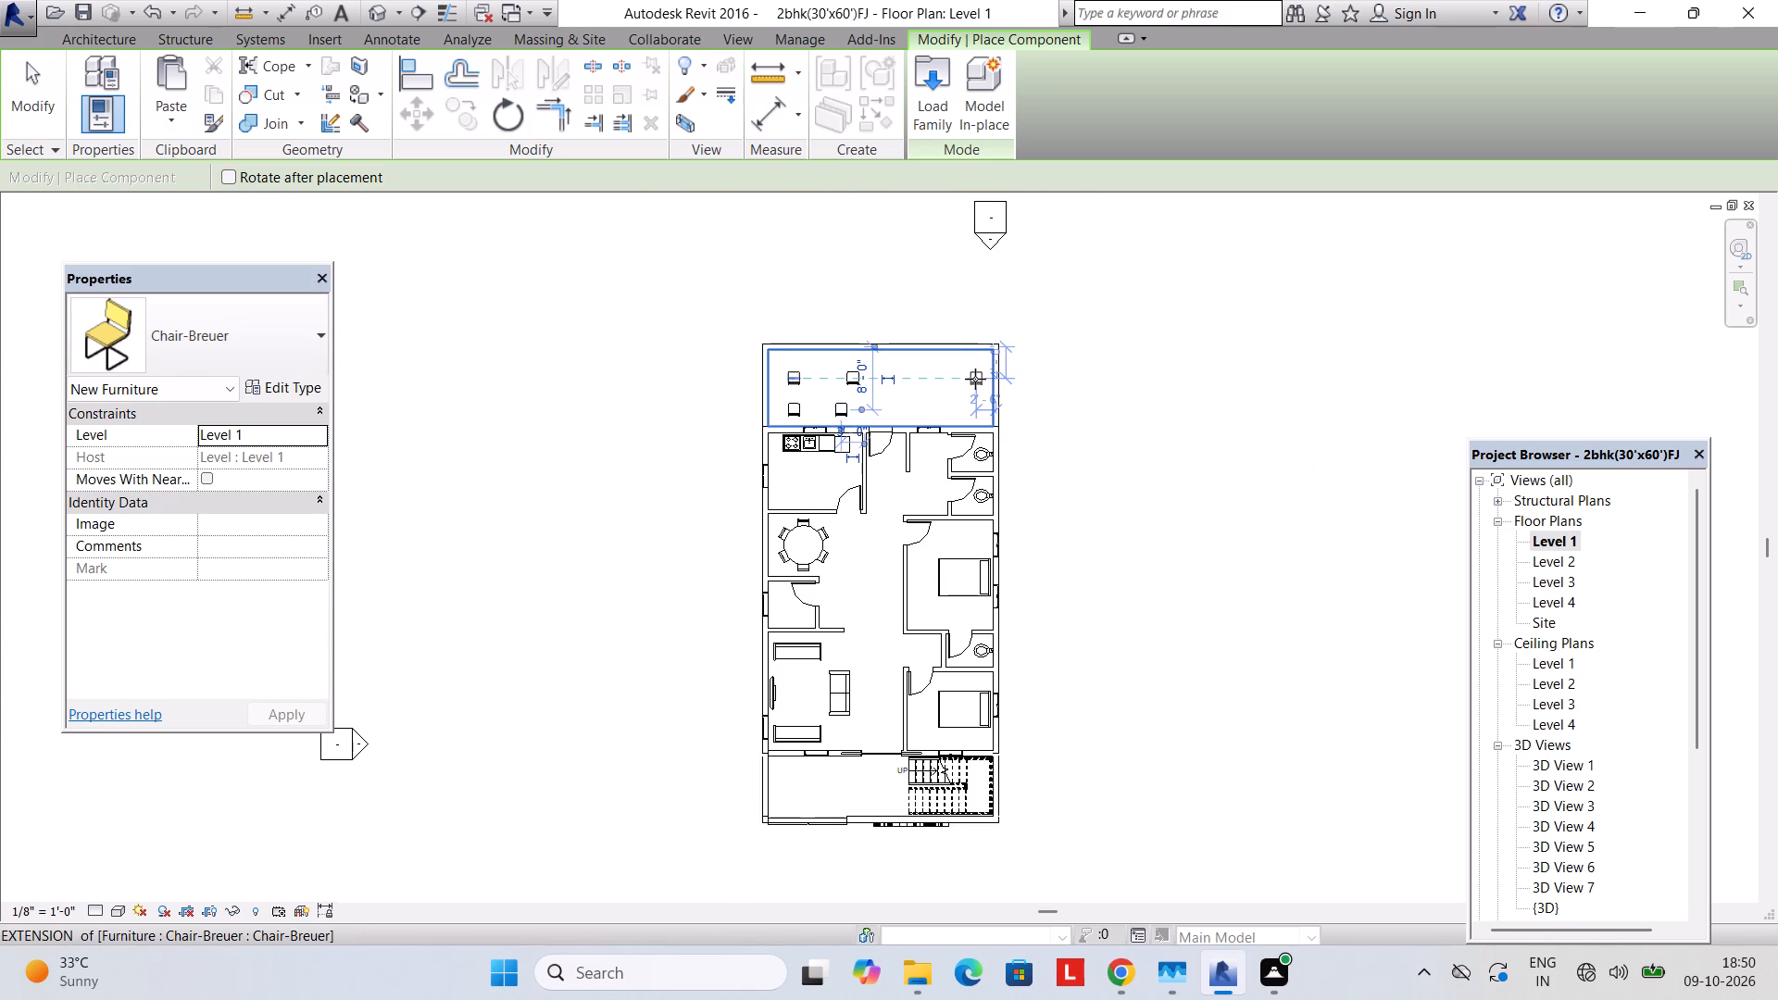
left_click(975, 379)
left_click(978, 403)
Open the Level 2 floor plan.
double_click(1531, 568)
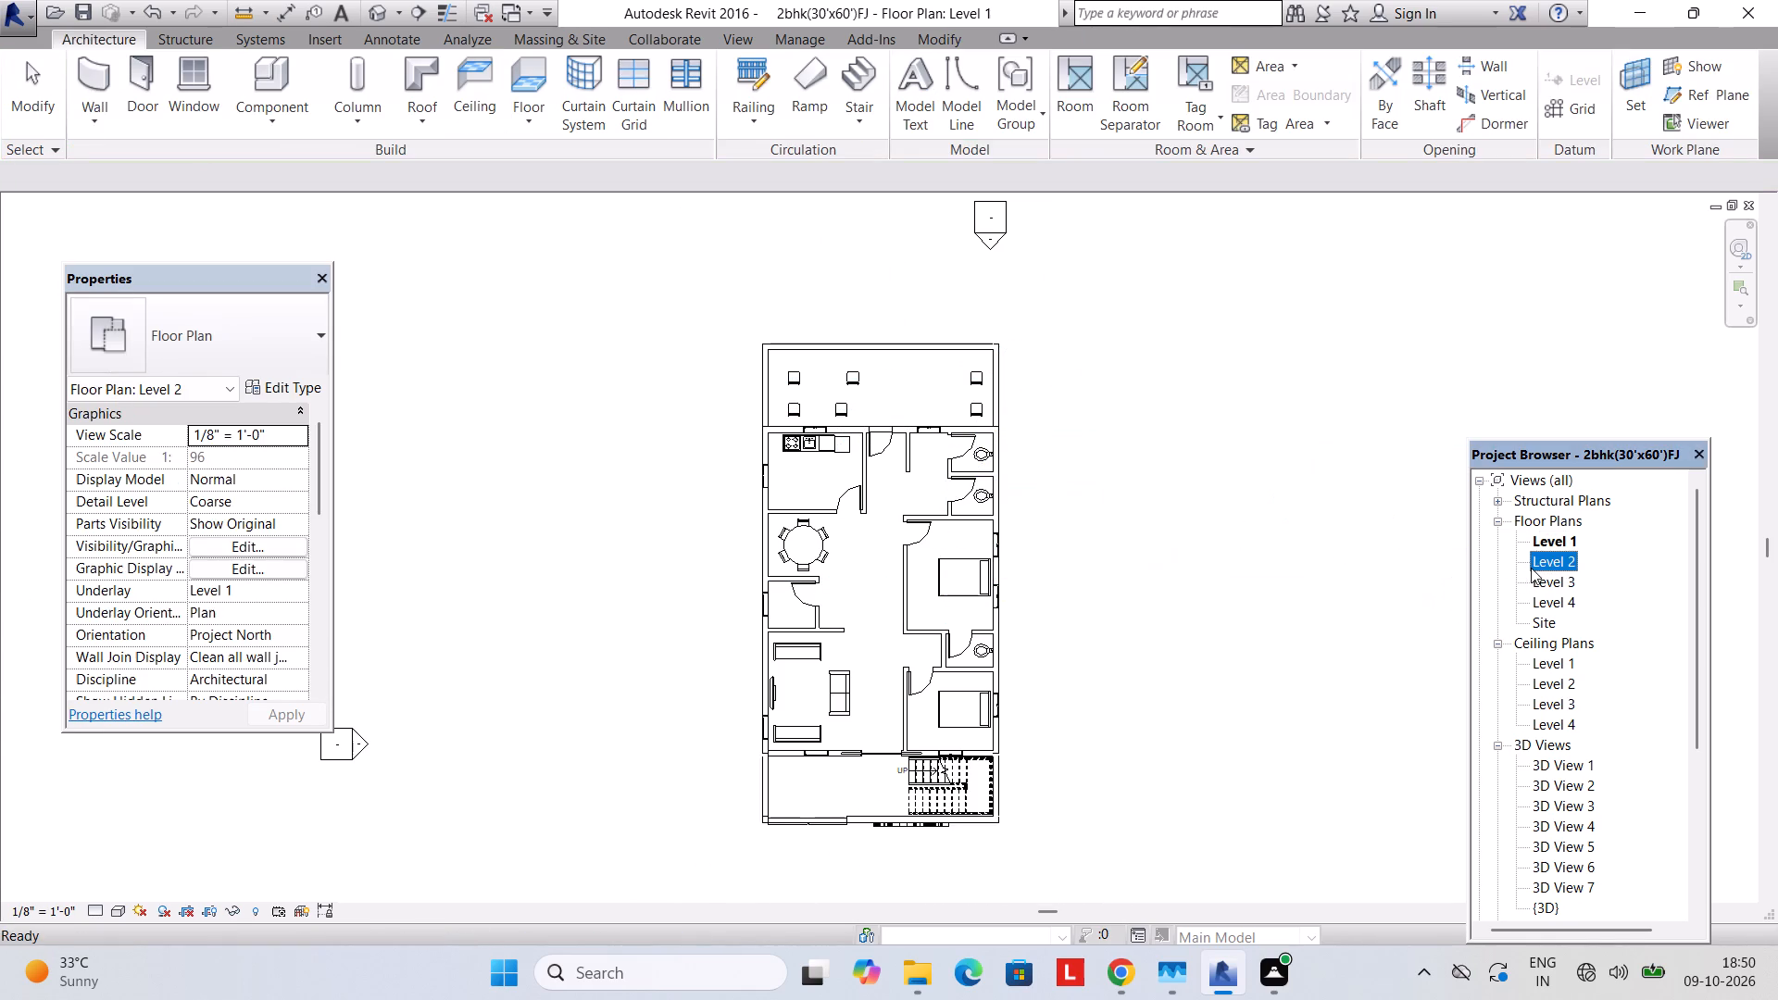
double_click(1574, 556)
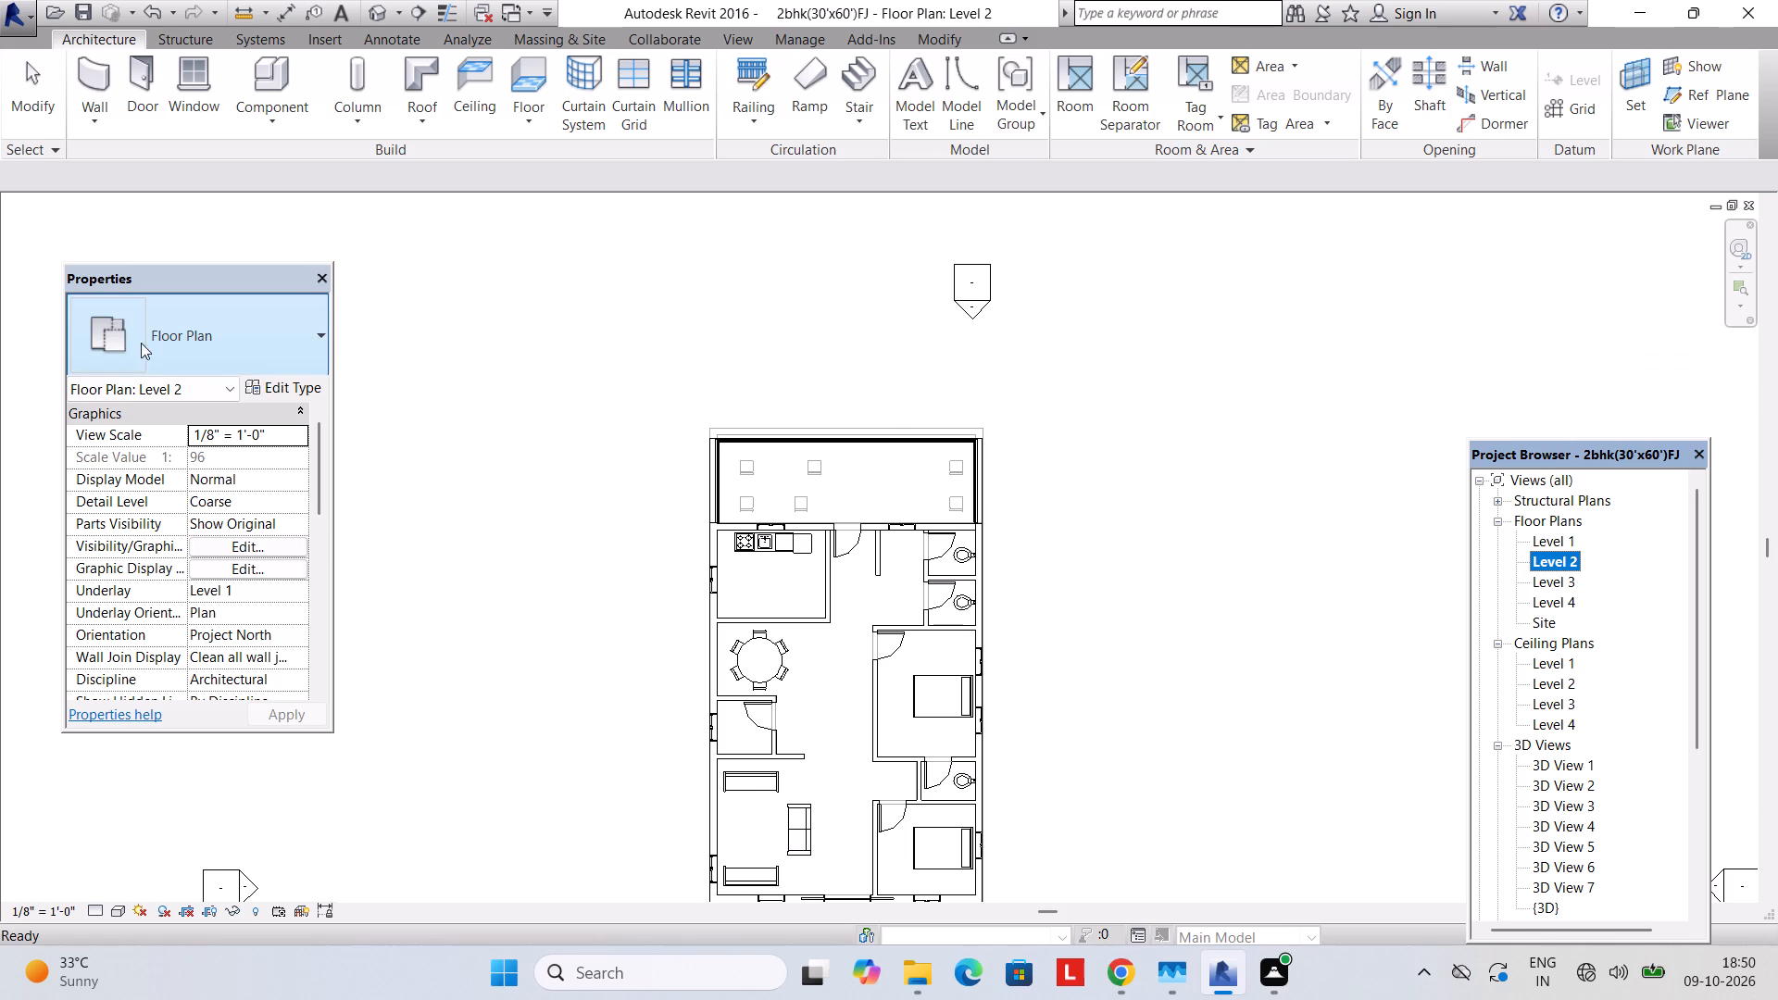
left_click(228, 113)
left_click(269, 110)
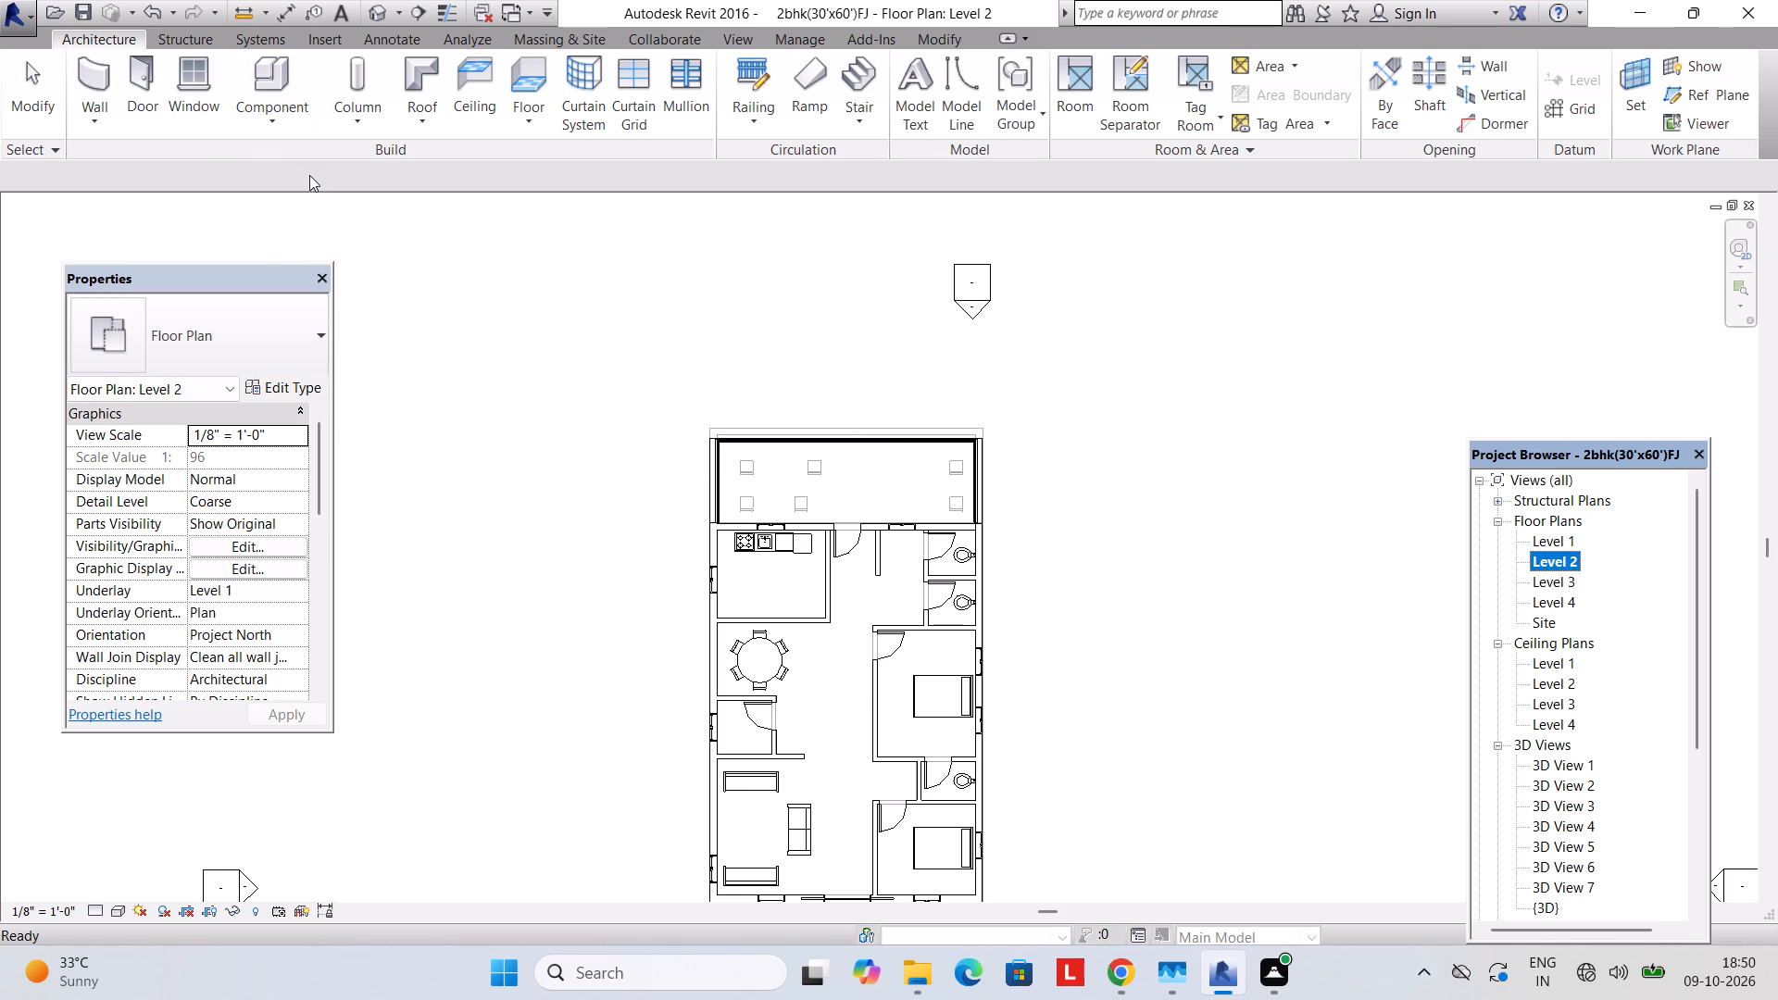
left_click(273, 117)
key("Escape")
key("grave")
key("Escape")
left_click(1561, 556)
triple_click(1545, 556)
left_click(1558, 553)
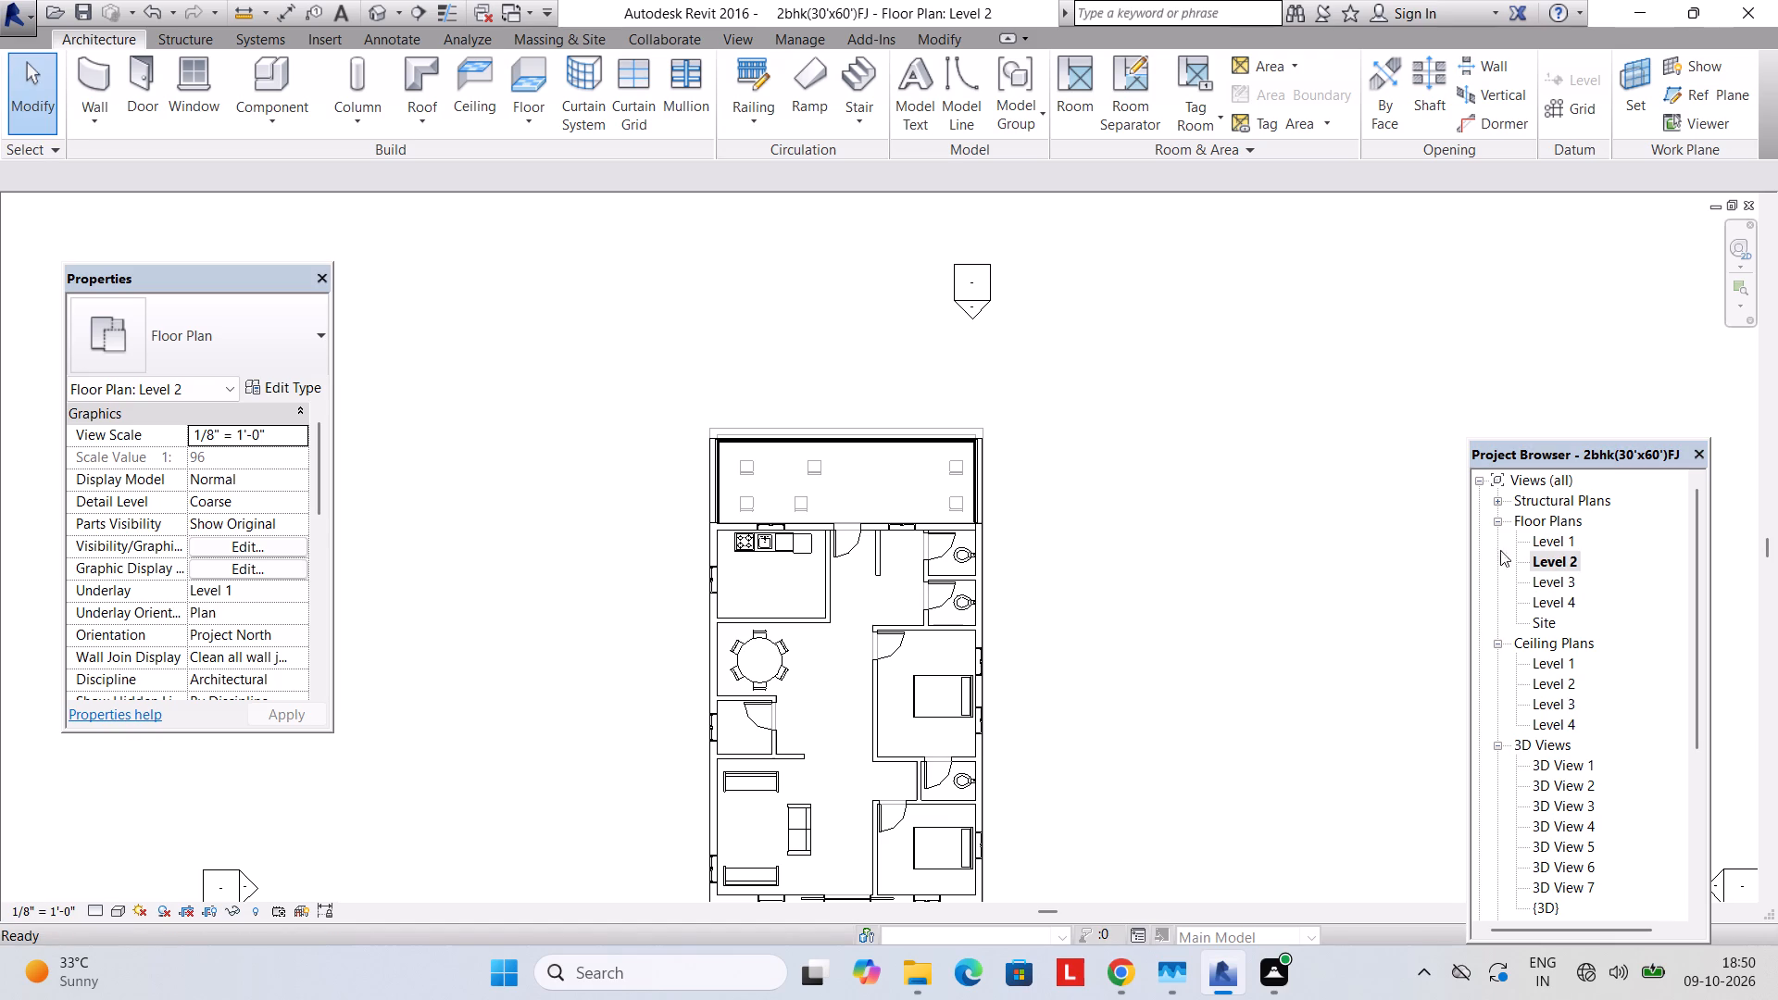
Place five Chair-Breuer chairs on the Level 2 rear balcony, three at the kitchen end and two toward the toilet end.
left_click(283, 105)
left_click(310, 170)
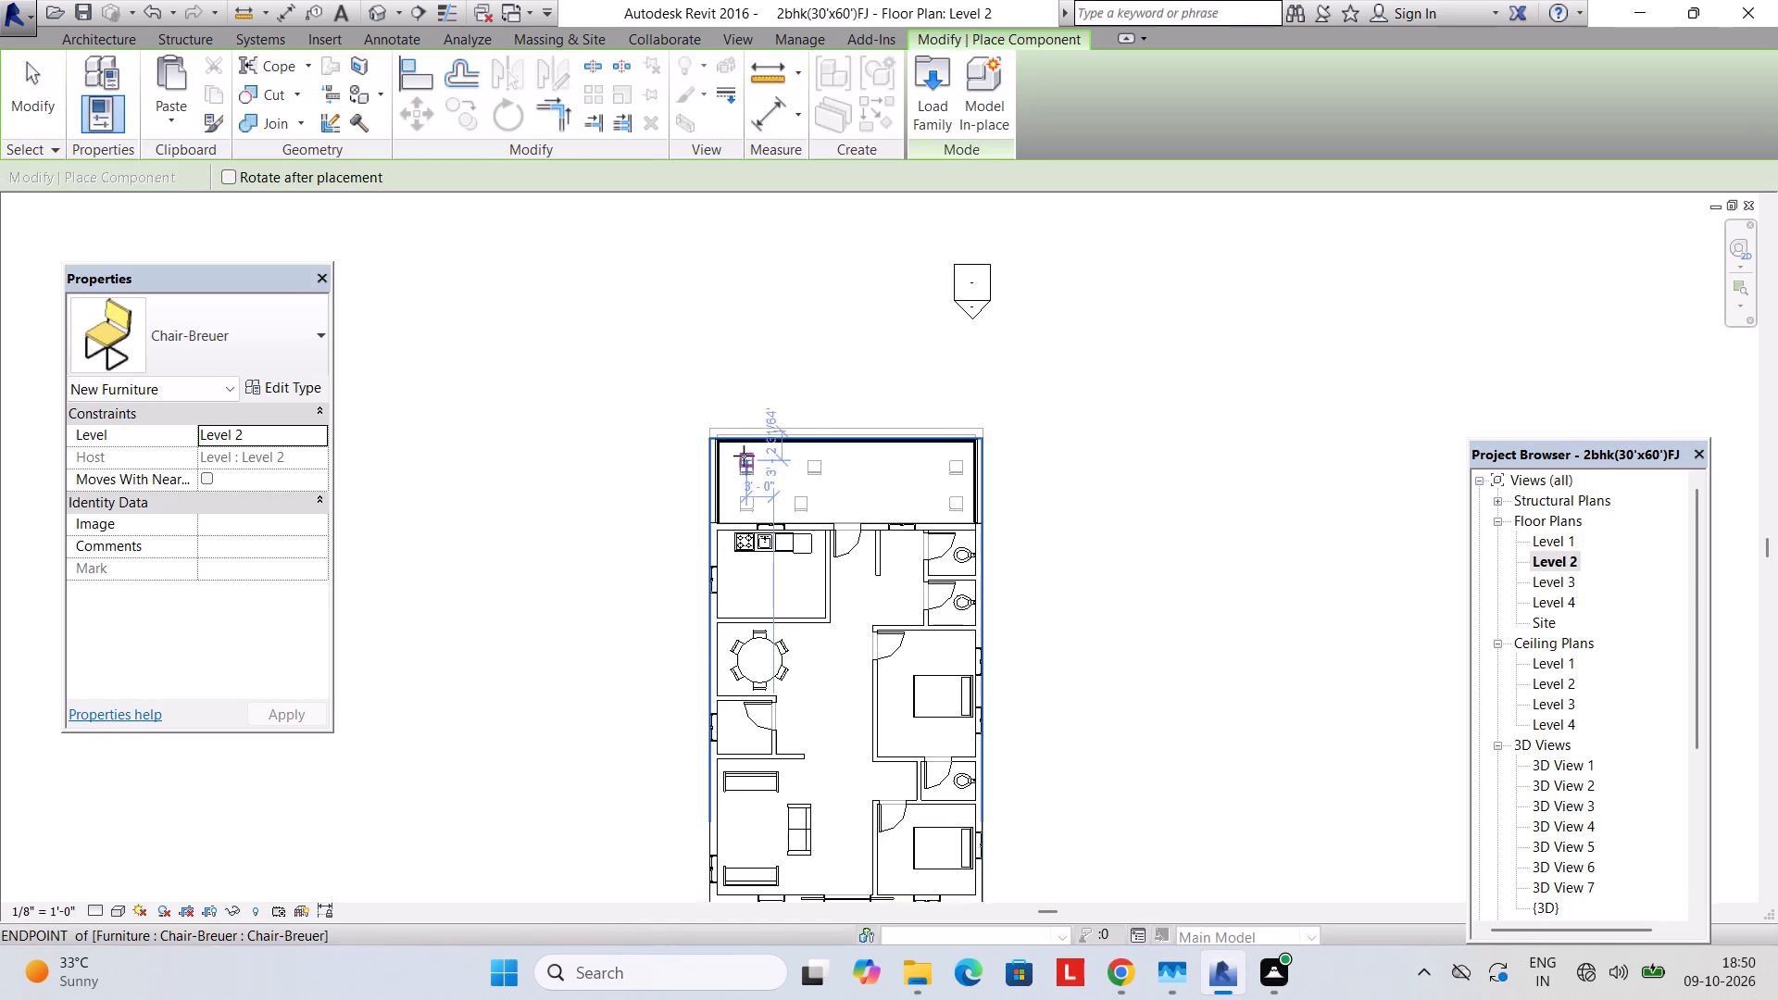
left_click(745, 460)
left_click(745, 490)
left_click(794, 461)
left_click(780, 497)
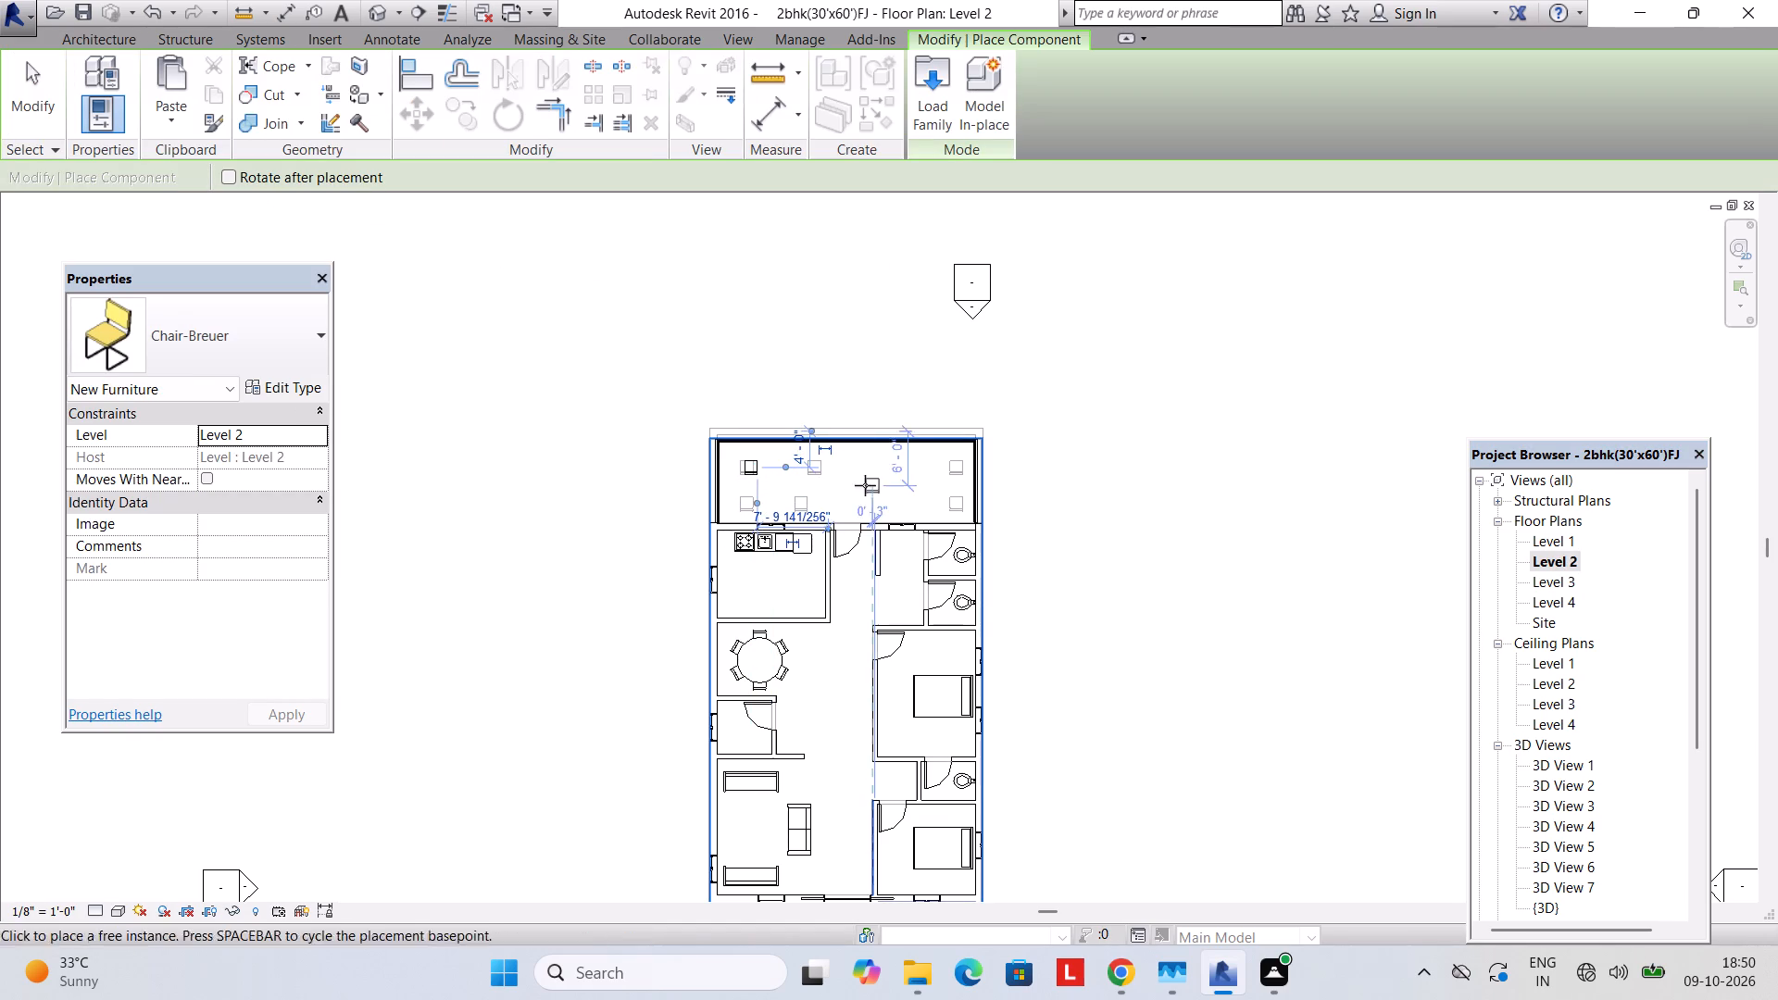
scroll(773, 467, "up", 5)
left_click(771, 459)
left_click(724, 525)
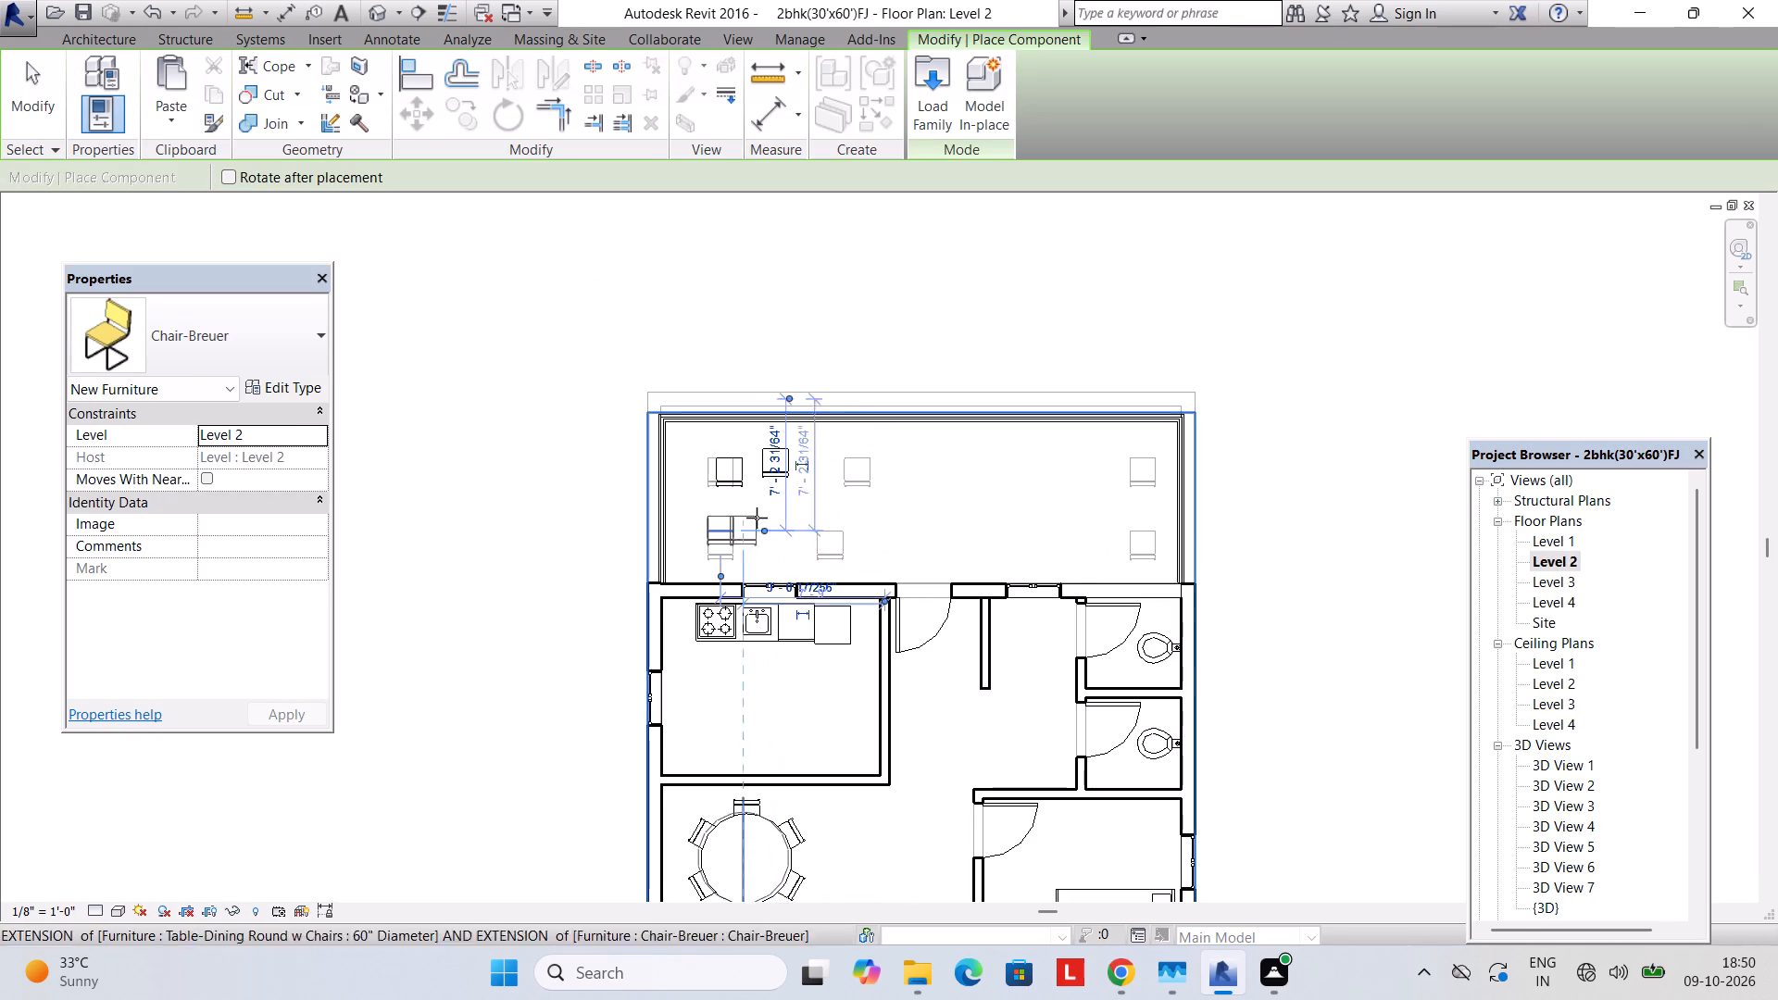
left_click(760, 518)
left_click(1057, 483)
left_click(1048, 548)
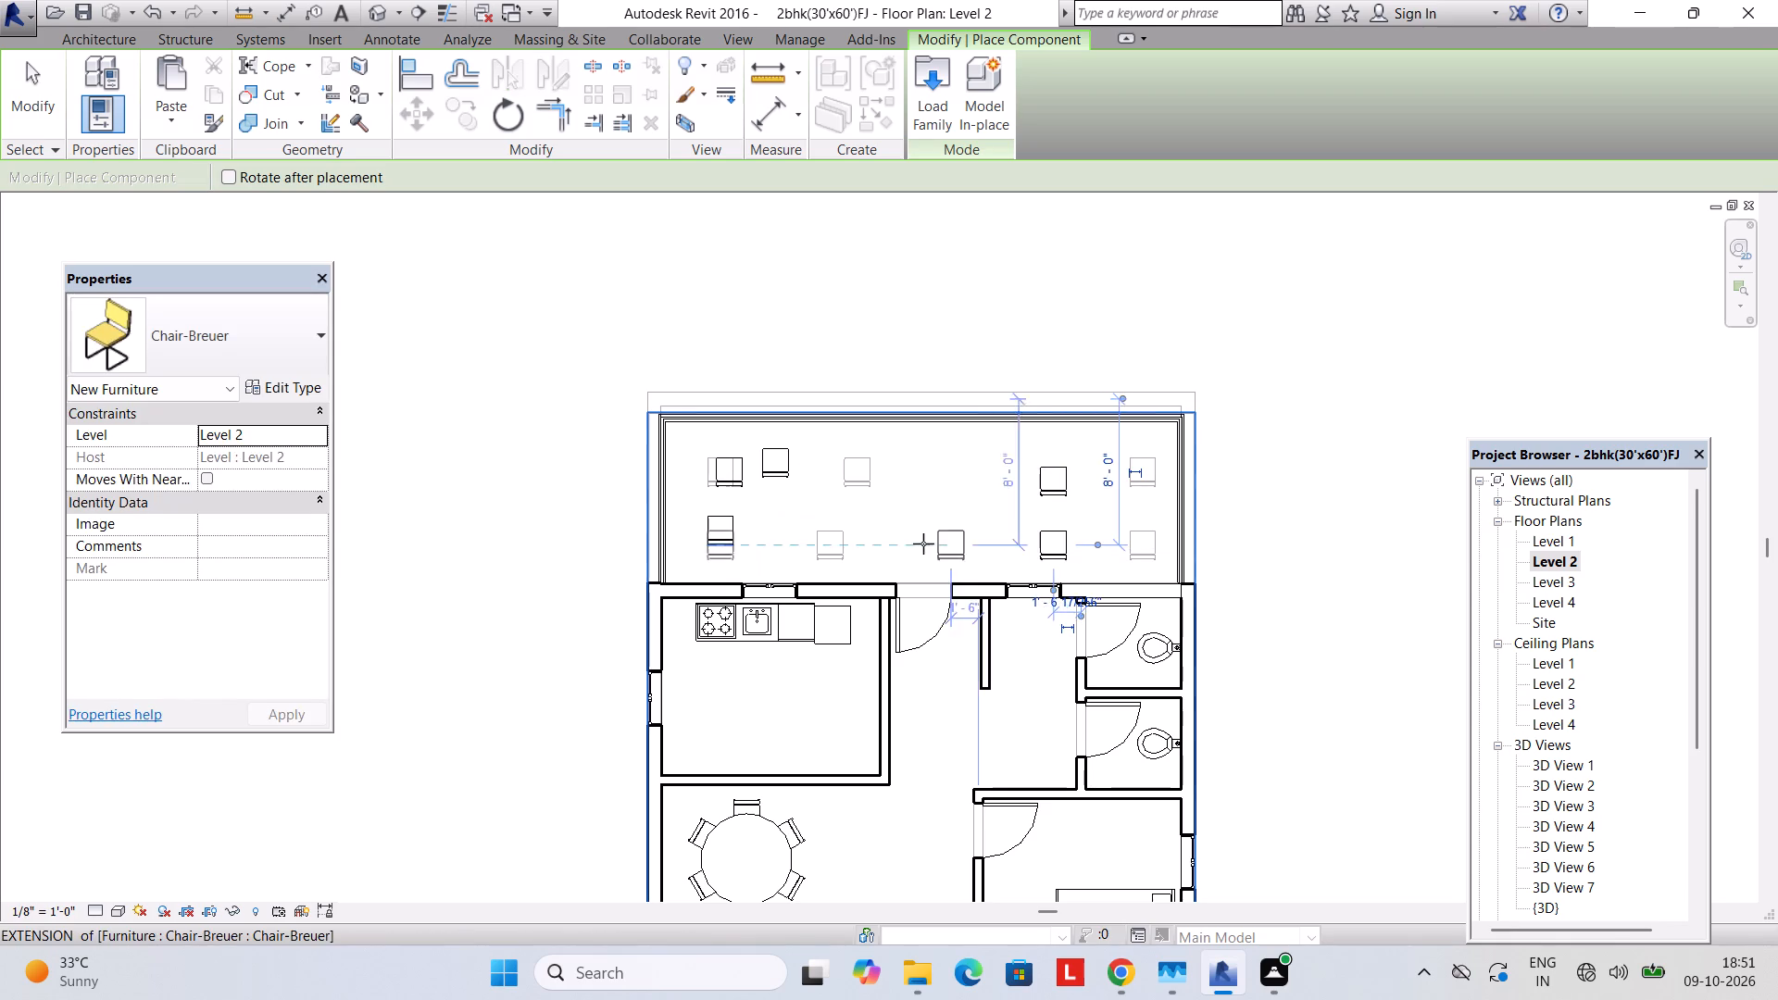
Place three Chair-Breuer chairs side by side along the outer edge of the Level 2 front balcony, beside the staircase.
scroll(930, 528, "down", 3)
middle_click_drag(915, 540, 920, 288)
middle_click_drag(891, 623, 889, 381)
scroll(800, 652, "up", 2)
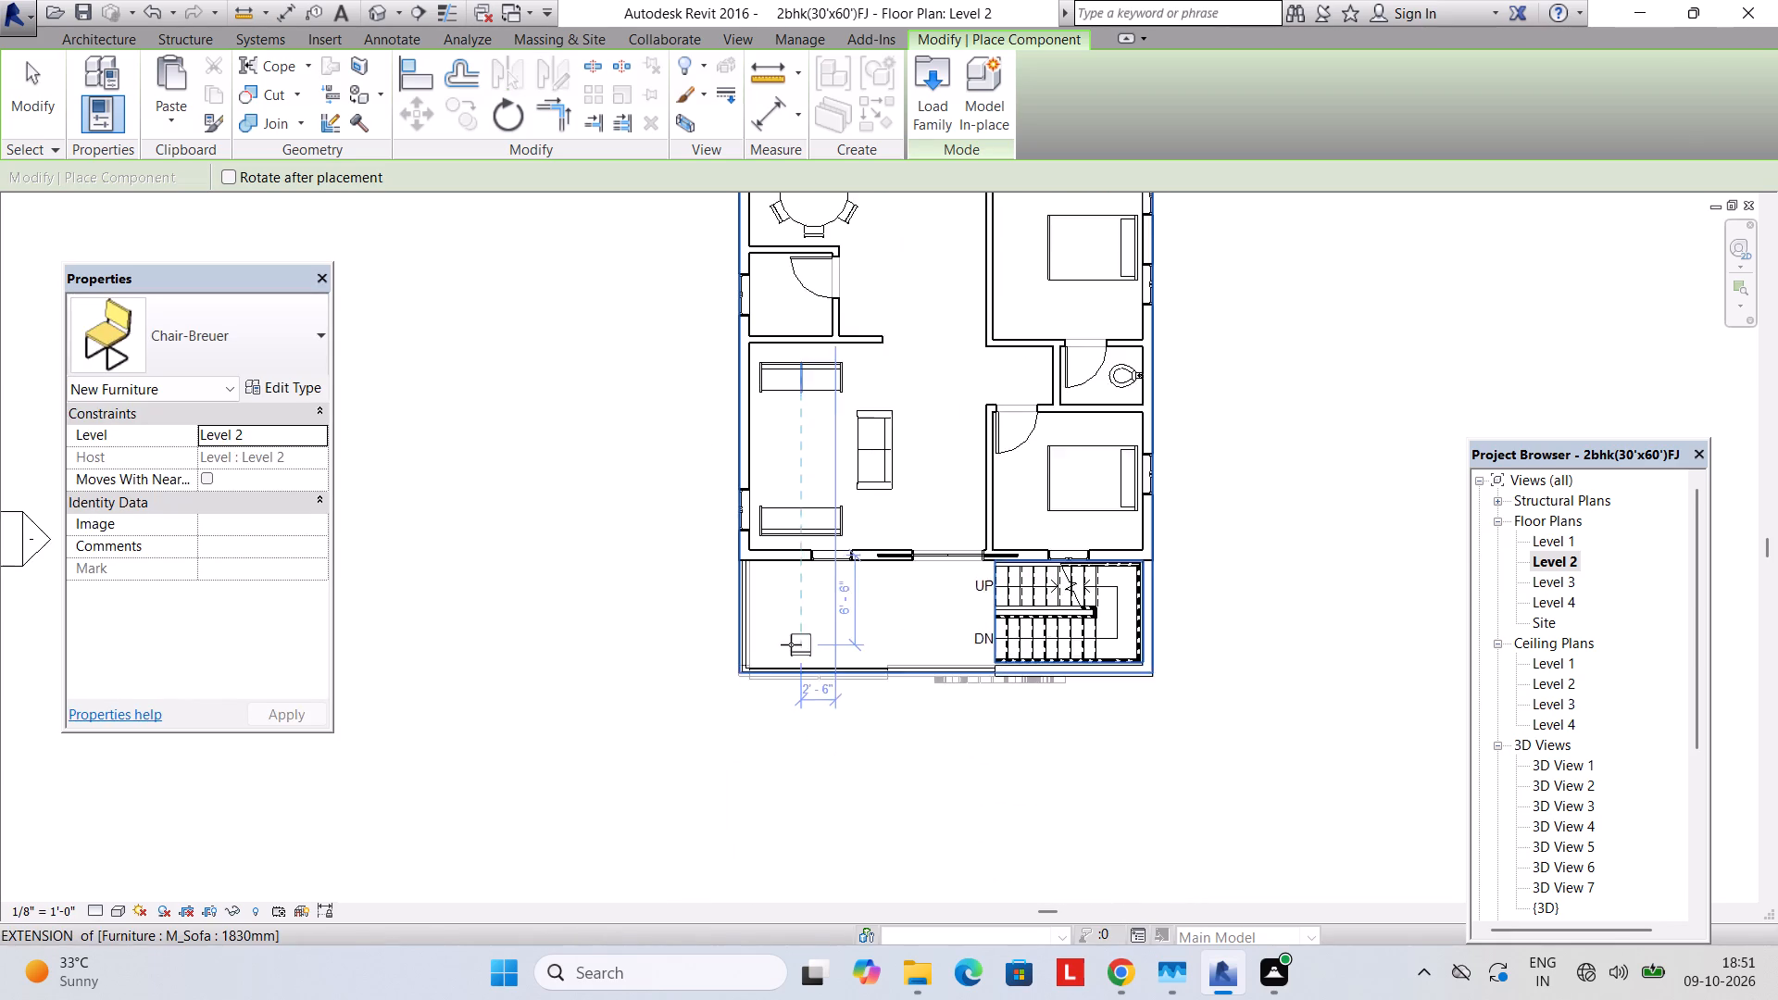
scroll(791, 644, "up", 2)
left_click(777, 645)
left_click(828, 649)
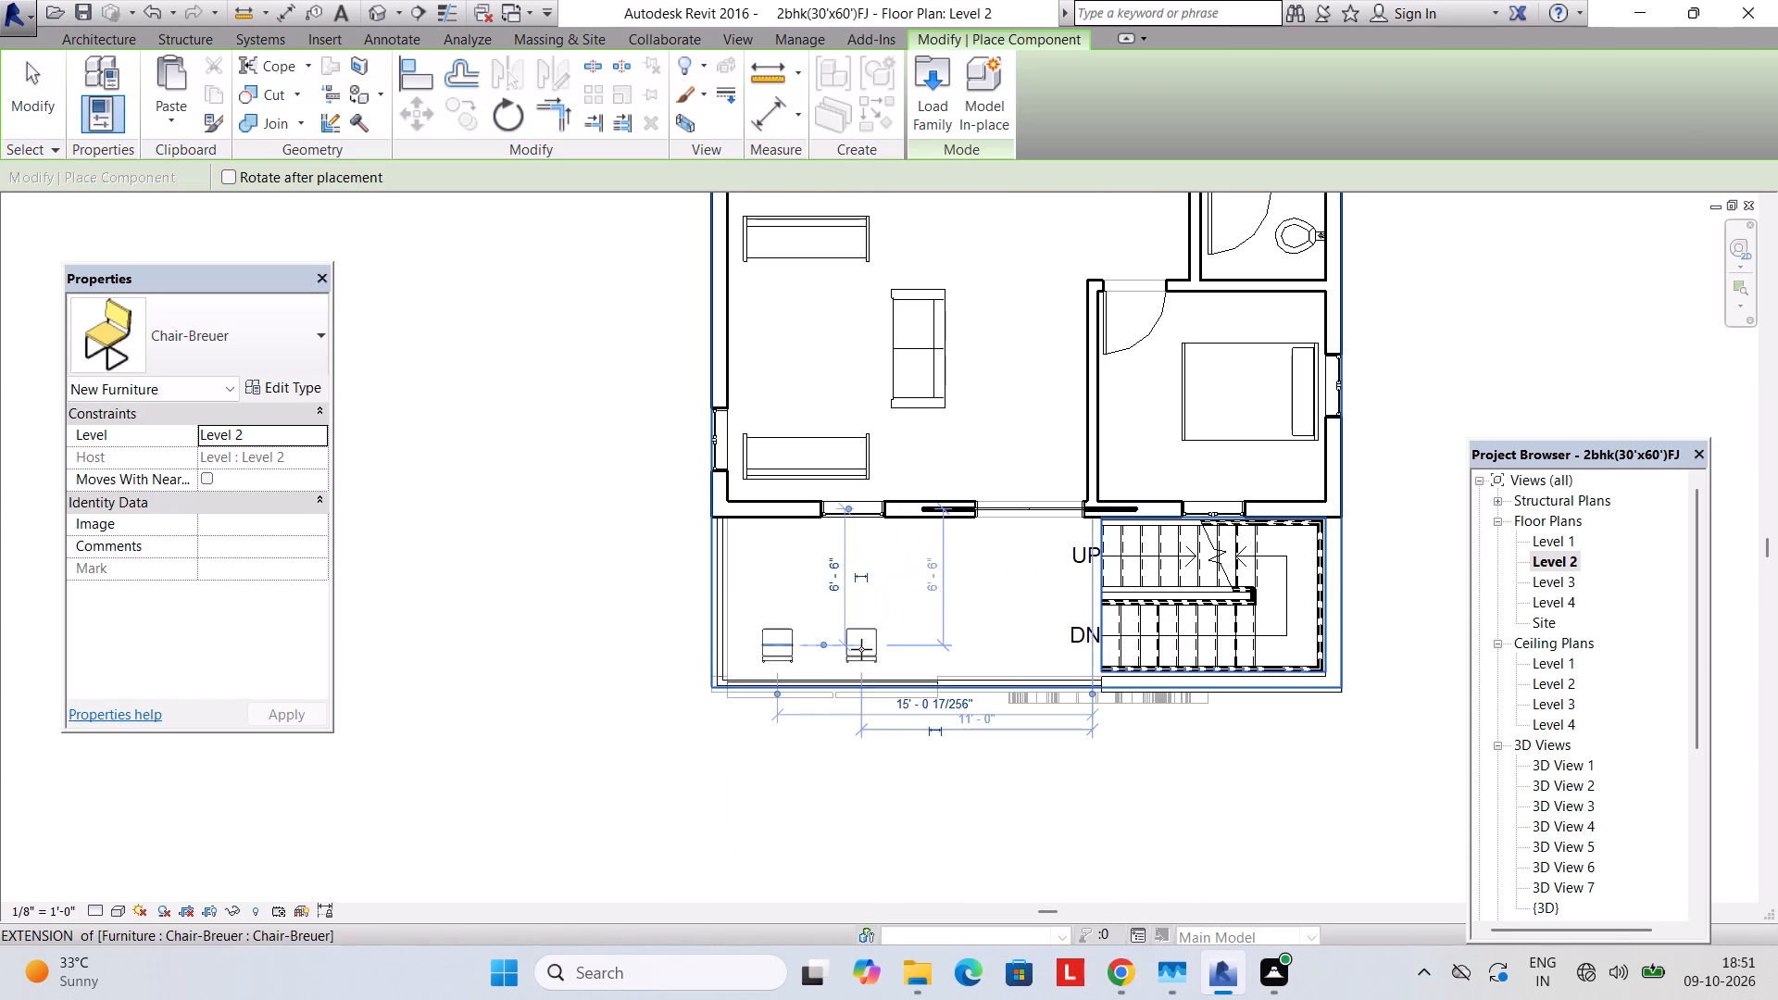
left_click(861, 649)
left_click(824, 648)
key("Escape")
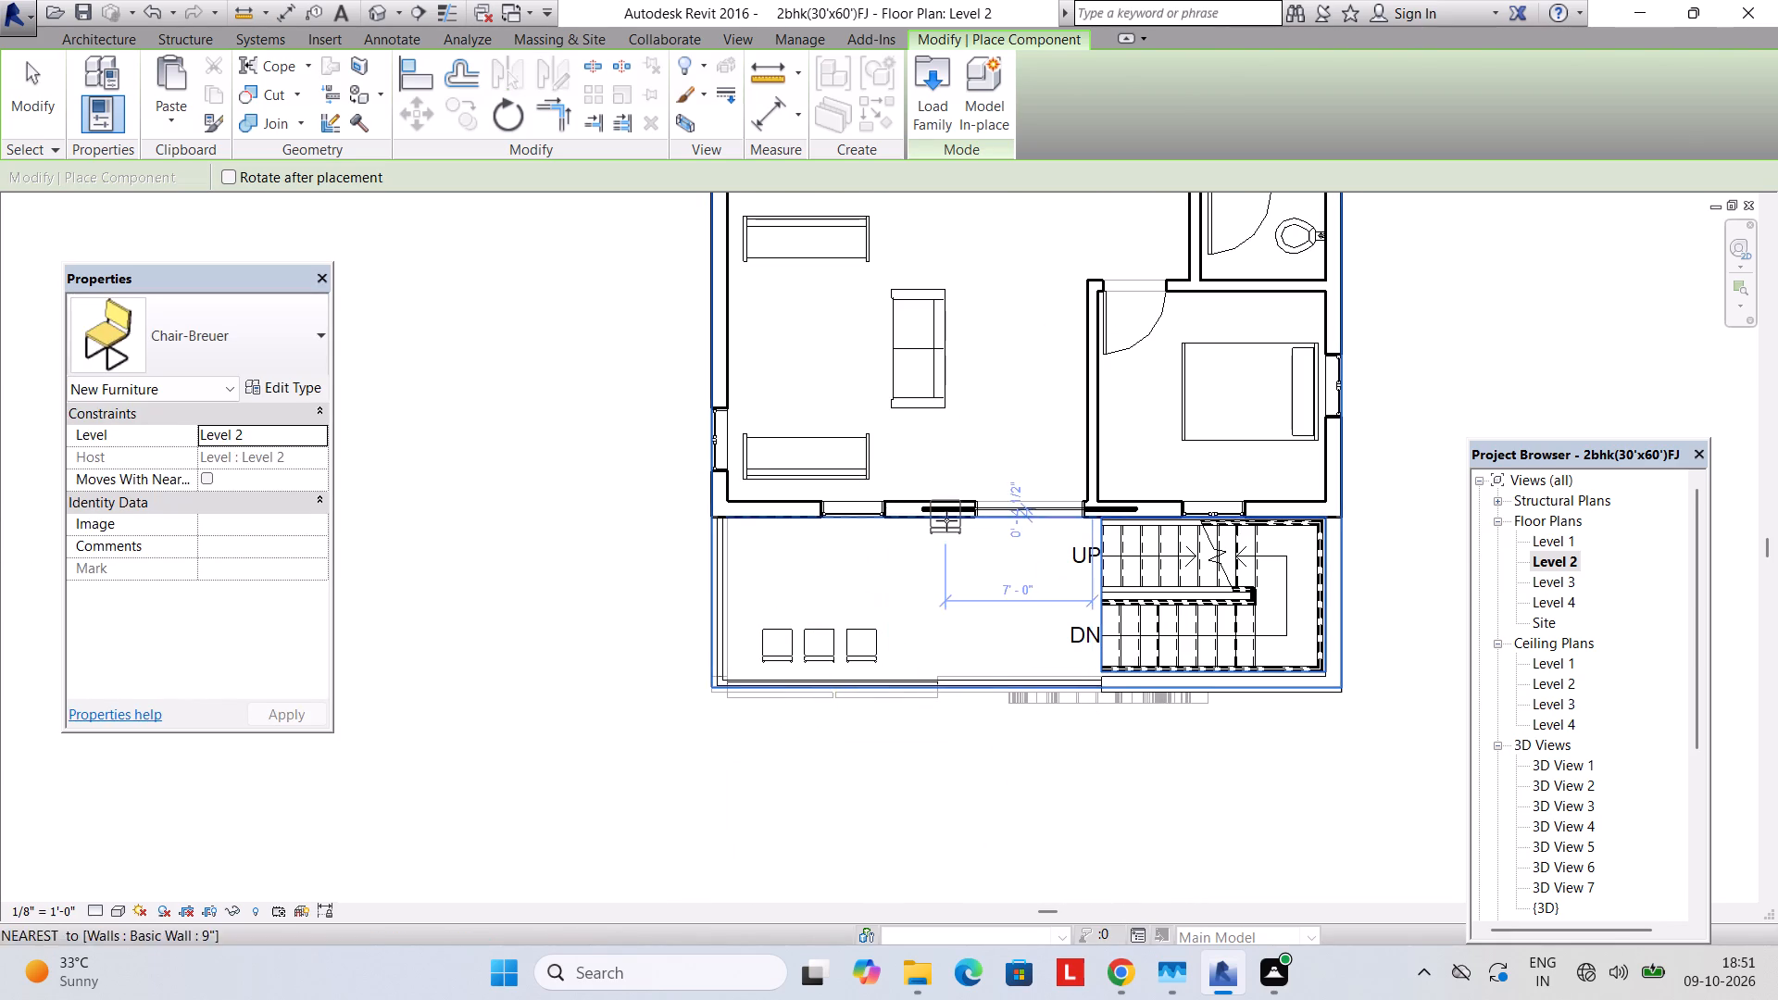
key("Escape")
Open the default 3D view.
left_click(695, 36)
left_click(719, 35)
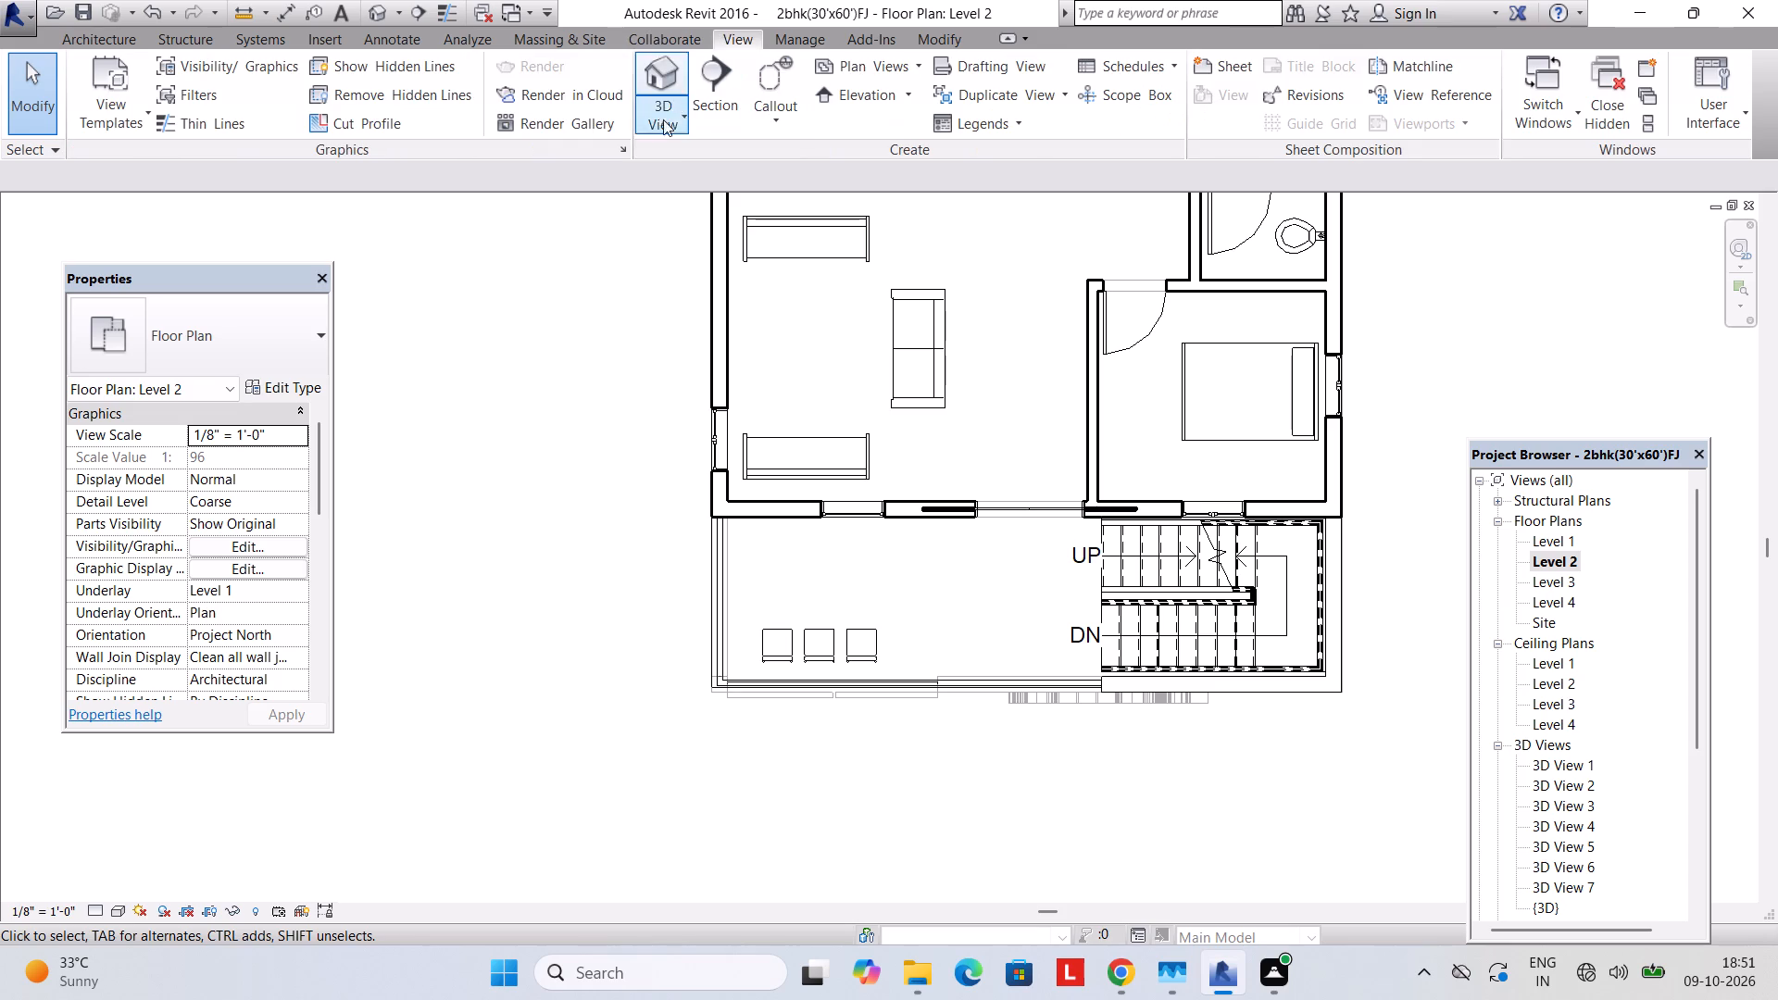
left_click(636, 135)
left_click(643, 128)
left_click(655, 147)
Rotate the three Level 2 front balcony chairs together by 180° so their seats face the railing.
scroll(679, 279, "down", 3)
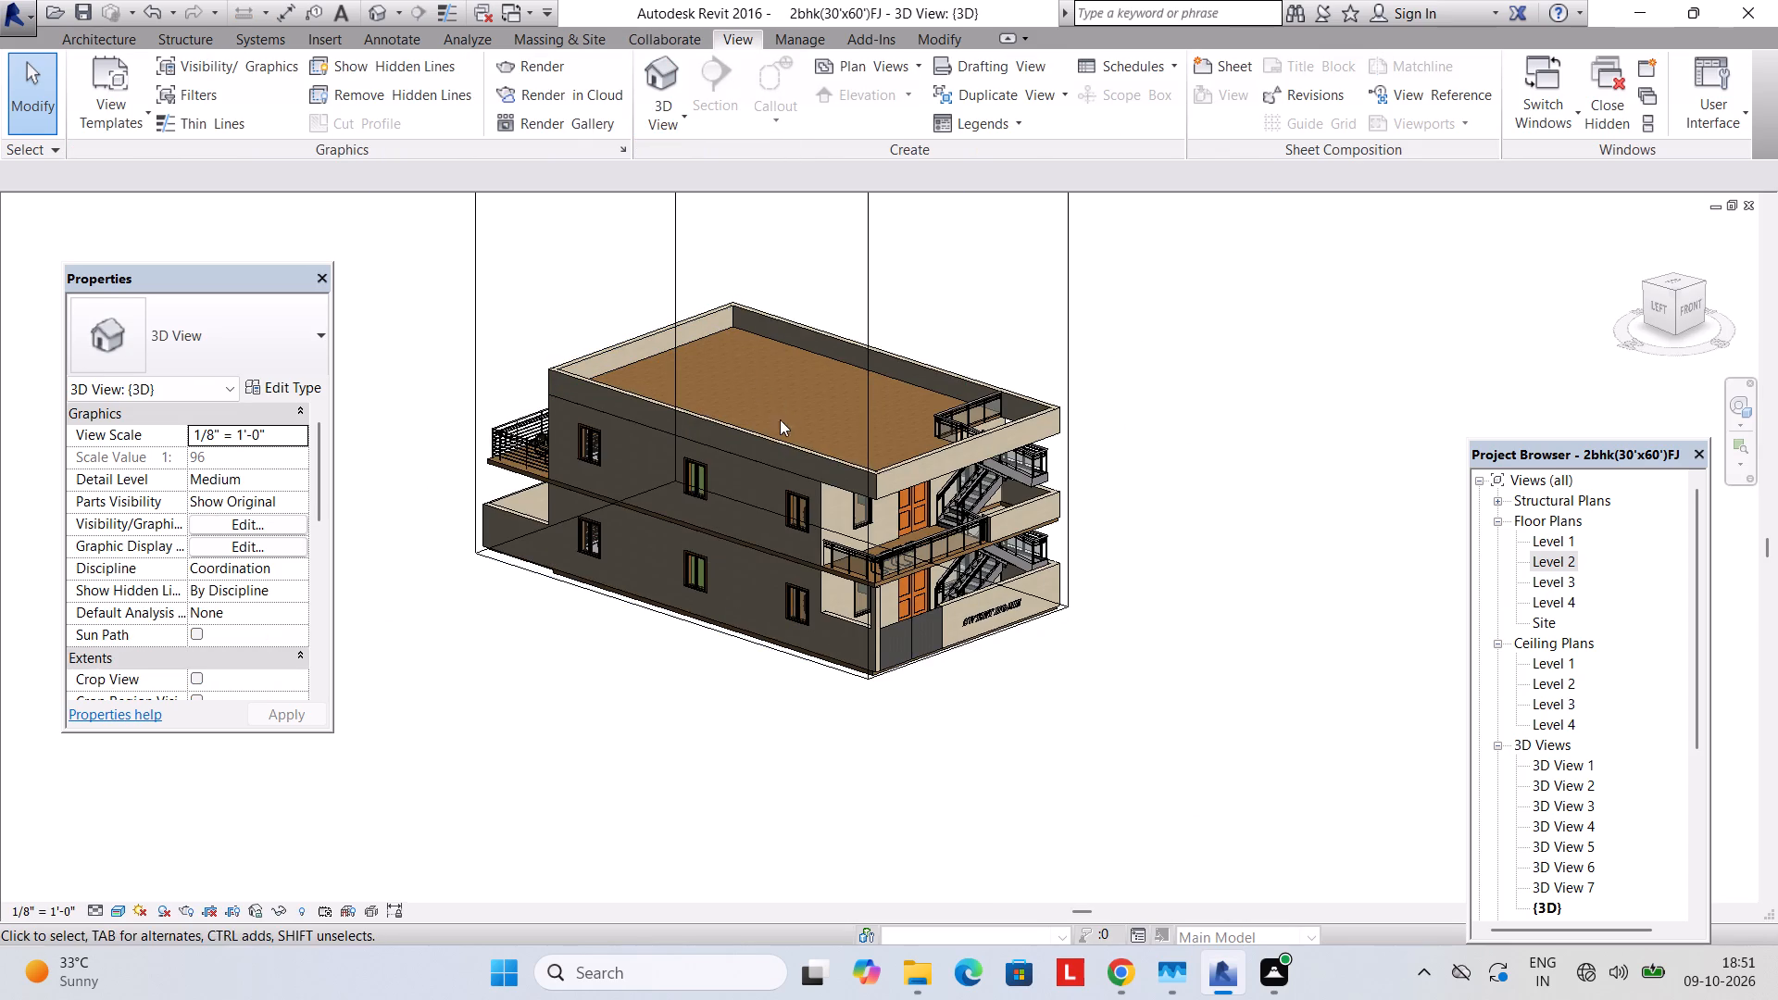
middle_click_drag(780, 419, 737, 517)
scroll(839, 558, "up", 6)
middle_click_drag(899, 621, 803, 504)
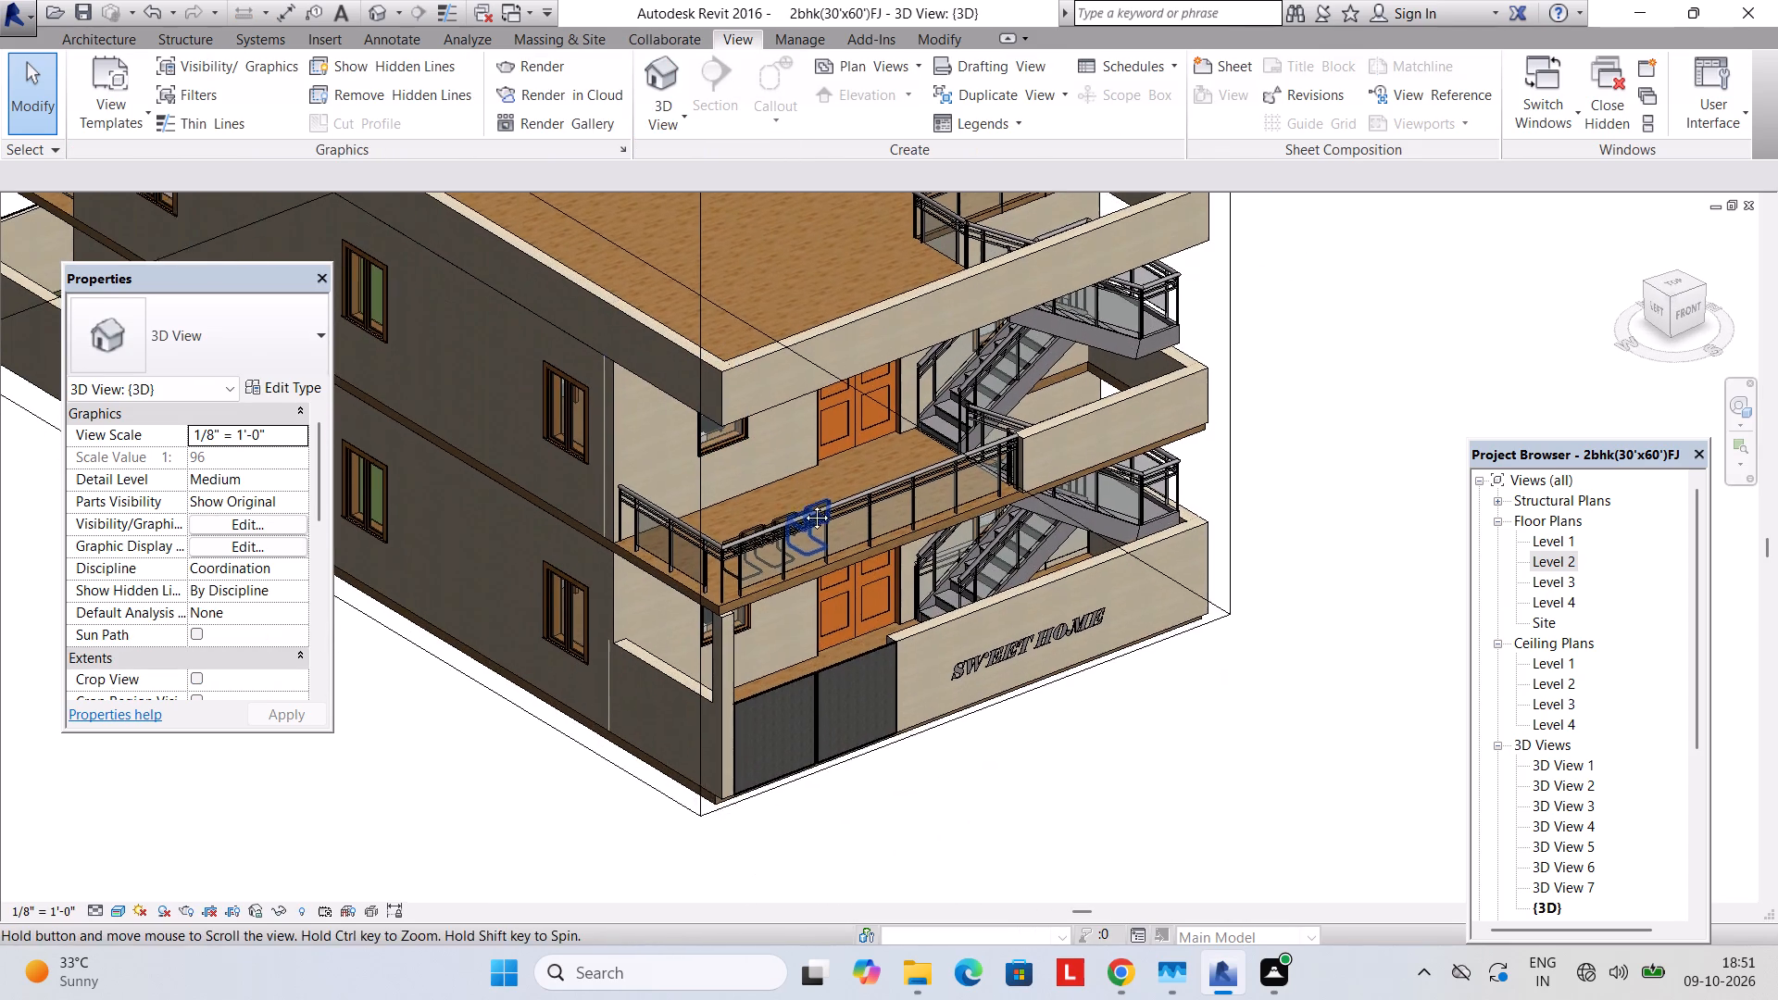
middle_click_drag(803, 504, 804, 504)
middle_click_drag(783, 523, 949, 604, "shift")
left_click(1069, 444)
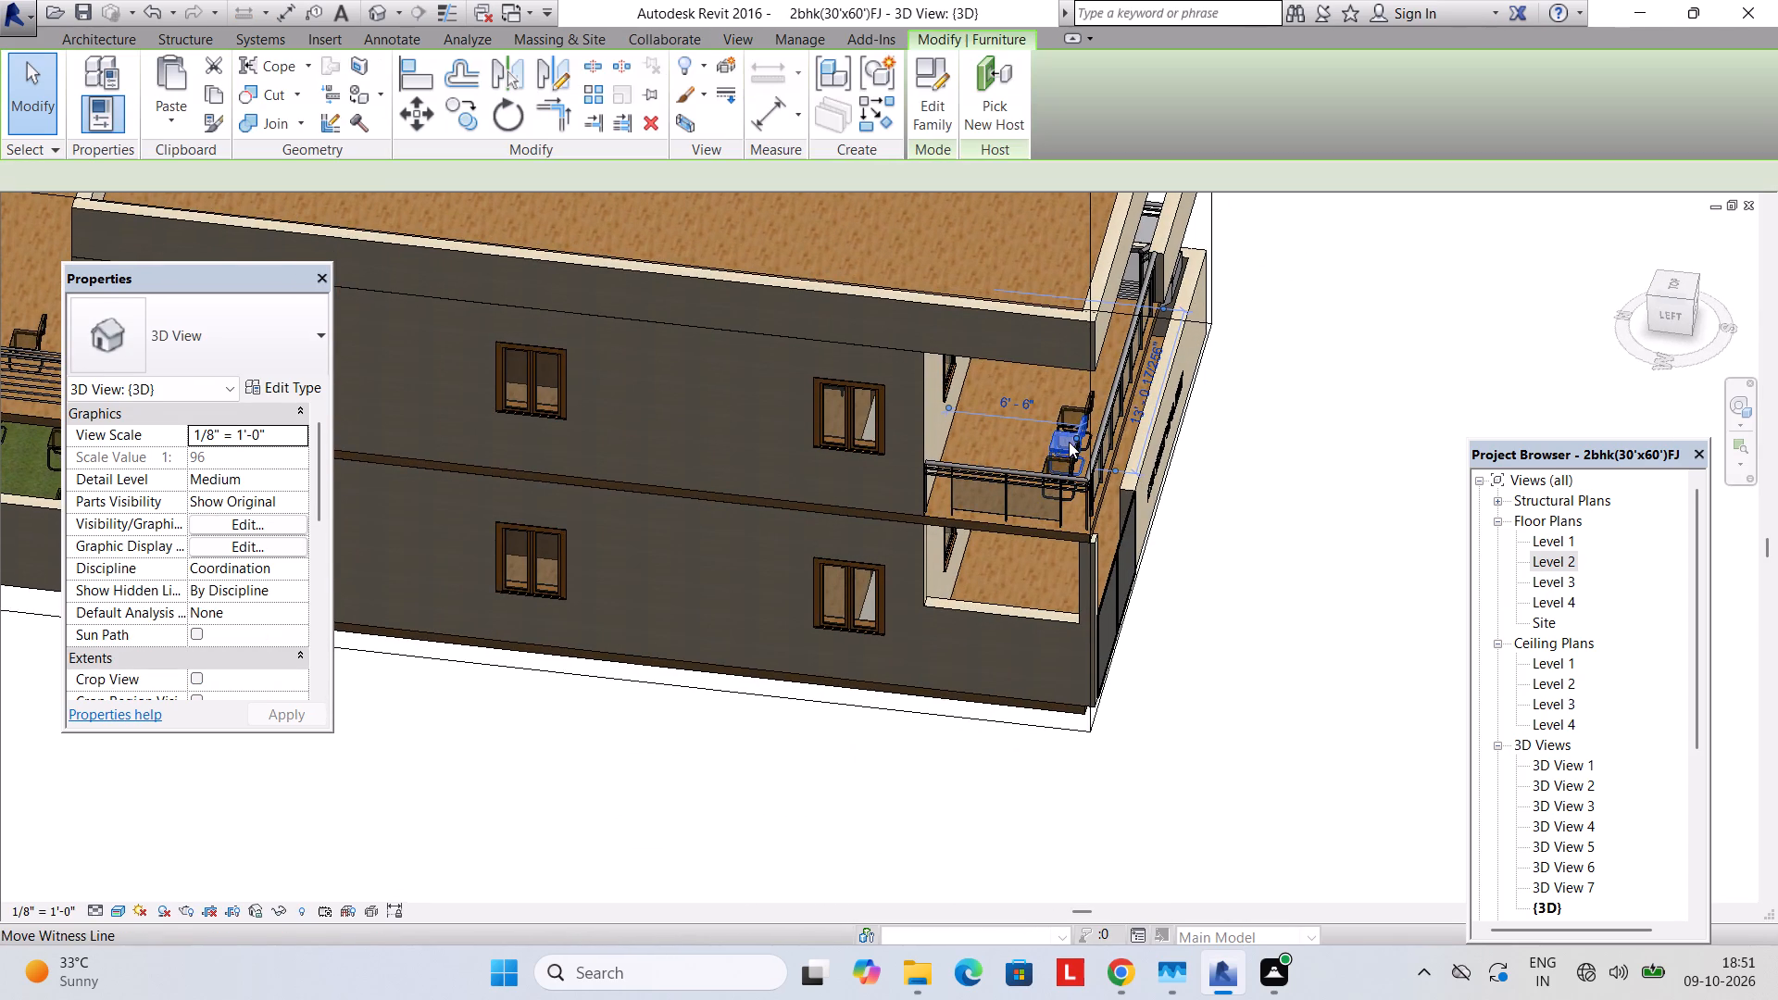
left_click(1078, 405, "ctrl")
left_click(1067, 469, "ctrl")
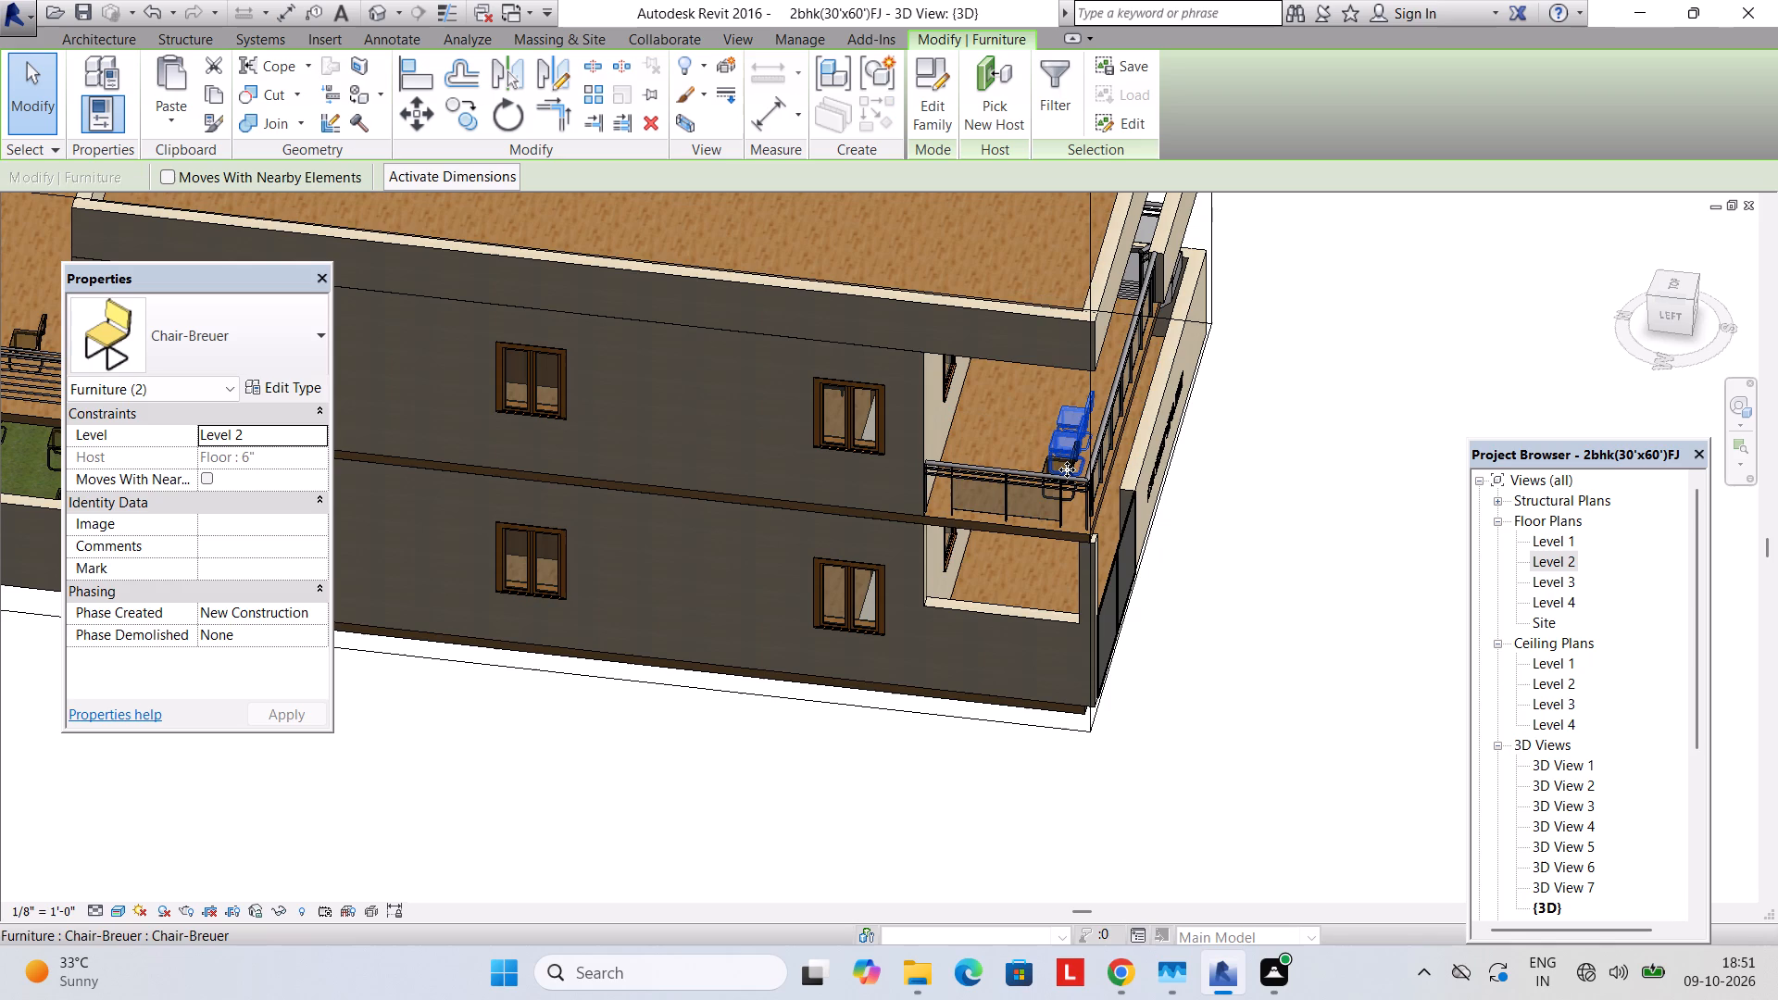
scroll(1066, 466, "up", 2, "ctrl")
scroll(1104, 475, "up", 6)
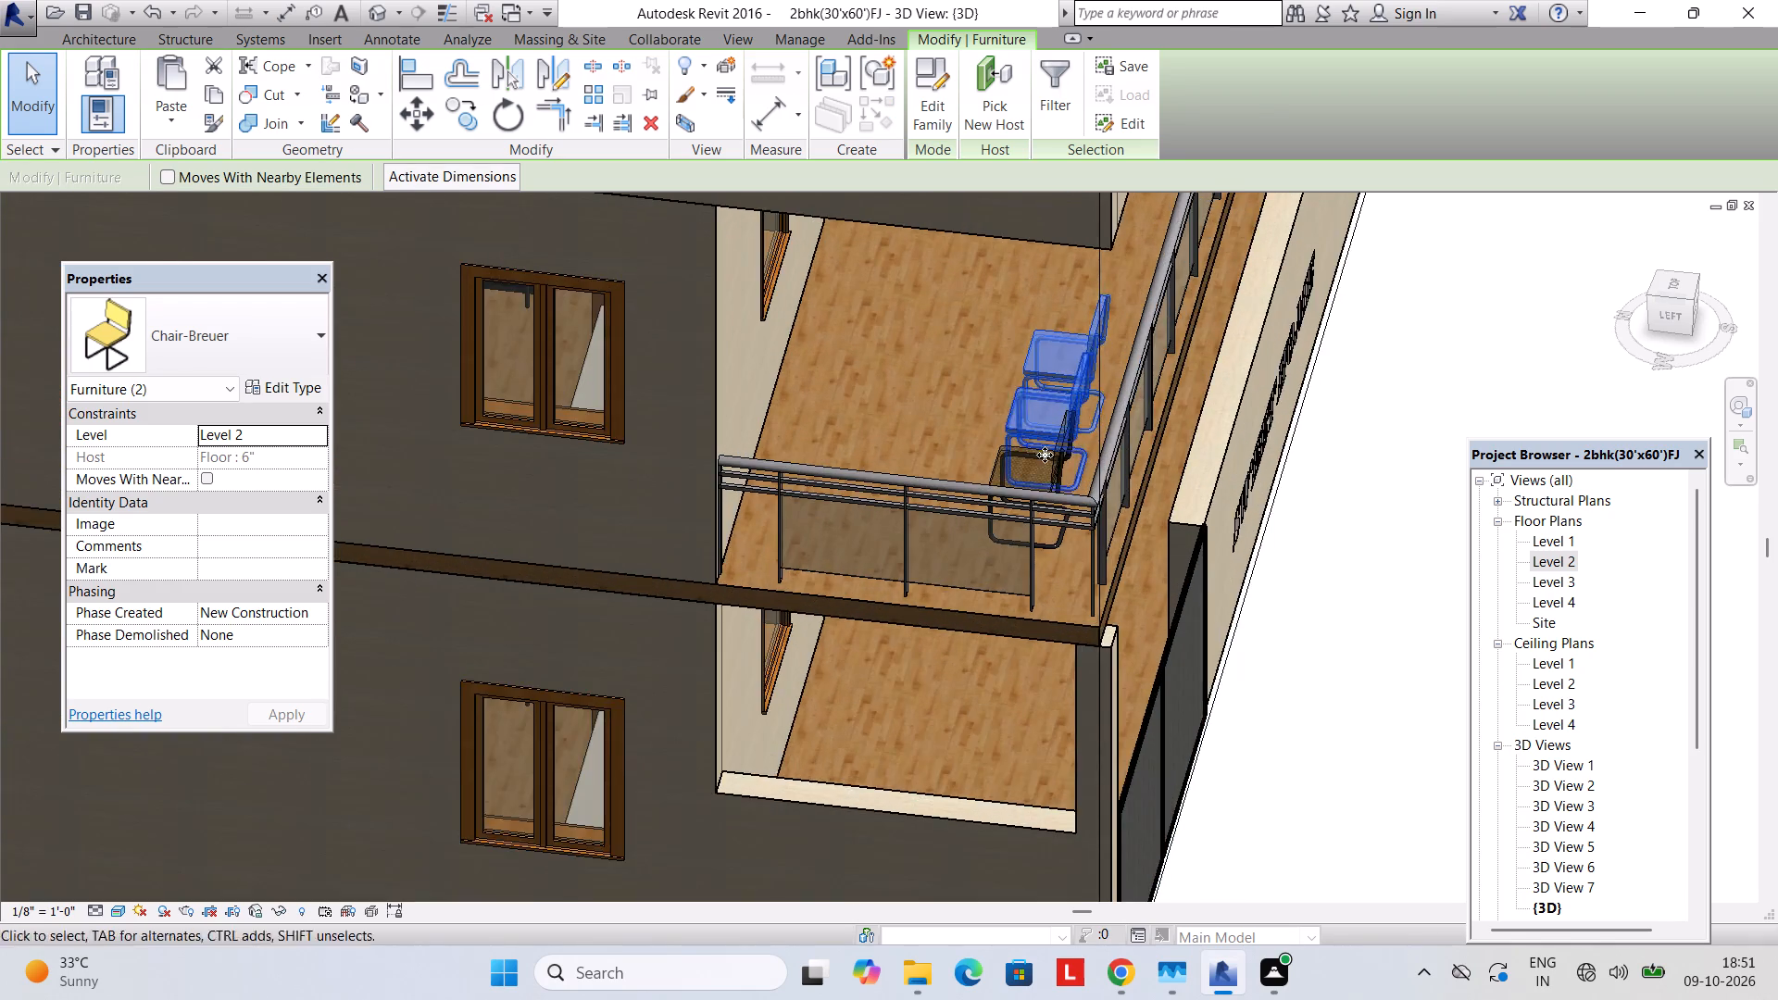
scroll(1046, 462, "up", 1)
middle_click_drag(1046, 467, 1058, 498, "shift")
left_click(1065, 482, "ctrl")
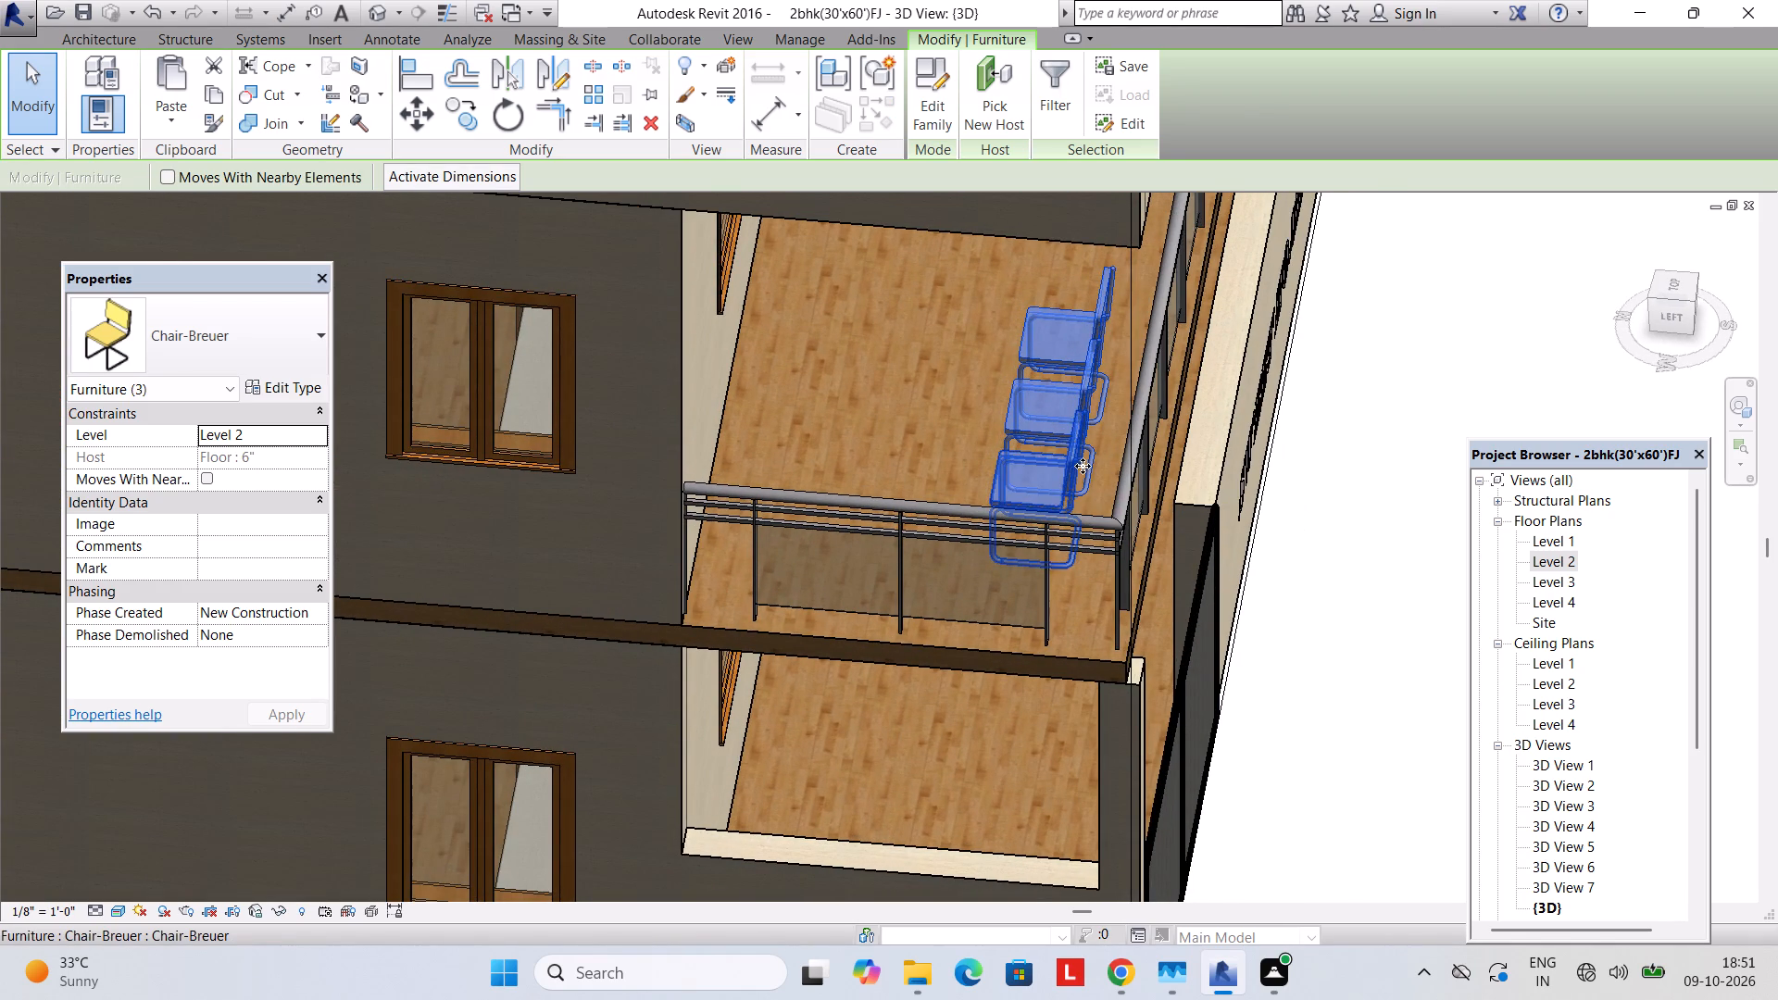
key("space")
key("space")
key("Escape")
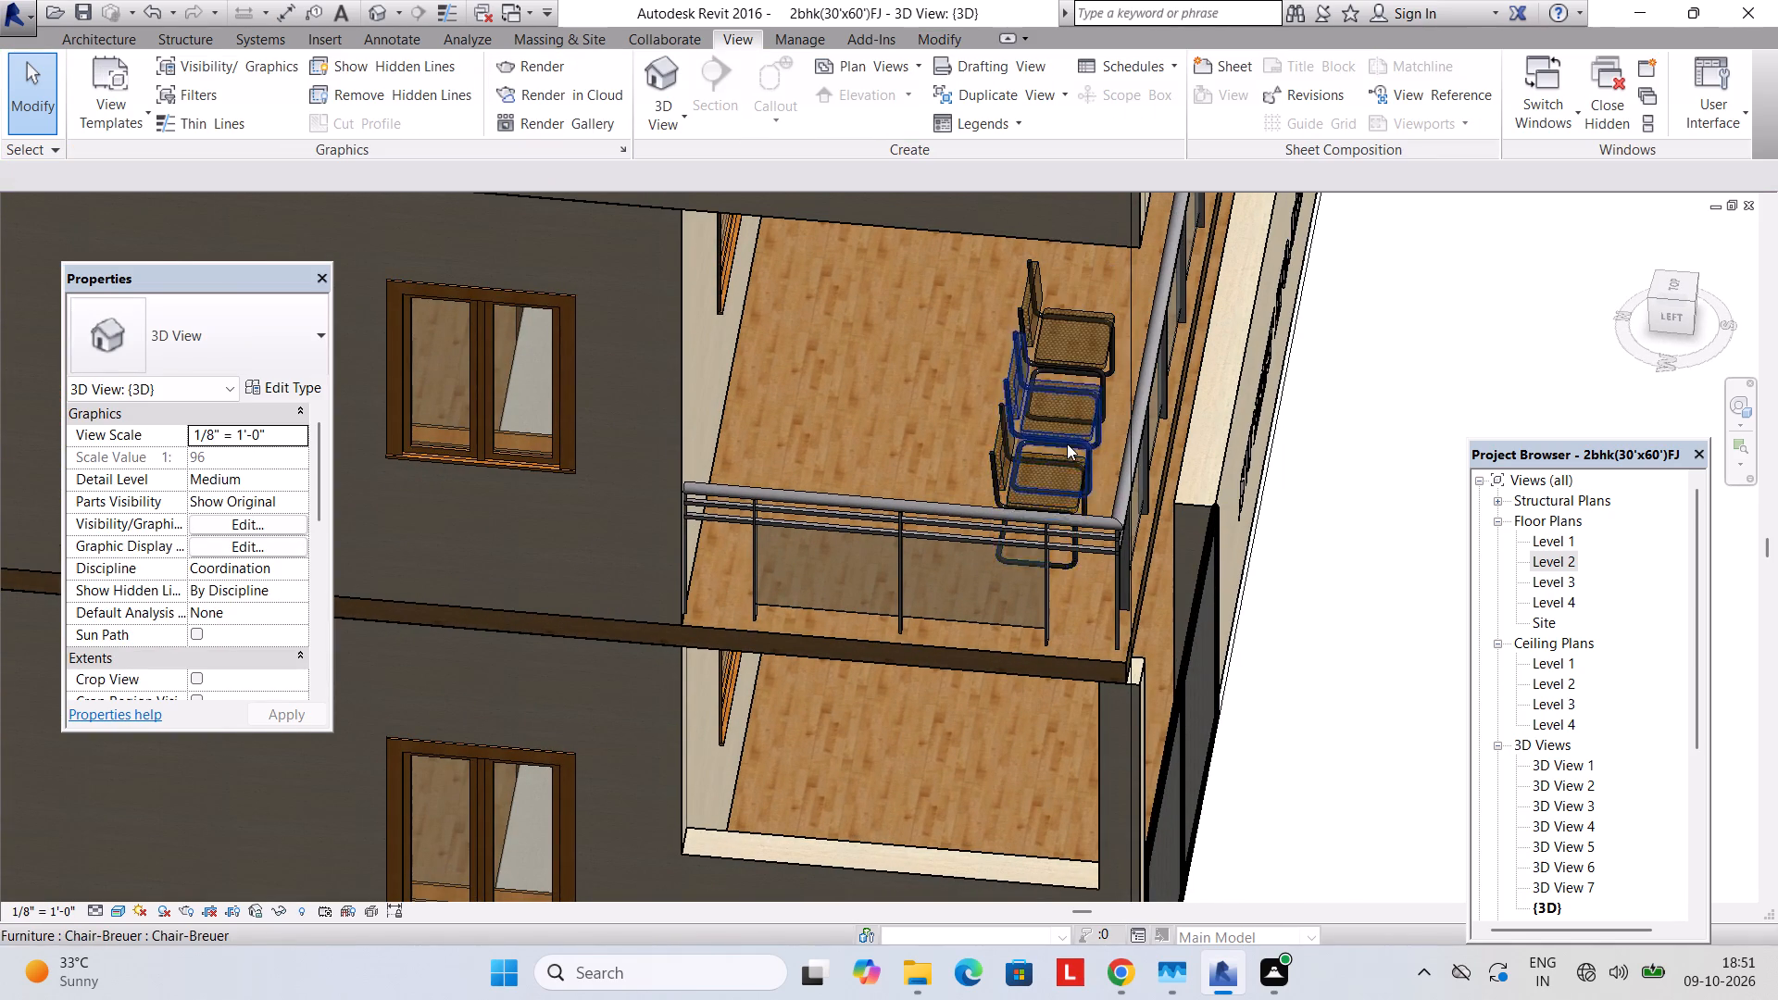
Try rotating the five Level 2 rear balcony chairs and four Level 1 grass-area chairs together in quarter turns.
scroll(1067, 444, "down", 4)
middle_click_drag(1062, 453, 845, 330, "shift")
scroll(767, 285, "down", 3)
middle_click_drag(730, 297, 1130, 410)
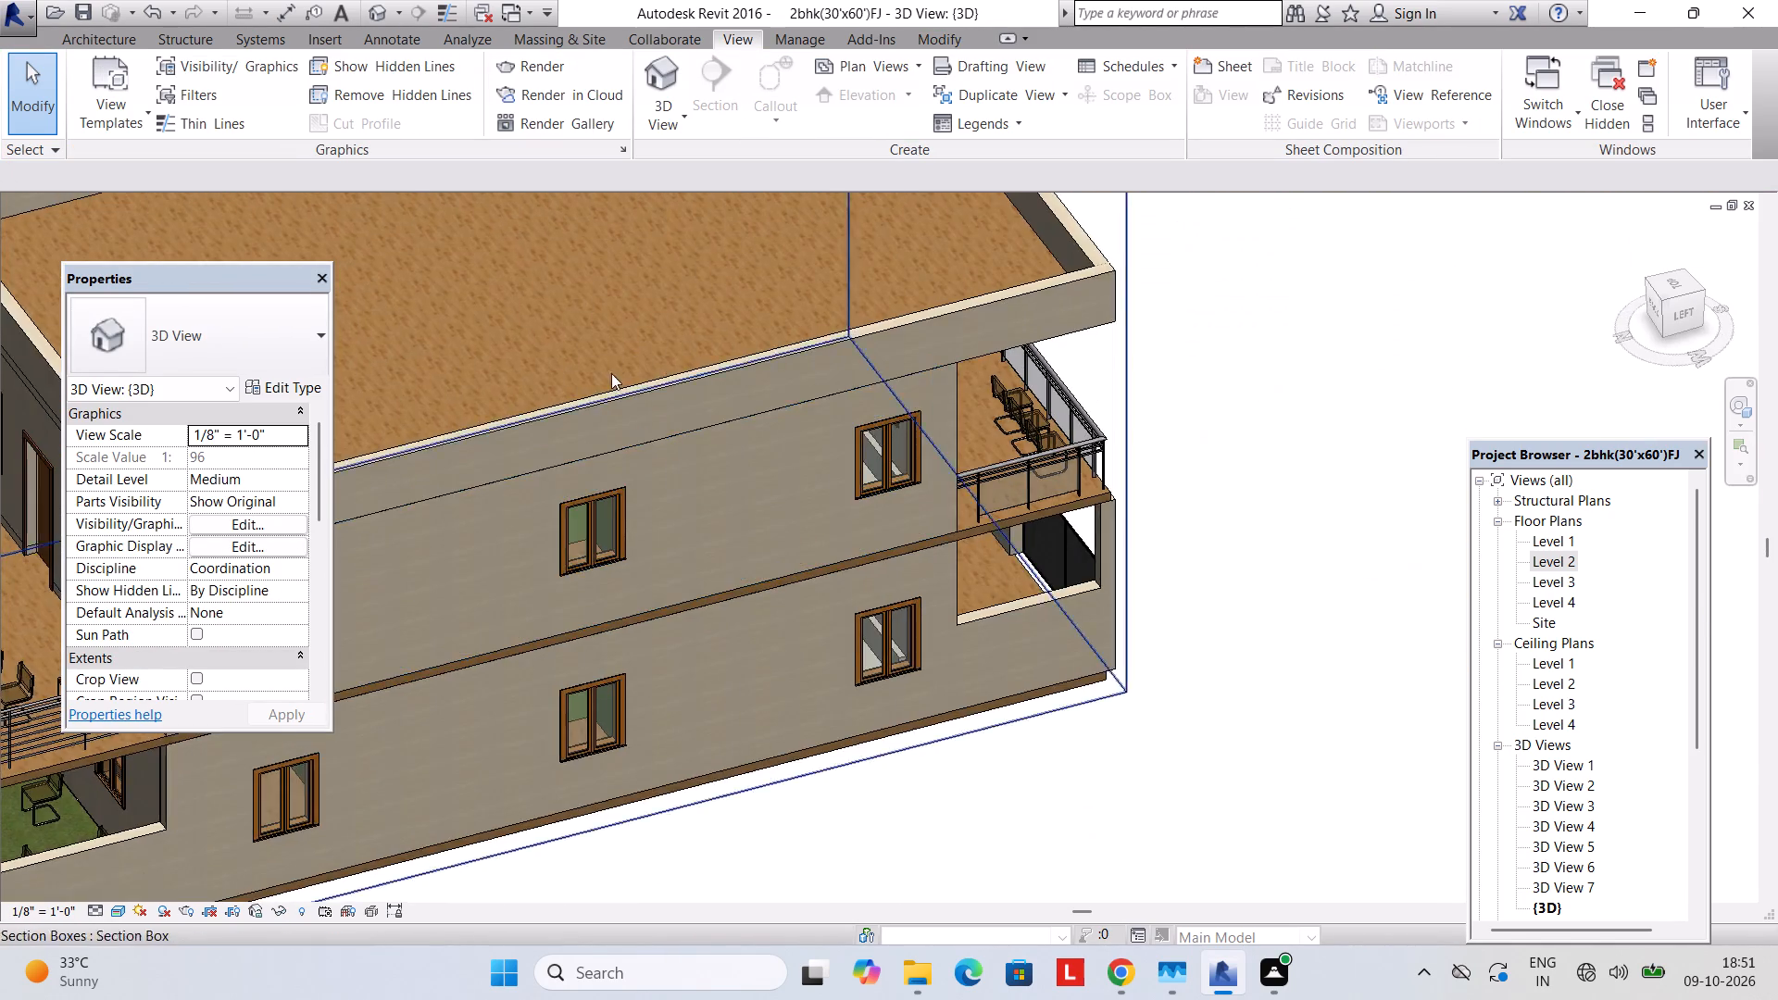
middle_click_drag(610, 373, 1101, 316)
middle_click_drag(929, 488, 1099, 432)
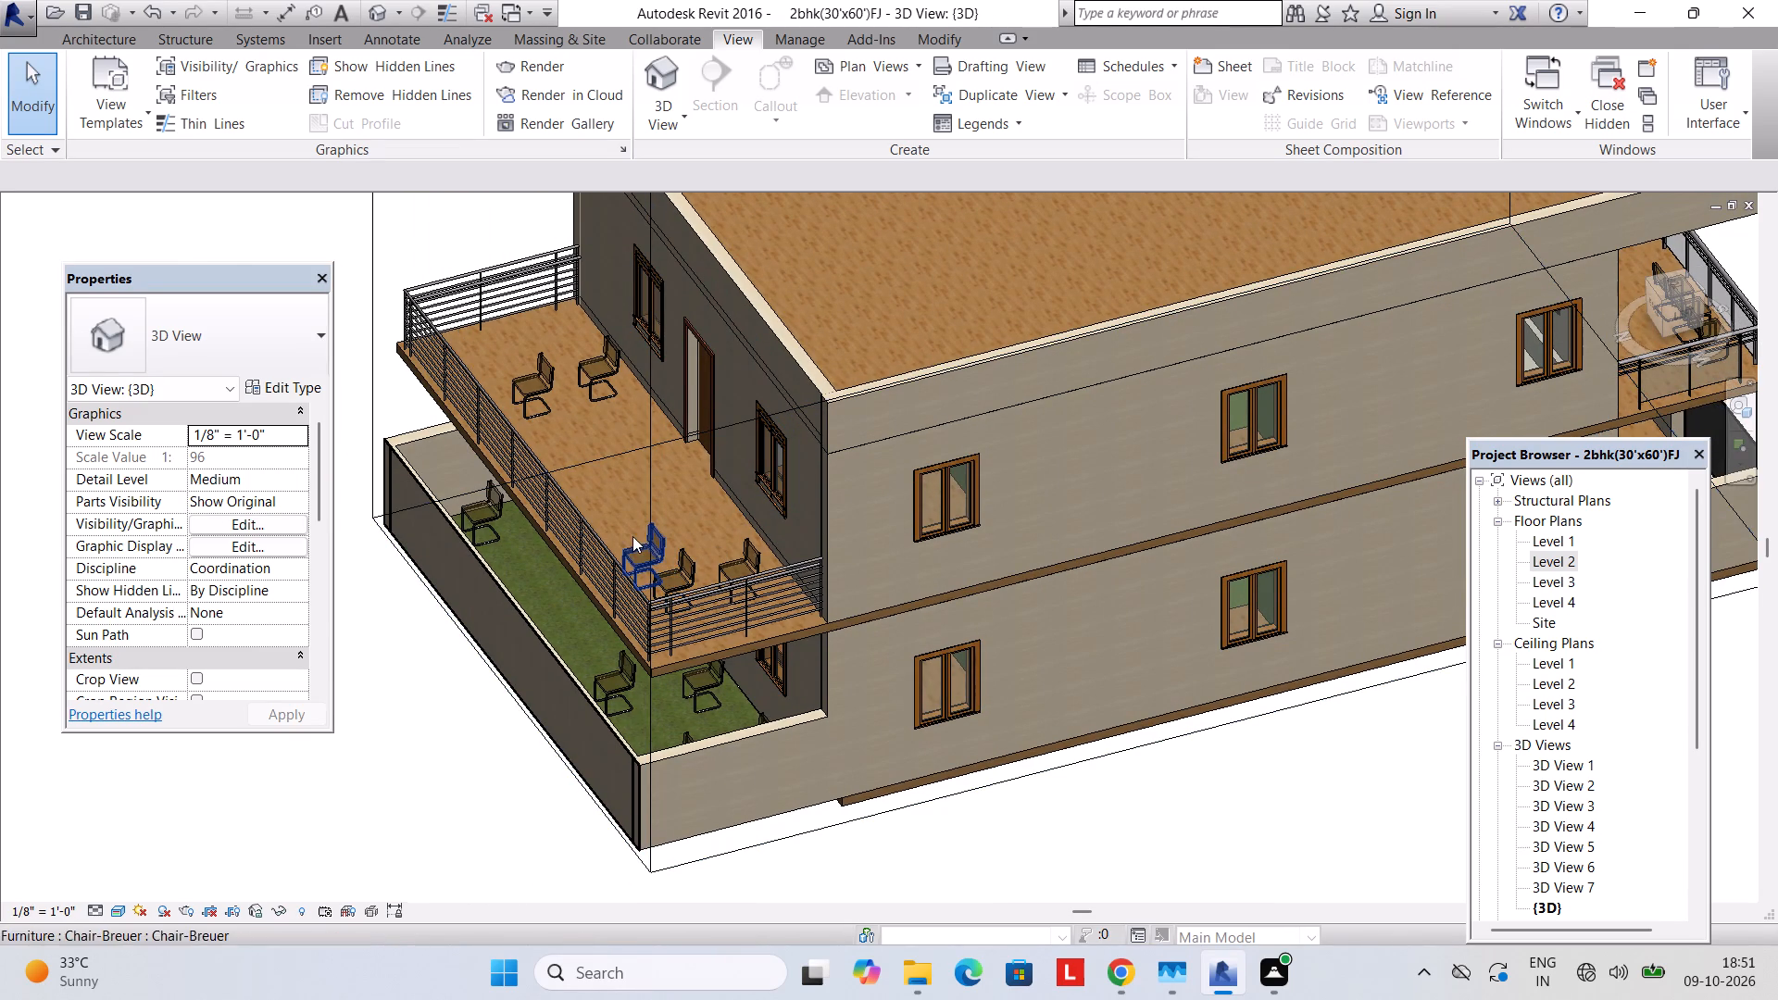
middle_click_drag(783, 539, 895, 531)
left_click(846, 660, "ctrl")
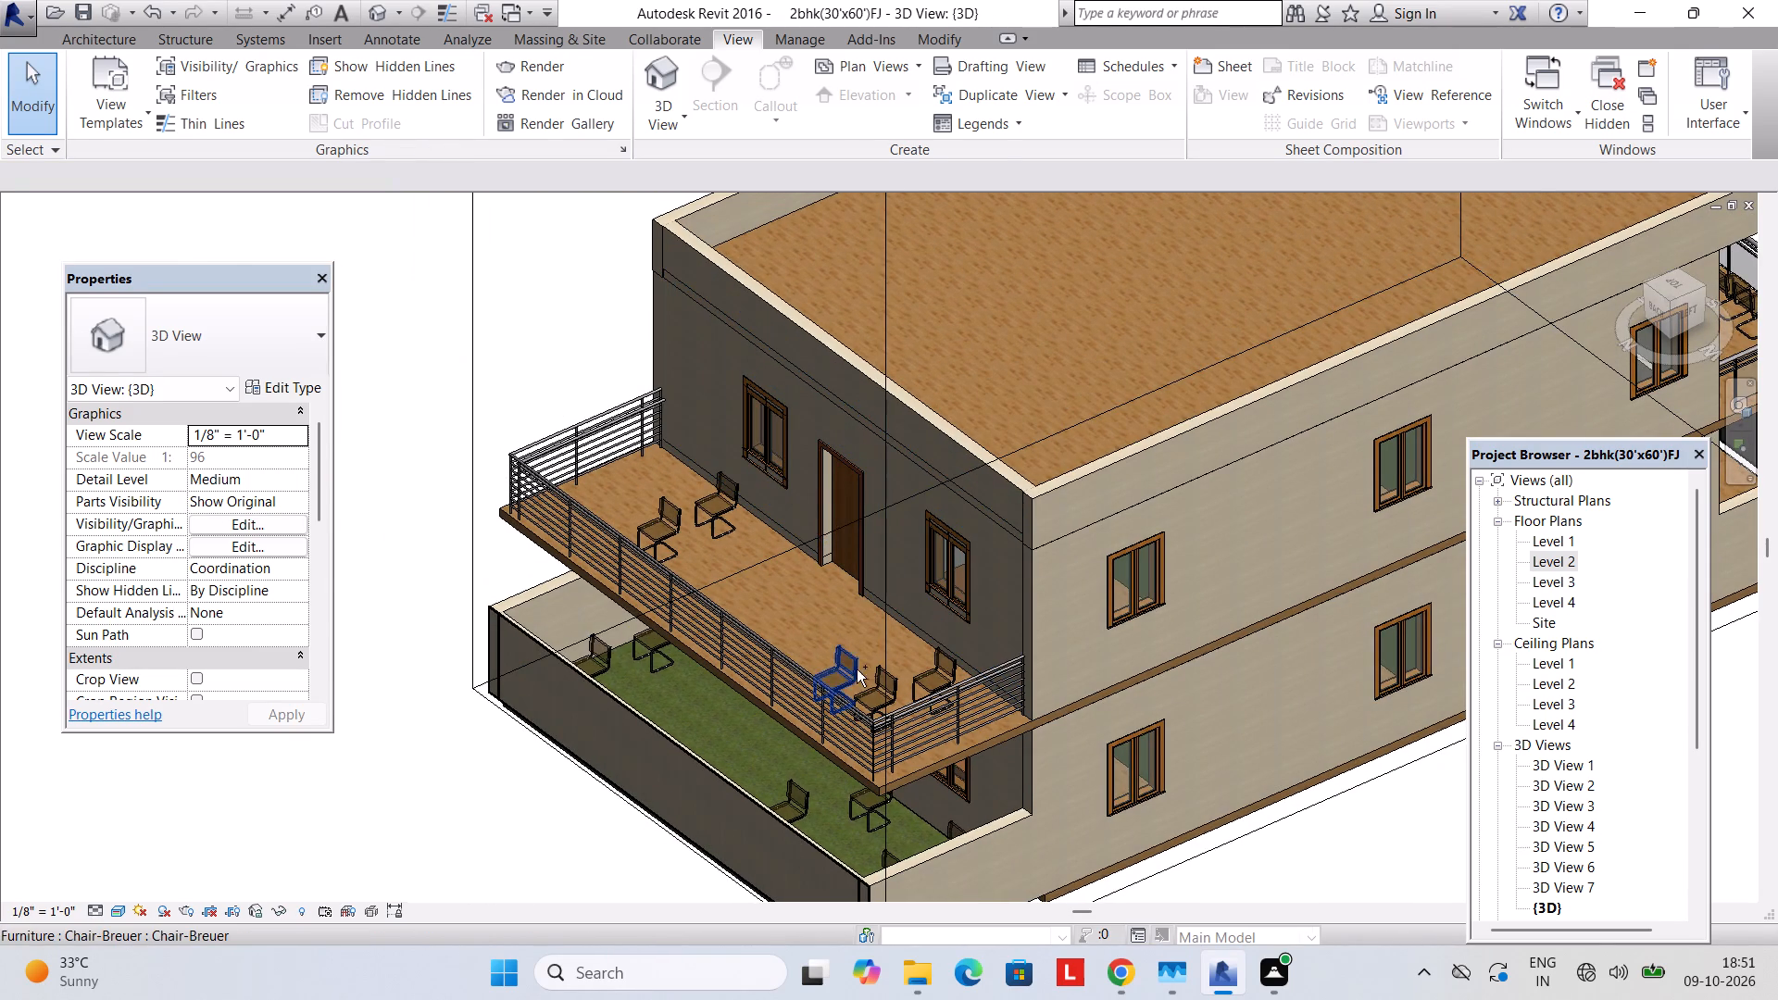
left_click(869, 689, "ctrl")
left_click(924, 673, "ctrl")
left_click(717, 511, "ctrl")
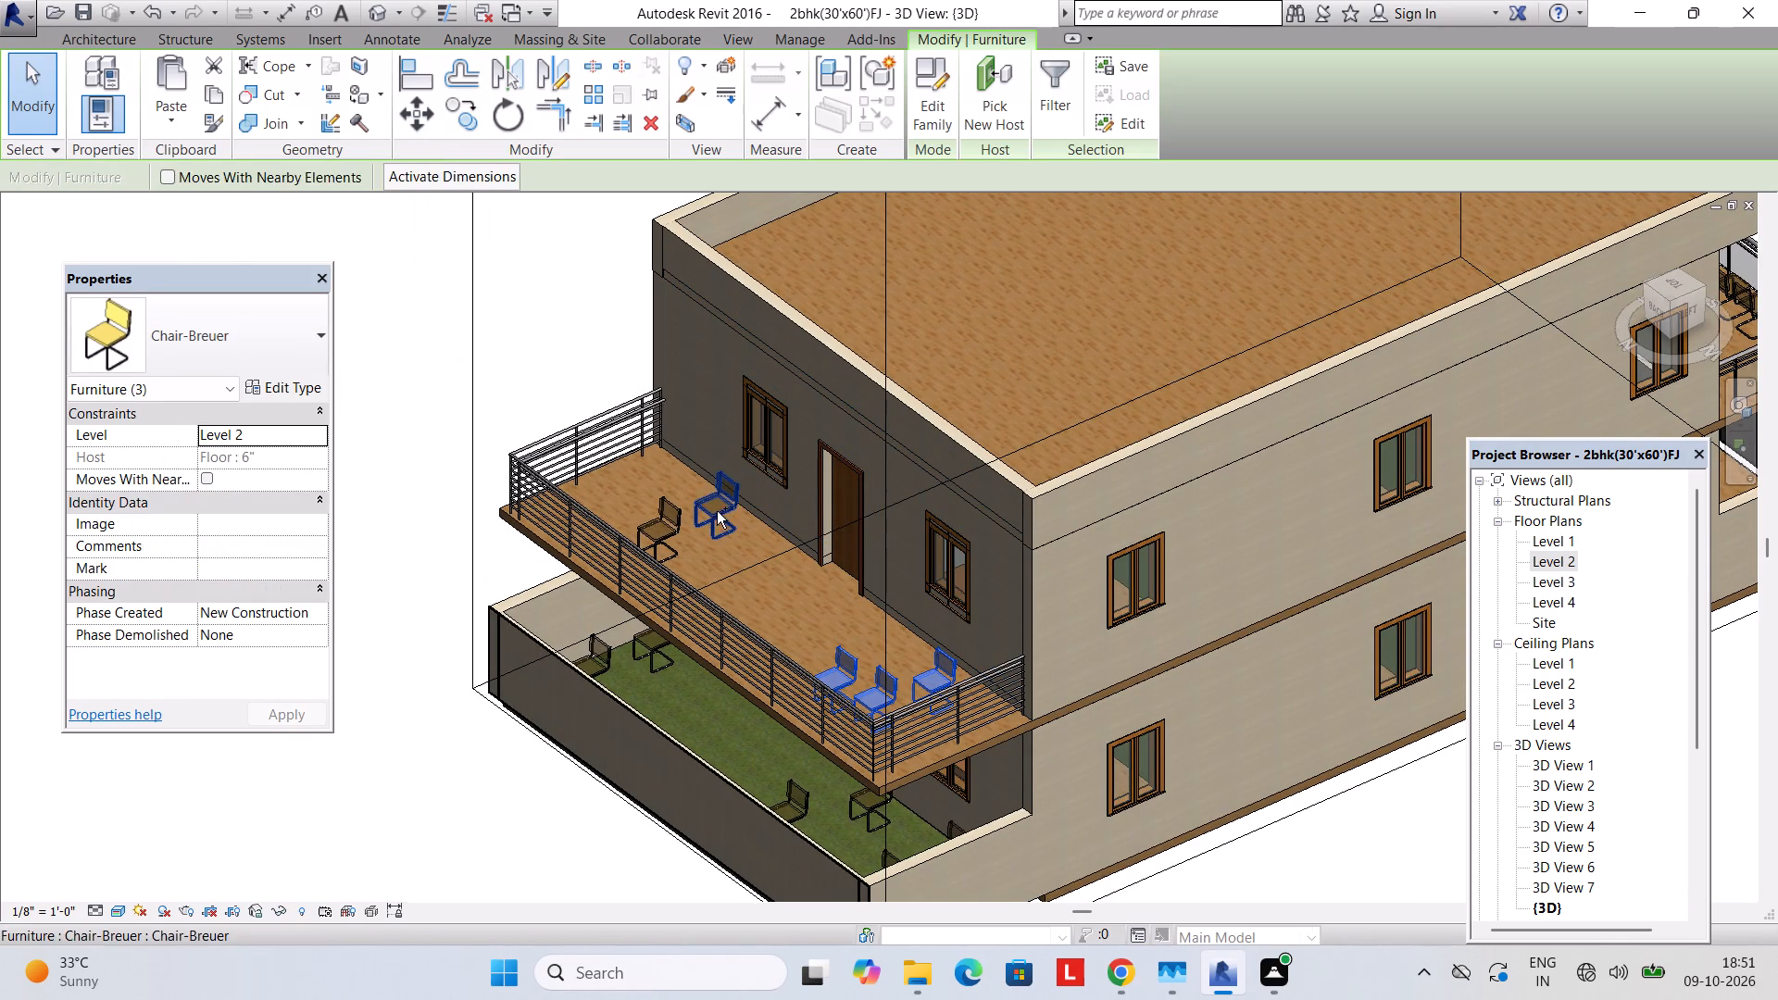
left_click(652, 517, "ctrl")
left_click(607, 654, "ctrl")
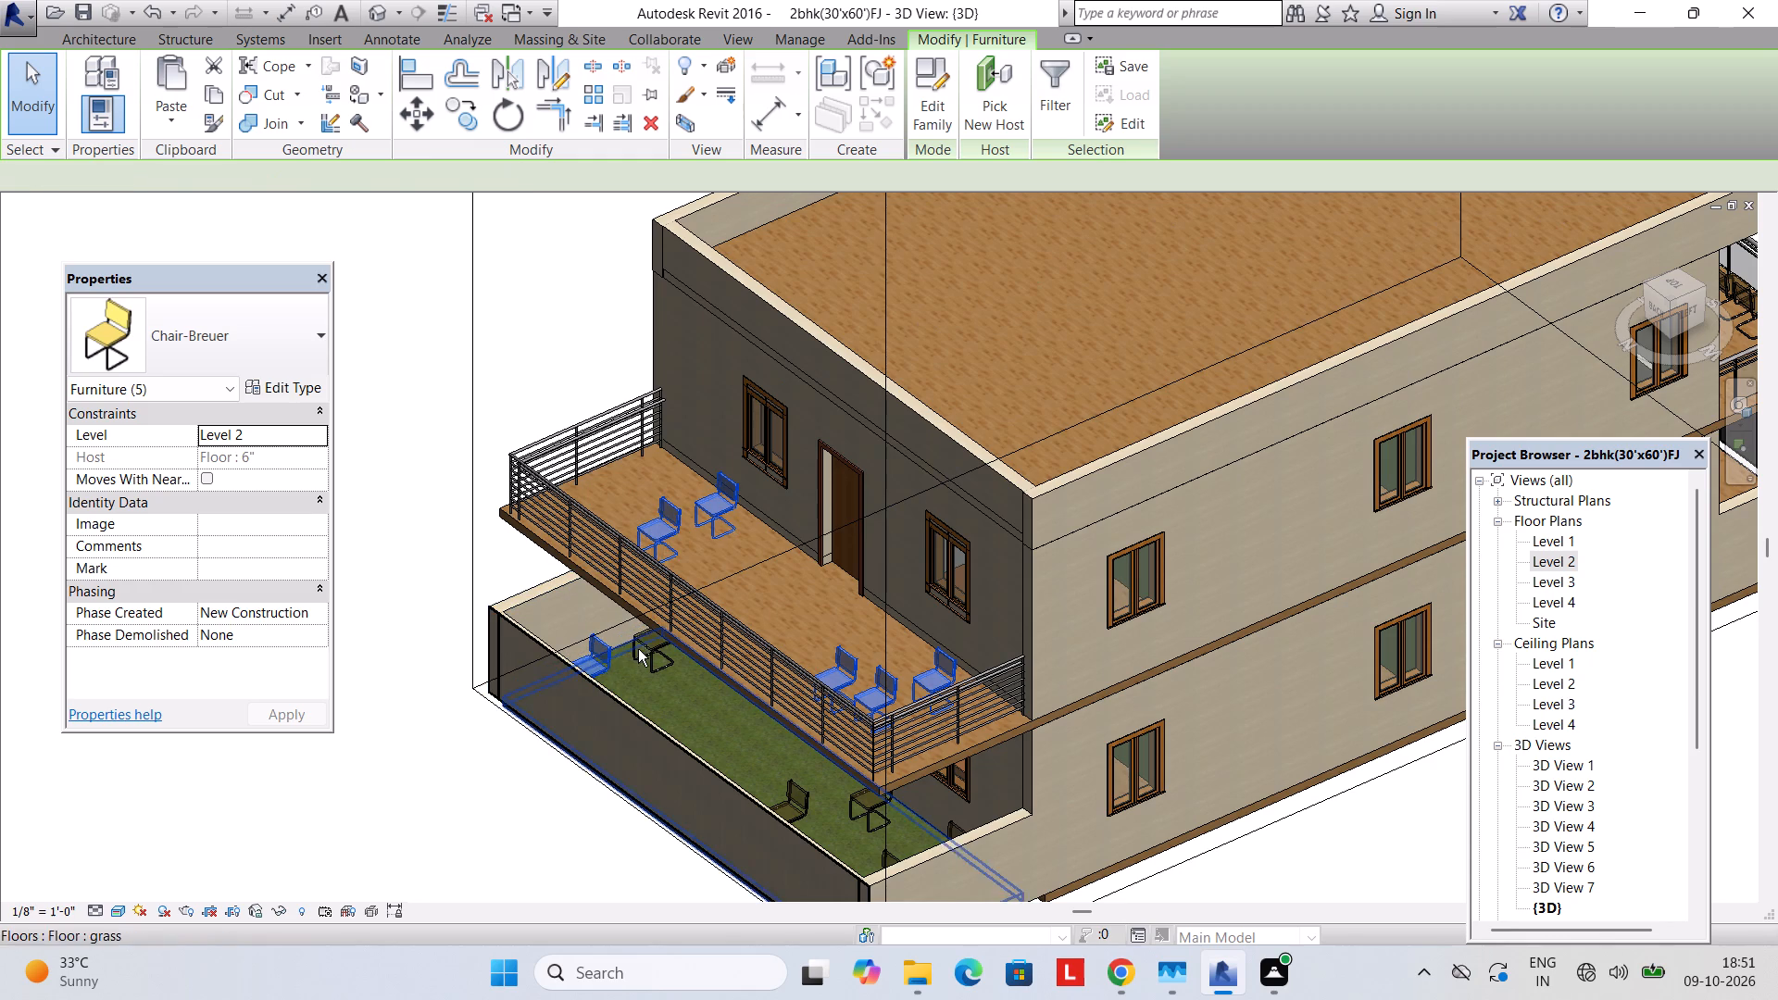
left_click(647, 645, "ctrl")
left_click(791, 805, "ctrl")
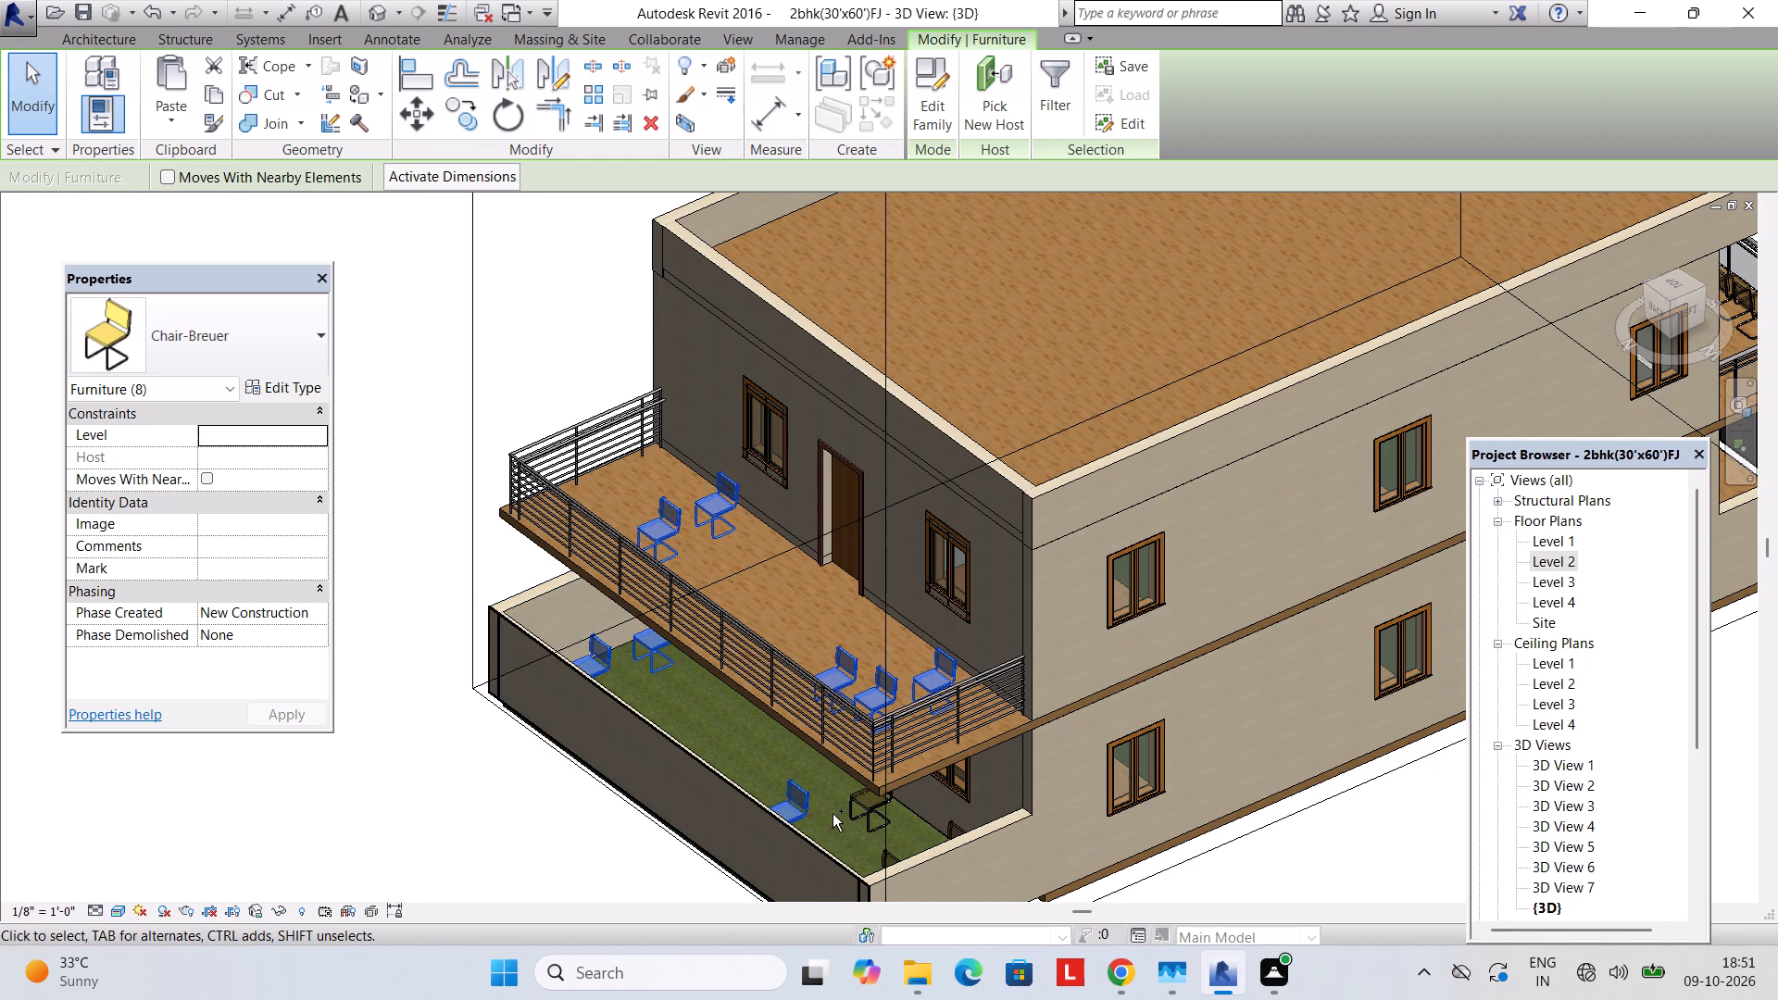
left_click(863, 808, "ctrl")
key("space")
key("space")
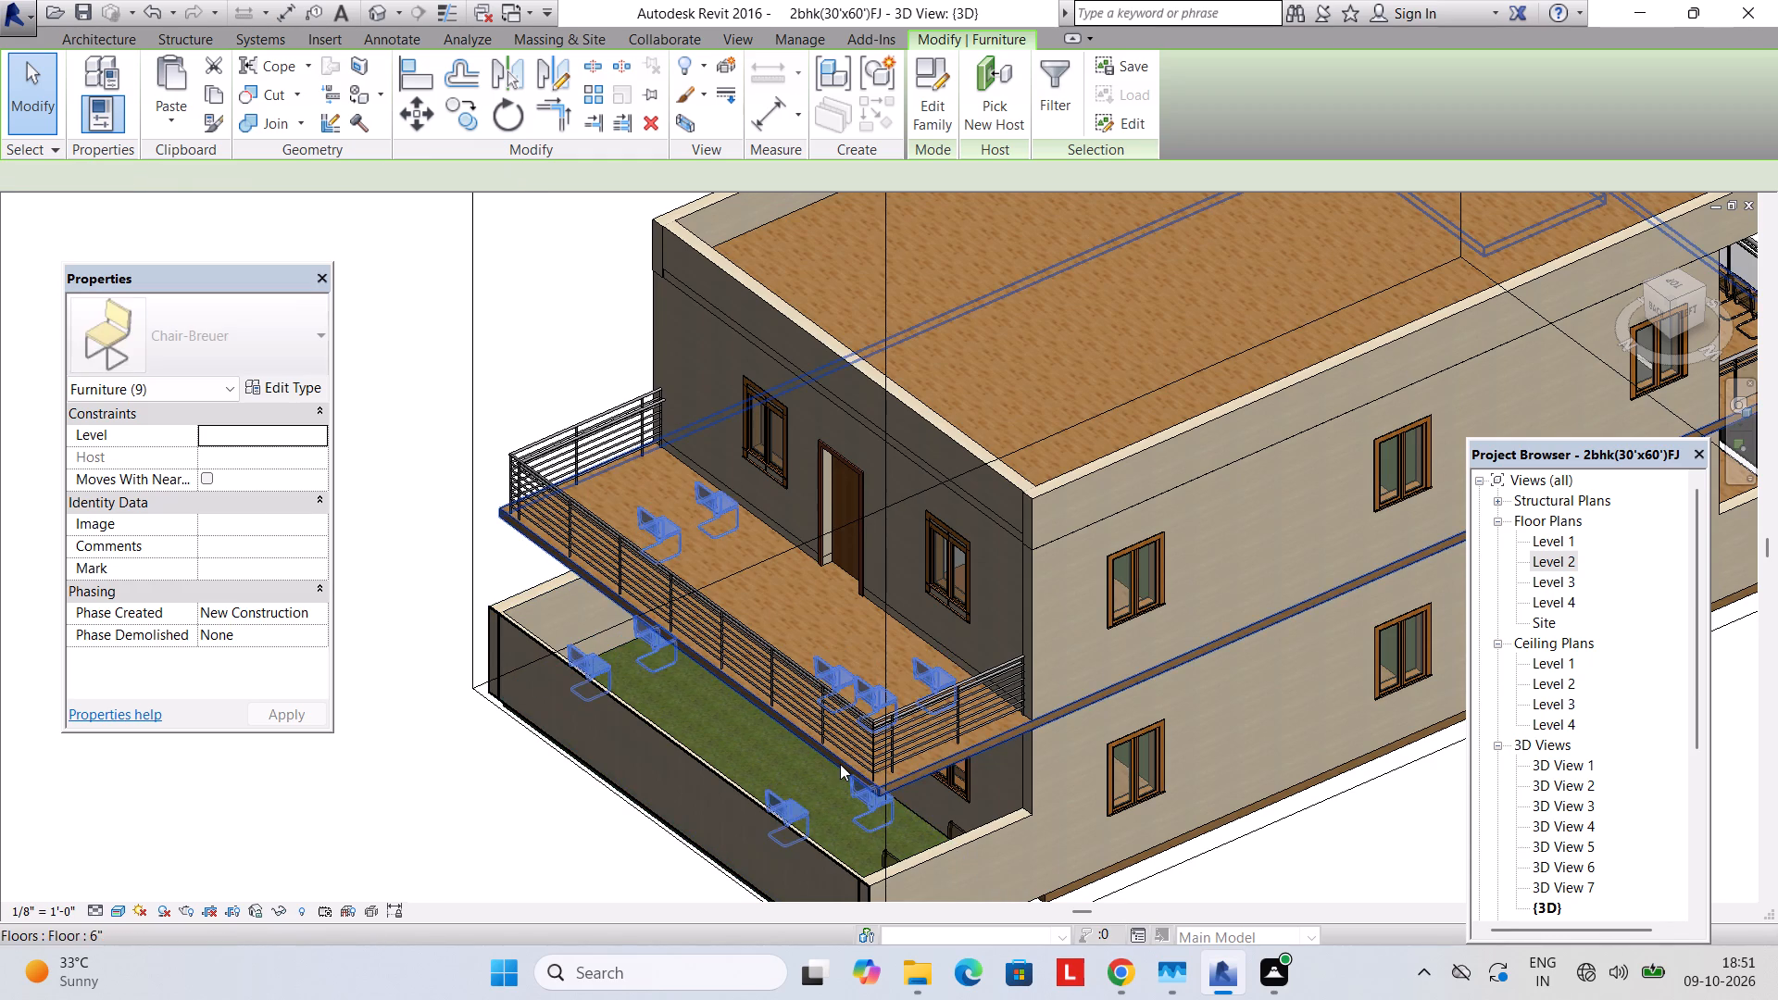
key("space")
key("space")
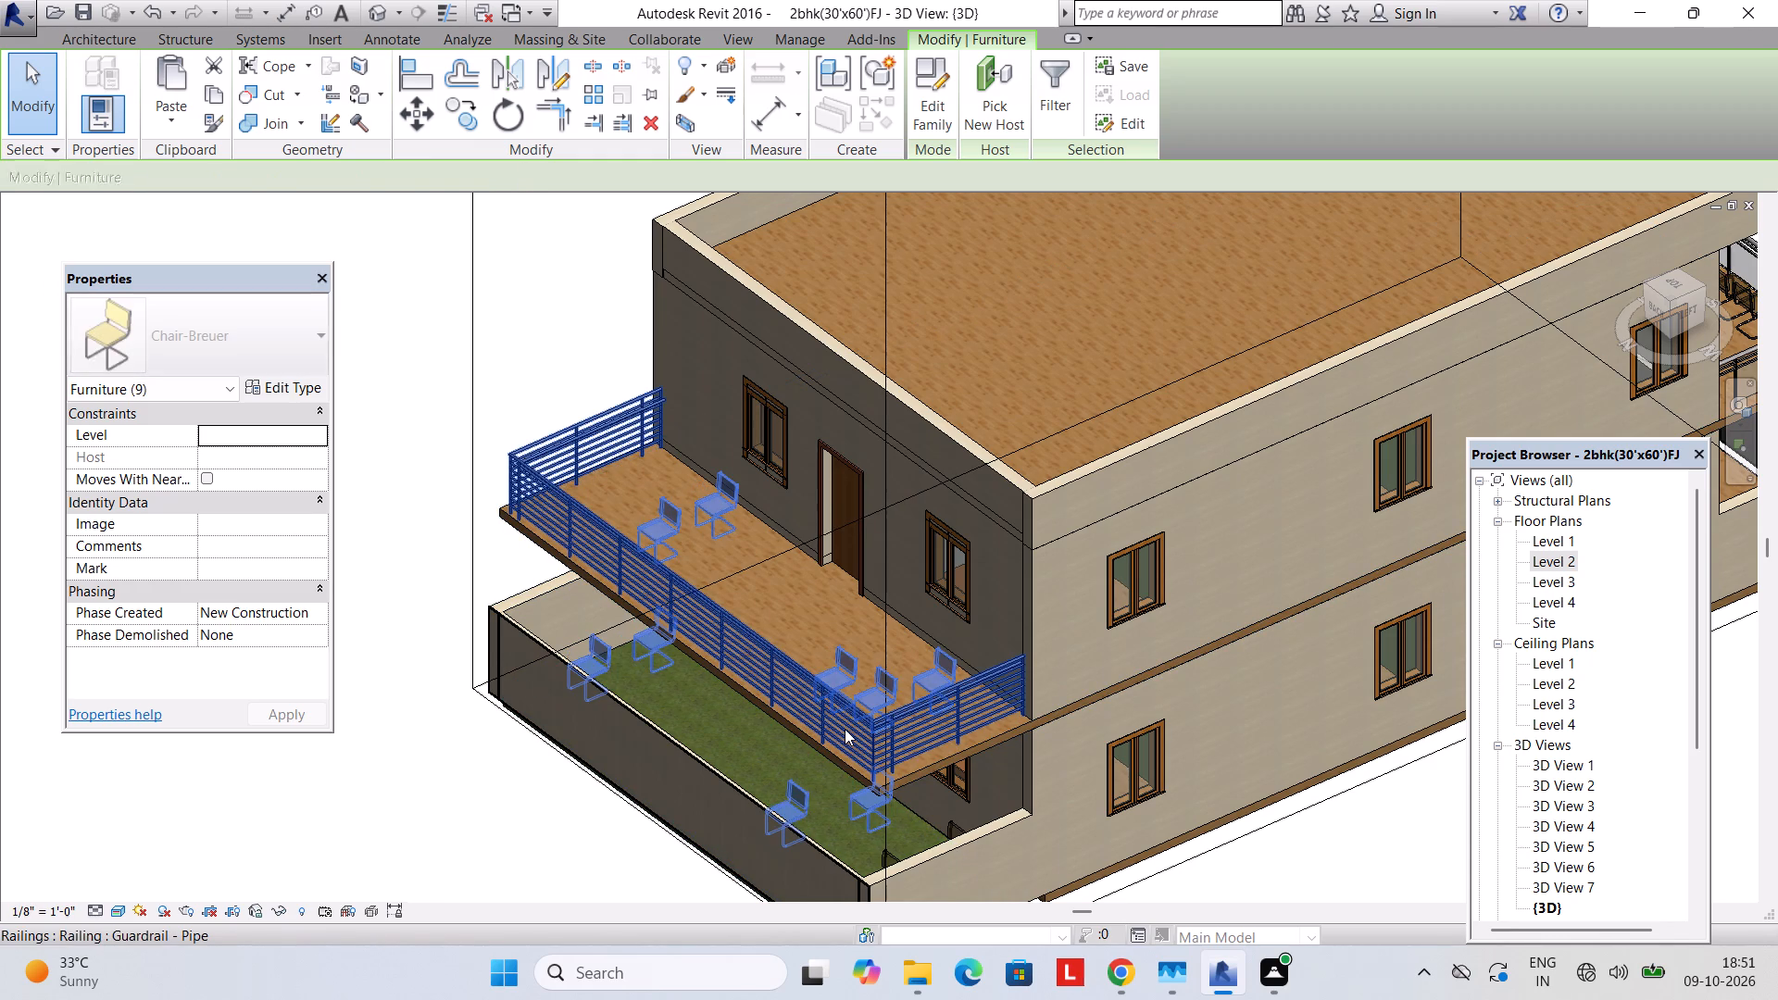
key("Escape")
Examine the furnished house's exterior in 3D from the rear balcony around the side to the front elevation.
middle_click_drag(837, 792, 835, 792)
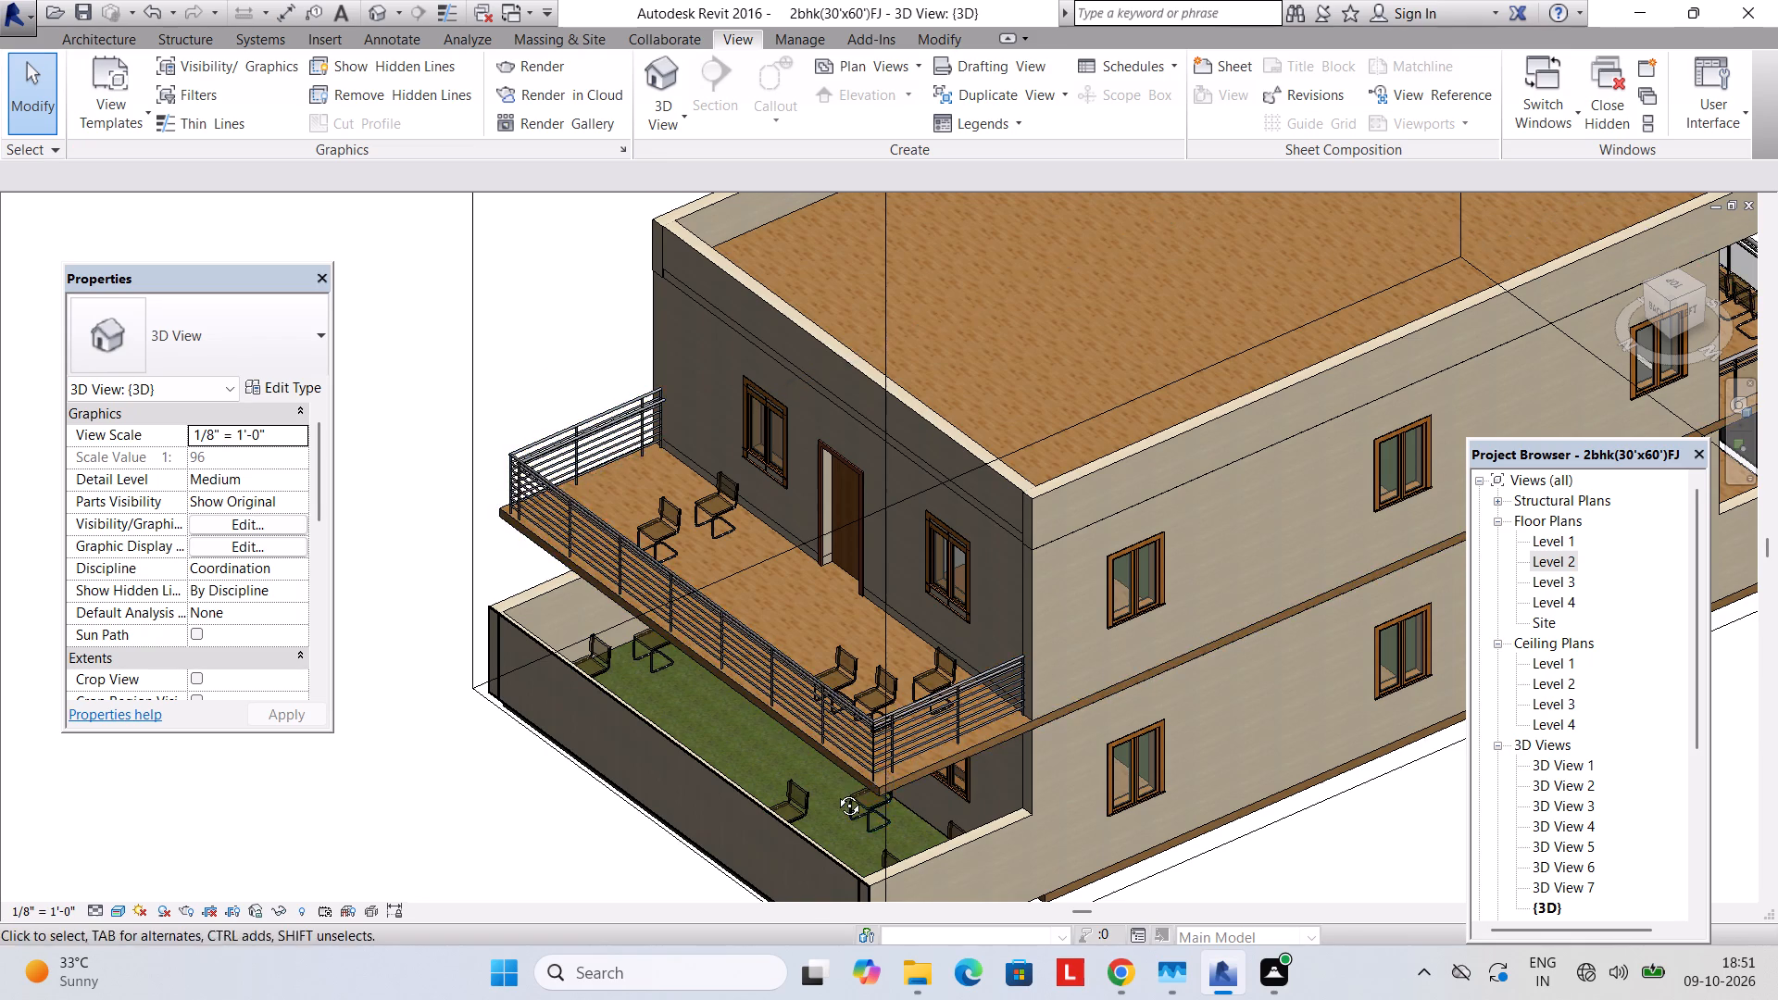
middle_click_drag(835, 792, 591, 607)
scroll(661, 458, "down", 3)
scroll(732, 430, "down", 1)
middle_click_drag(732, 430, 722, 531)
middle_click_drag(648, 510, 712, 709)
middle_click_drag(648, 676, 774, 715, "shift")
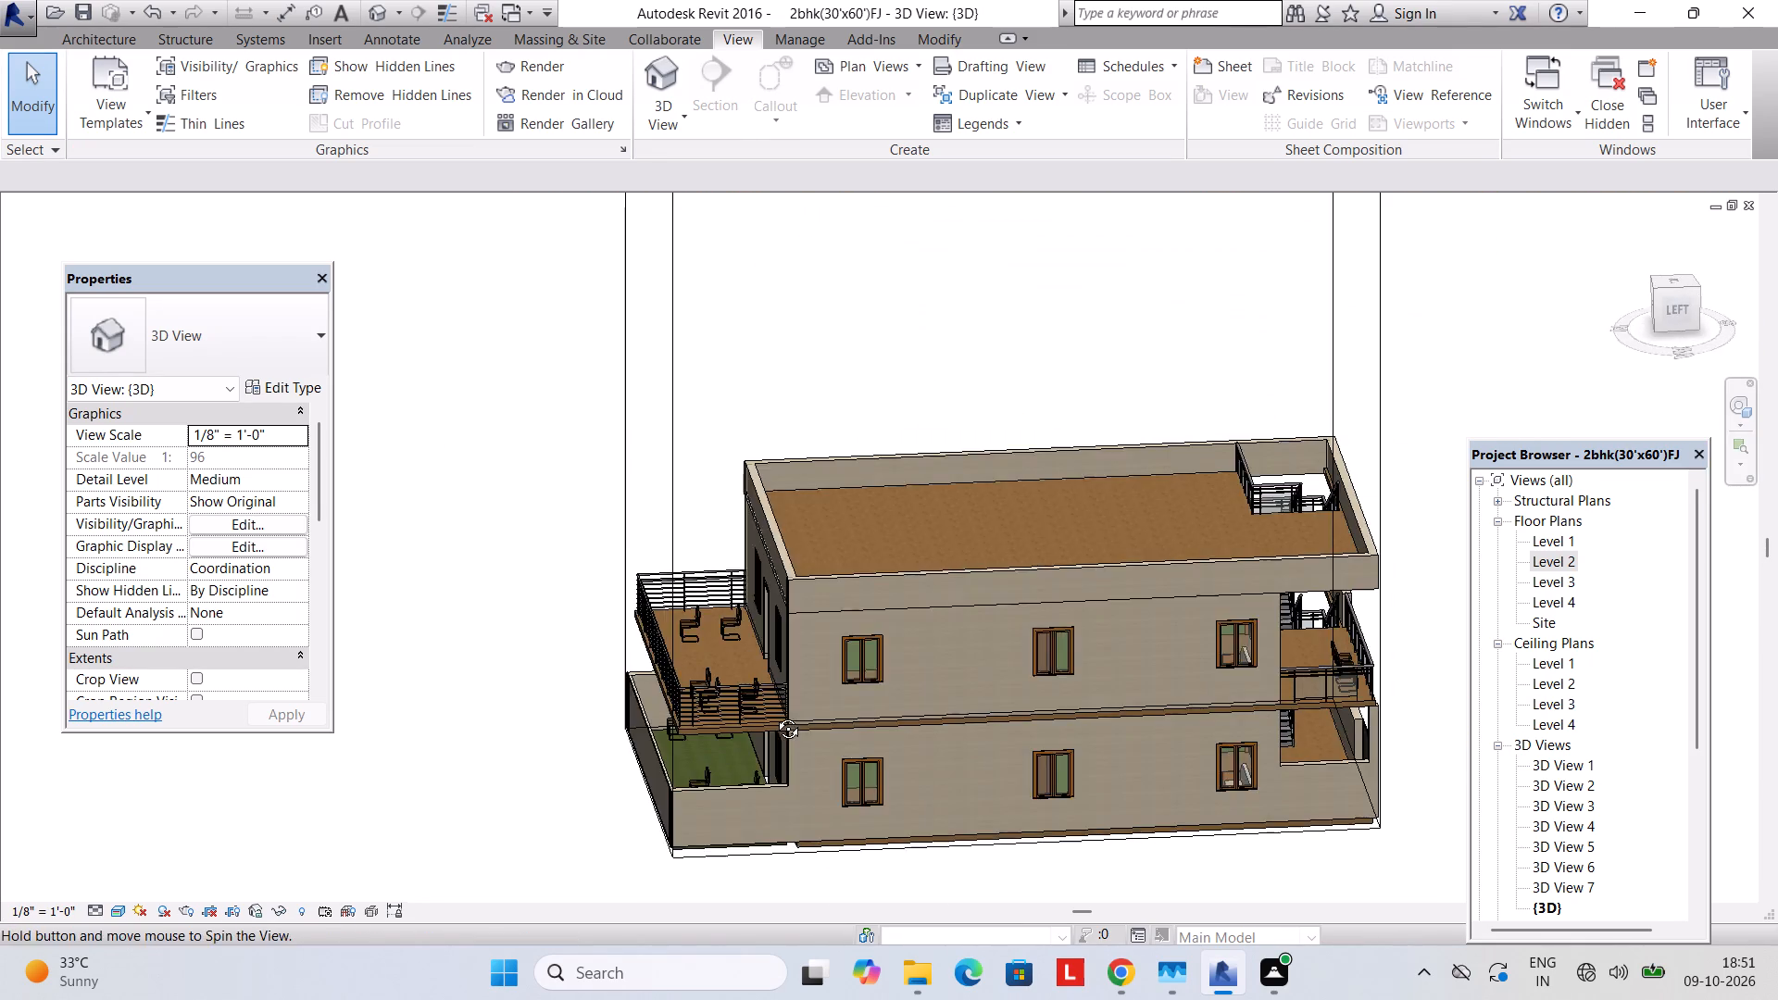
middle_click_drag(774, 715, 775, 715, "shift")
middle_click_drag(843, 711, 483, 498)
middle_click_drag(620, 581, 248, 548)
scroll(375, 522, "down", 3)
middle_click_drag(619, 645, 332, 590)
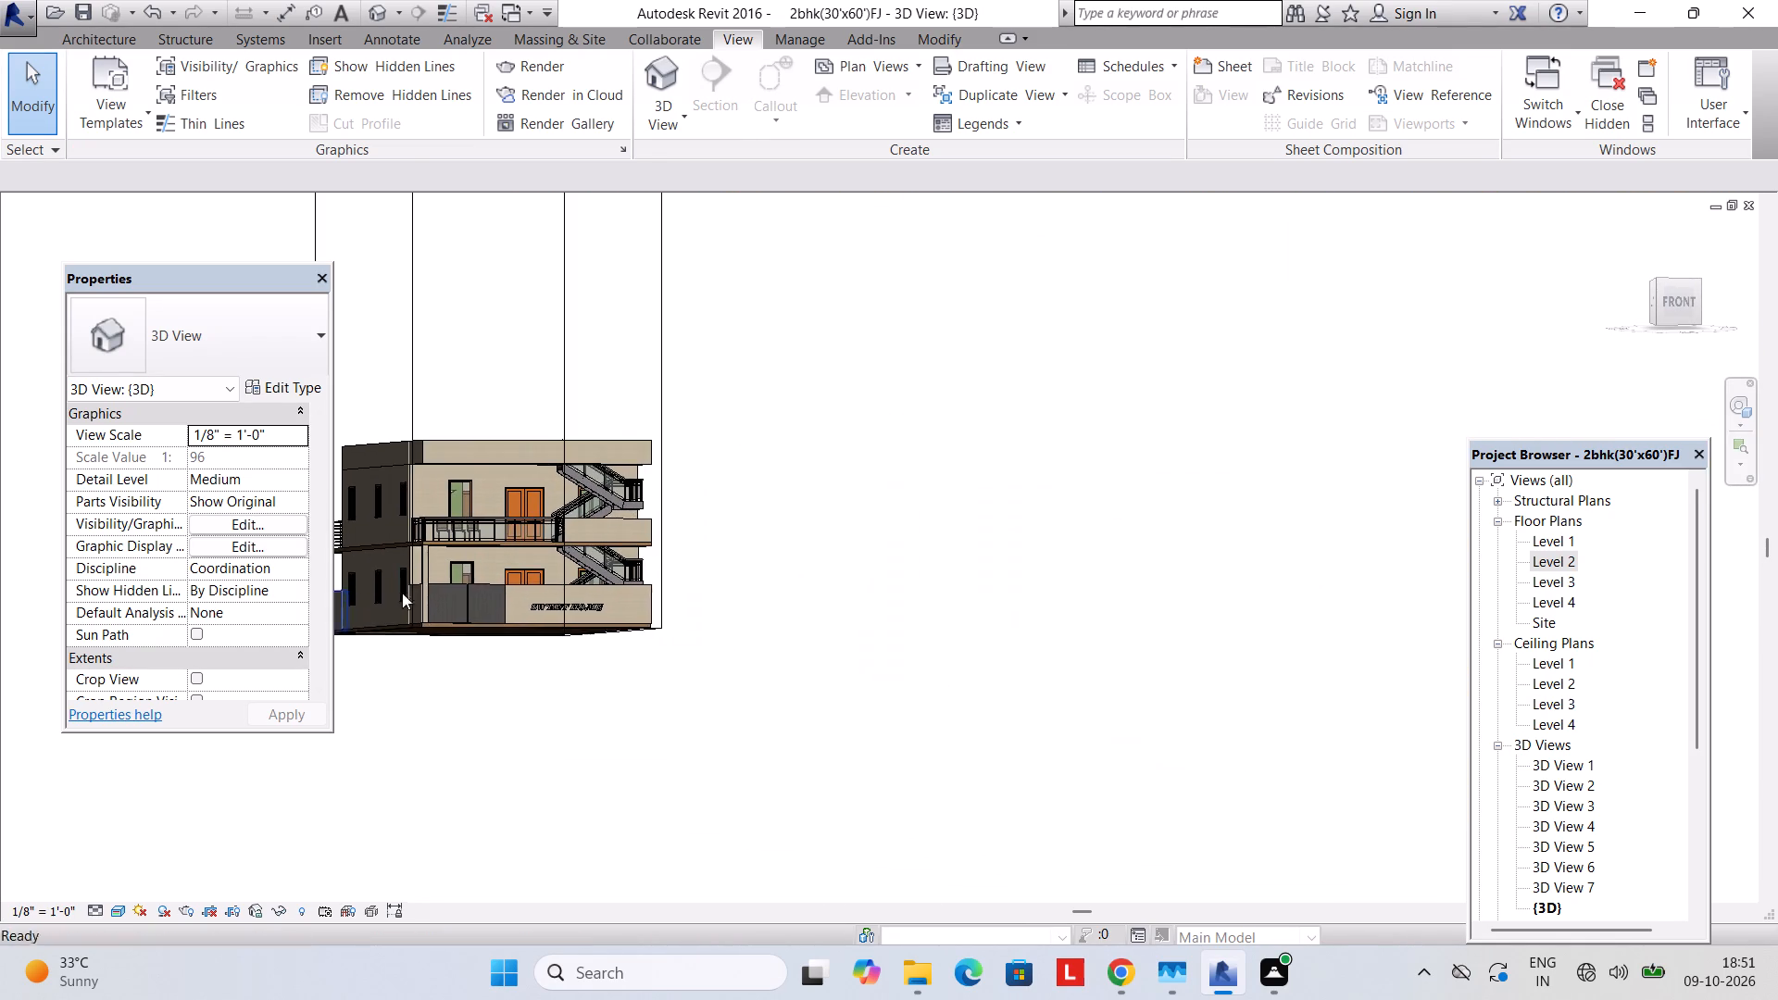
Create a perspective camera view from the Site plan, standing in front of the house and aimed toward its rear.
double_click(1546, 627)
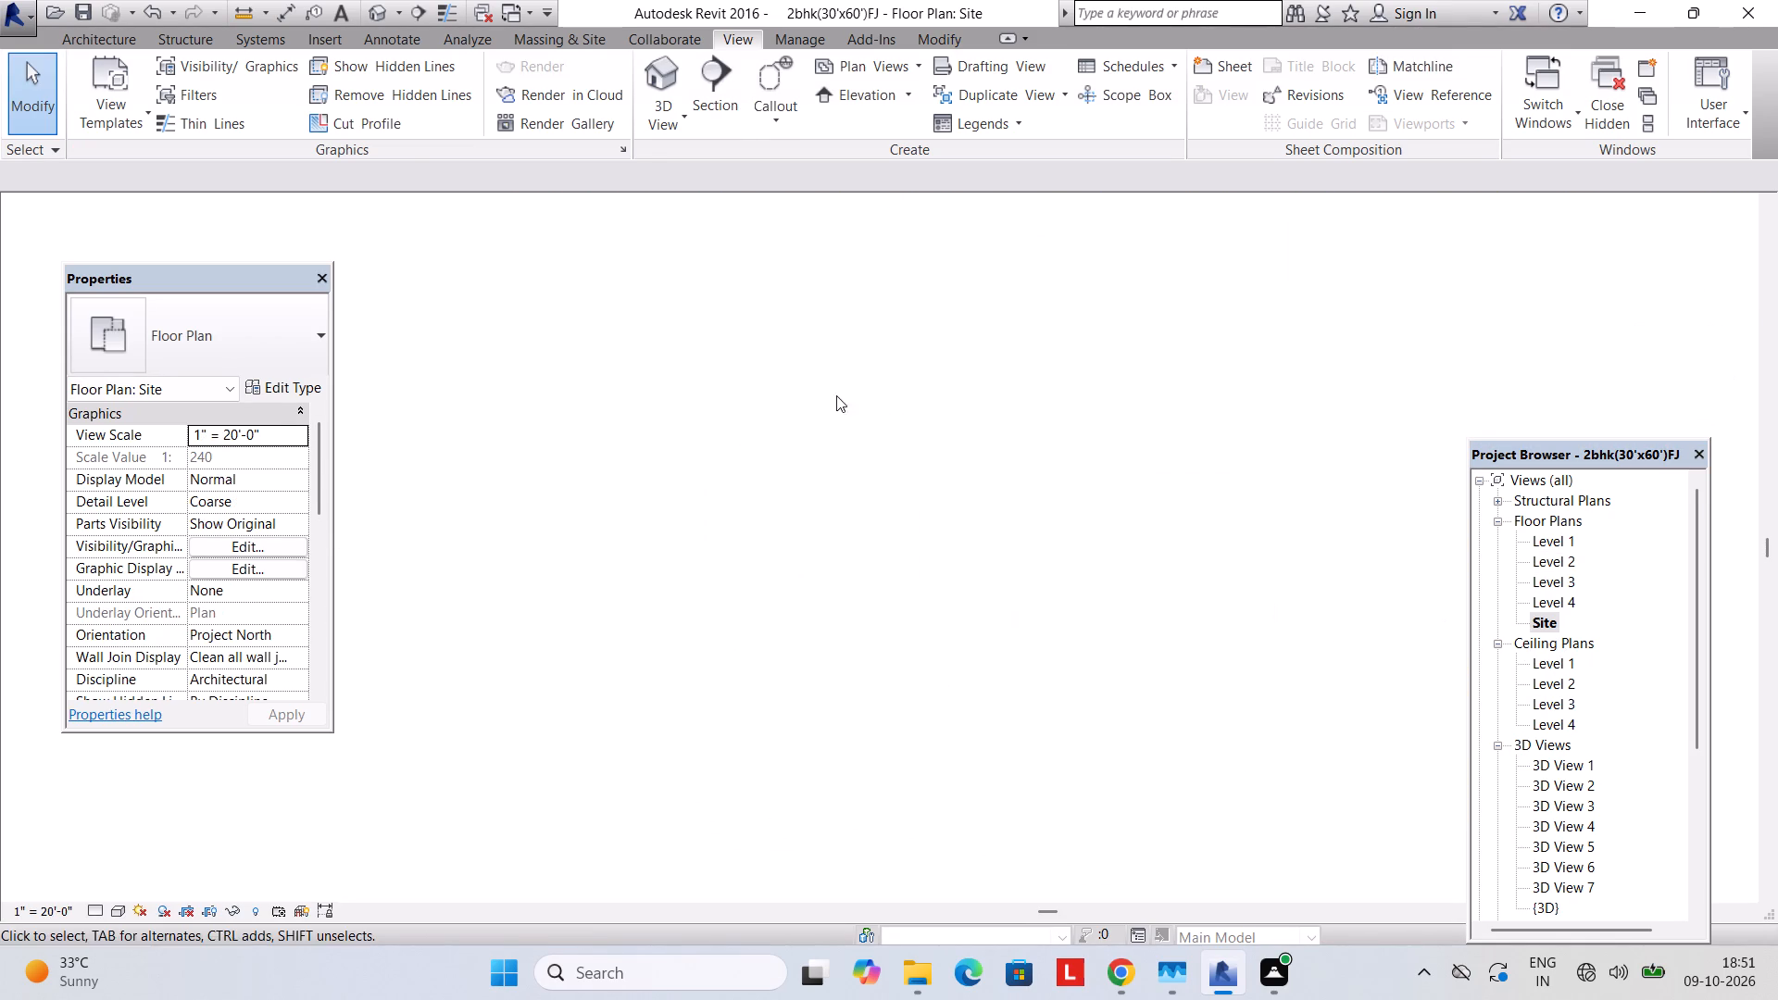
left_click(668, 128)
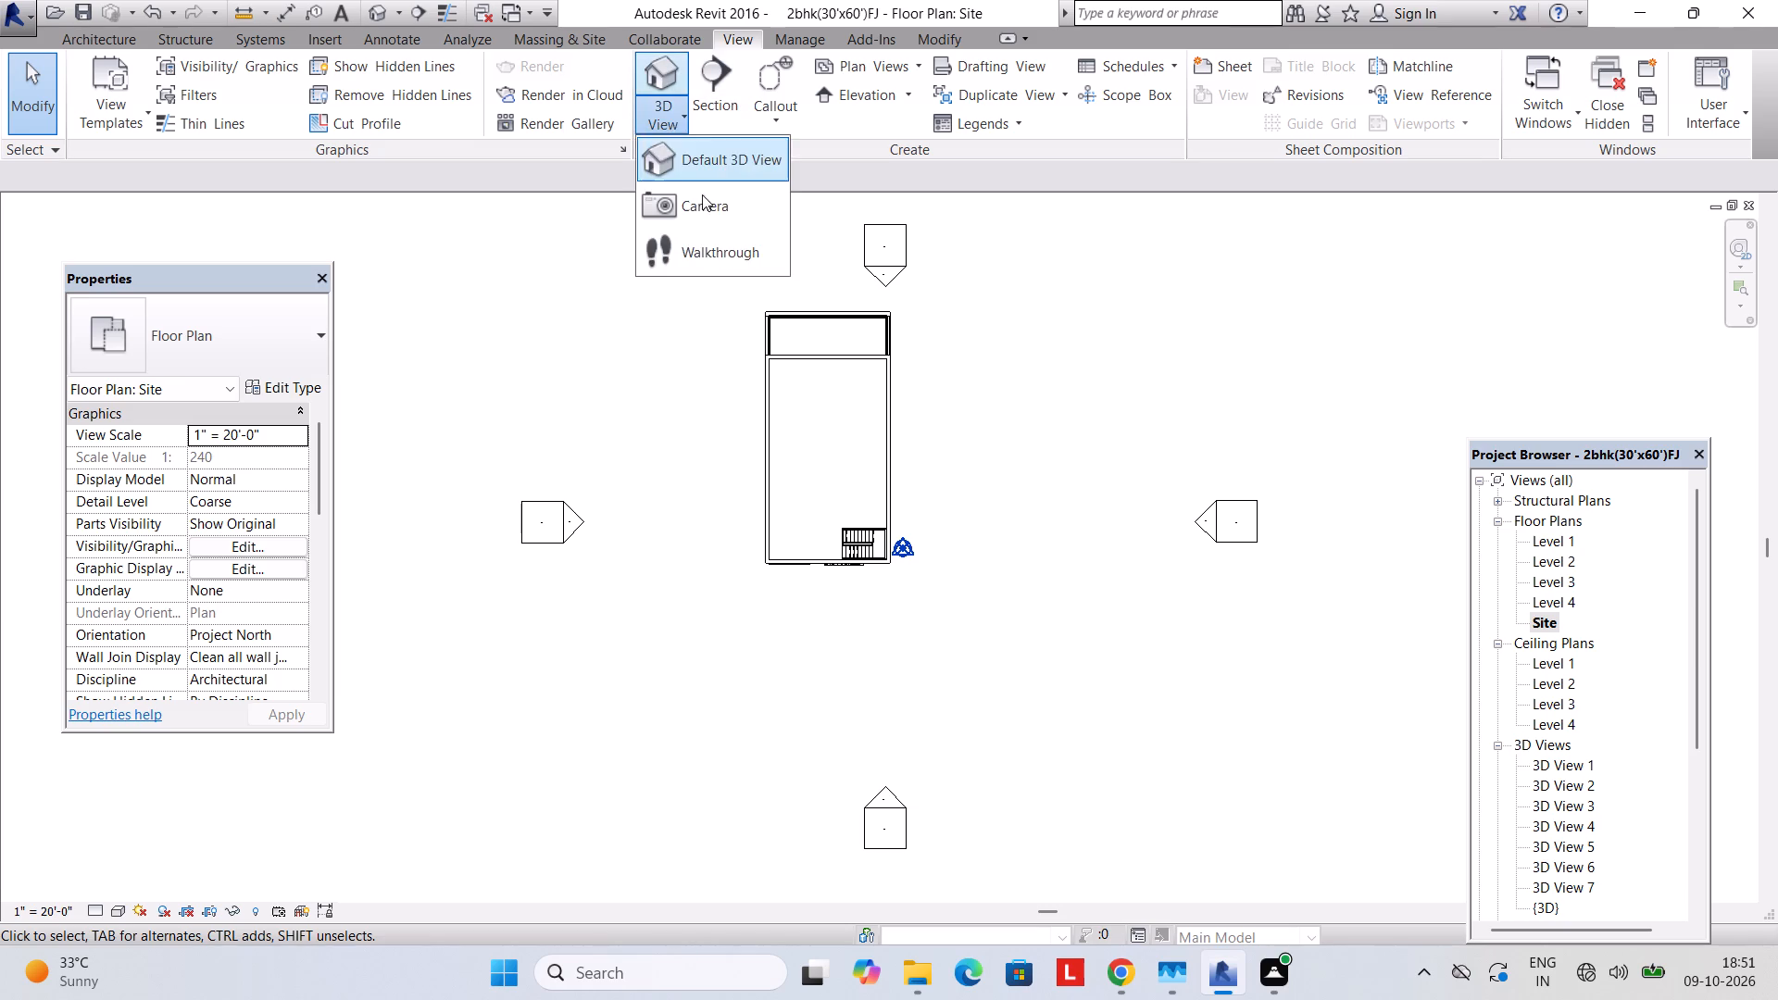
left_click(705, 213)
left_click_drag(840, 667, 842, 655)
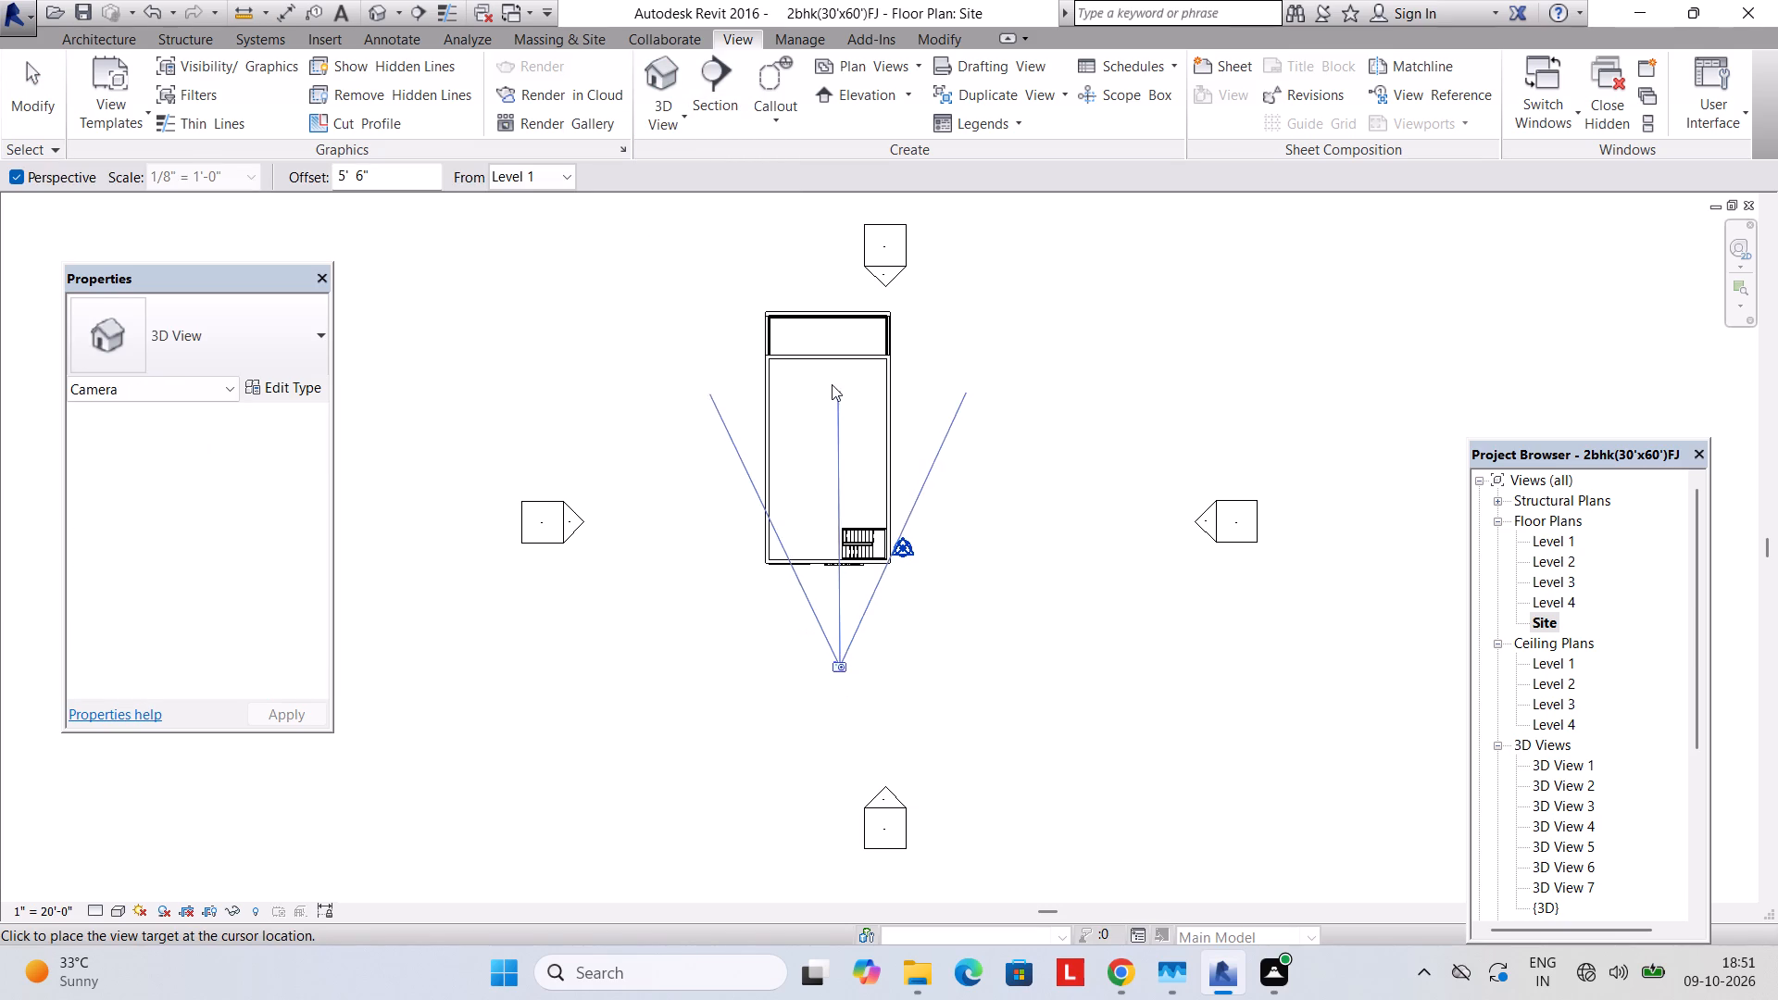
left_click(831, 353)
Enlarge the new camera view's crop region upward and to both sides so the whole front elevation fits.
scroll(849, 466, "down", 6)
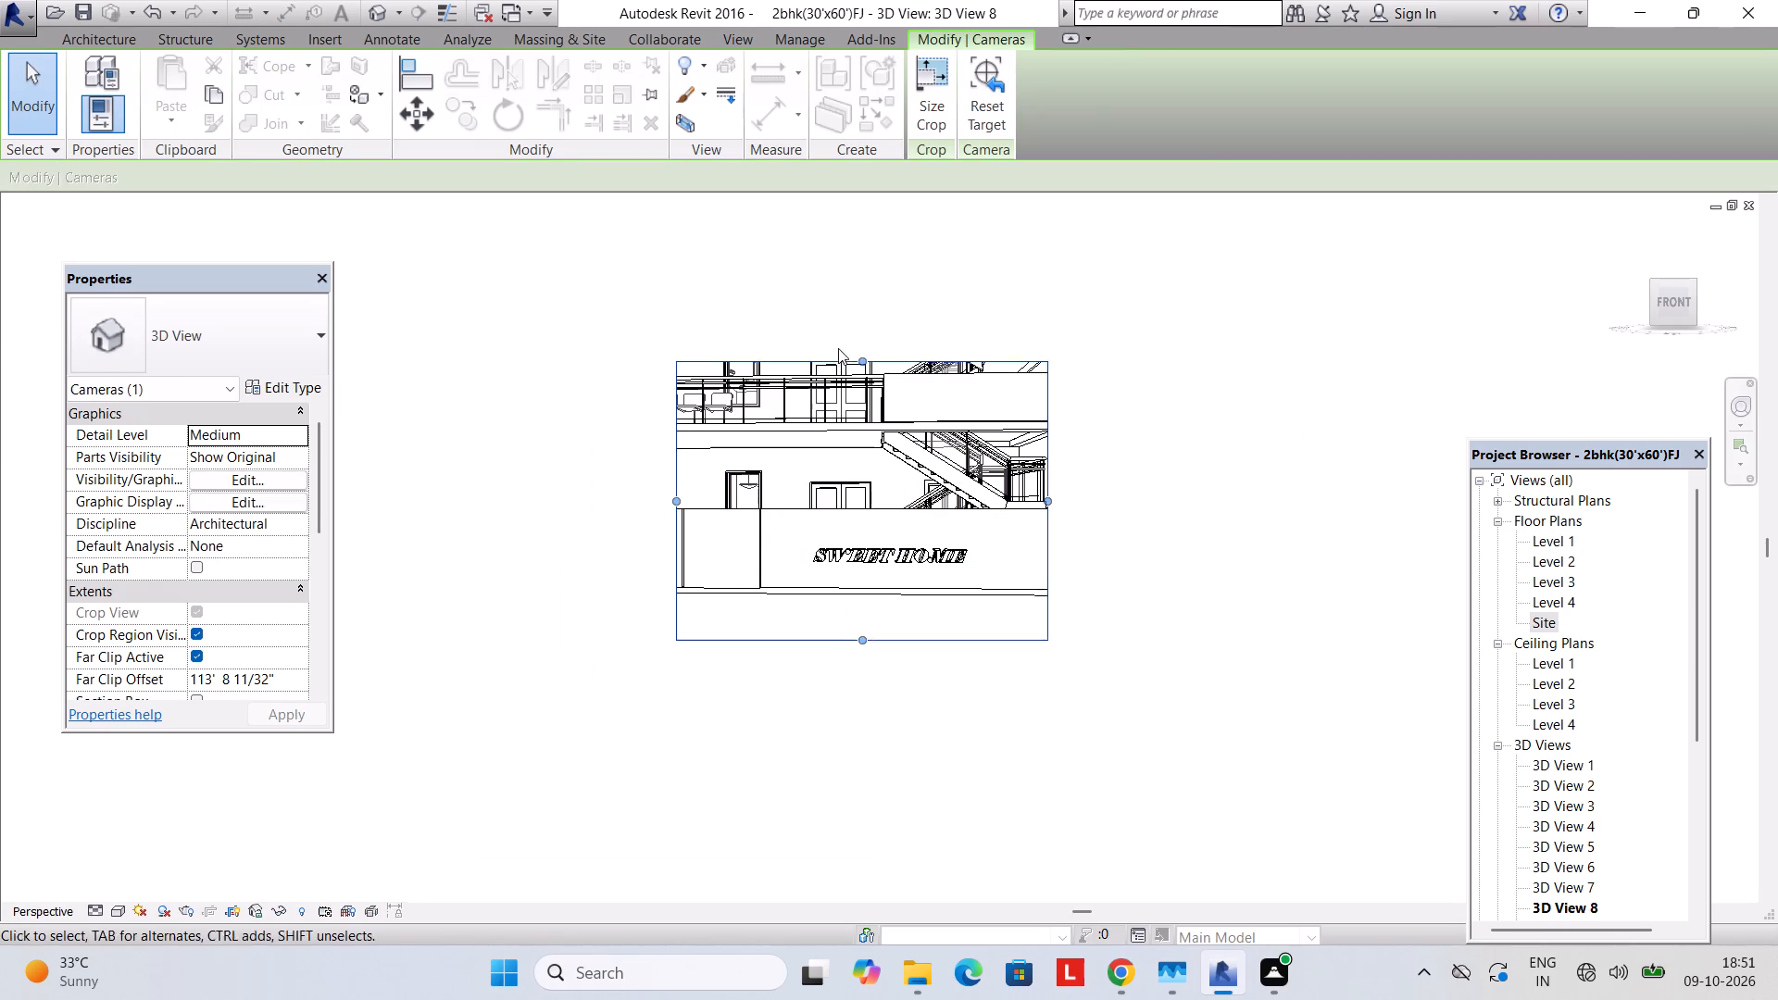
left_click_drag(855, 361, 858, 246)
middle_click_drag(858, 269, 849, 405)
left_click_drag(849, 374, 848, 336)
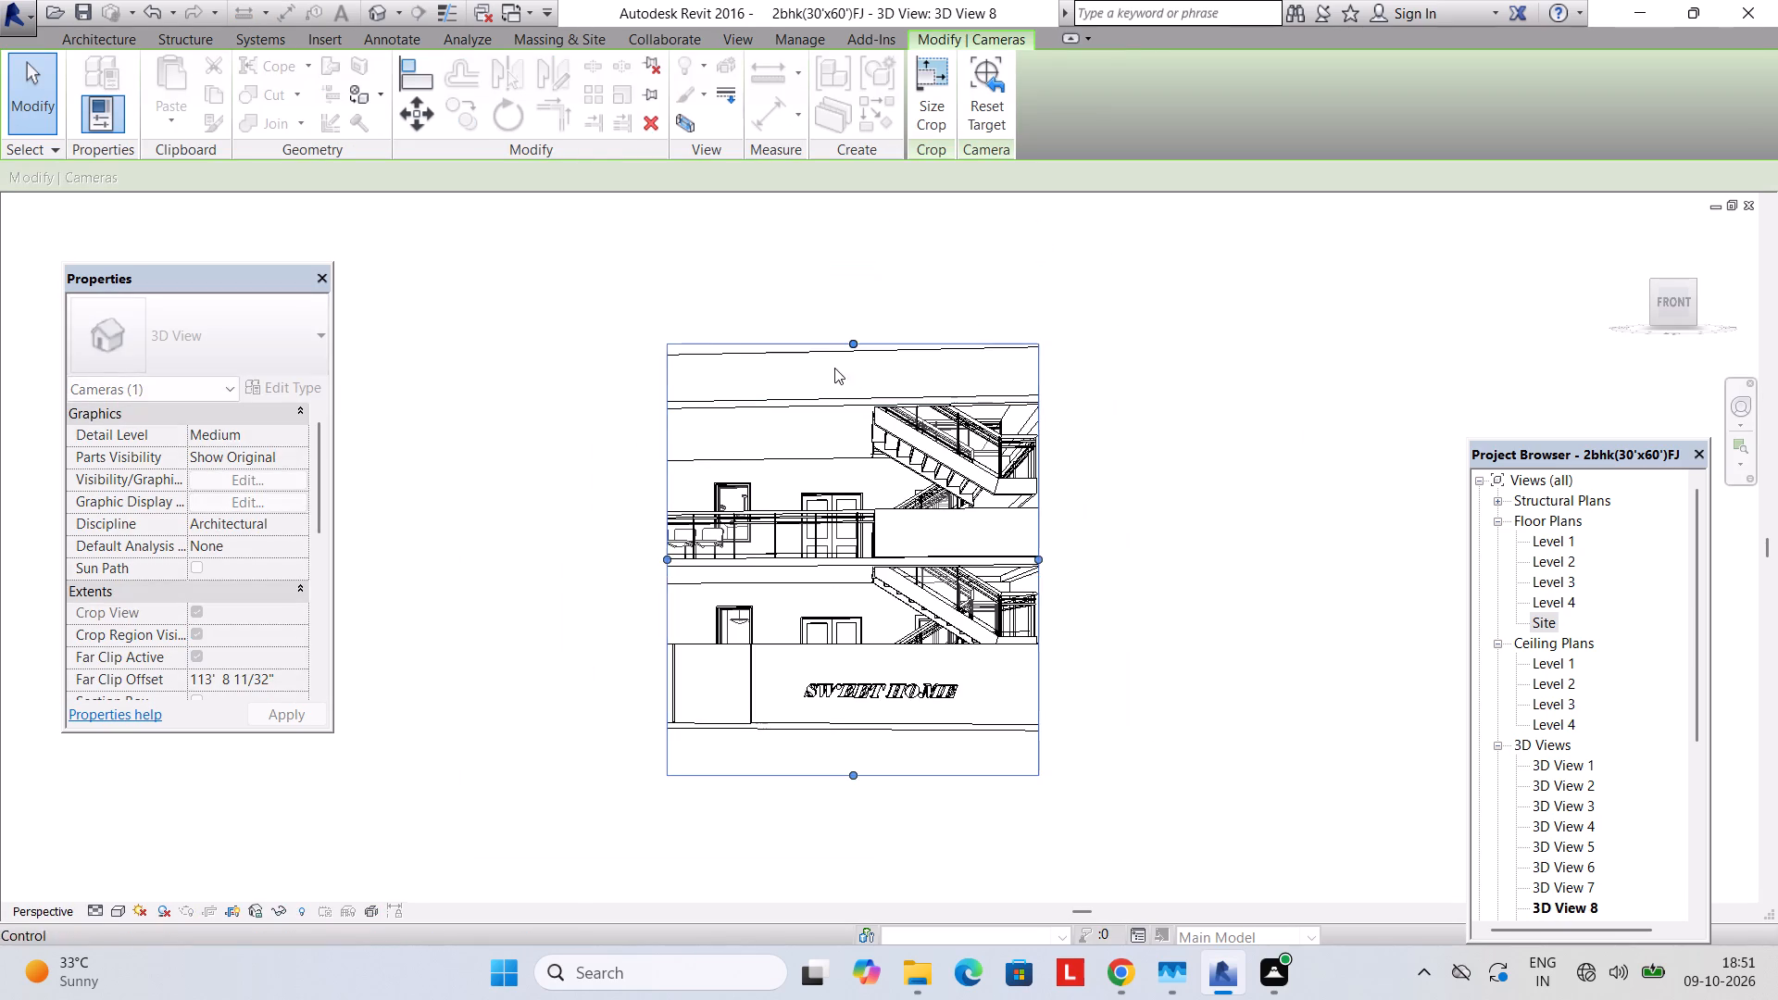
left_click_drag(846, 332, 846, 314)
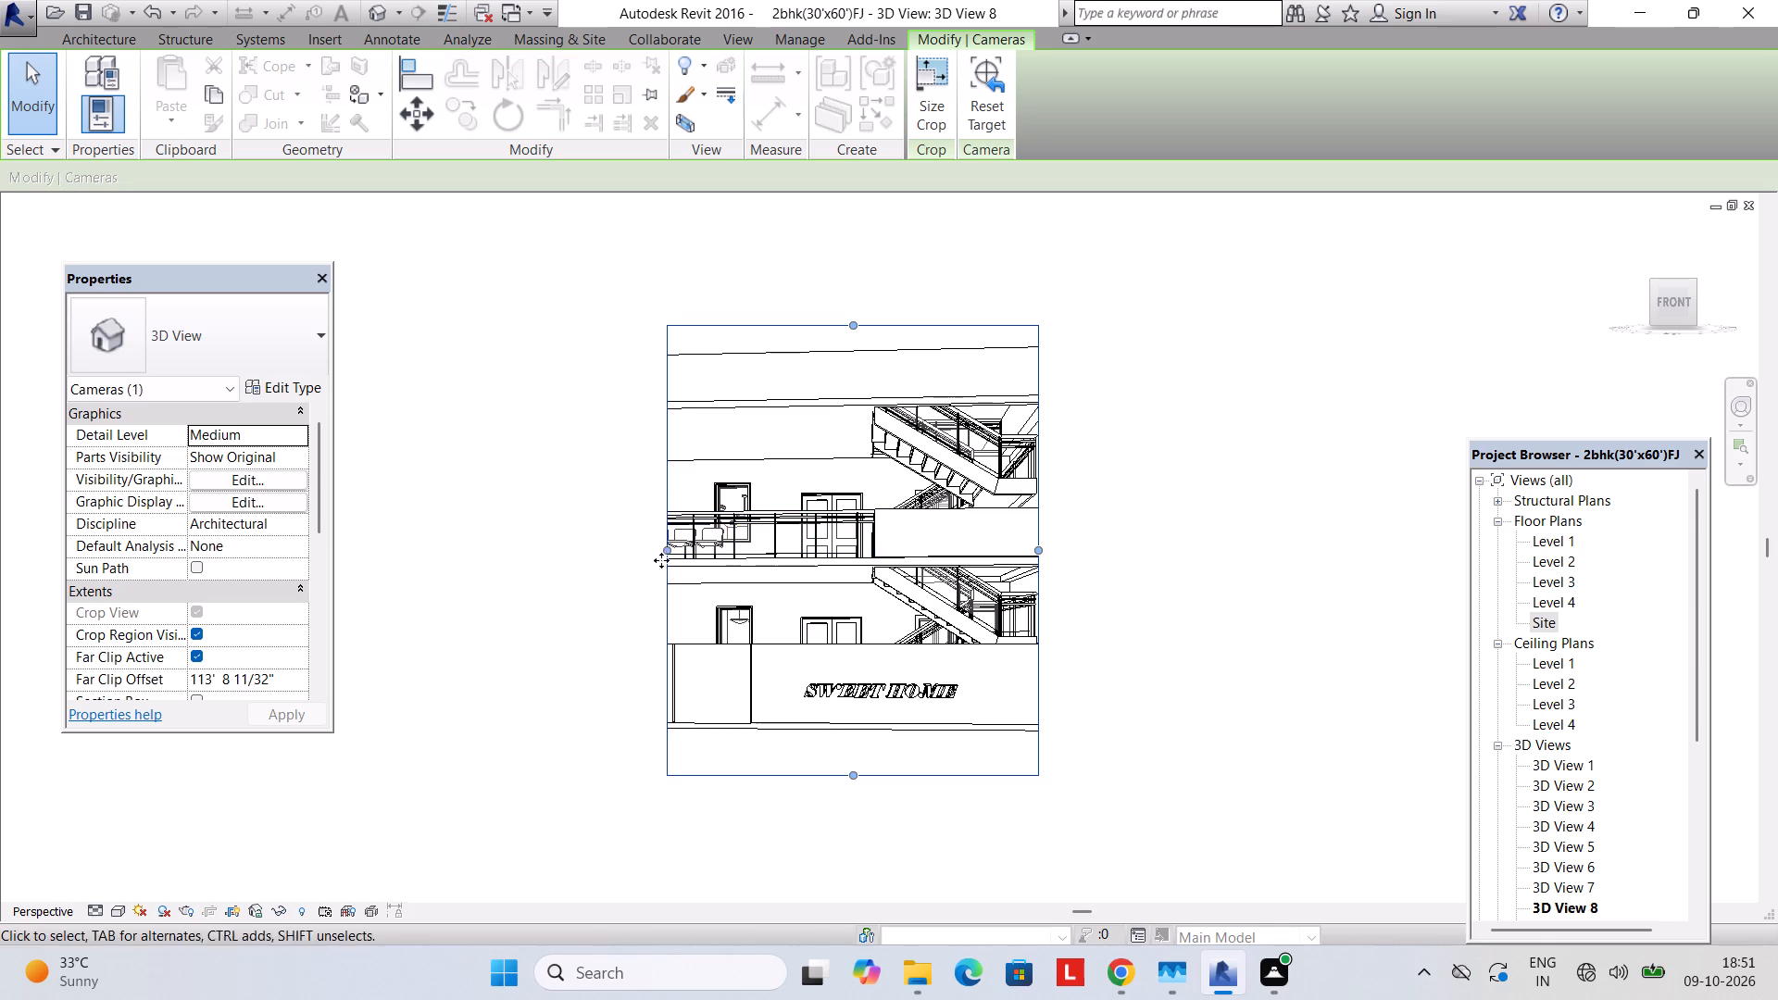
left_click_drag(664, 541, 535, 584)
left_click_drag(1039, 555, 1141, 569)
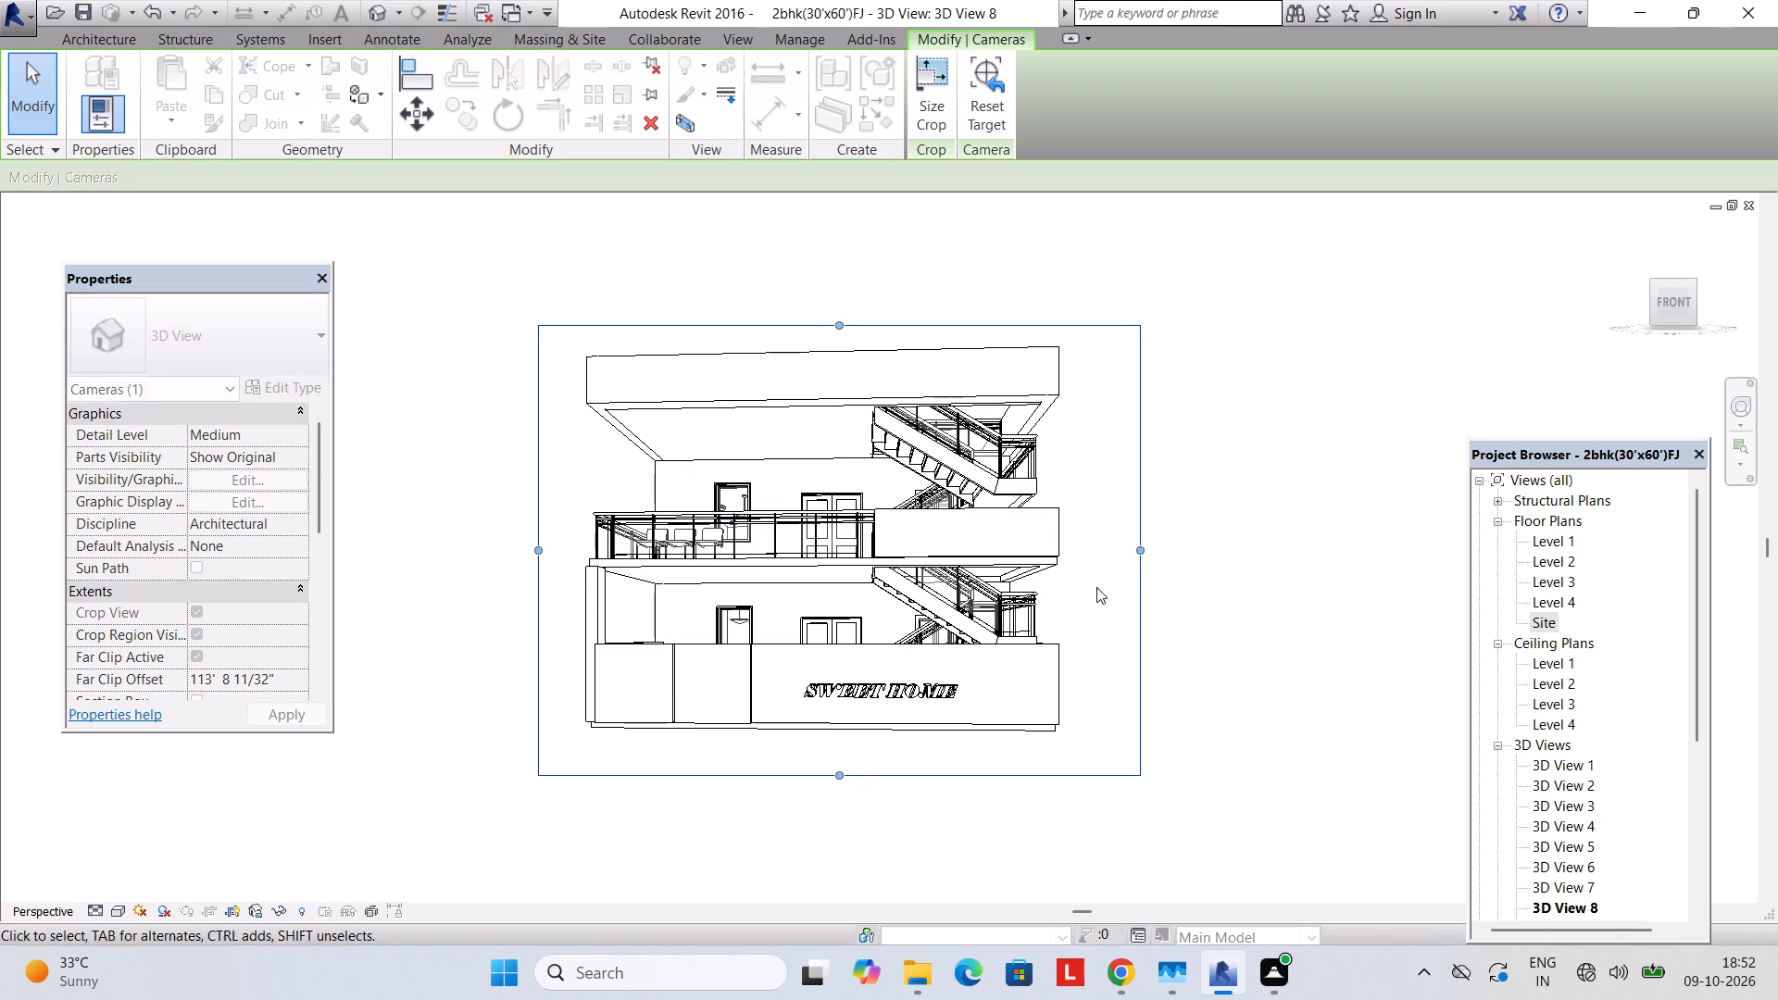
Render the new front camera view at Low quality with printer resolution at 75 DPI.
type("RR")
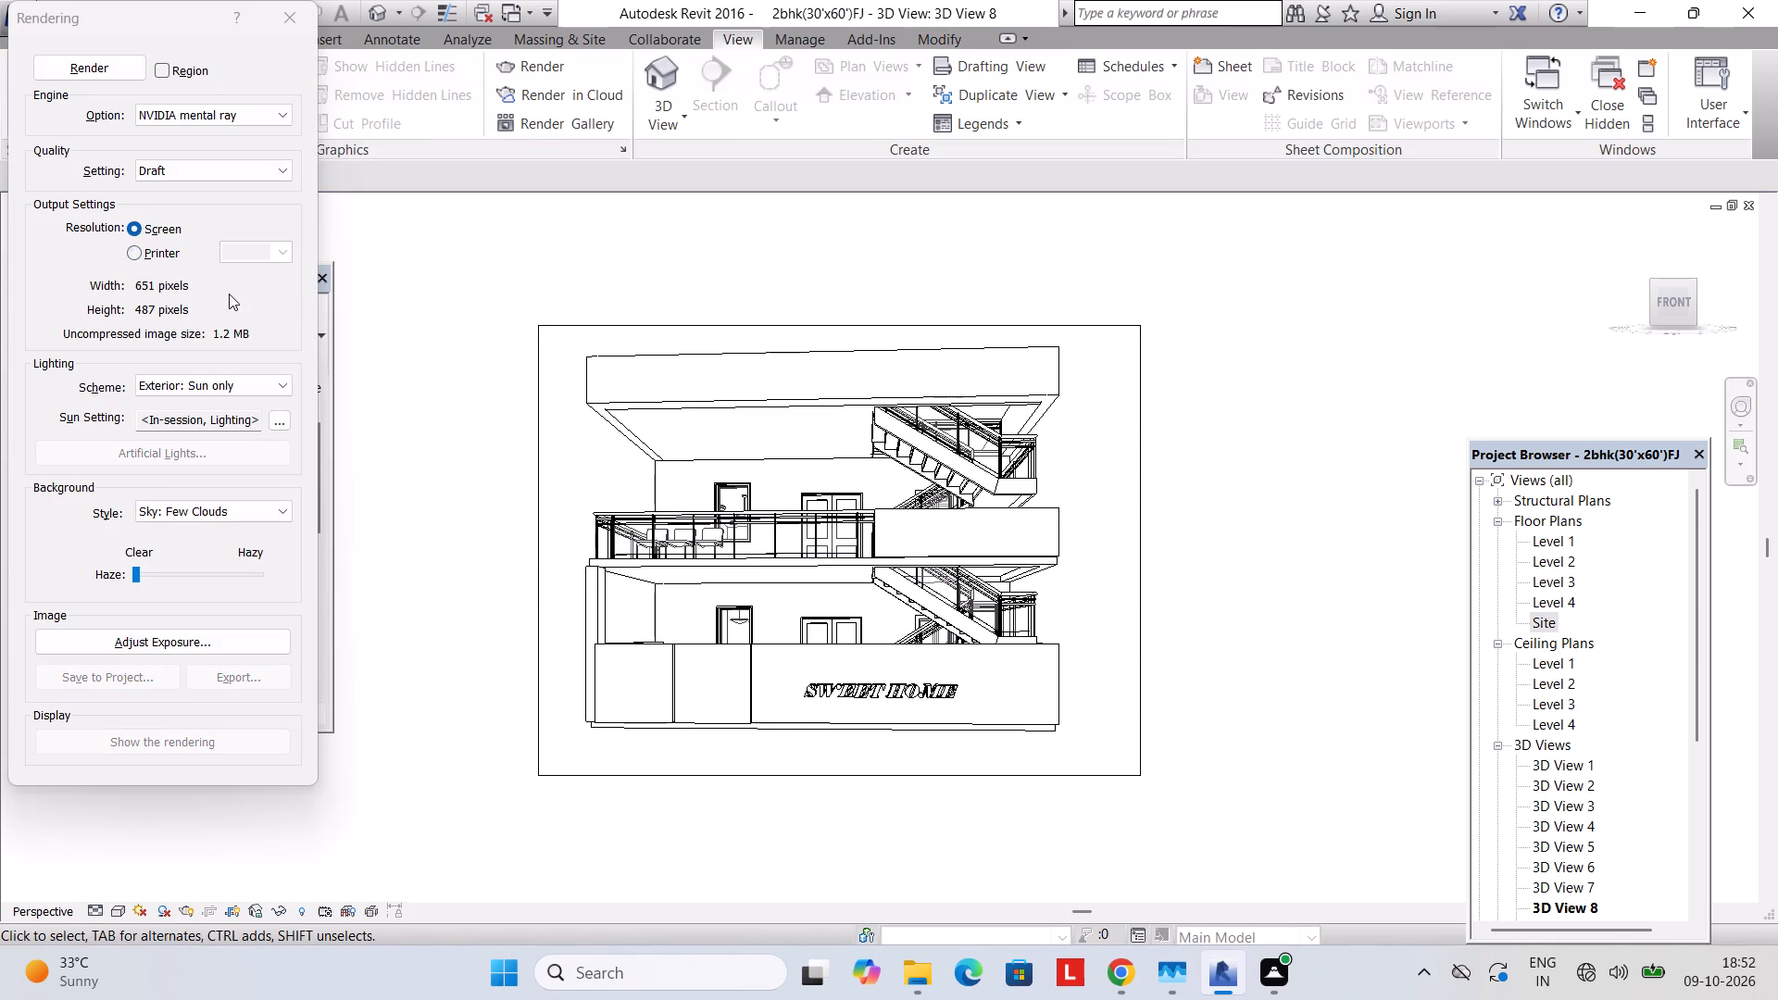
left_click(201, 170)
left_click(201, 194)
left_click(194, 174)
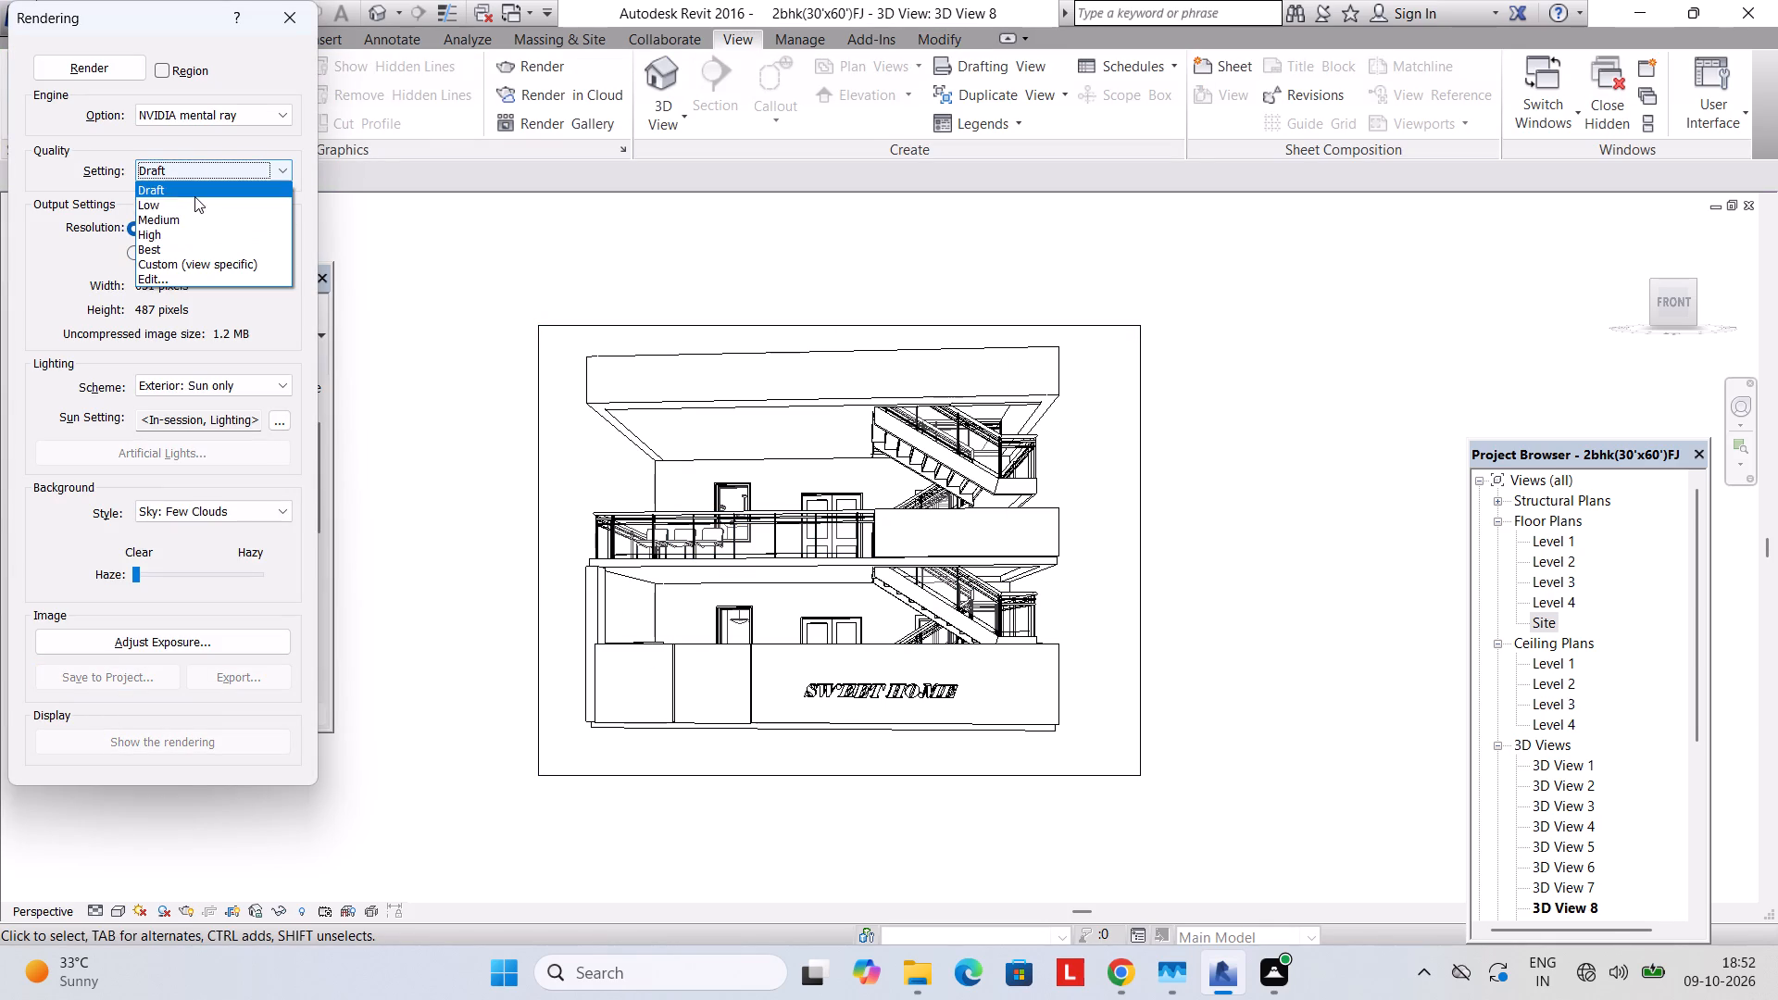
left_click(194, 201)
left_click(133, 251)
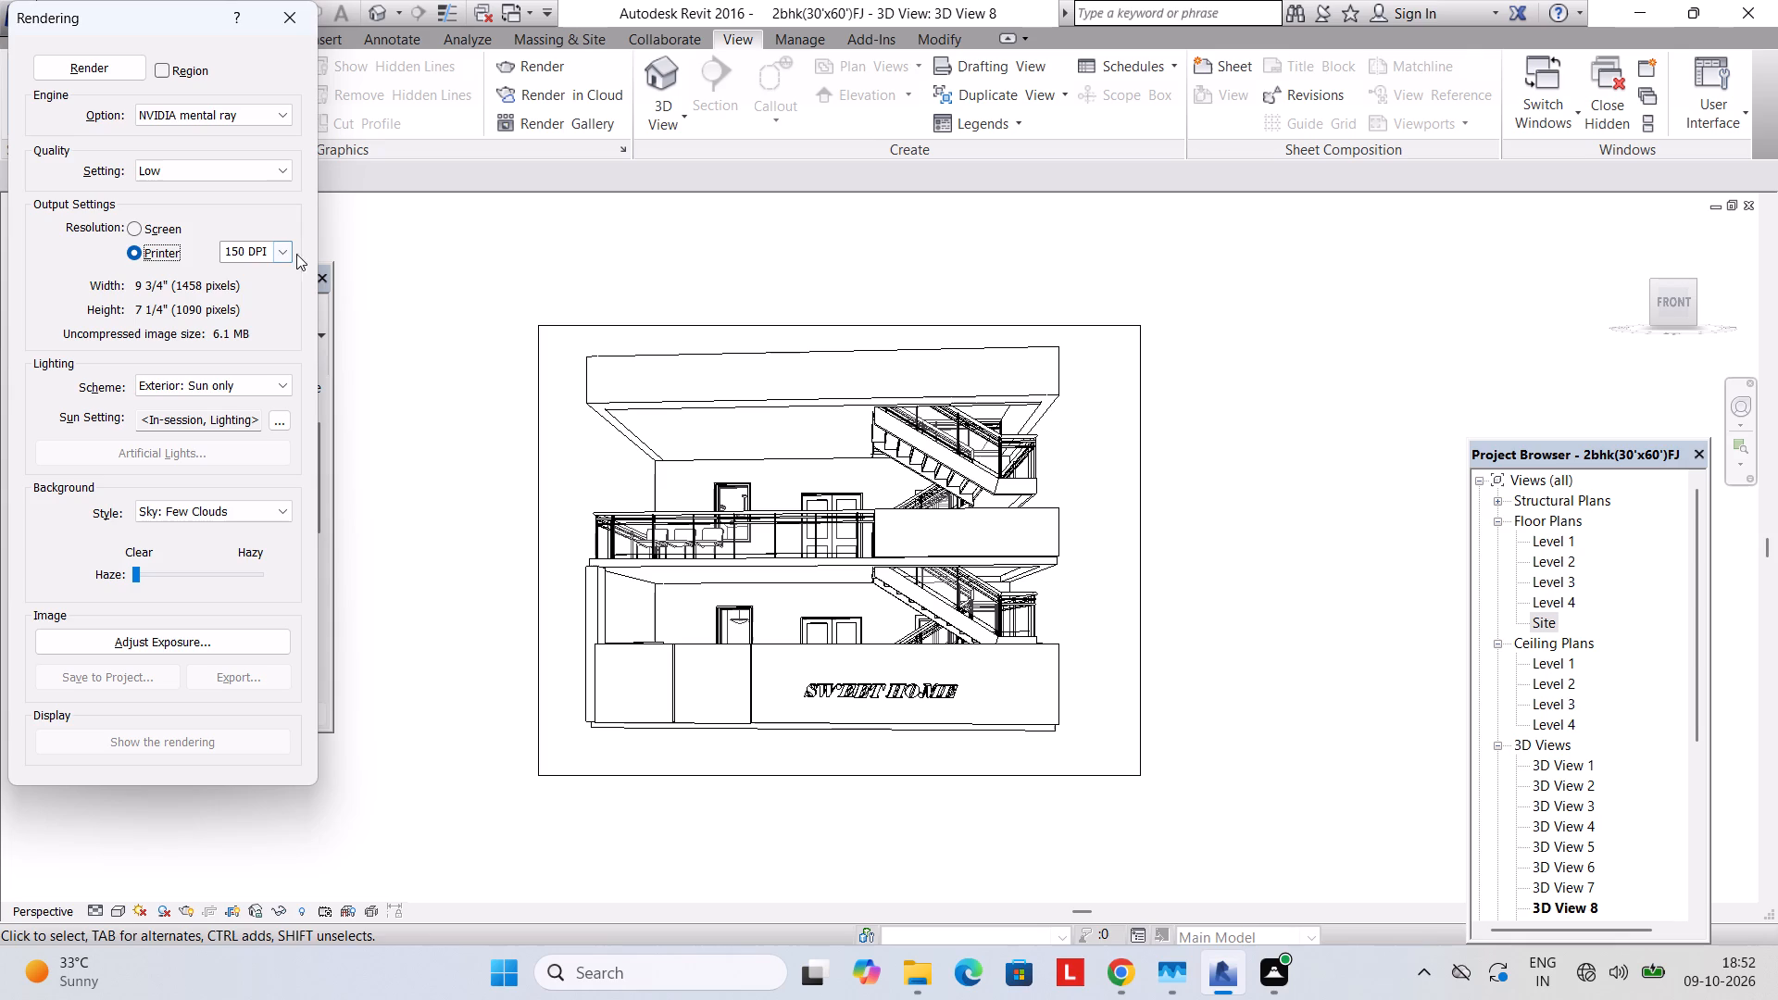
left_click(285, 254)
left_click(277, 272)
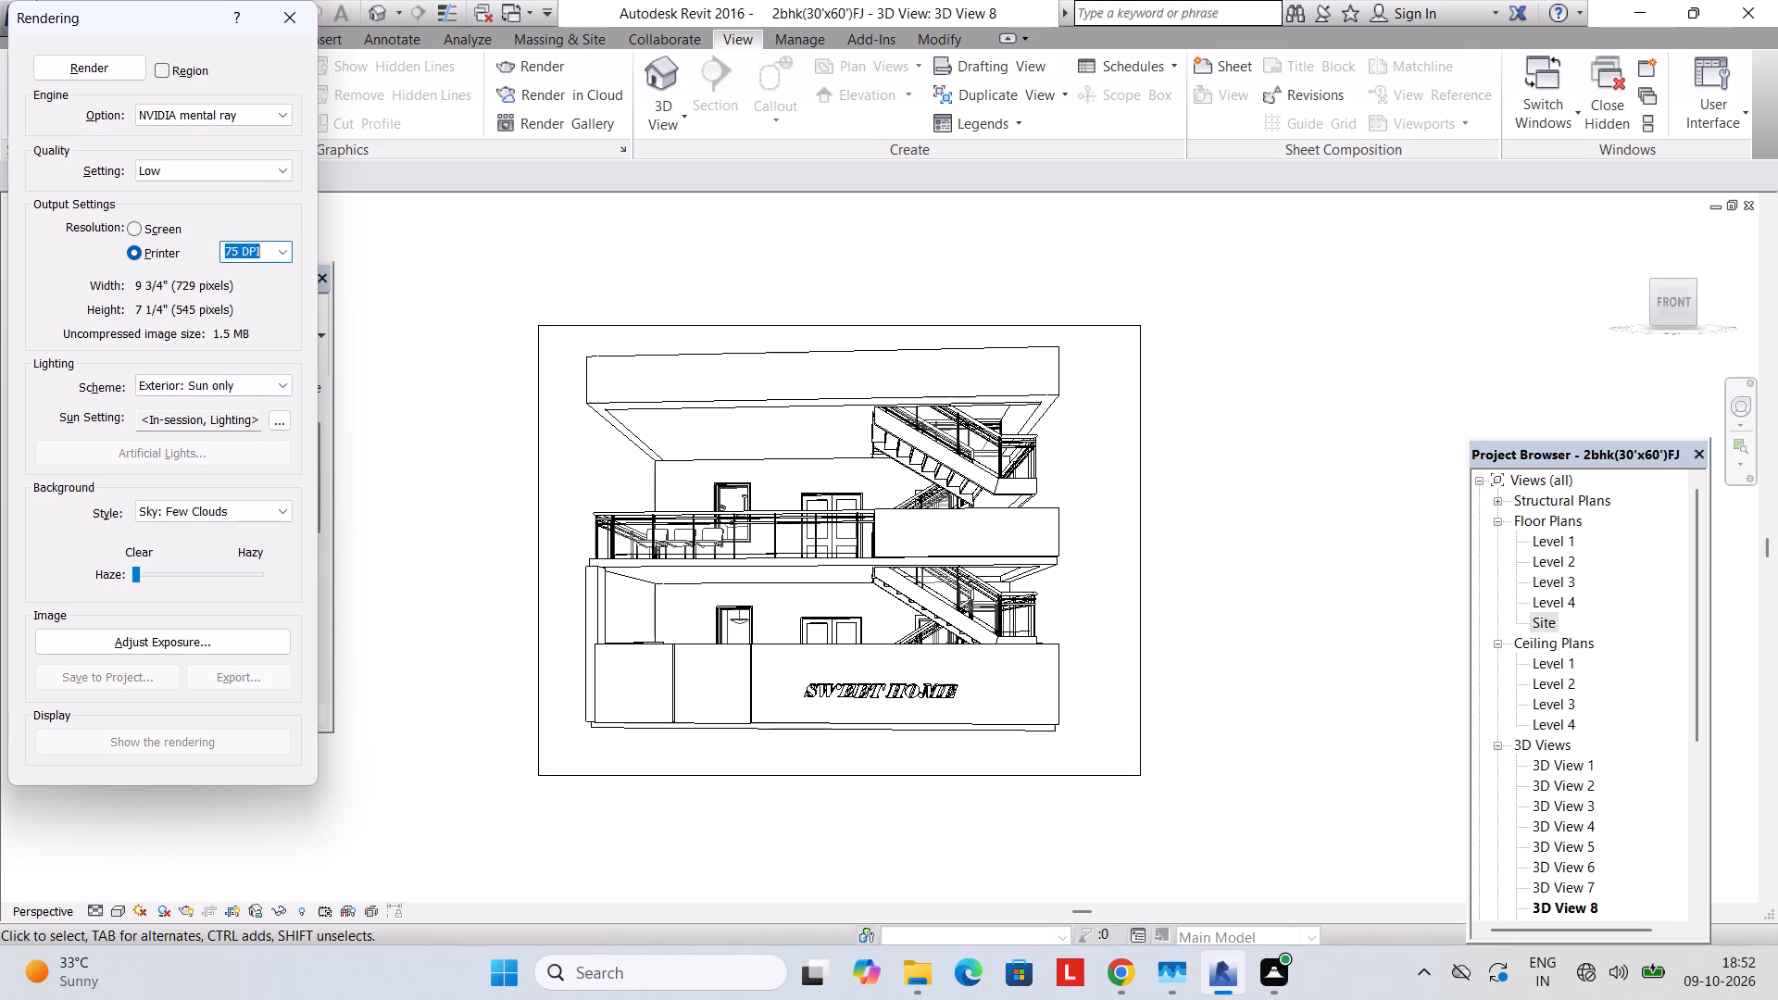
left_click(81, 73)
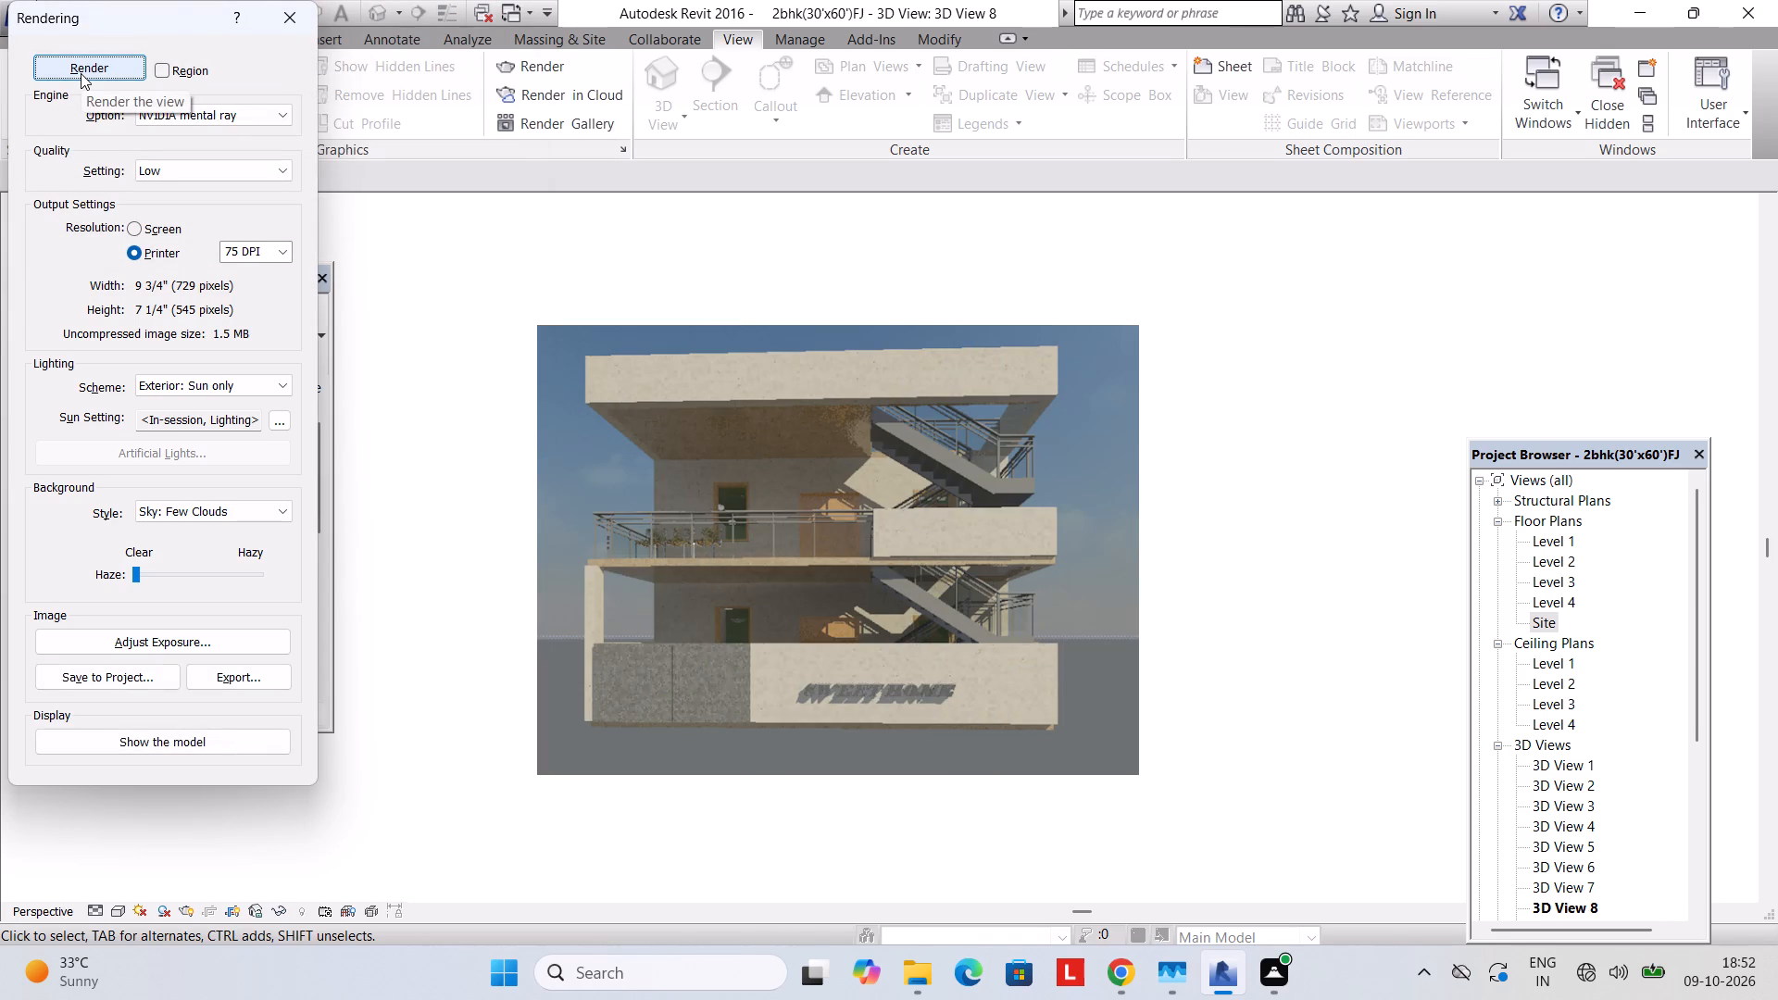
Examine the rendered front elevation up close and as a whole, and close the rendering settings.
scroll(700, 444, "up", 5)
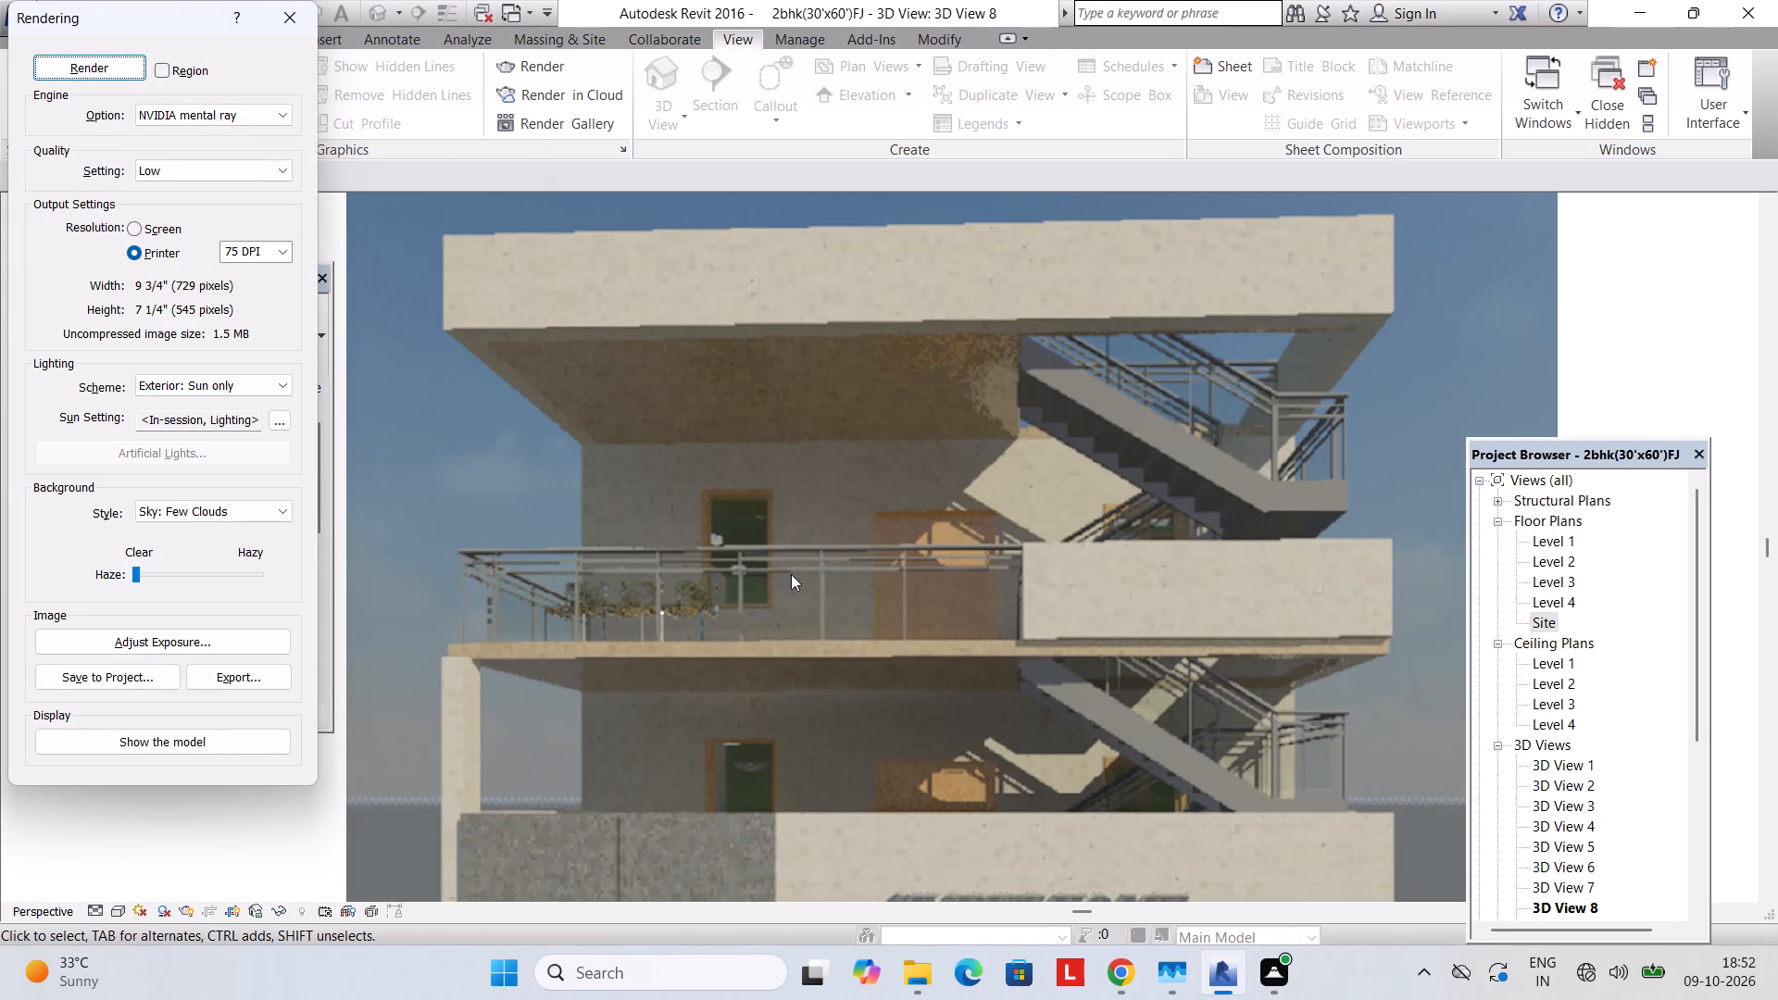
scroll(806, 610, "up", 2)
scroll(805, 597, "down", 4)
middle_click_drag(858, 630, 893, 550)
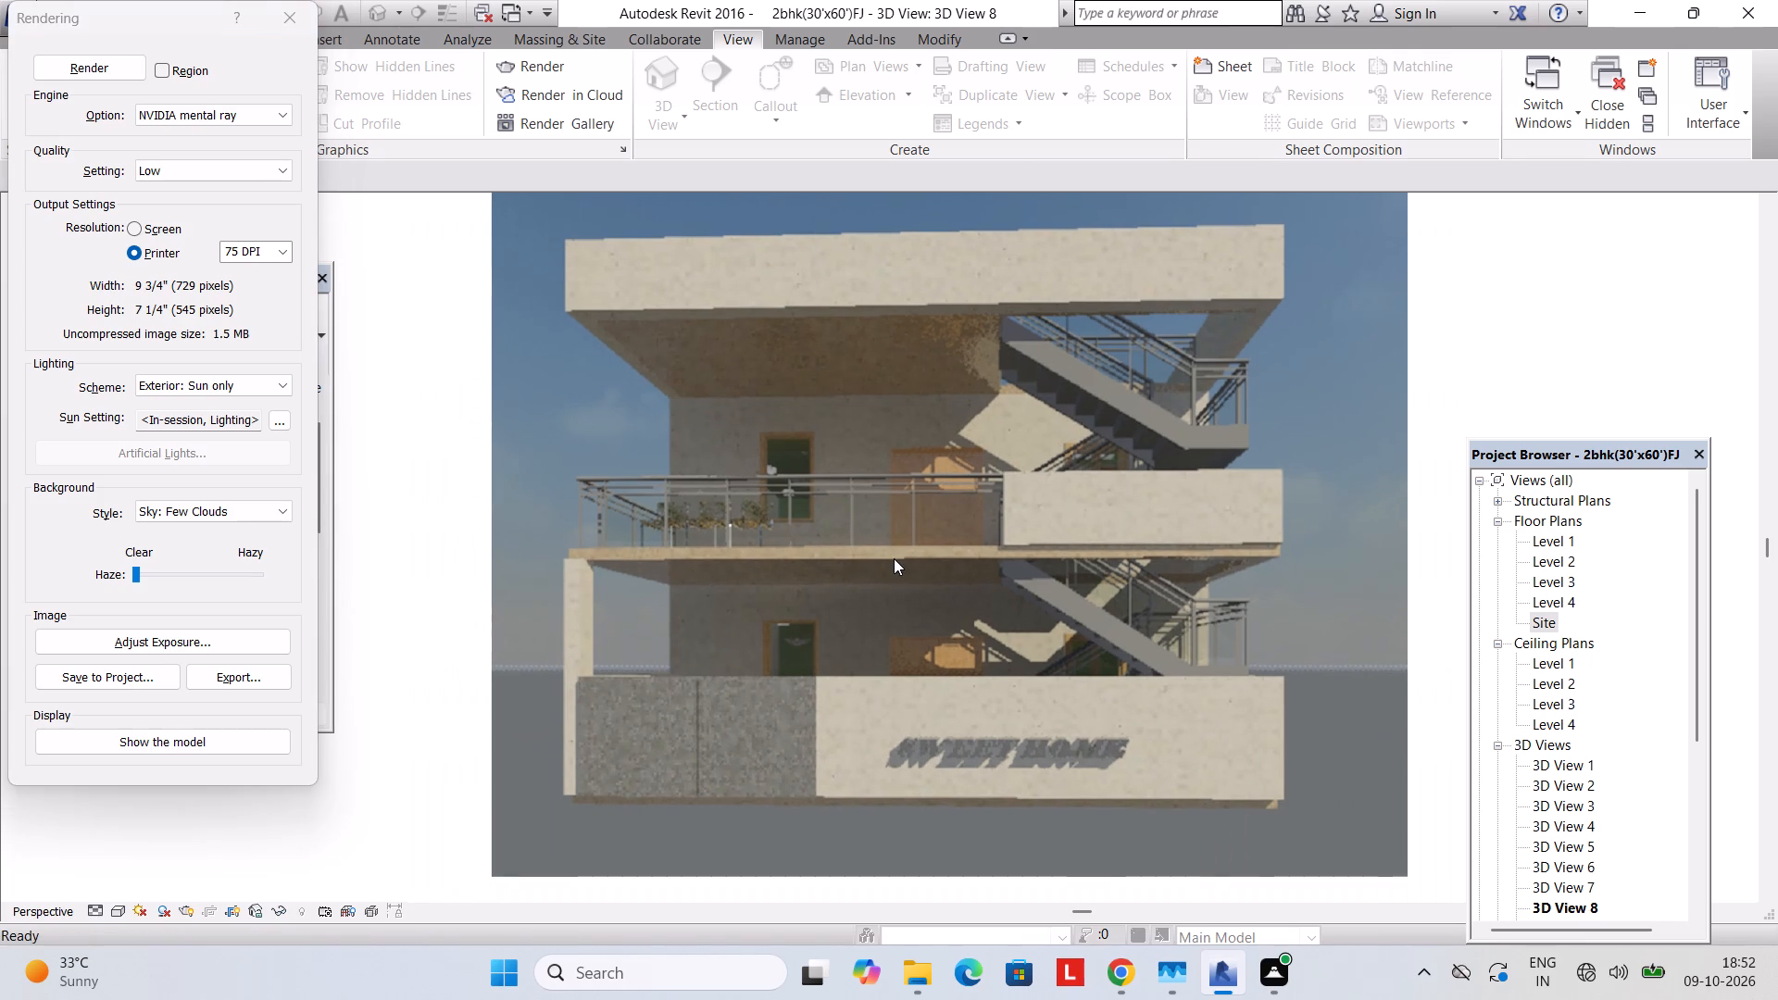
scroll(894, 558, "down", 1)
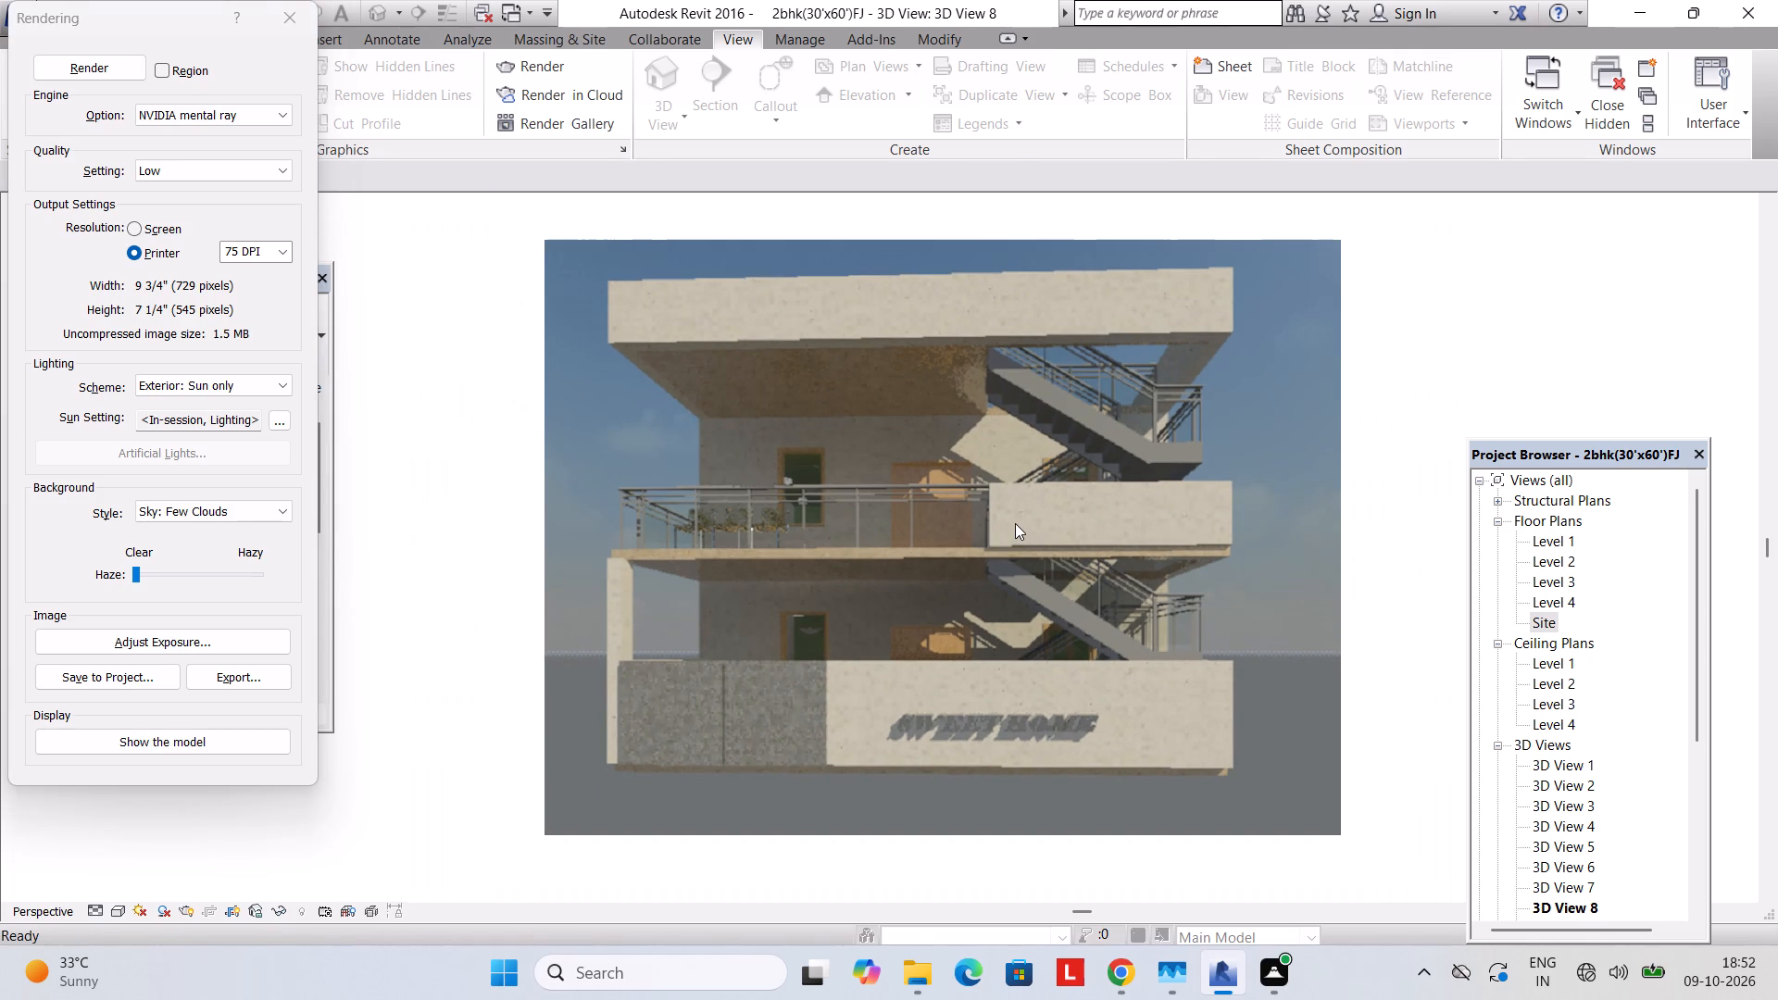
left_click(302, 23)
scroll(813, 401, "down", 3)
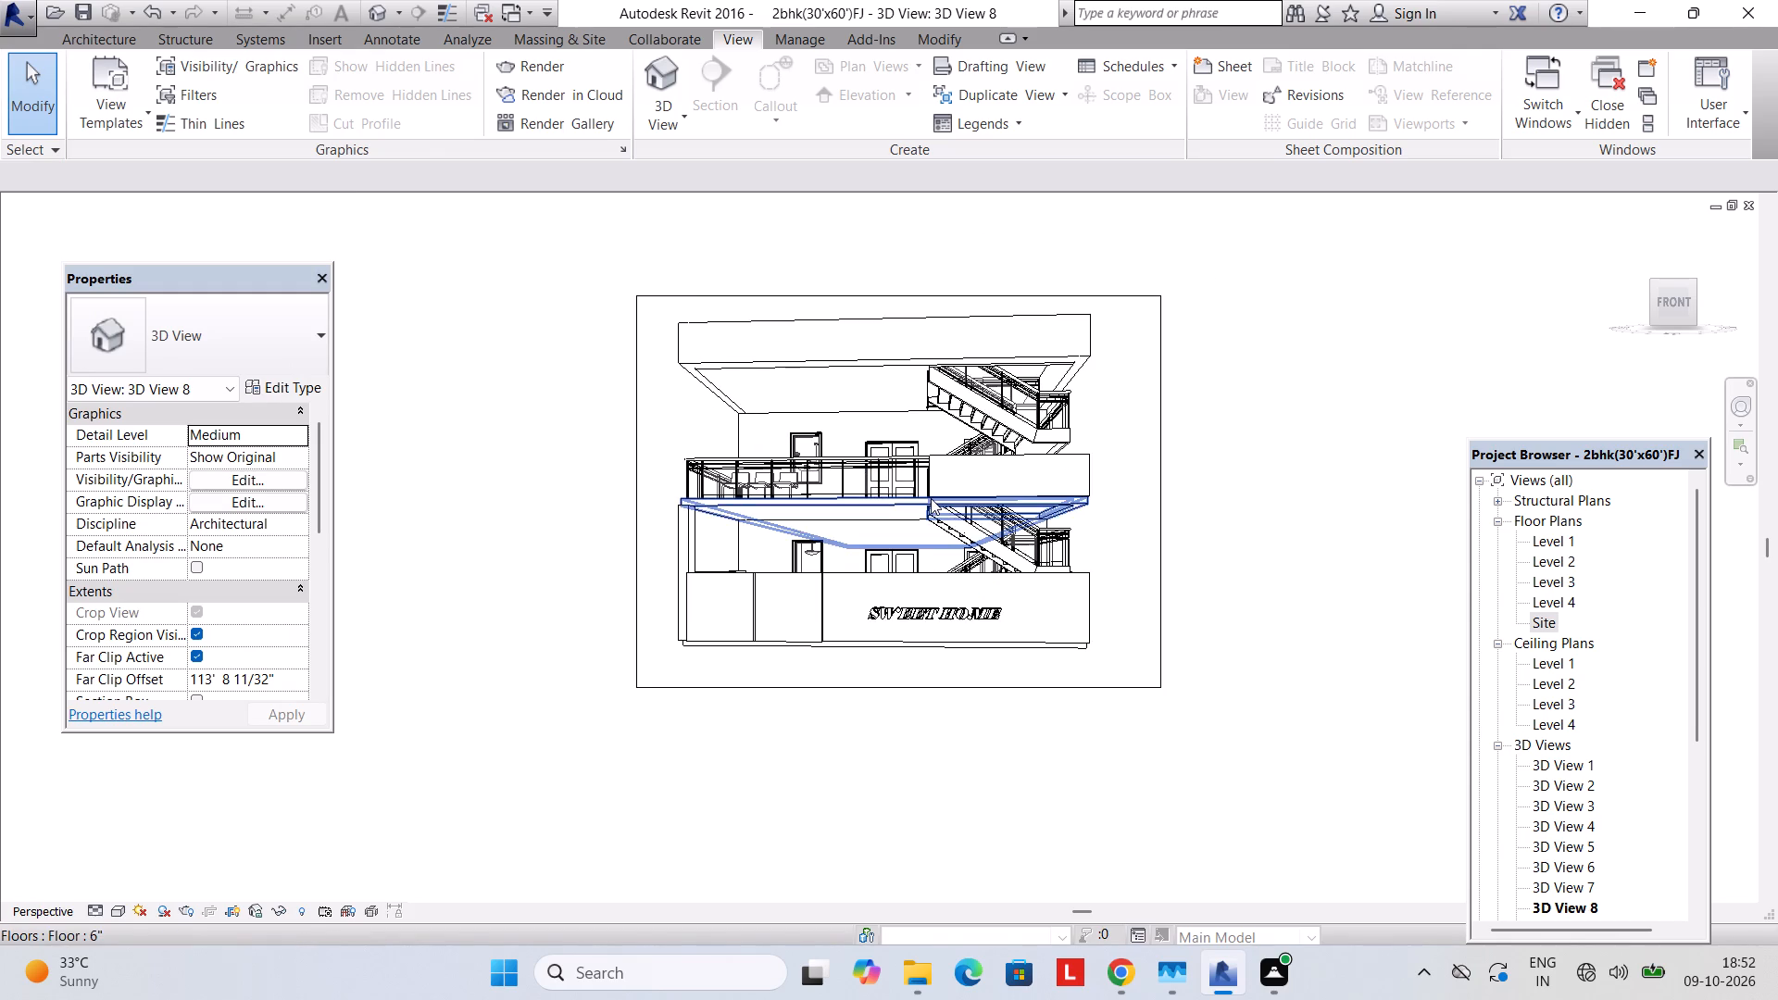
scroll(1551, 660, "down", 6)
scroll(1677, 644, "up", 3)
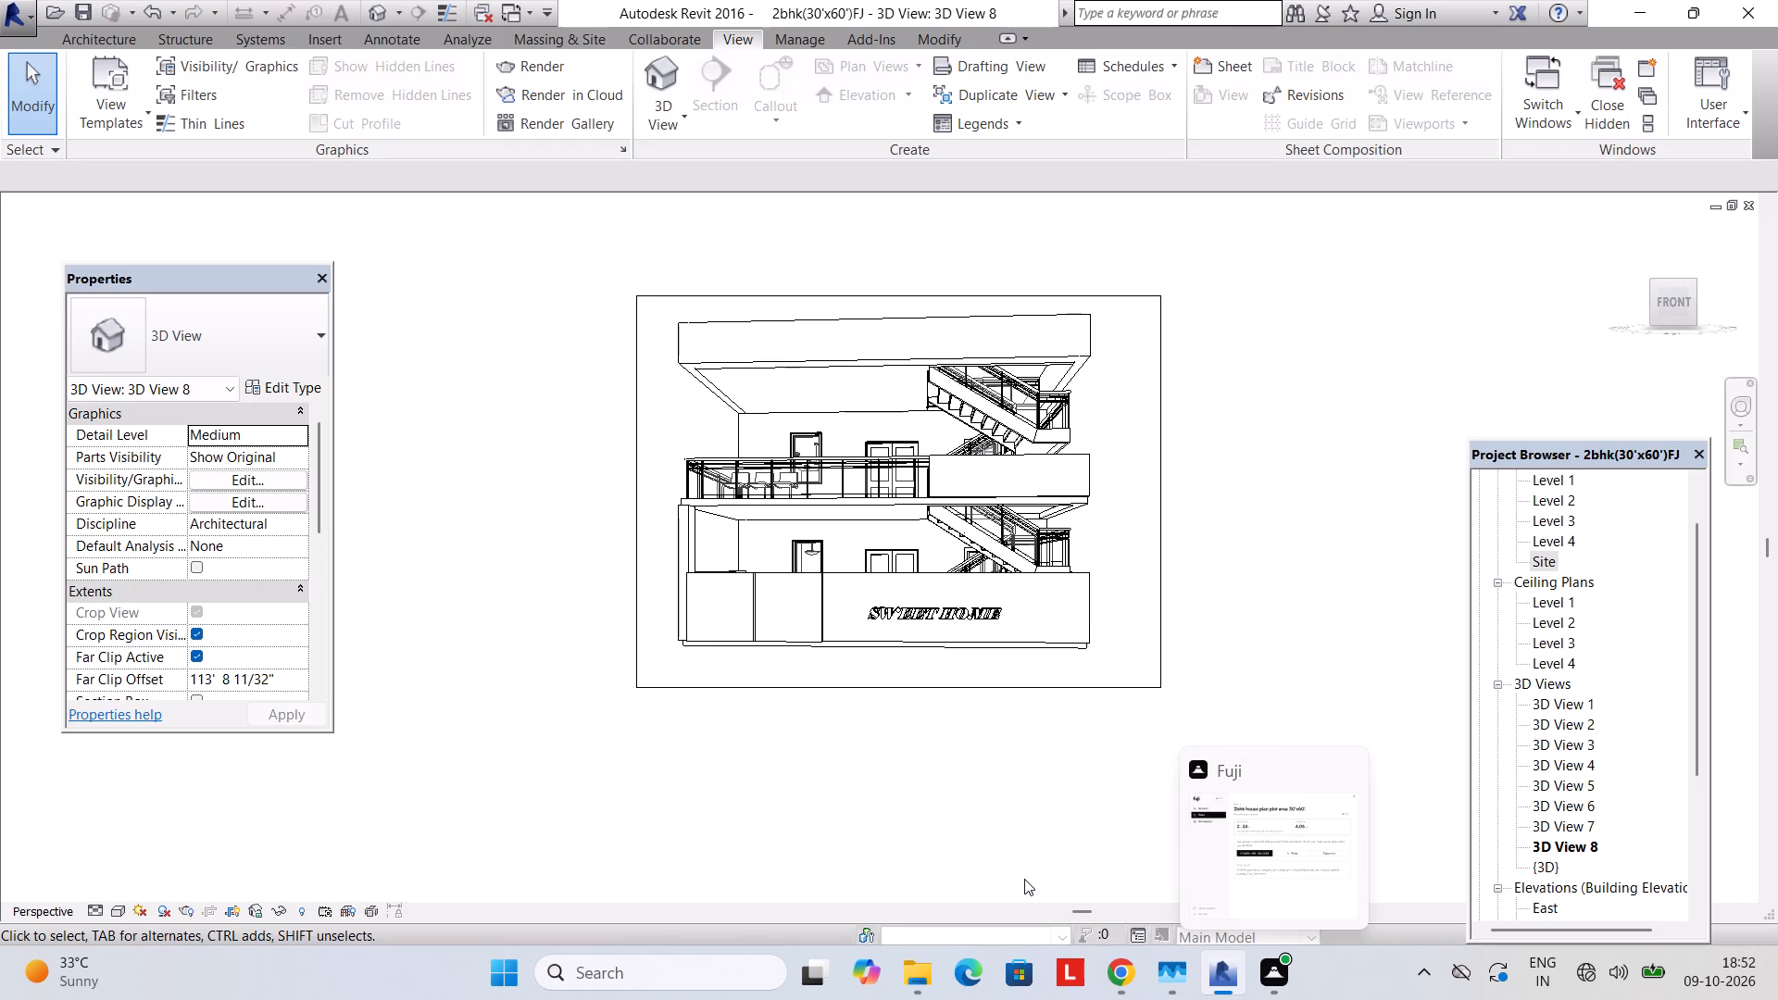
Save the project.
key("ctrl+s")
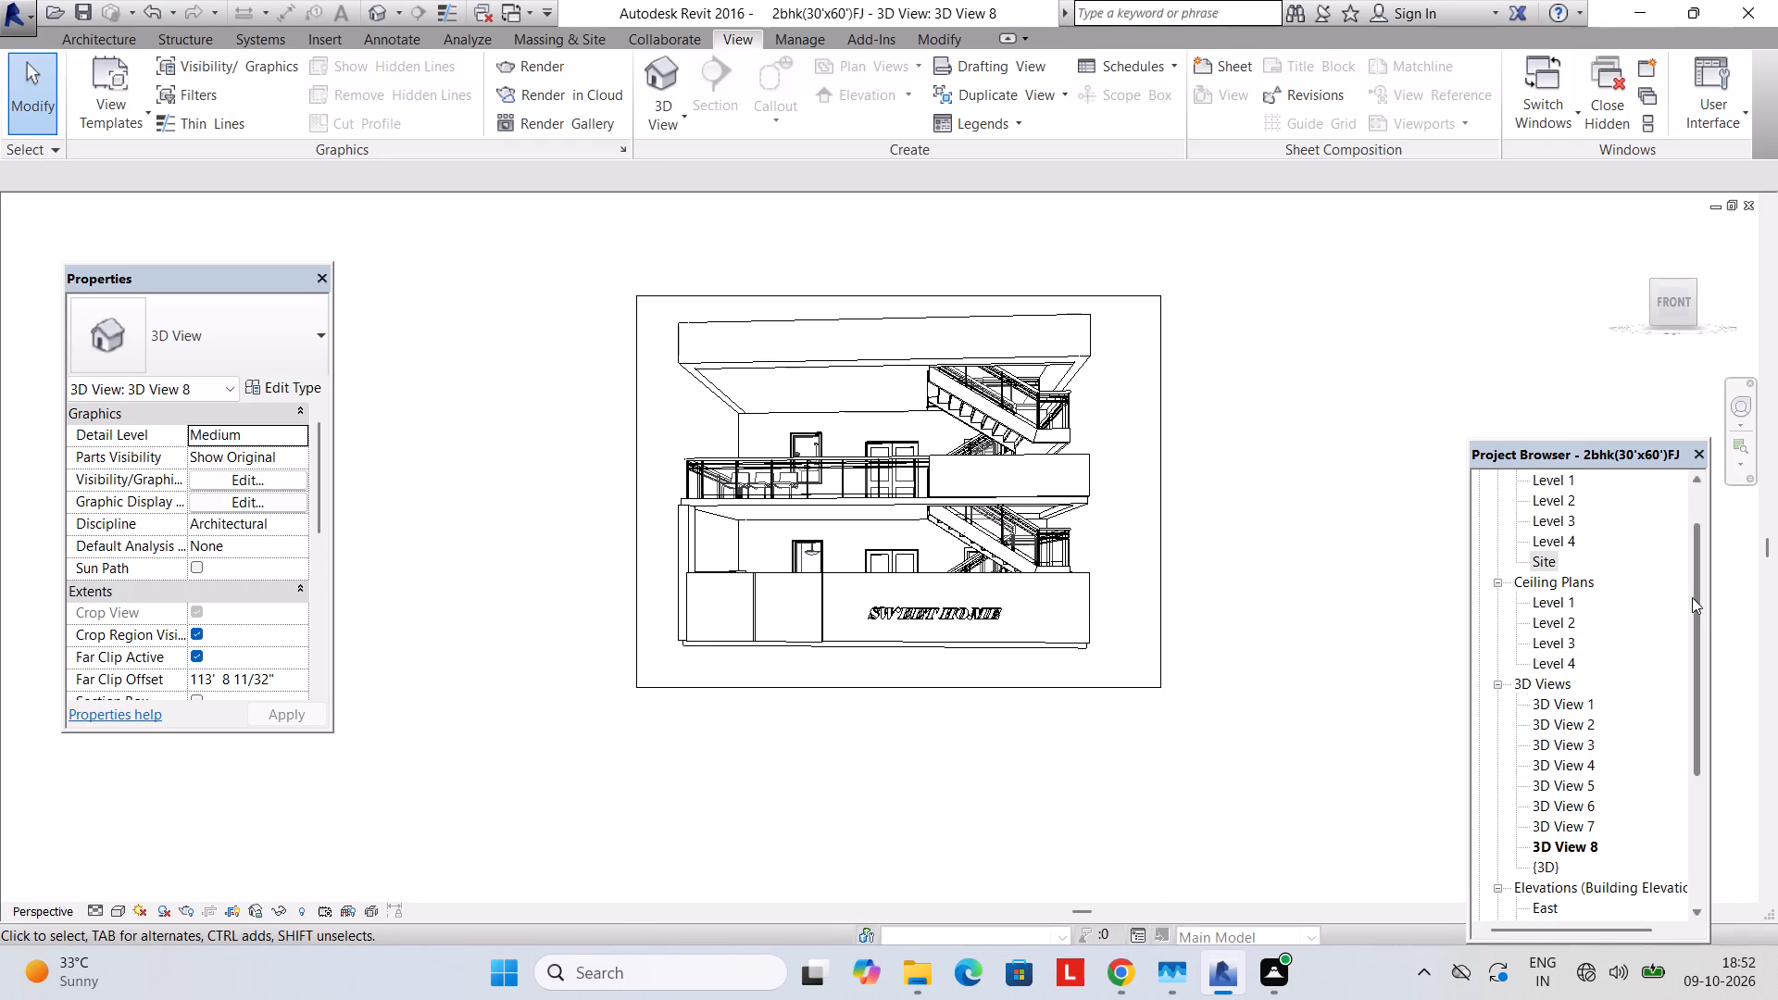
Review the Level 1 floor plan and the East, North, South and West elevations, examining the South front closely.
scroll(1683, 597, "up", 3)
double_click(1557, 535)
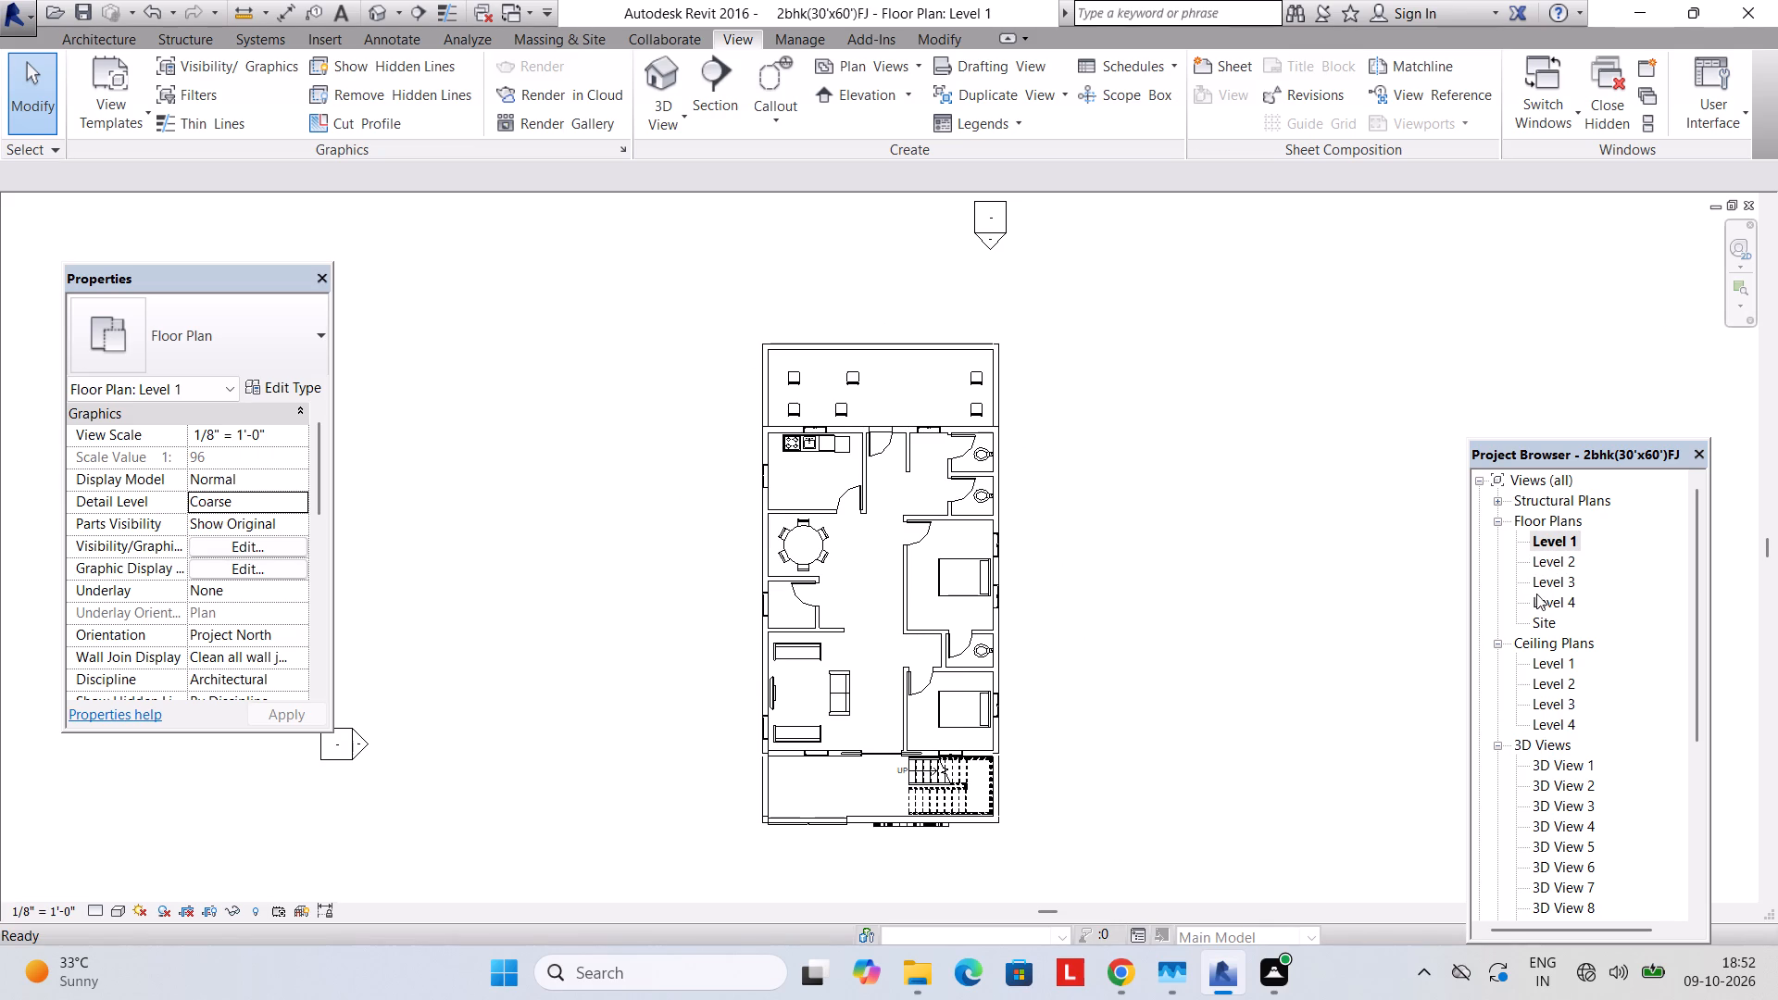
scroll(1523, 704, "down", 11)
double_click(1548, 744)
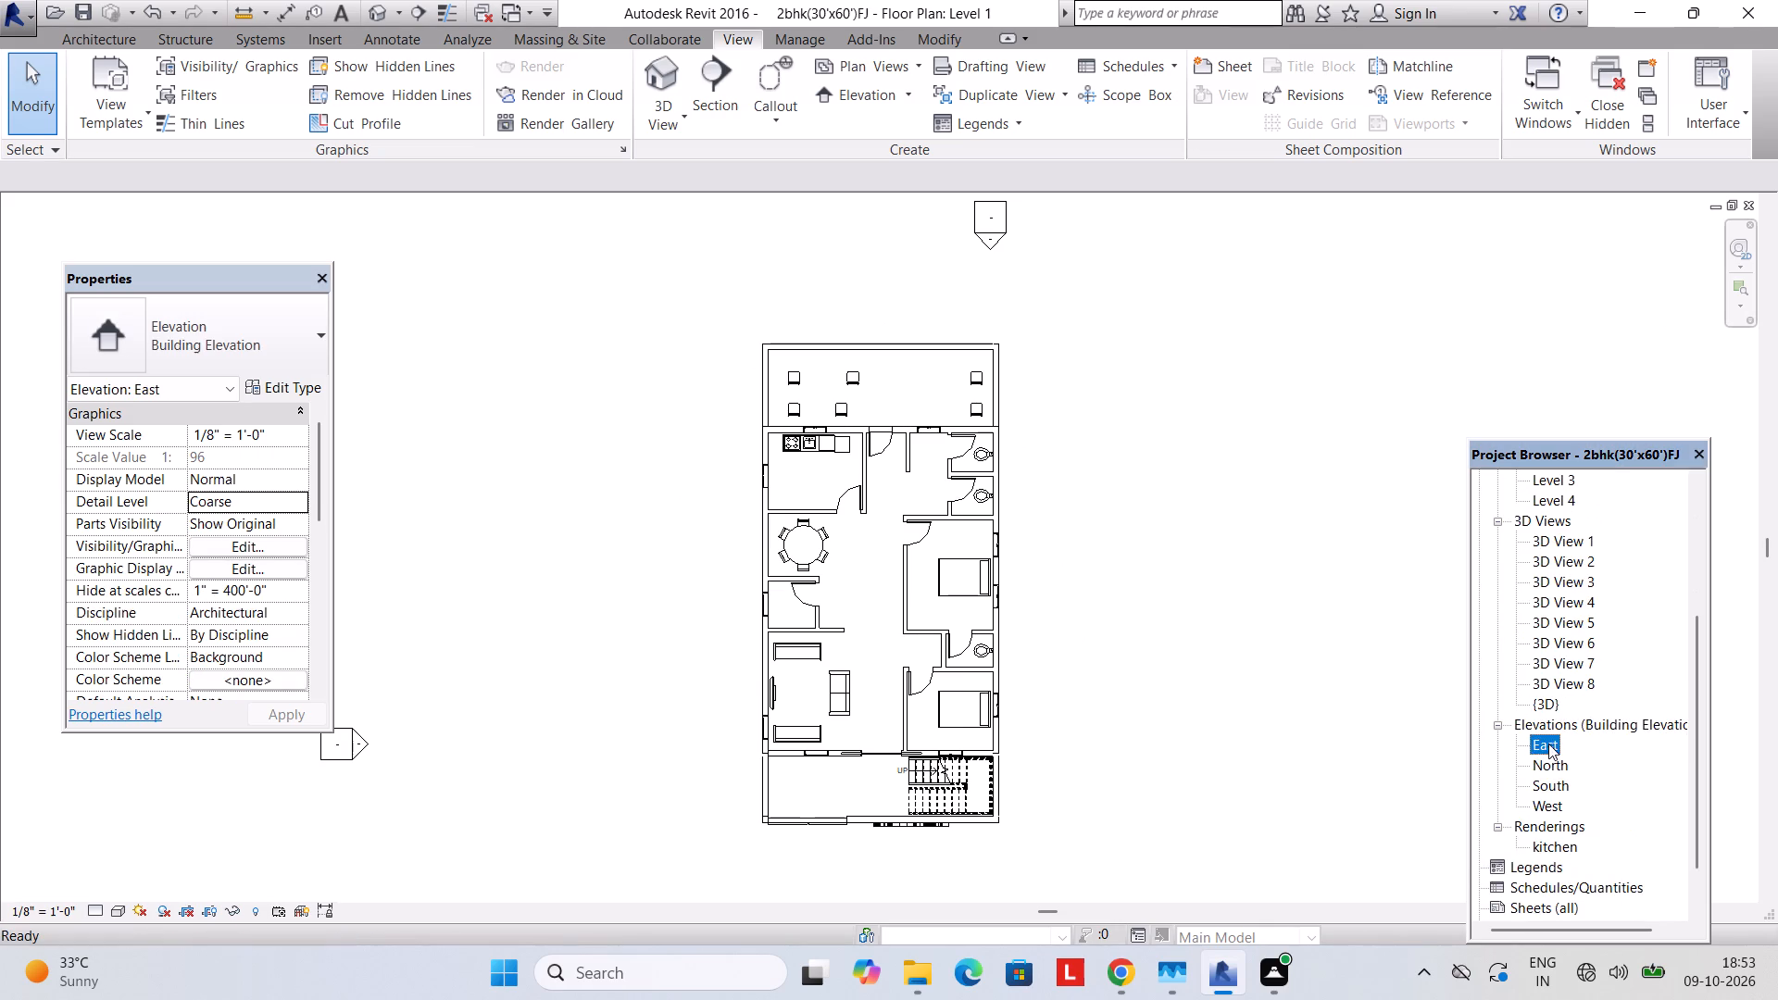
scroll(1289, 668, "down", 6)
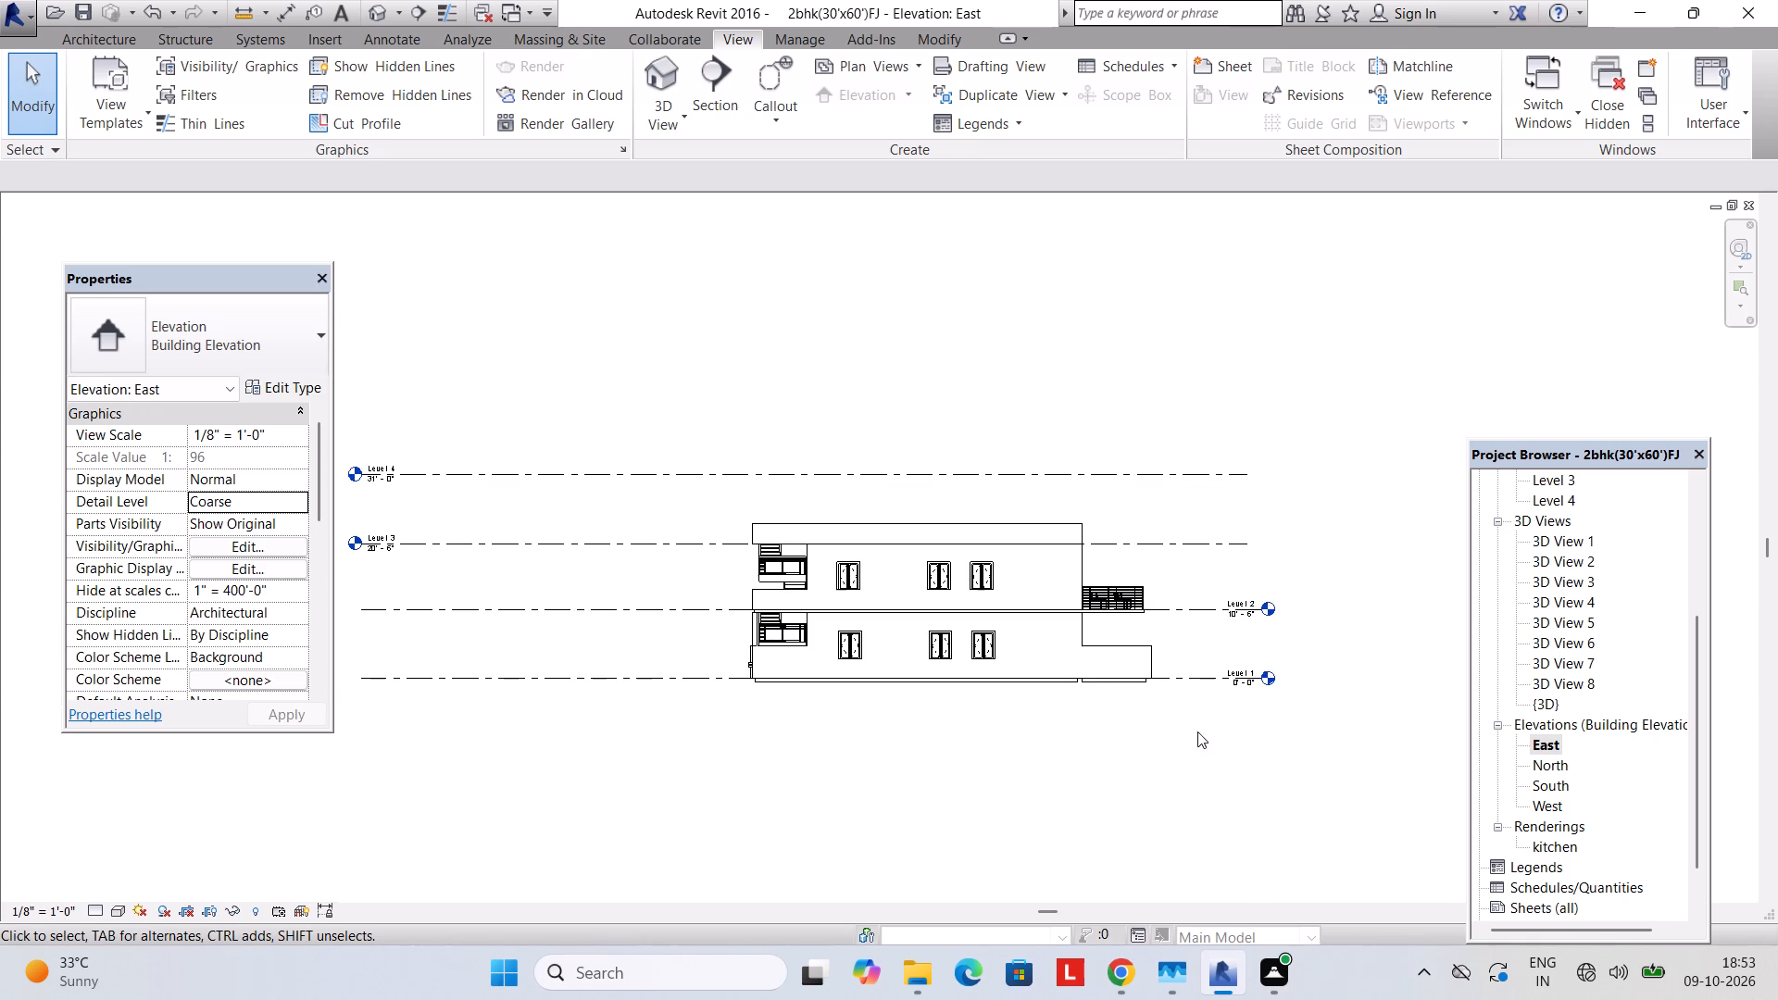
double_click(1536, 763)
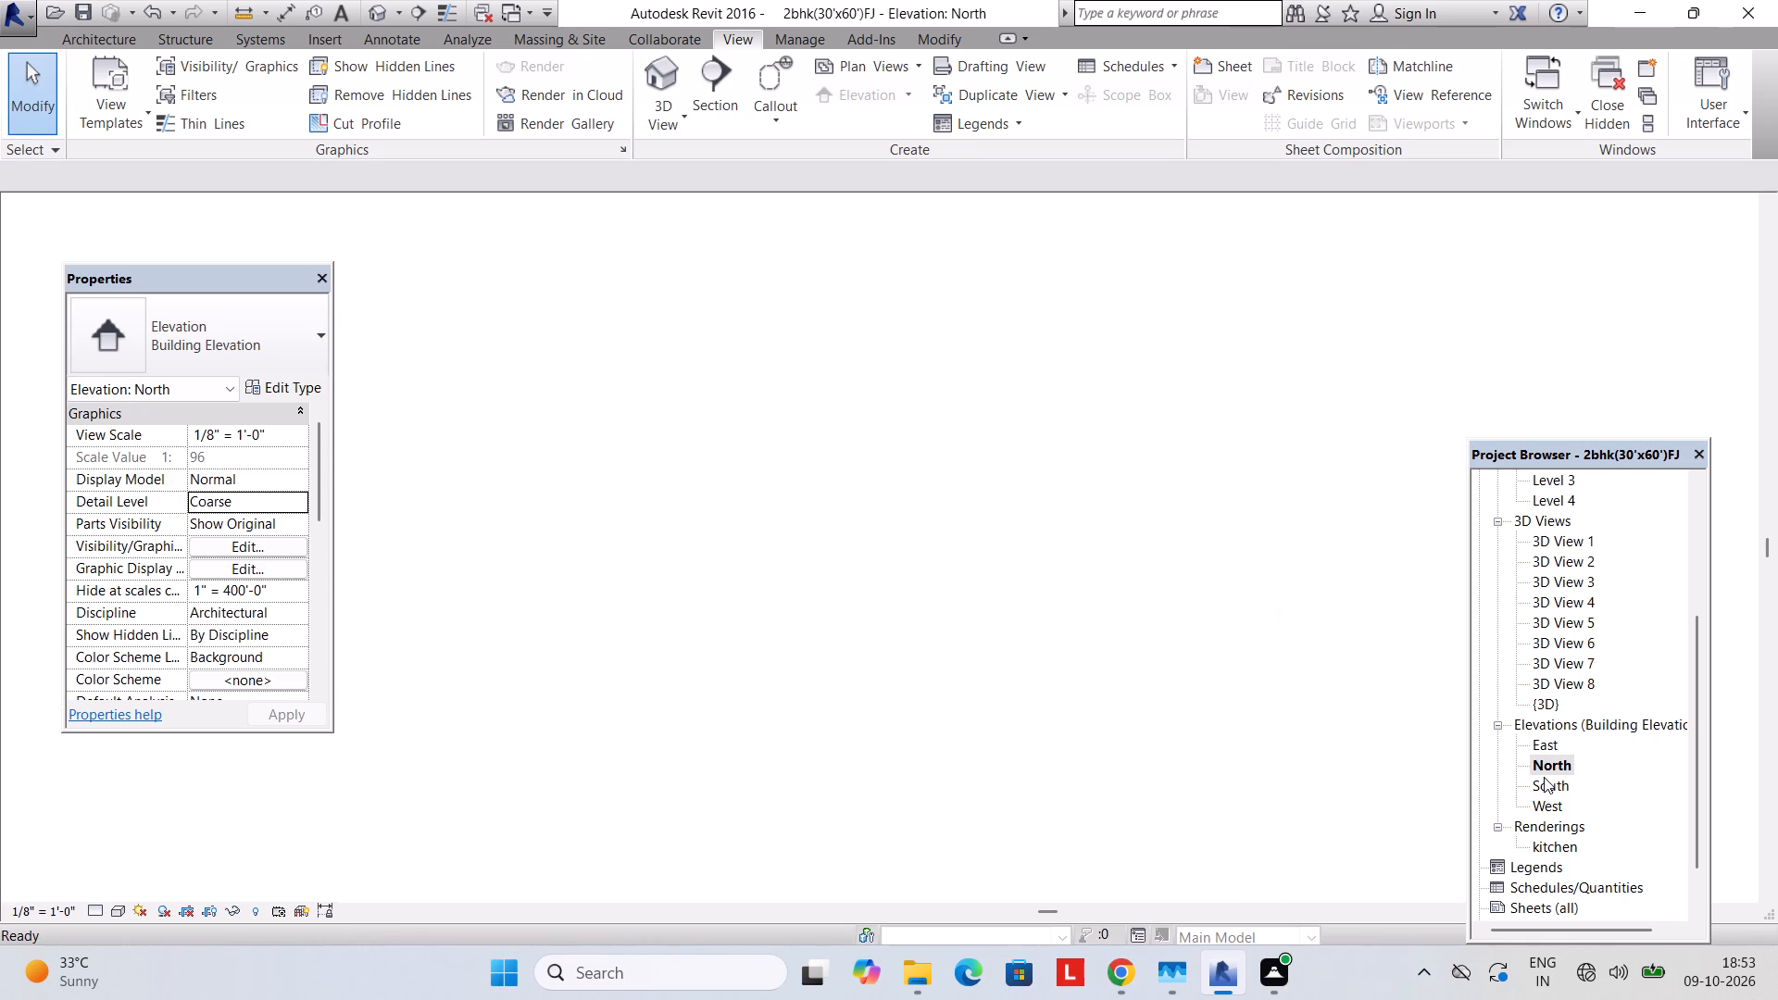
double_click(1544, 779)
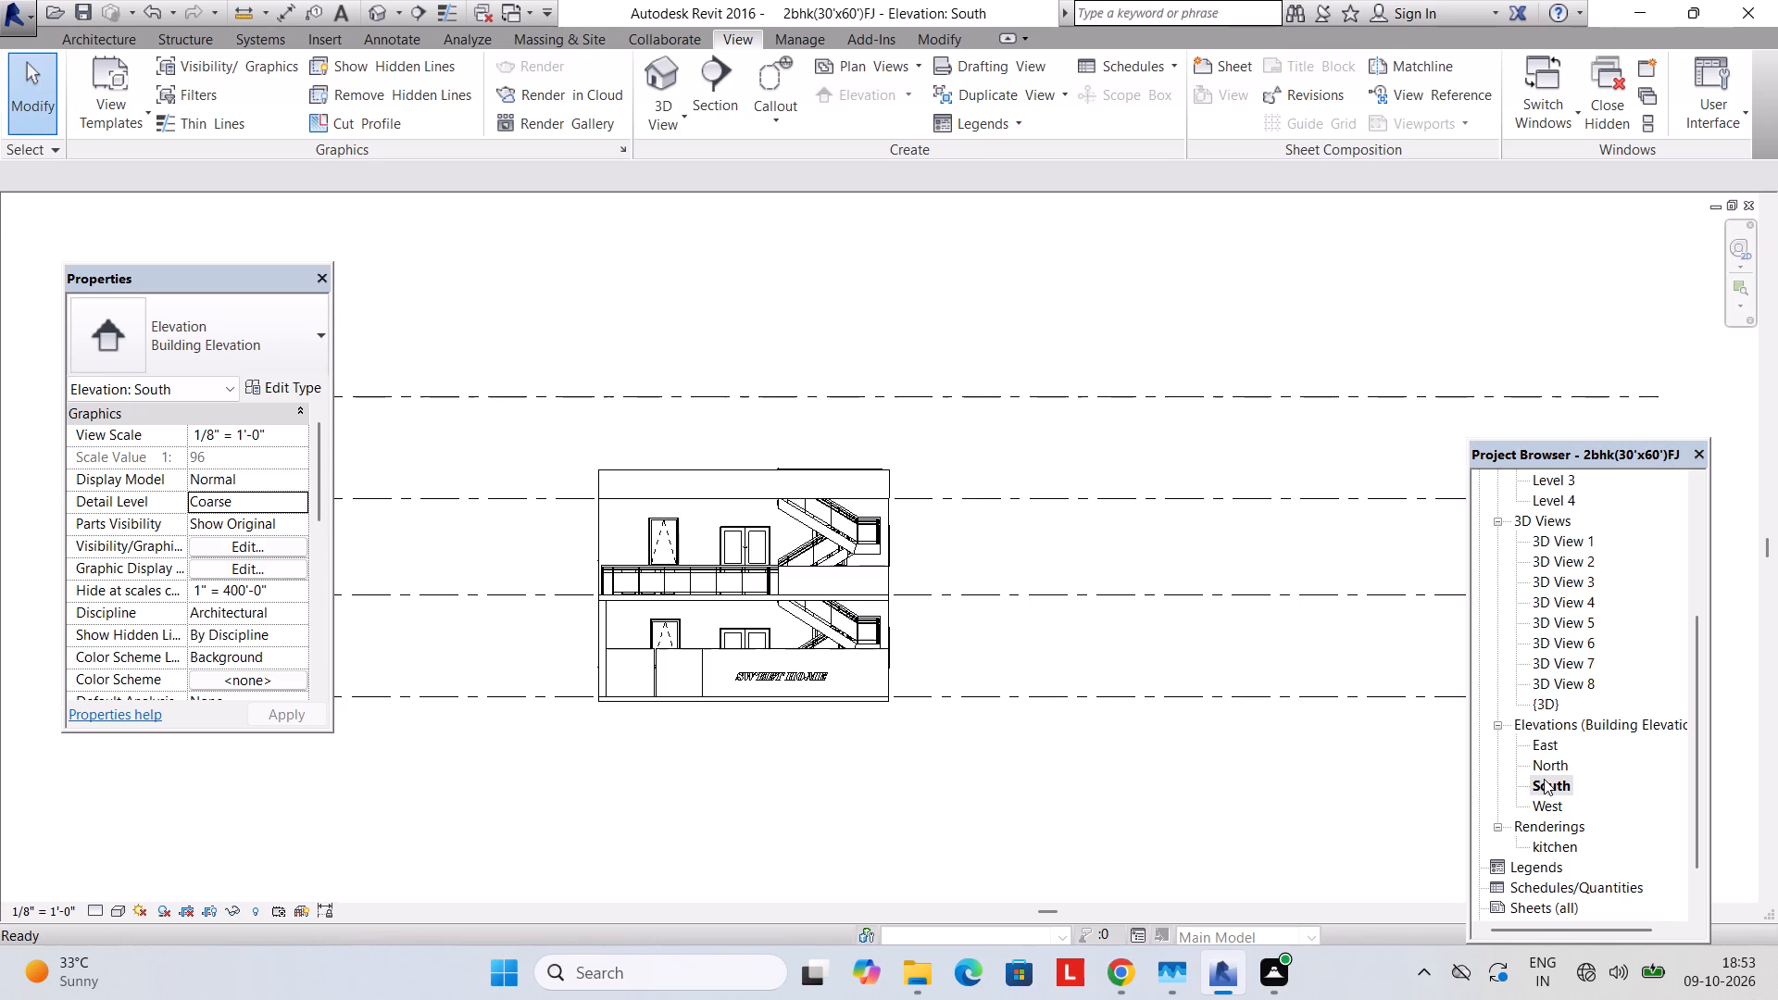
scroll(942, 673, "up", 2)
scroll(1018, 654, "up", 2)
middle_click_drag(1018, 654, 1174, 654)
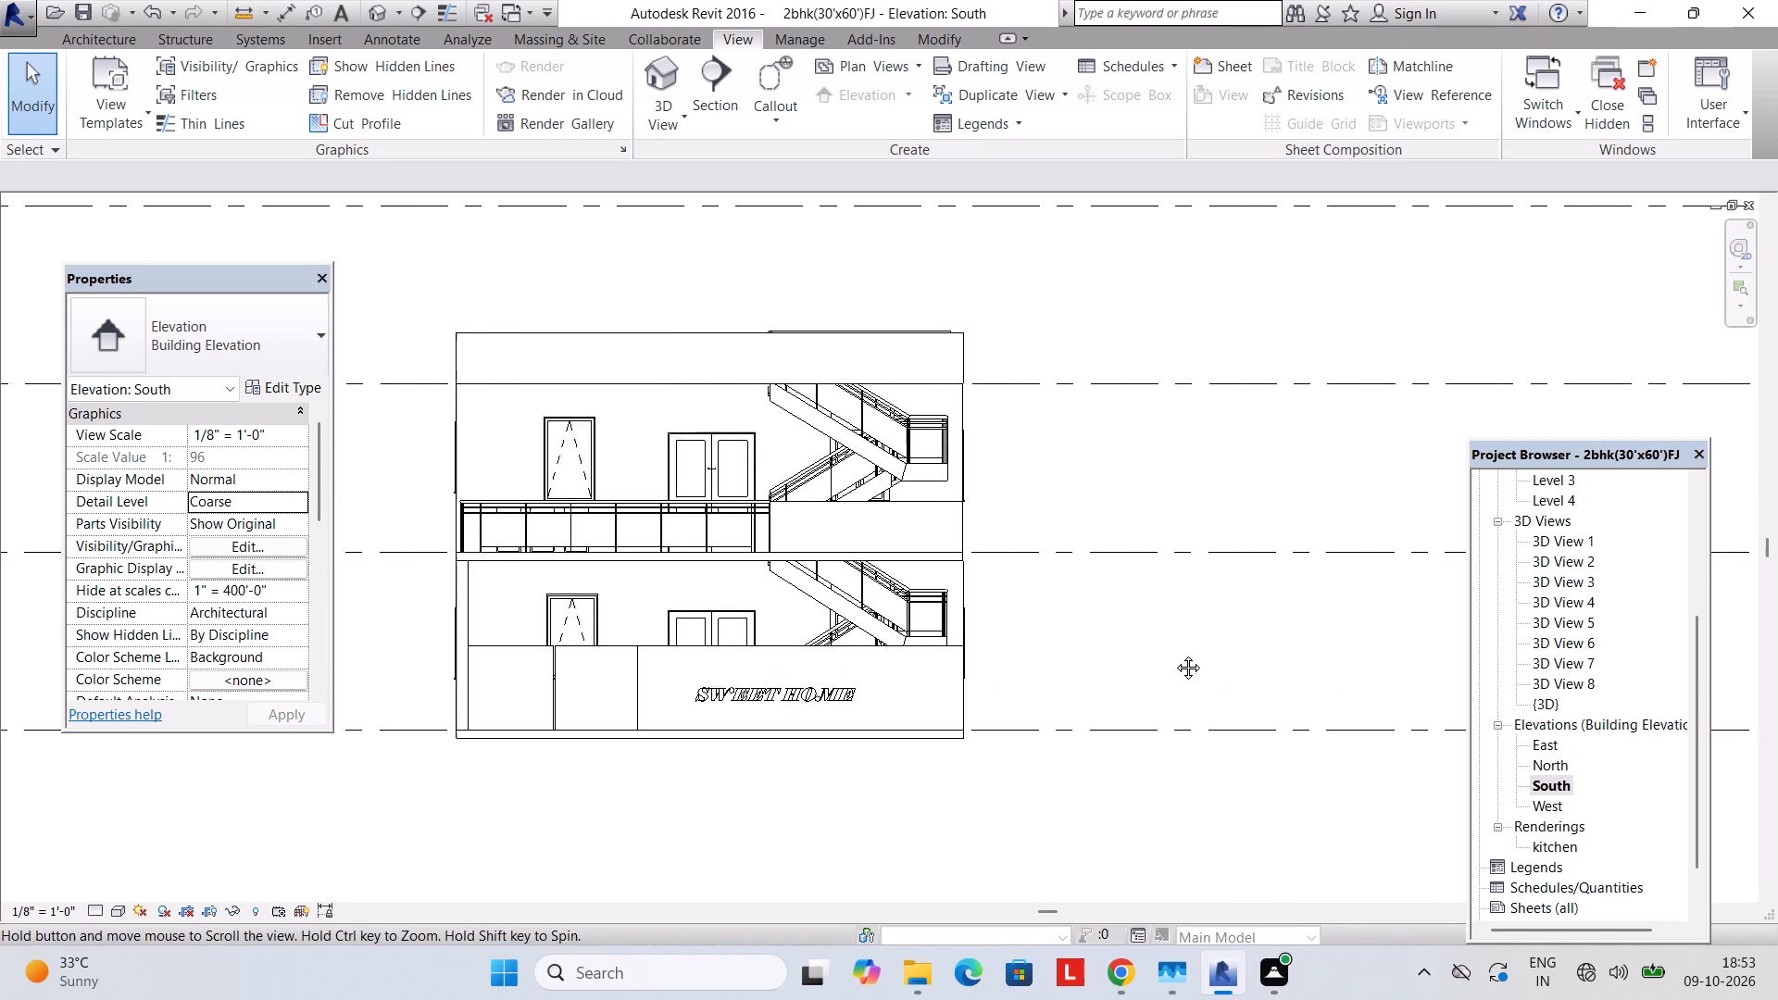
middle_click_drag(1174, 654, 1218, 654)
scroll(1207, 660, "up", 2)
middle_click_drag(1207, 659, 1297, 657)
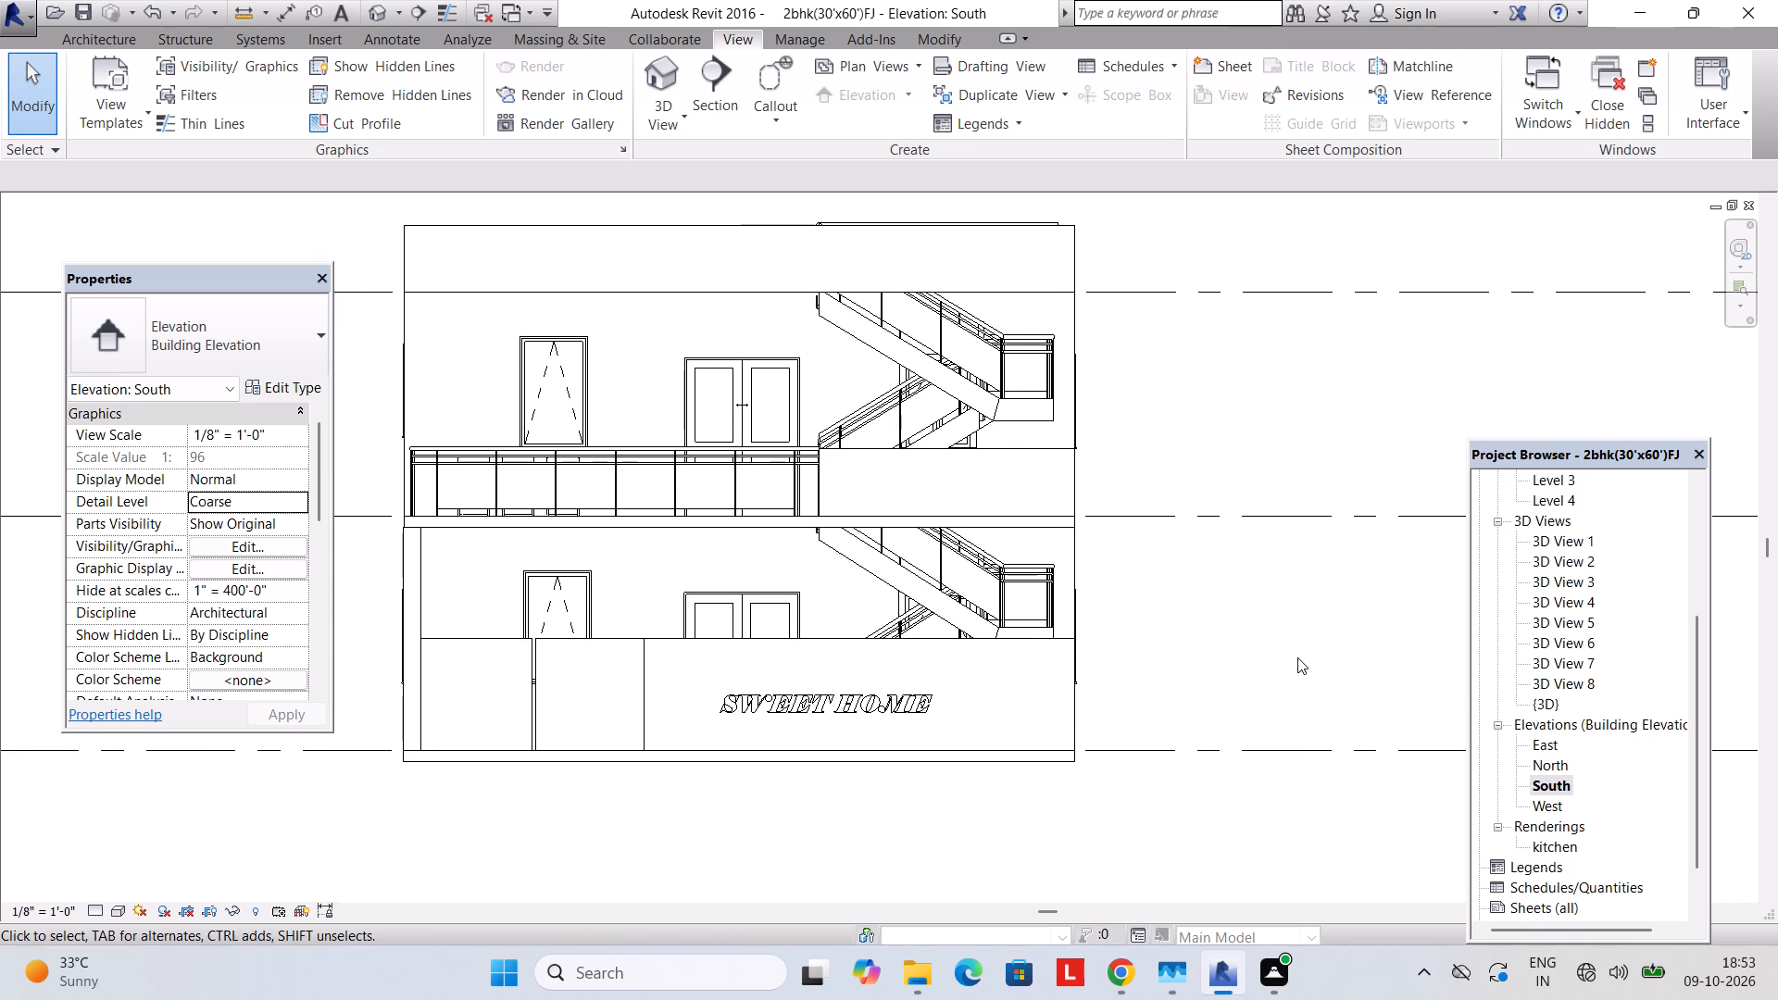
middle_click_drag(1216, 645, 1340, 620)
scroll(1340, 620, "down", 2)
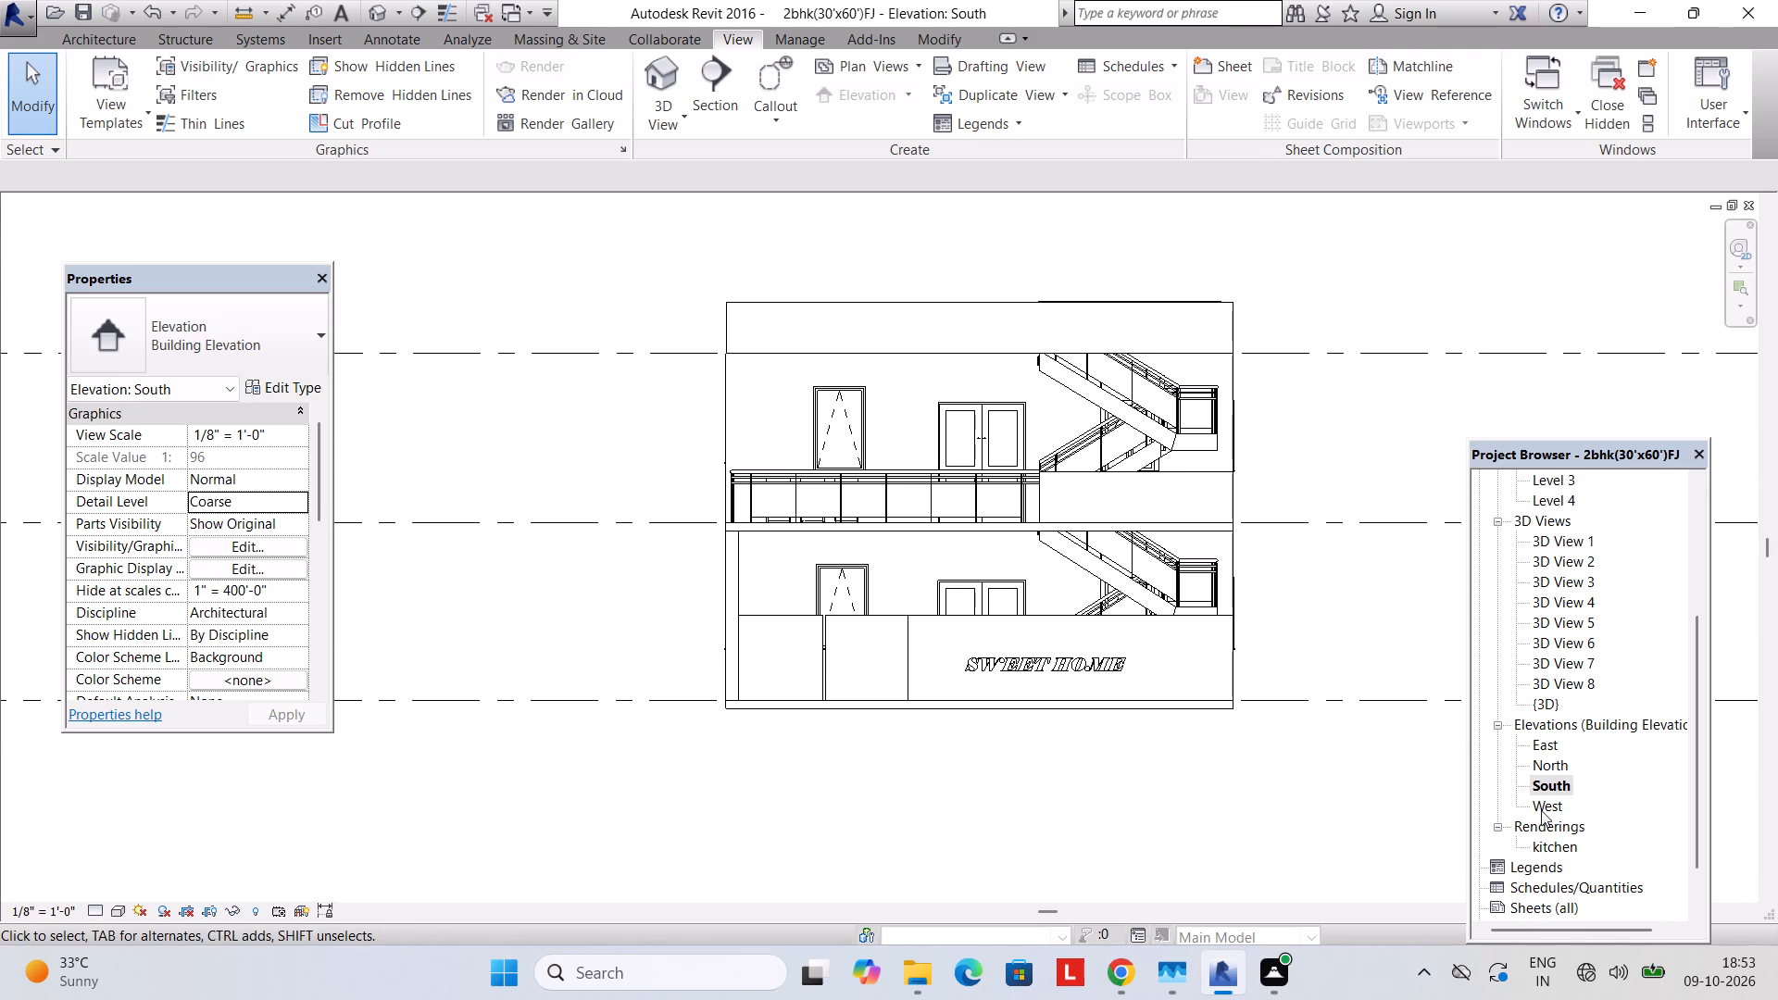
left_click(1546, 805)
left_click(1546, 805)
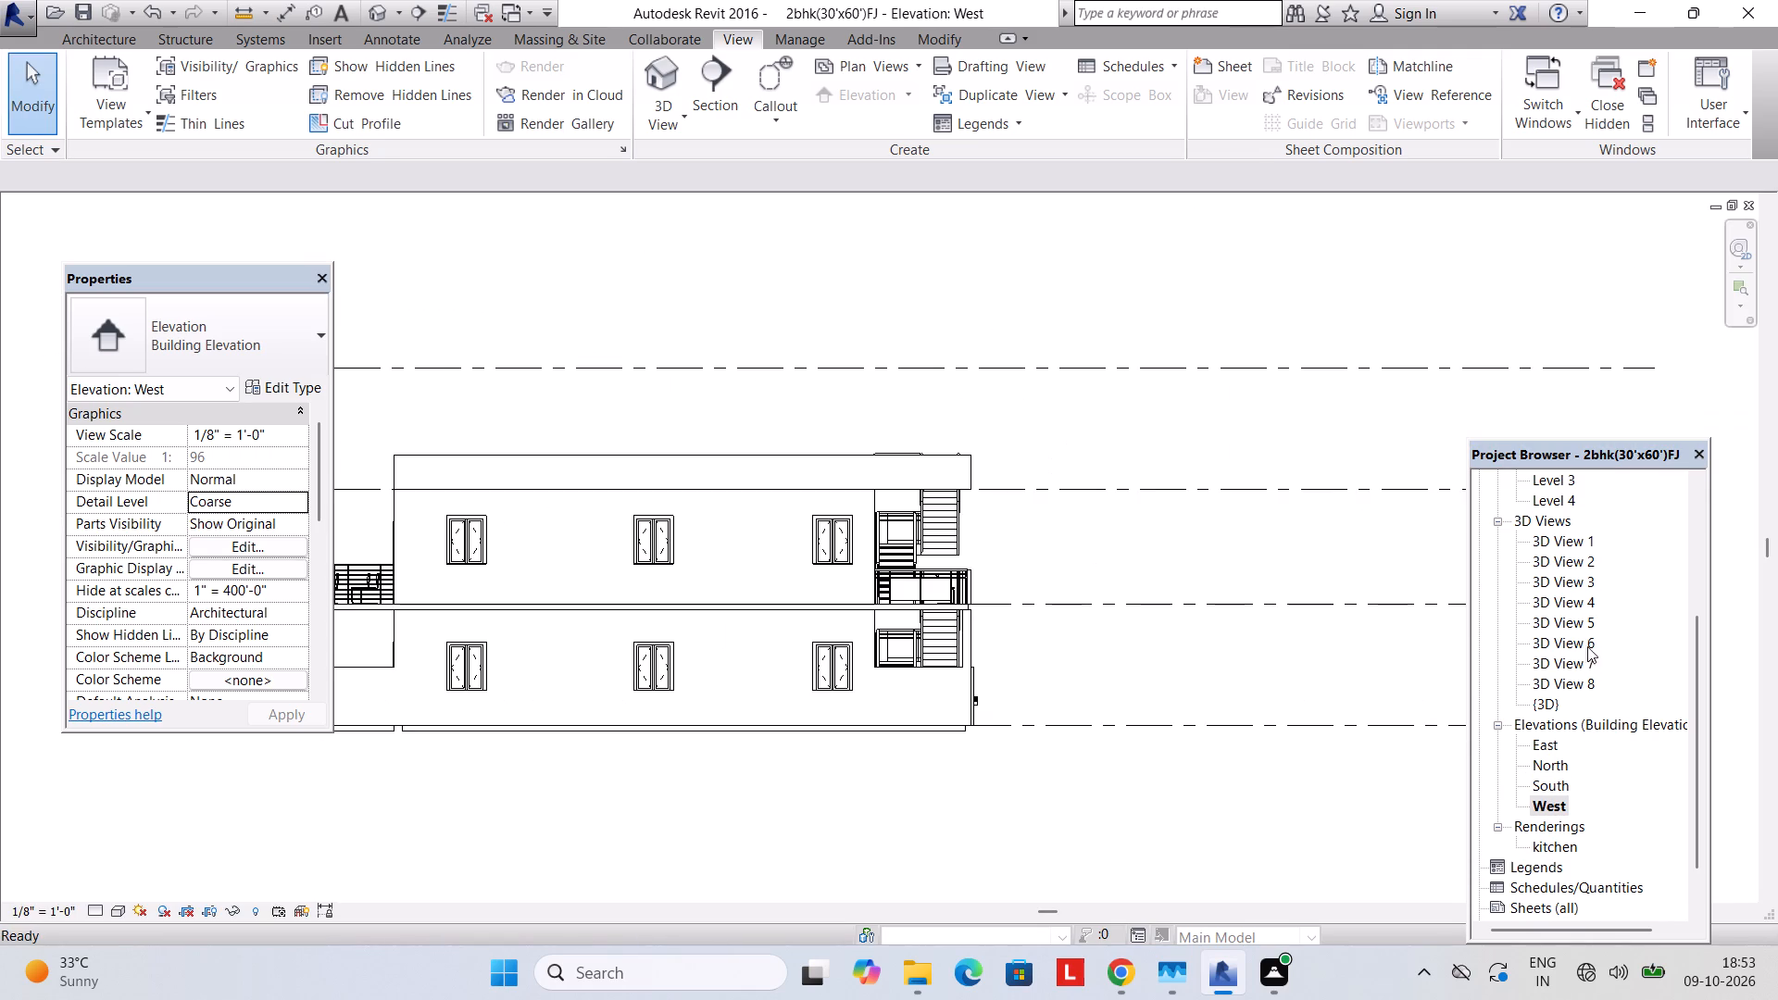
Draw a building section straight across the Level 1 plan through the living room and front bedroom, looking toward the rear.
scroll(1543, 530, "up", 6)
left_click(1546, 563)
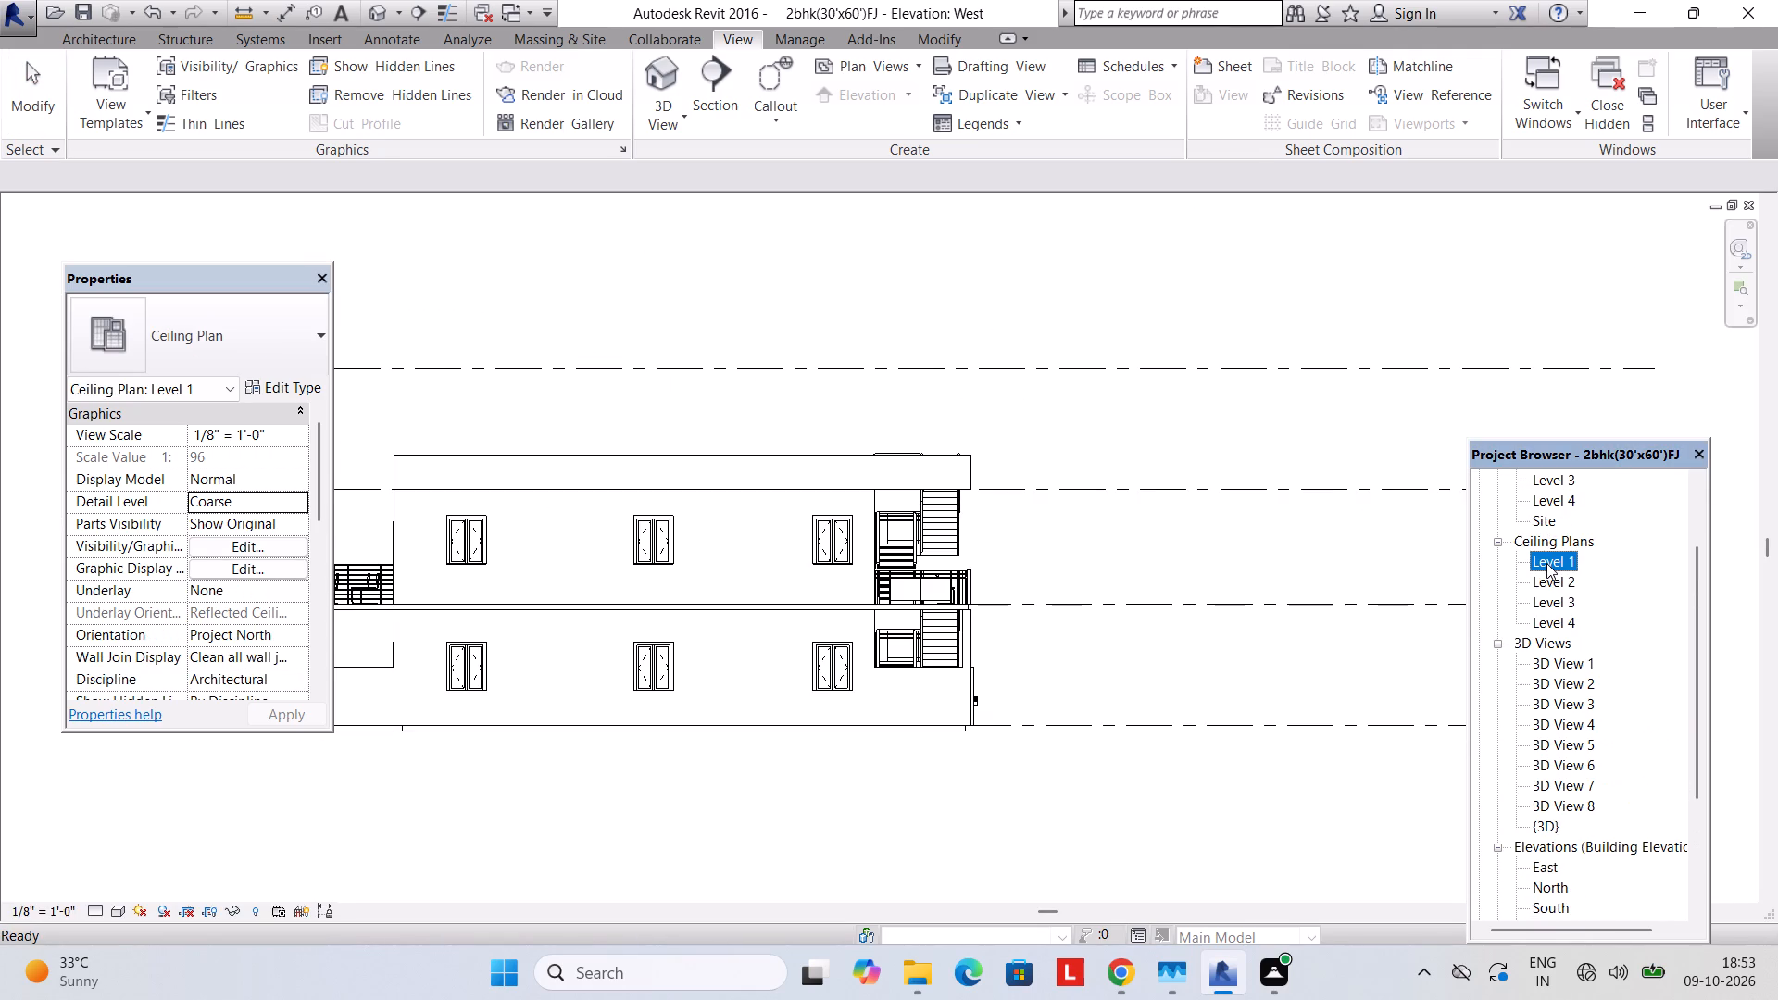
scroll(1532, 510, "up", 3)
double_click(1548, 502)
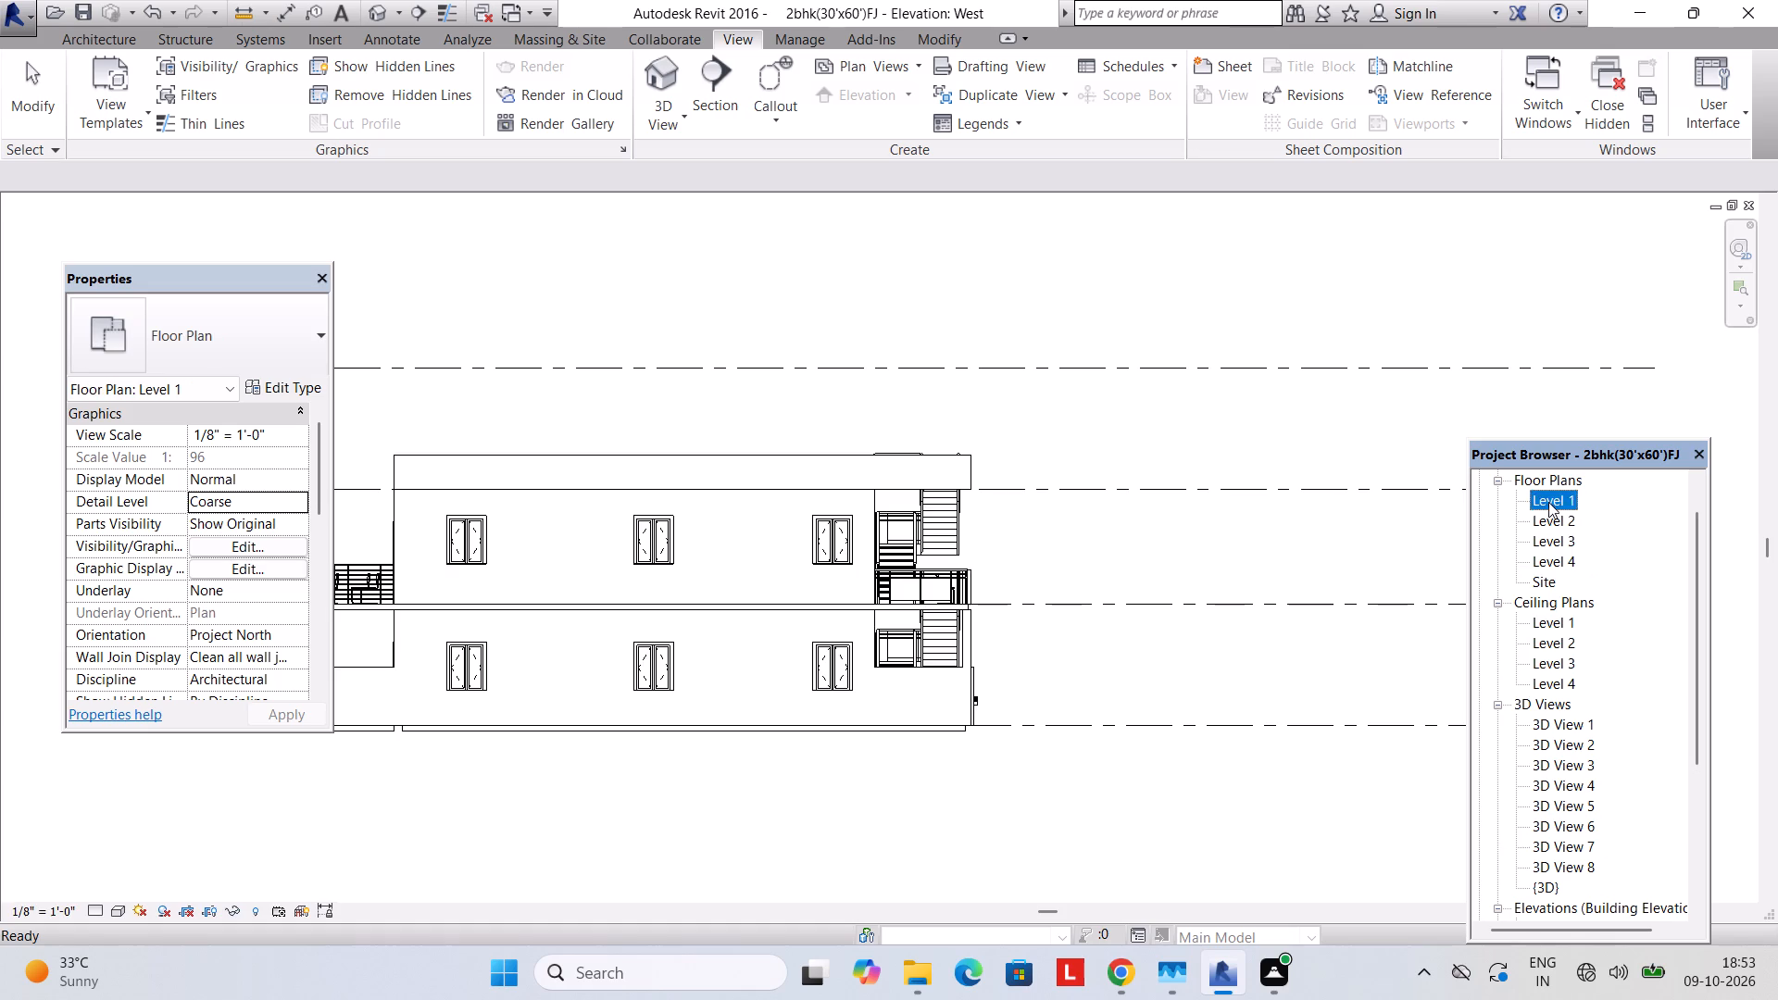
left_click(689, 69)
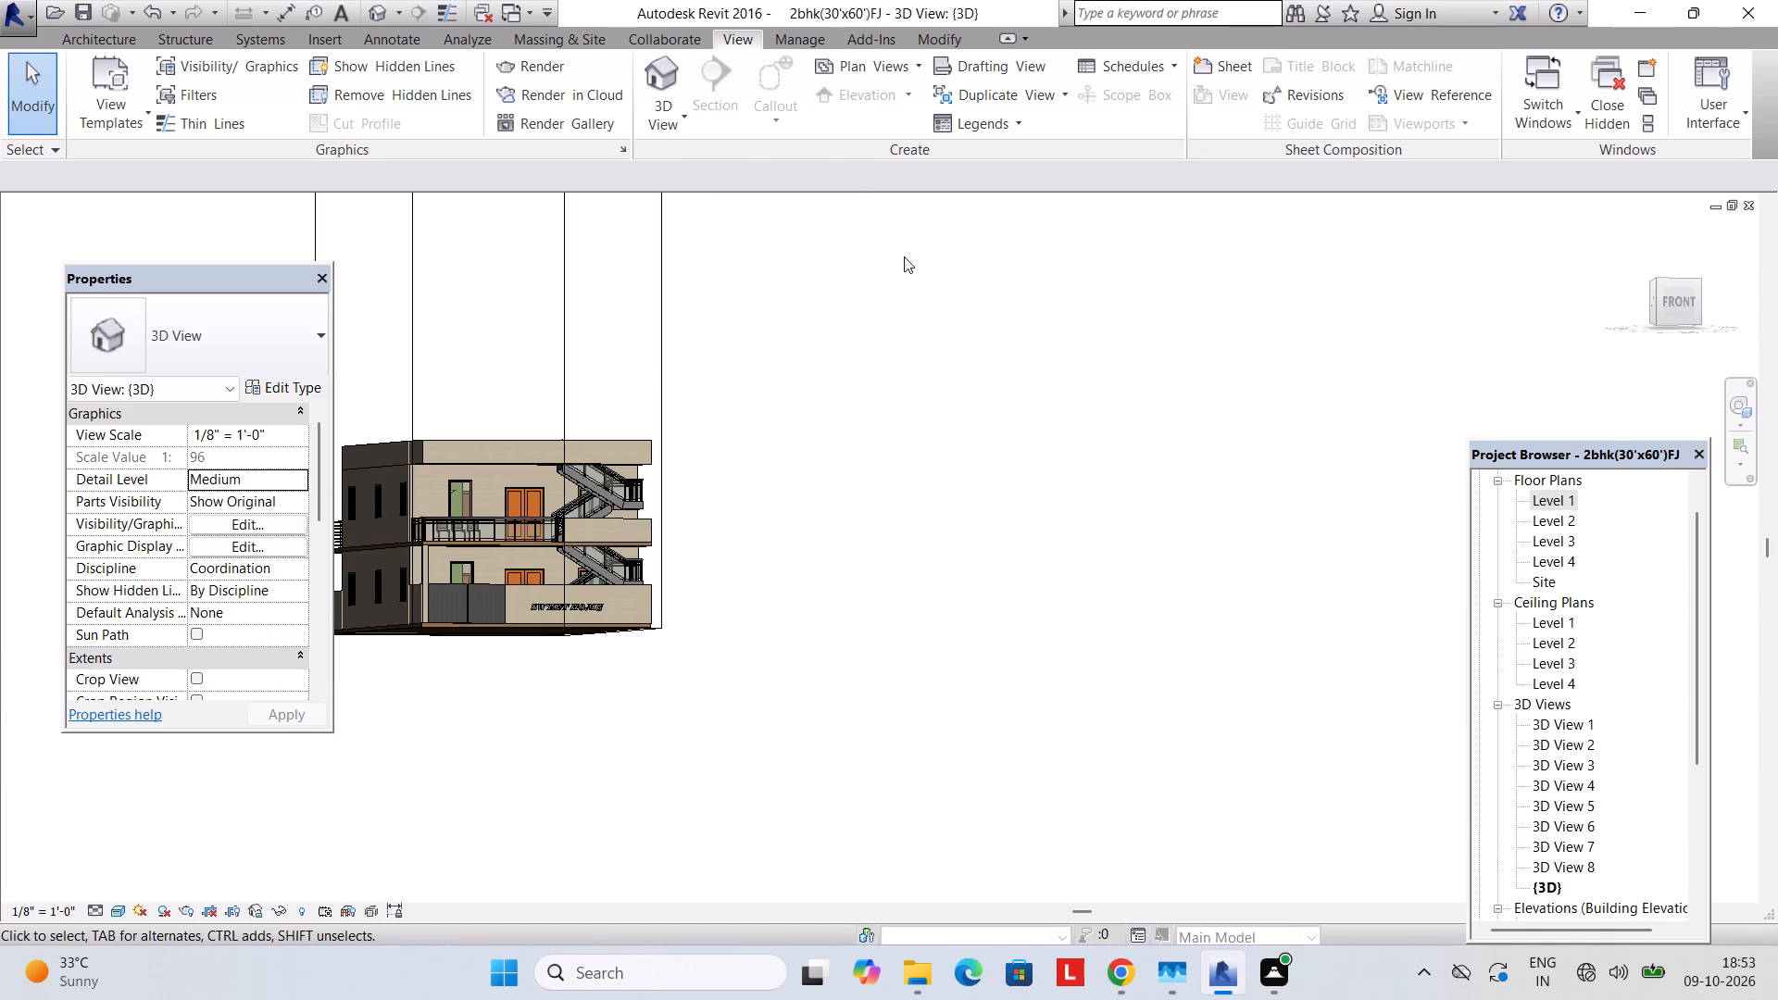
left_click(665, 111)
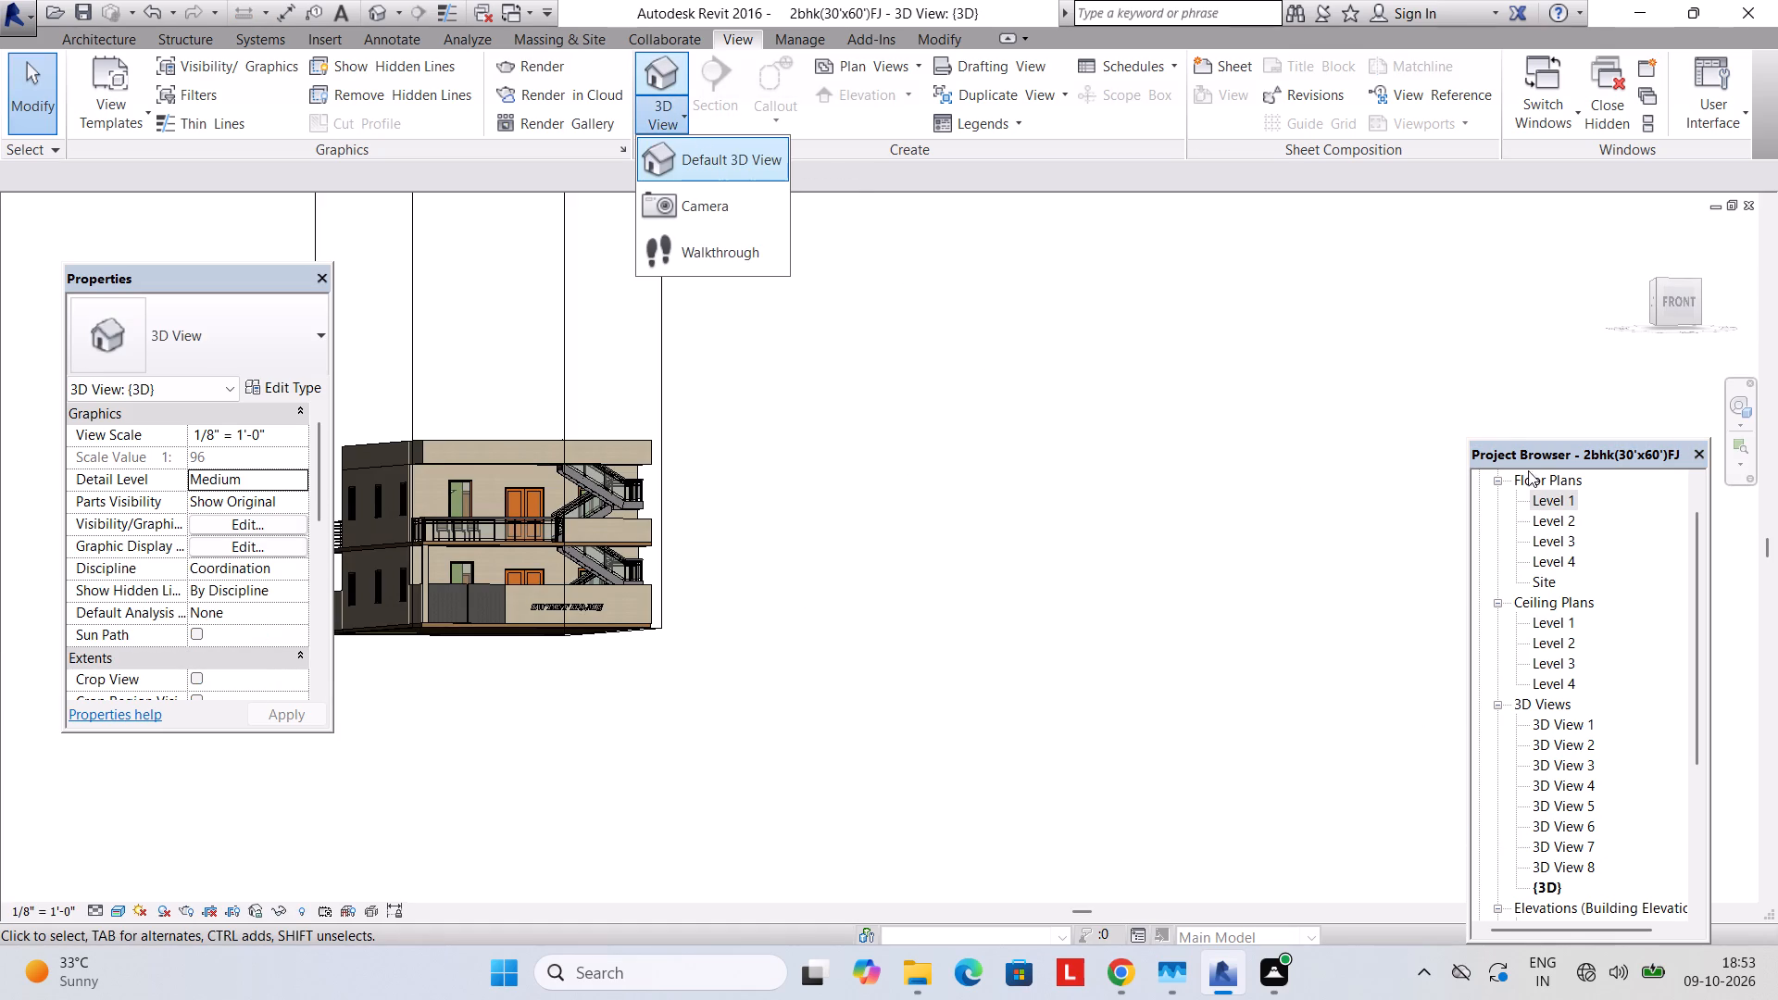
double_click(1558, 499)
double_click(1532, 498)
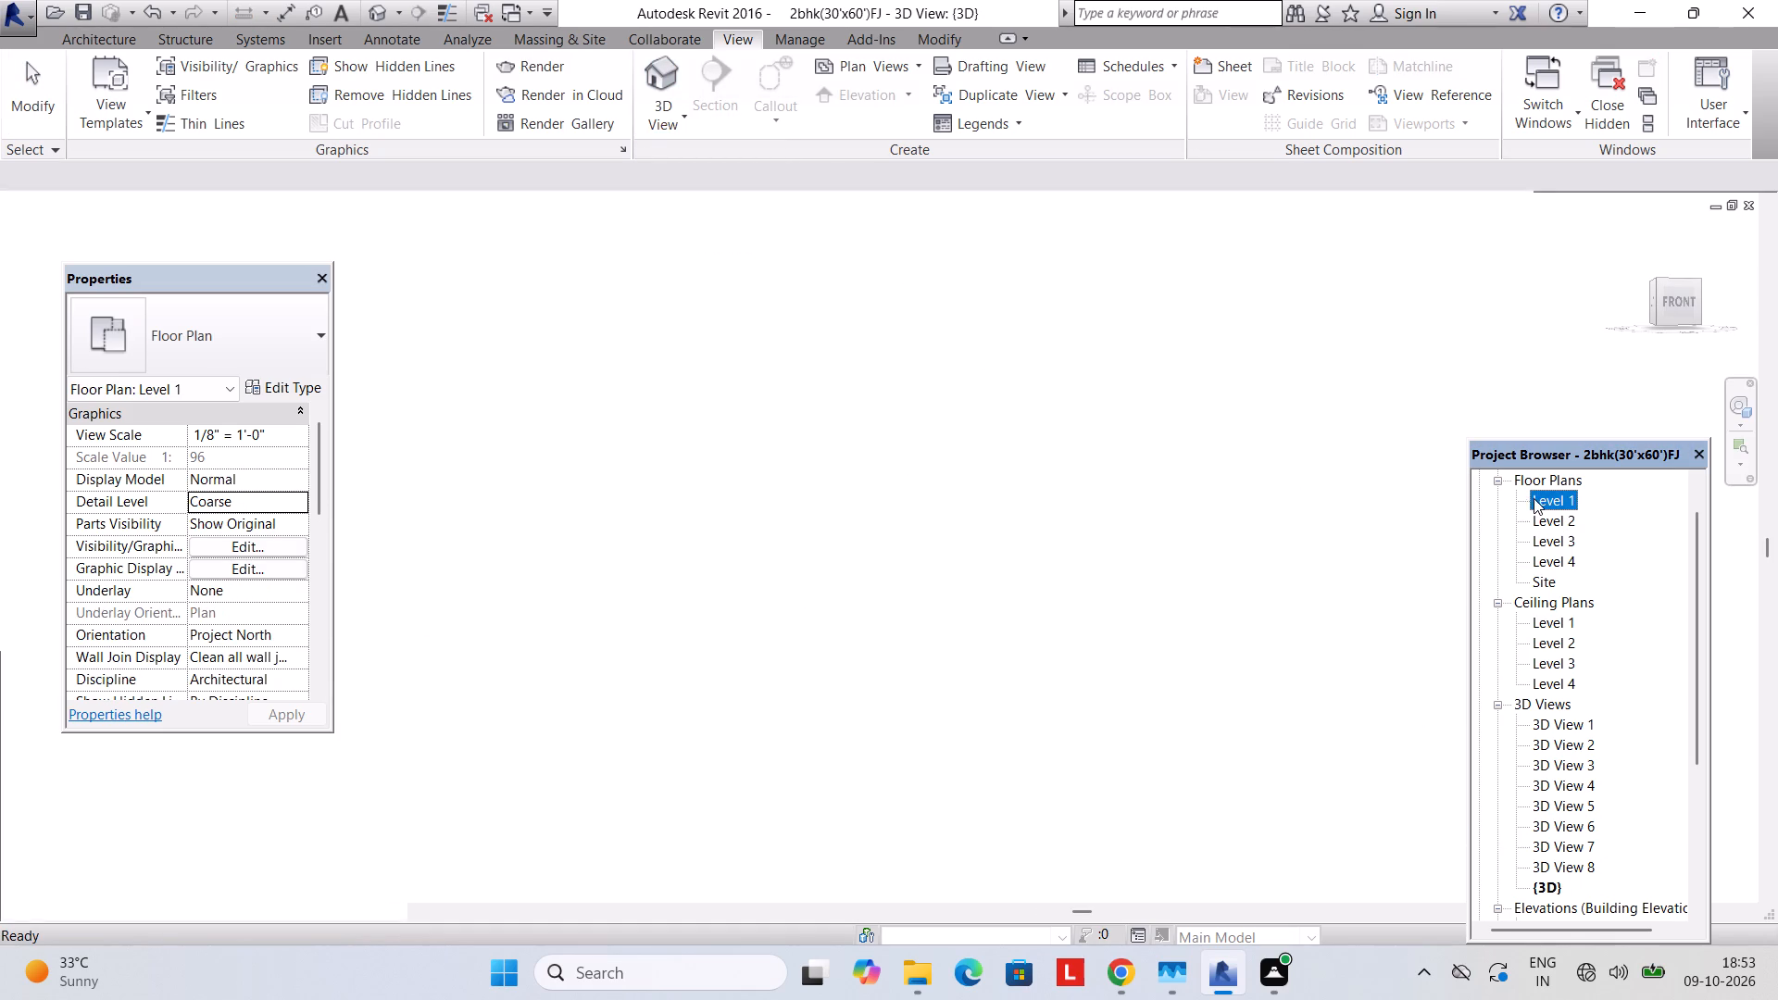
left_click(709, 109)
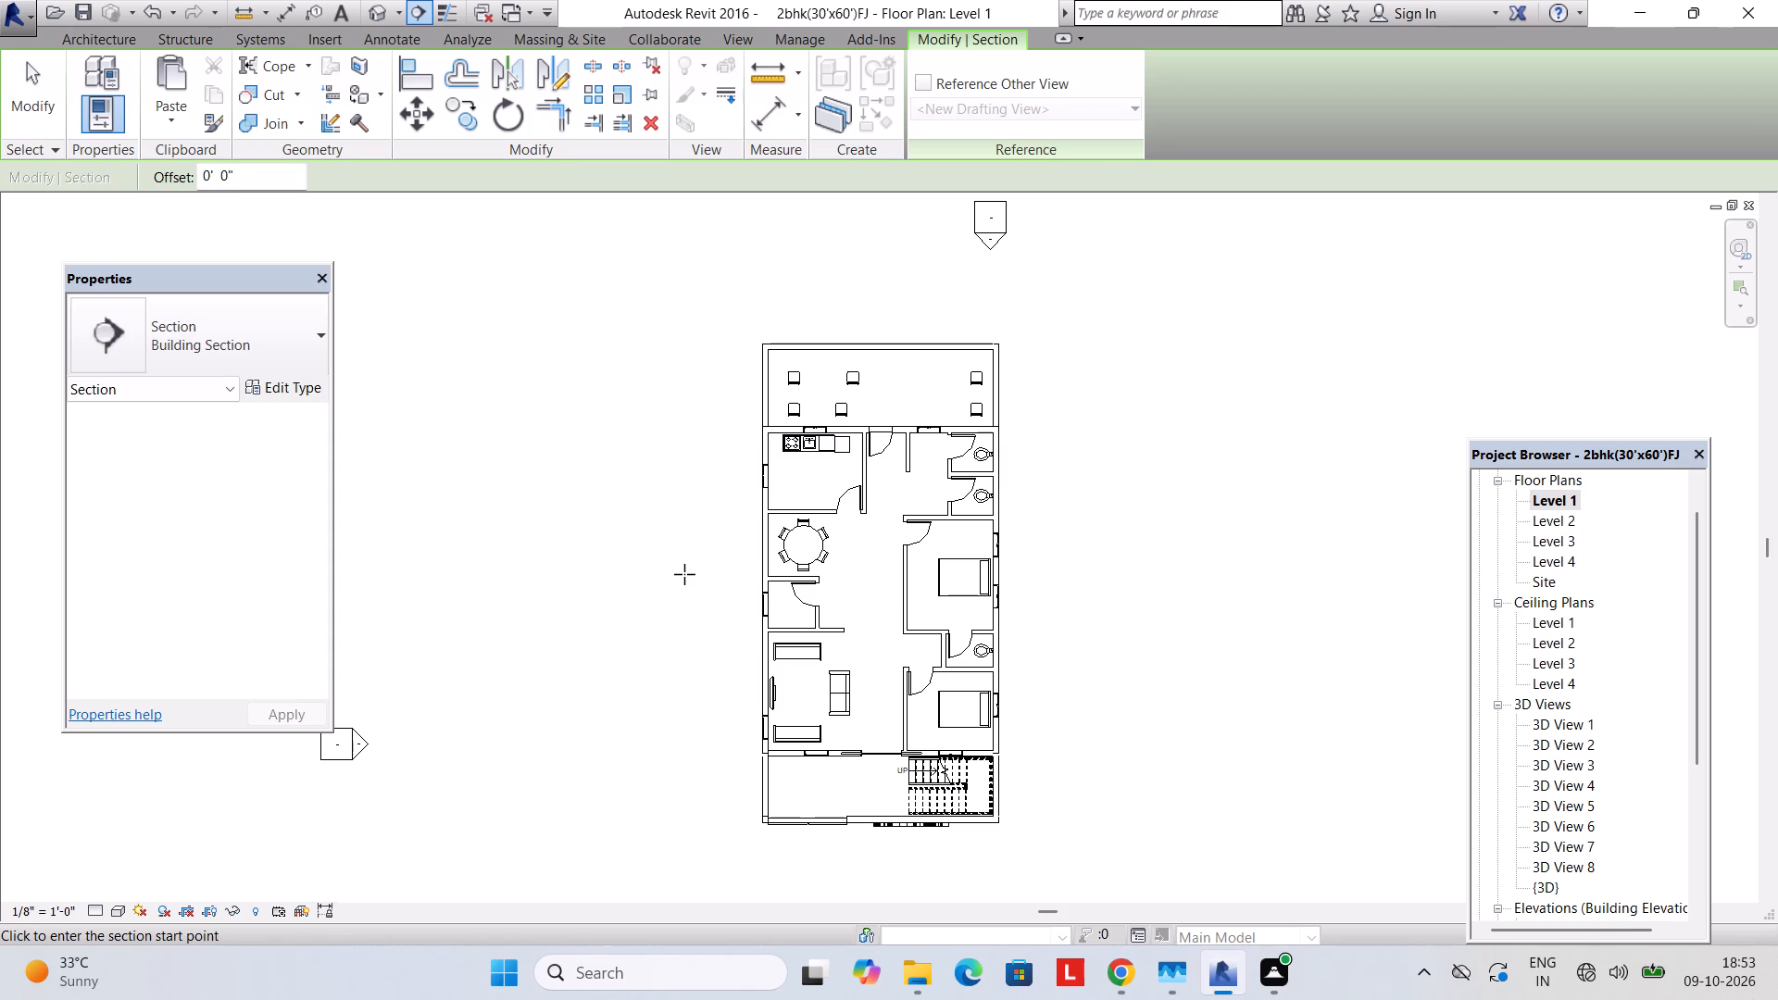
left_click(695, 682)
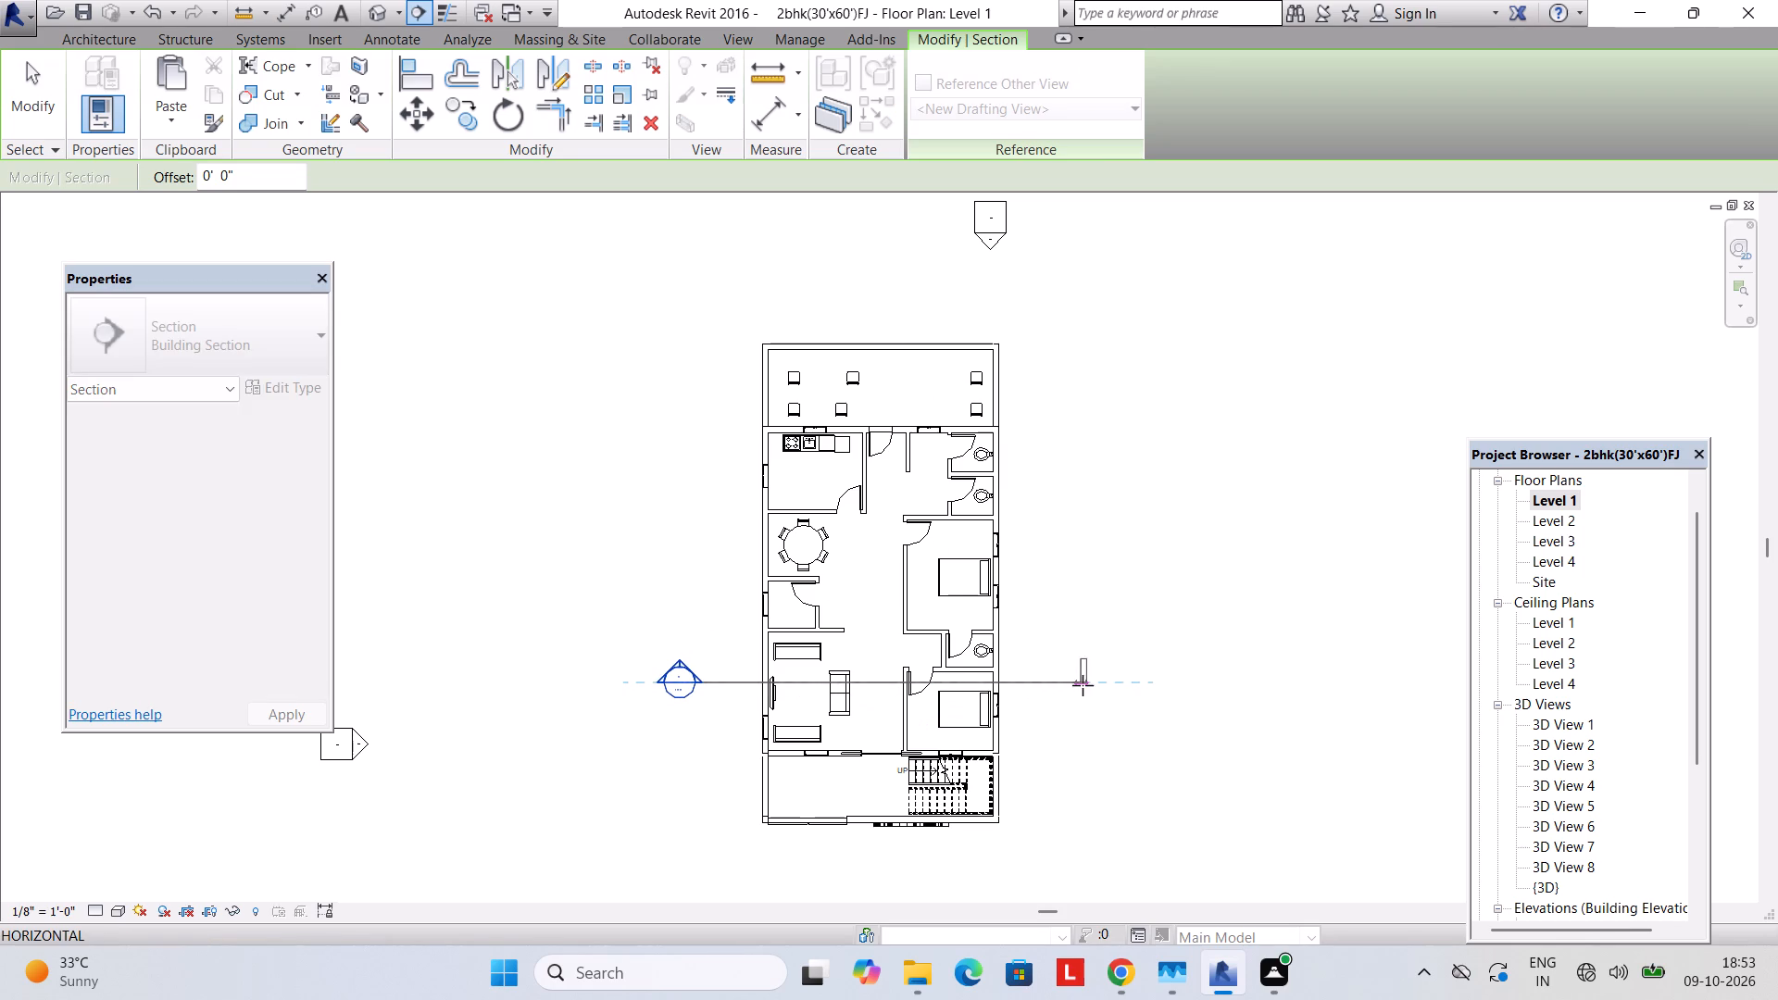
left_click(1084, 684)
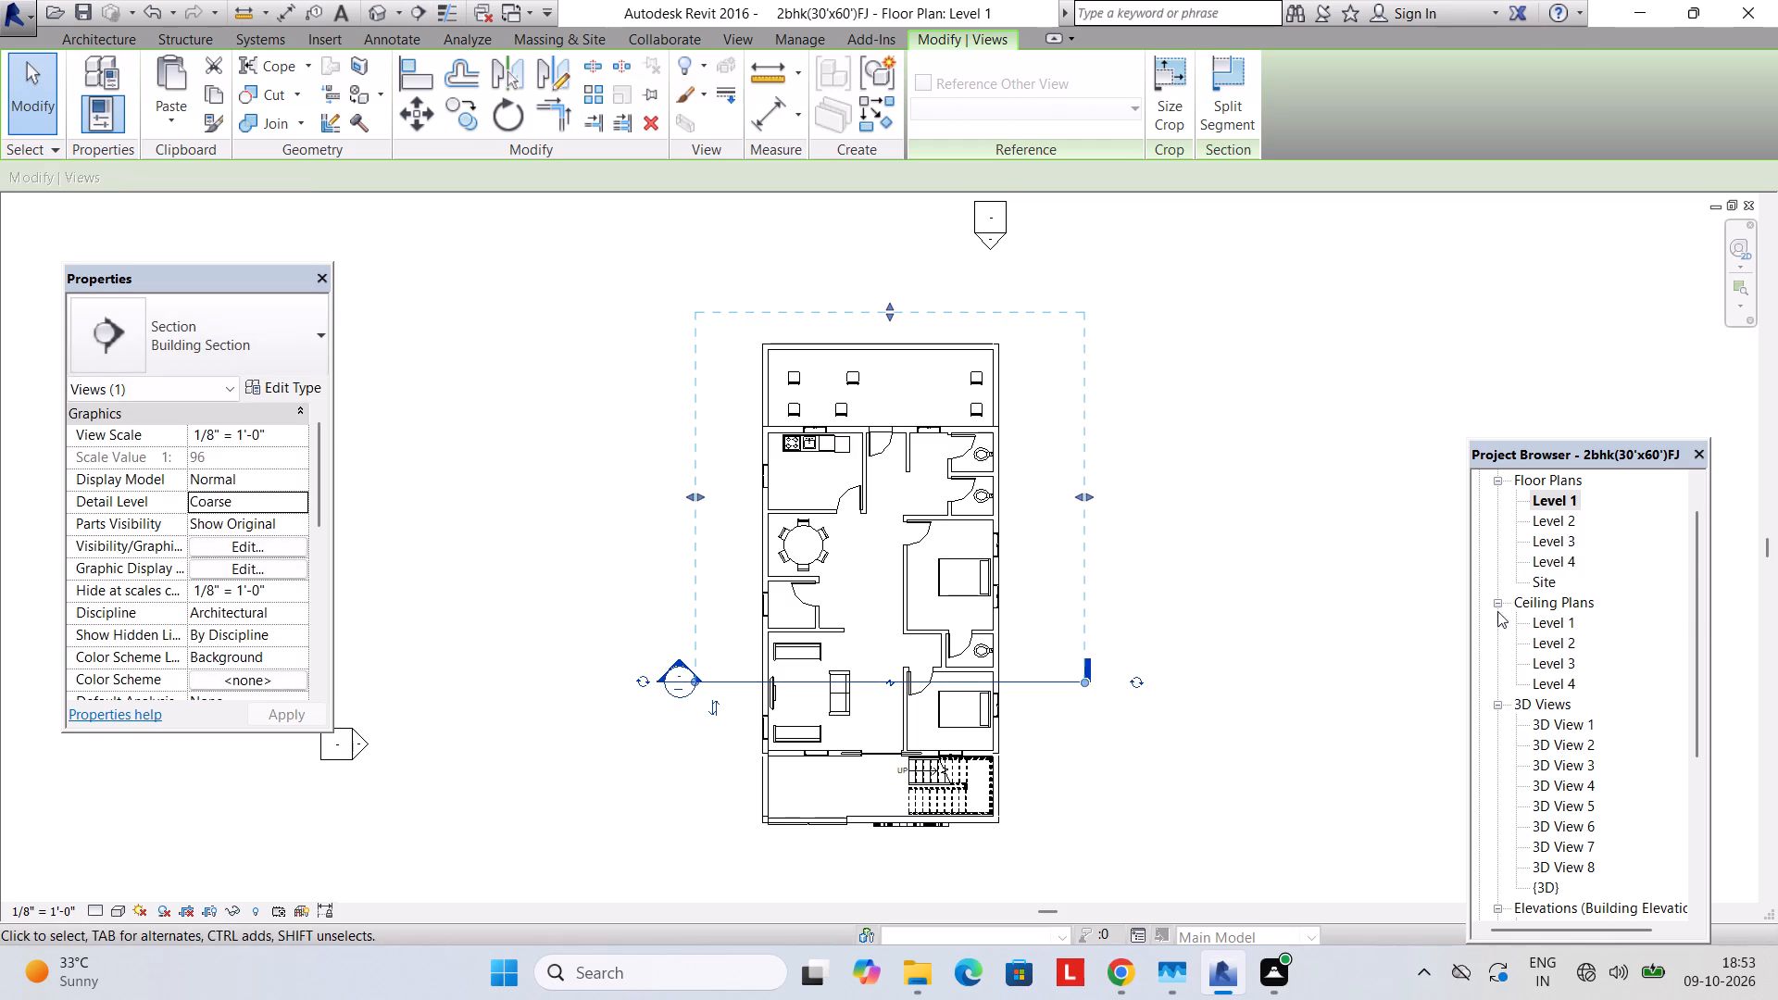
Open the new section view and set its visual style to Realistic.
scroll(1601, 644, "down", 10)
double_click(1571, 806)
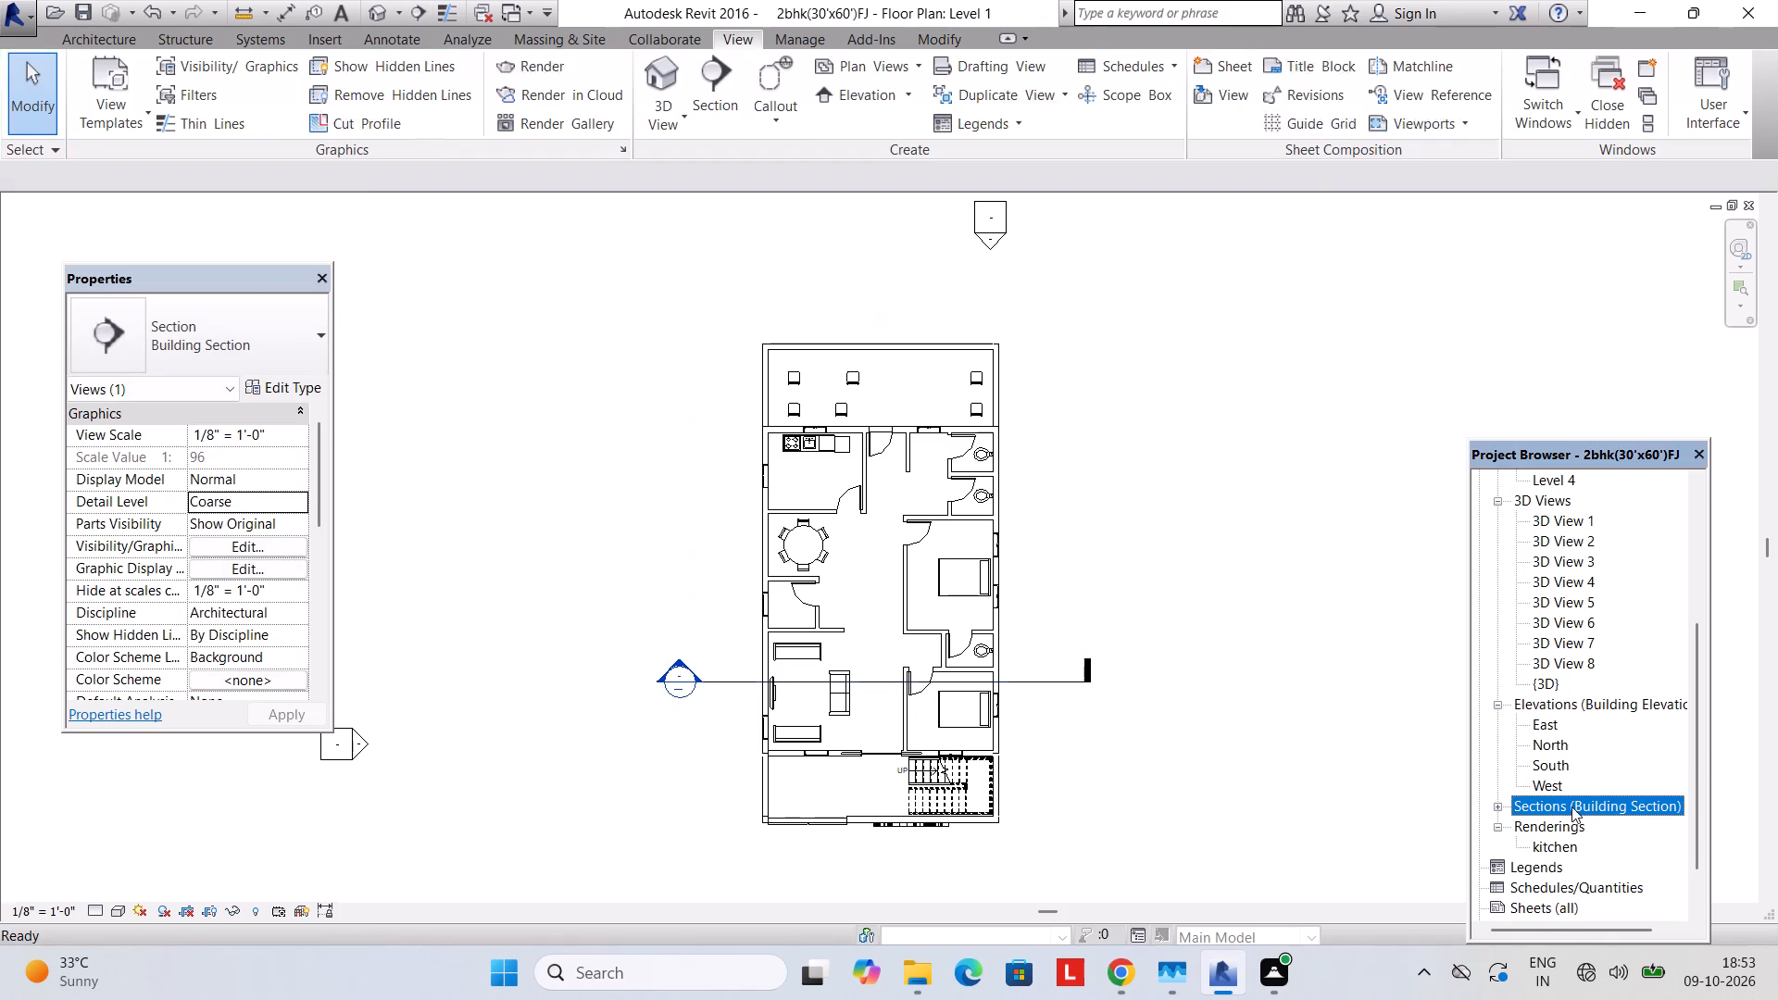
double_click(1559, 829)
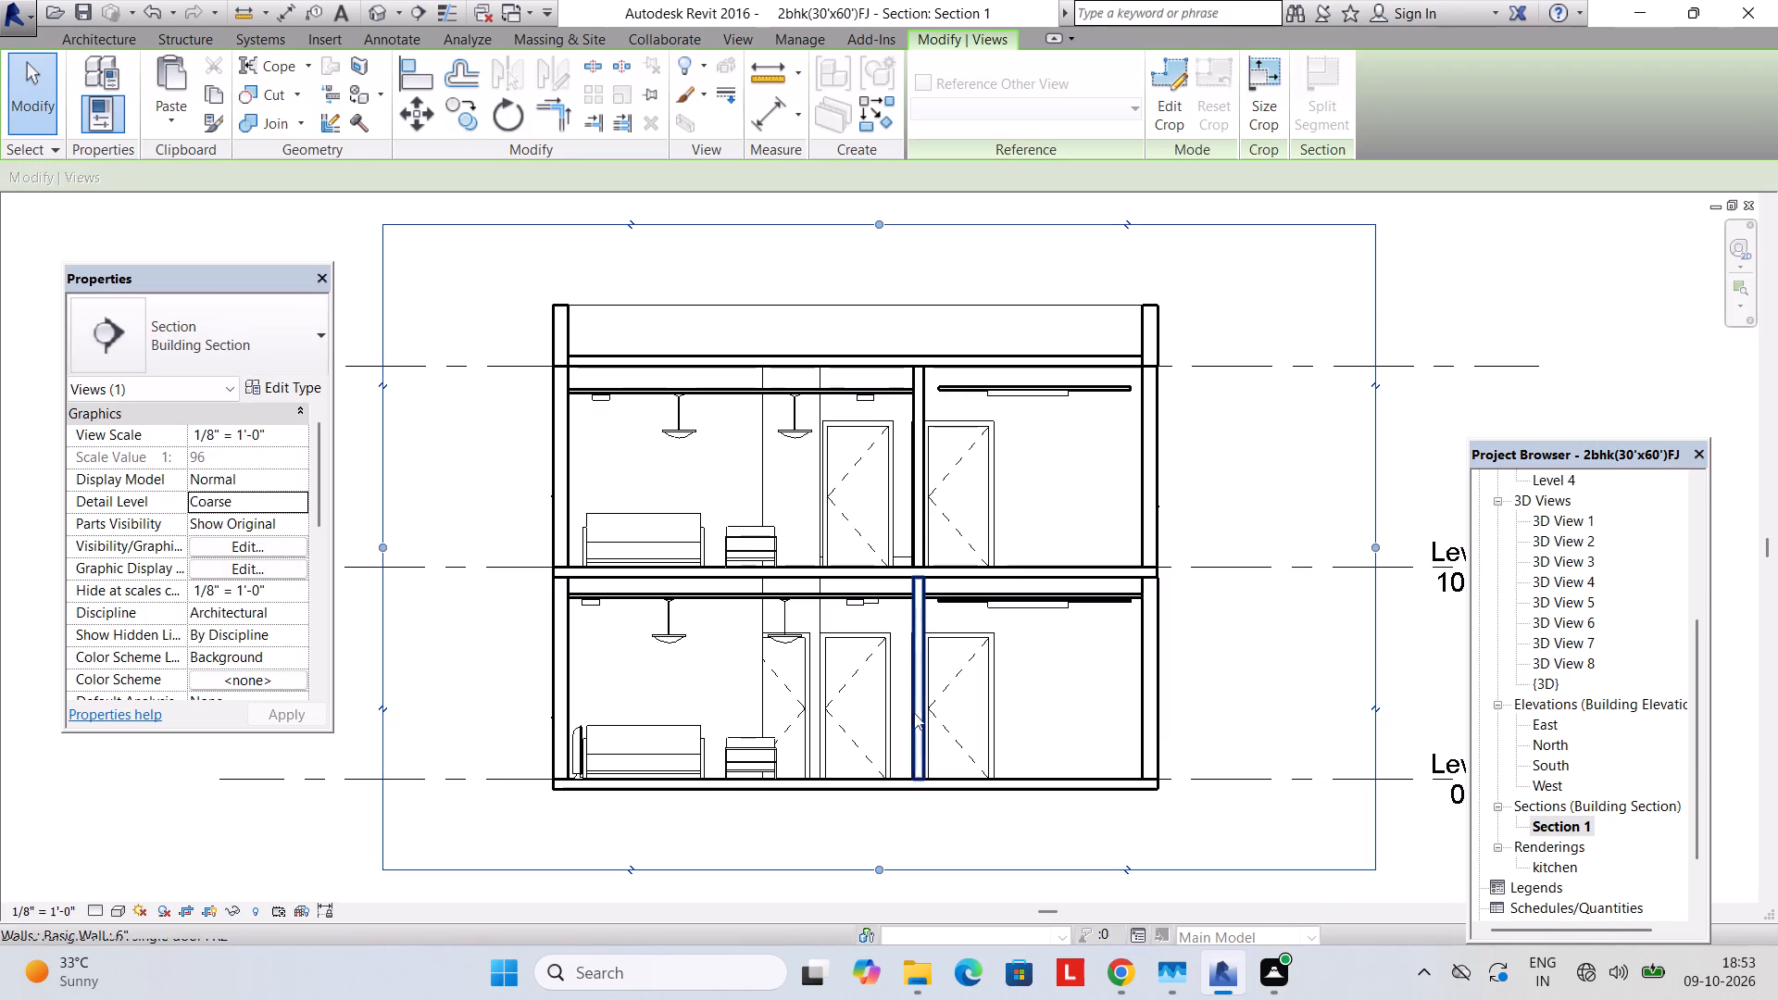
left_click(115, 916)
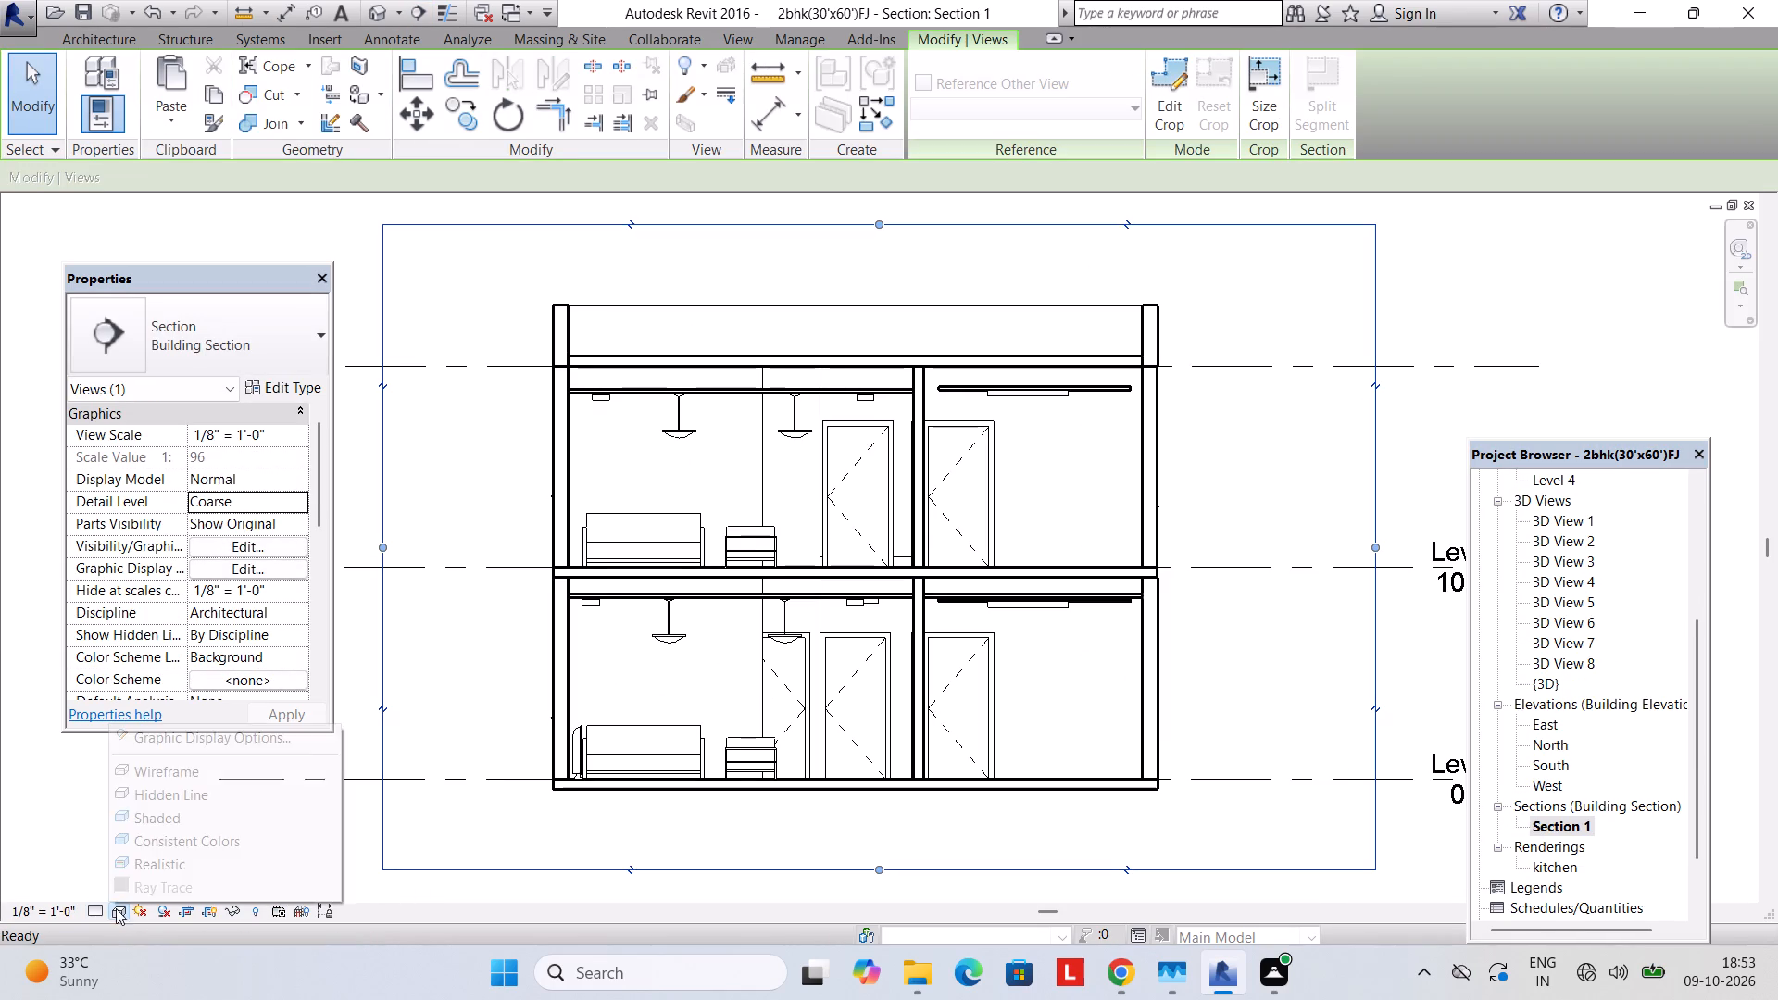
left_click(141, 868)
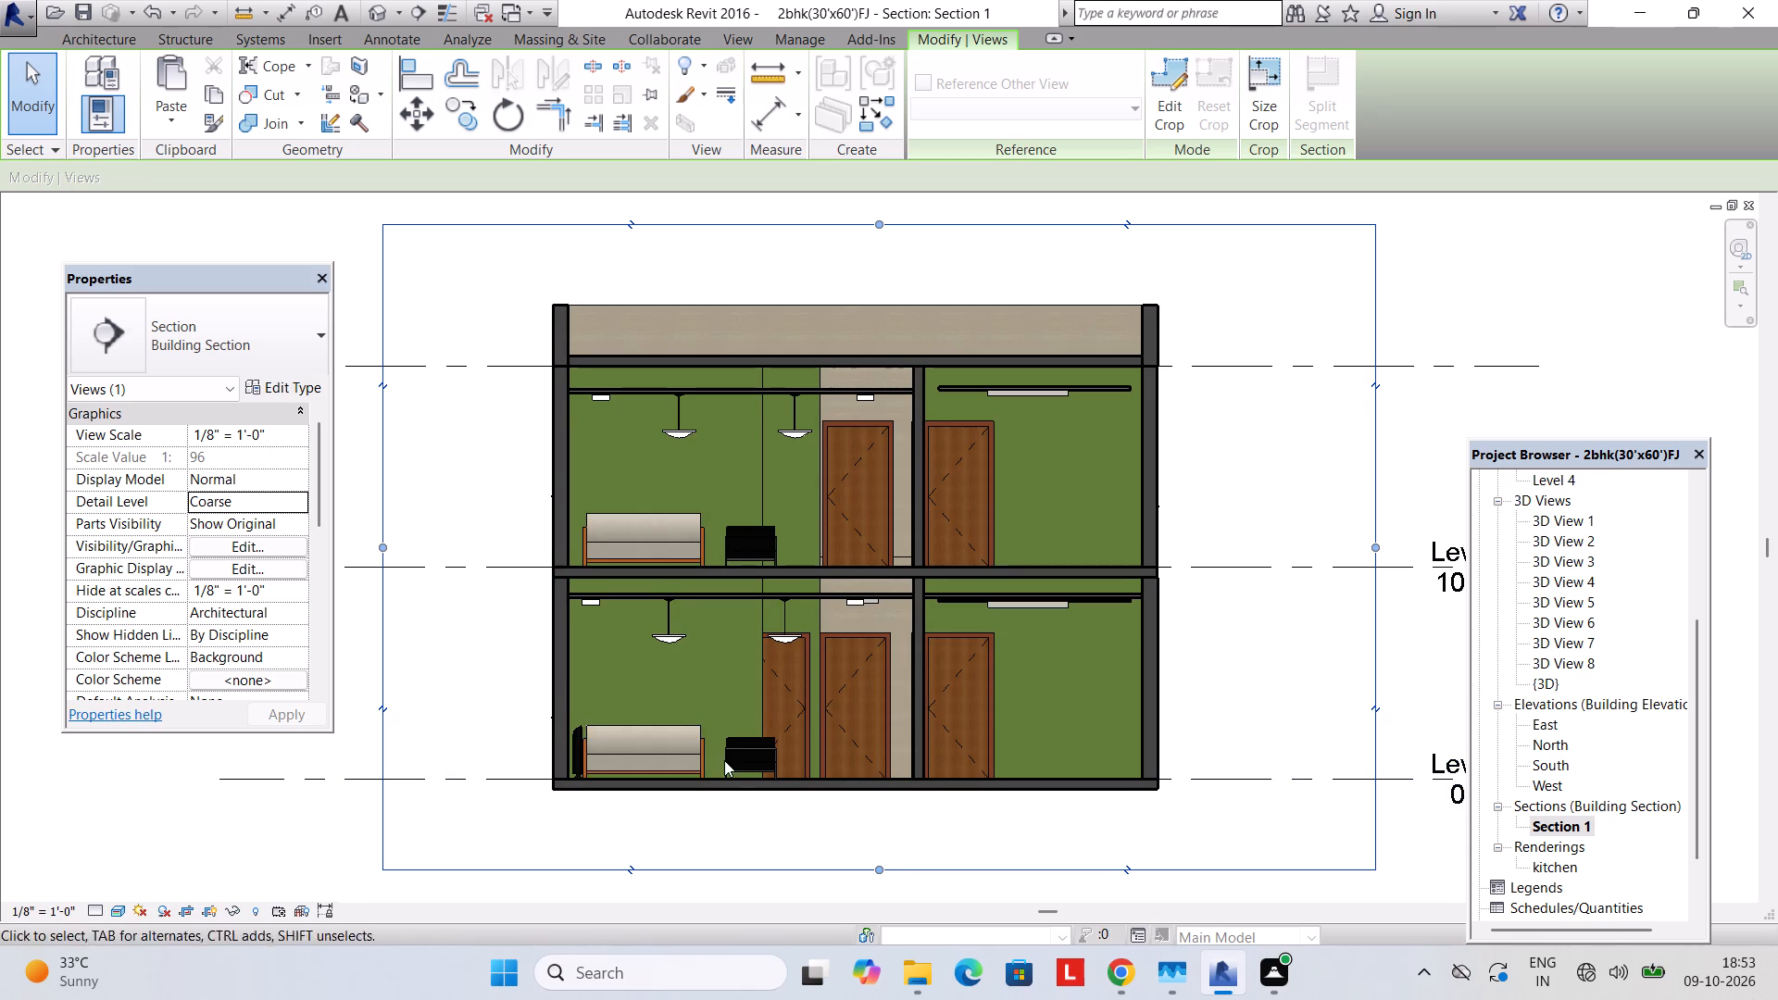
middle_click_drag(729, 751, 712, 827, "shift")
middle_click_drag(692, 741, 685, 660)
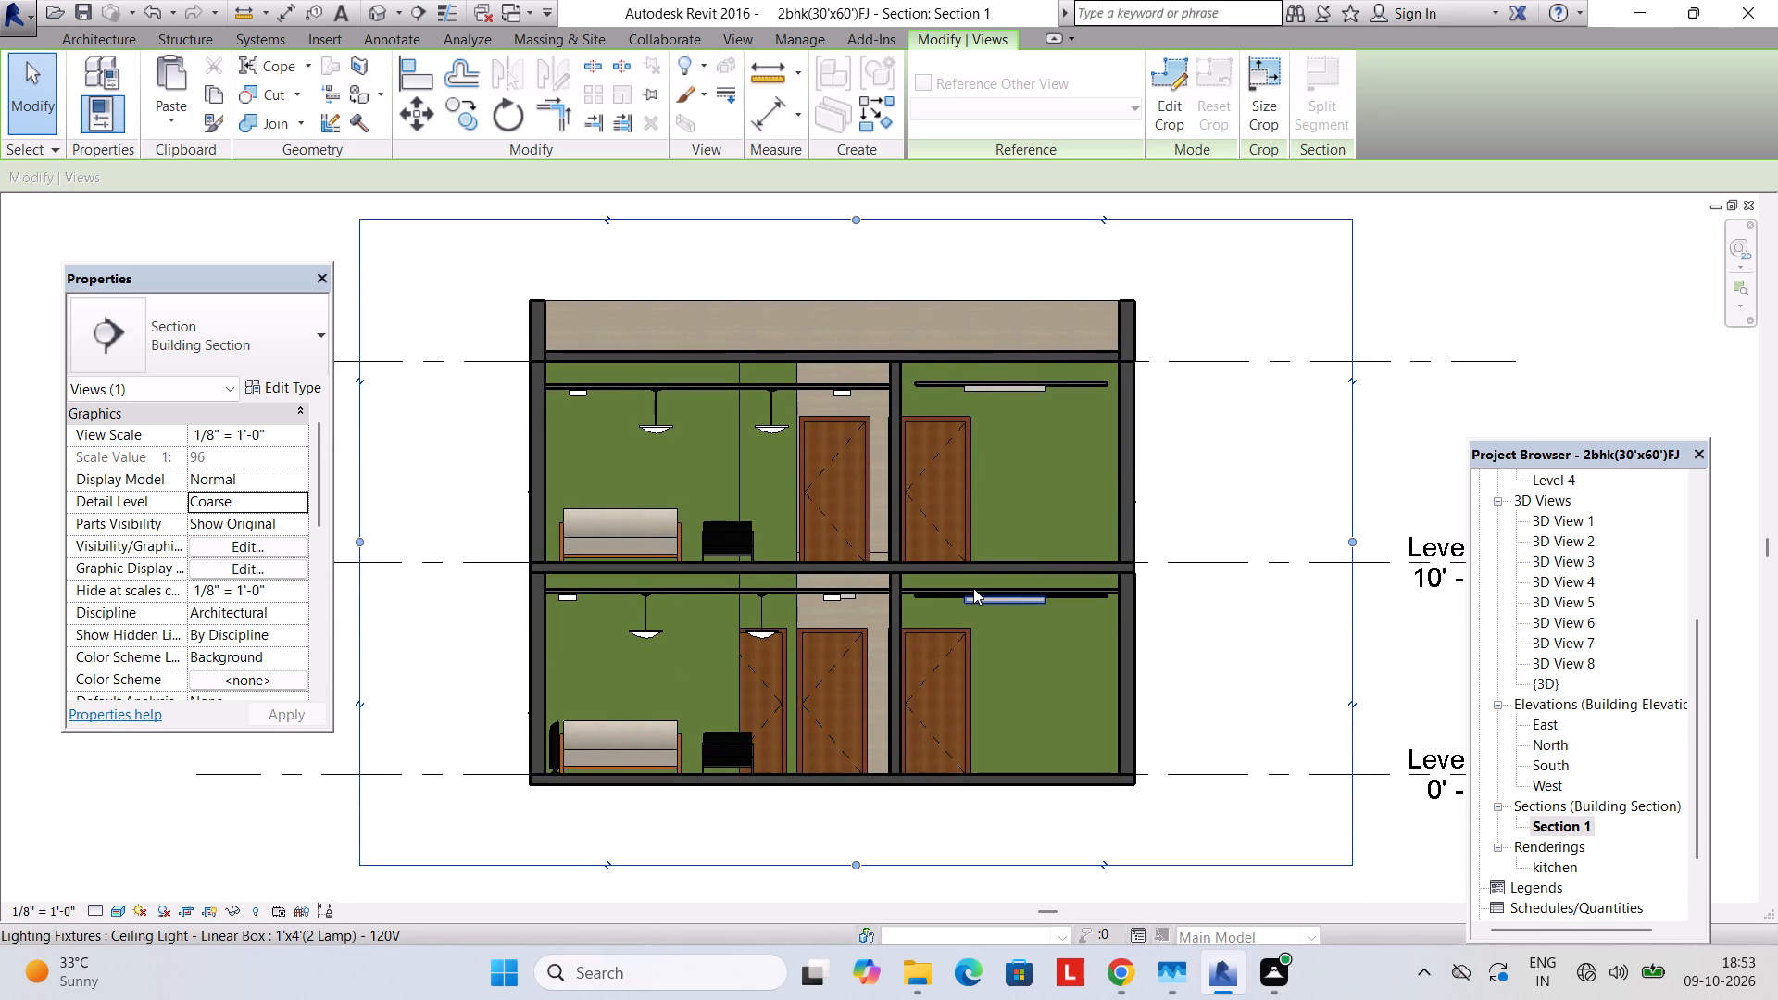
Delete the crosswise building section from the Level 1 floor plan, together with its section view.
left_click(94, 45)
scroll(1559, 600, "up", 12)
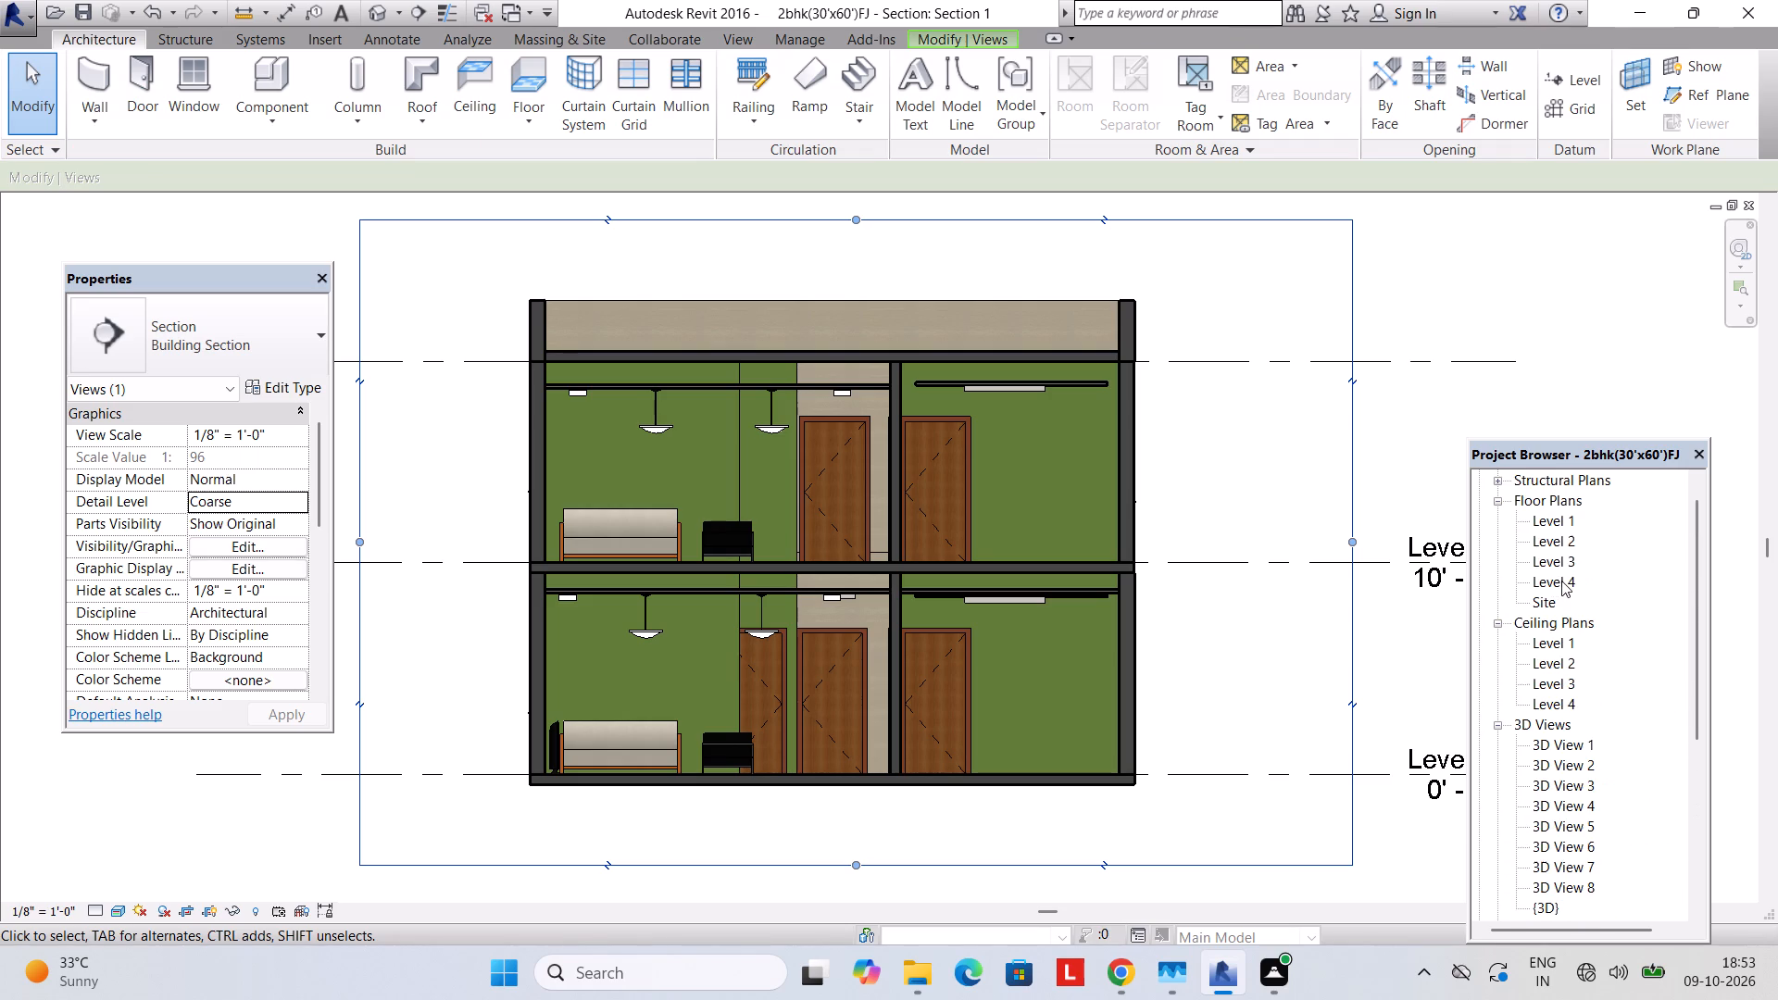
scroll(1561, 581, "up", 3)
double_click(1558, 542)
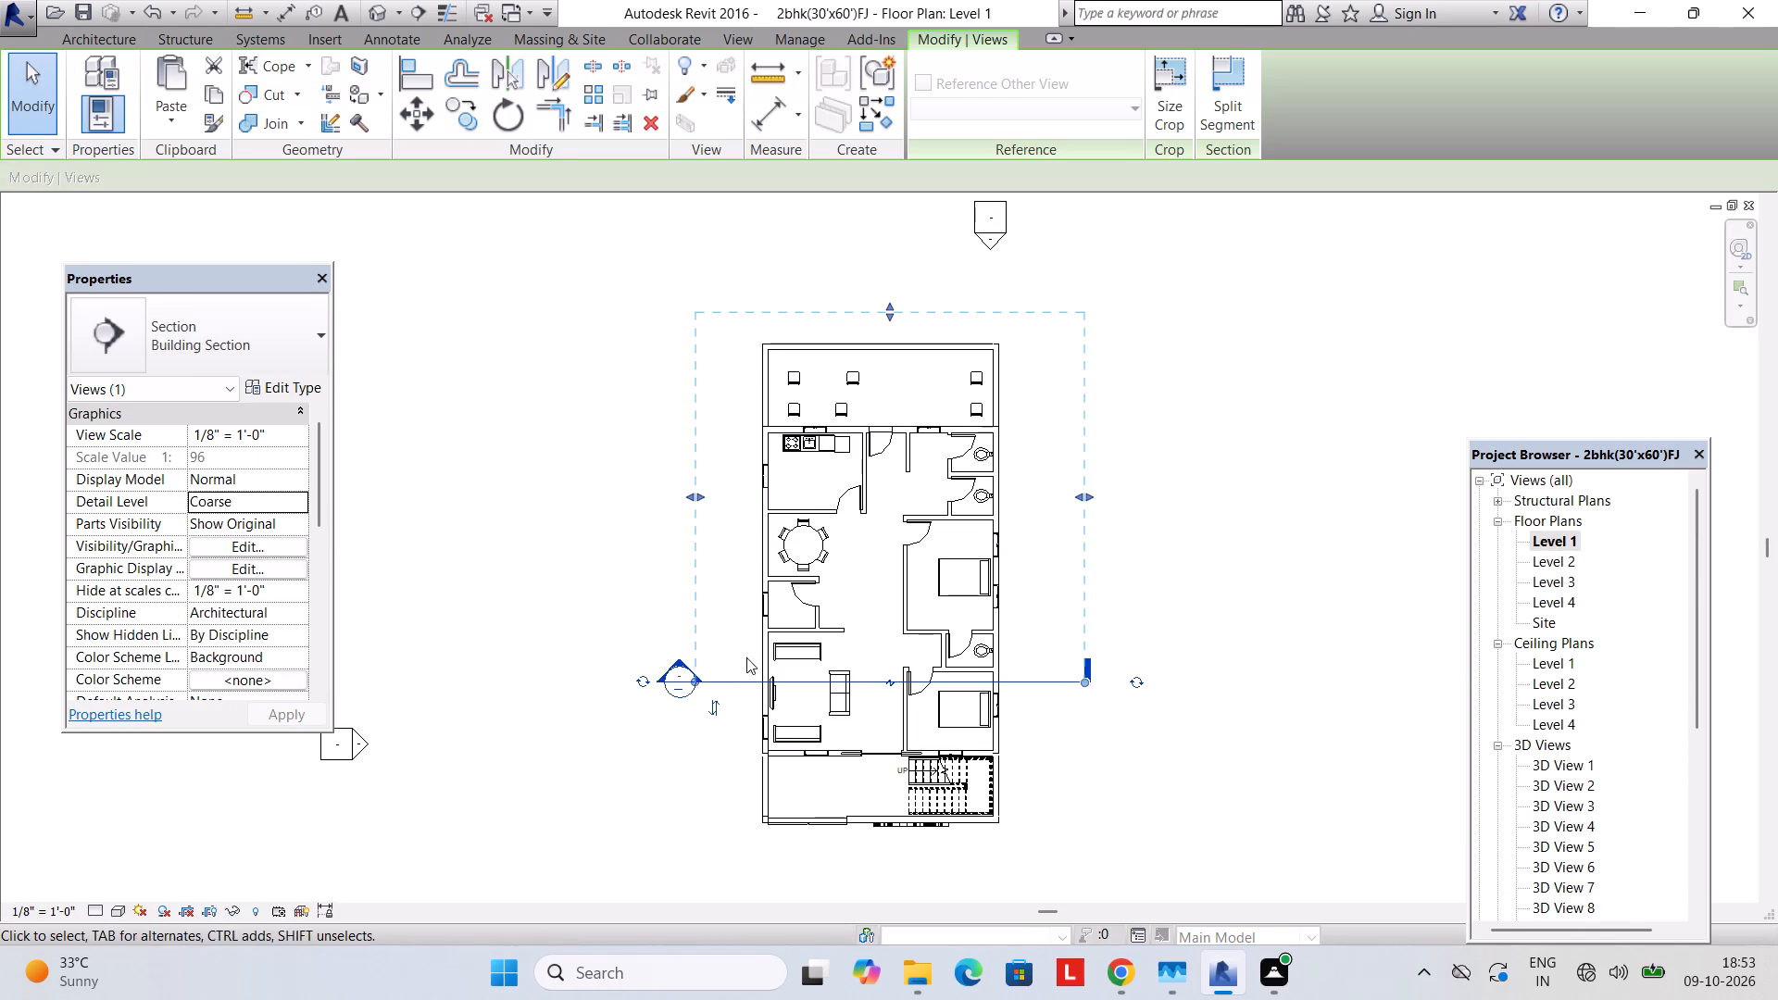
left_click(713, 676)
key("Delete")
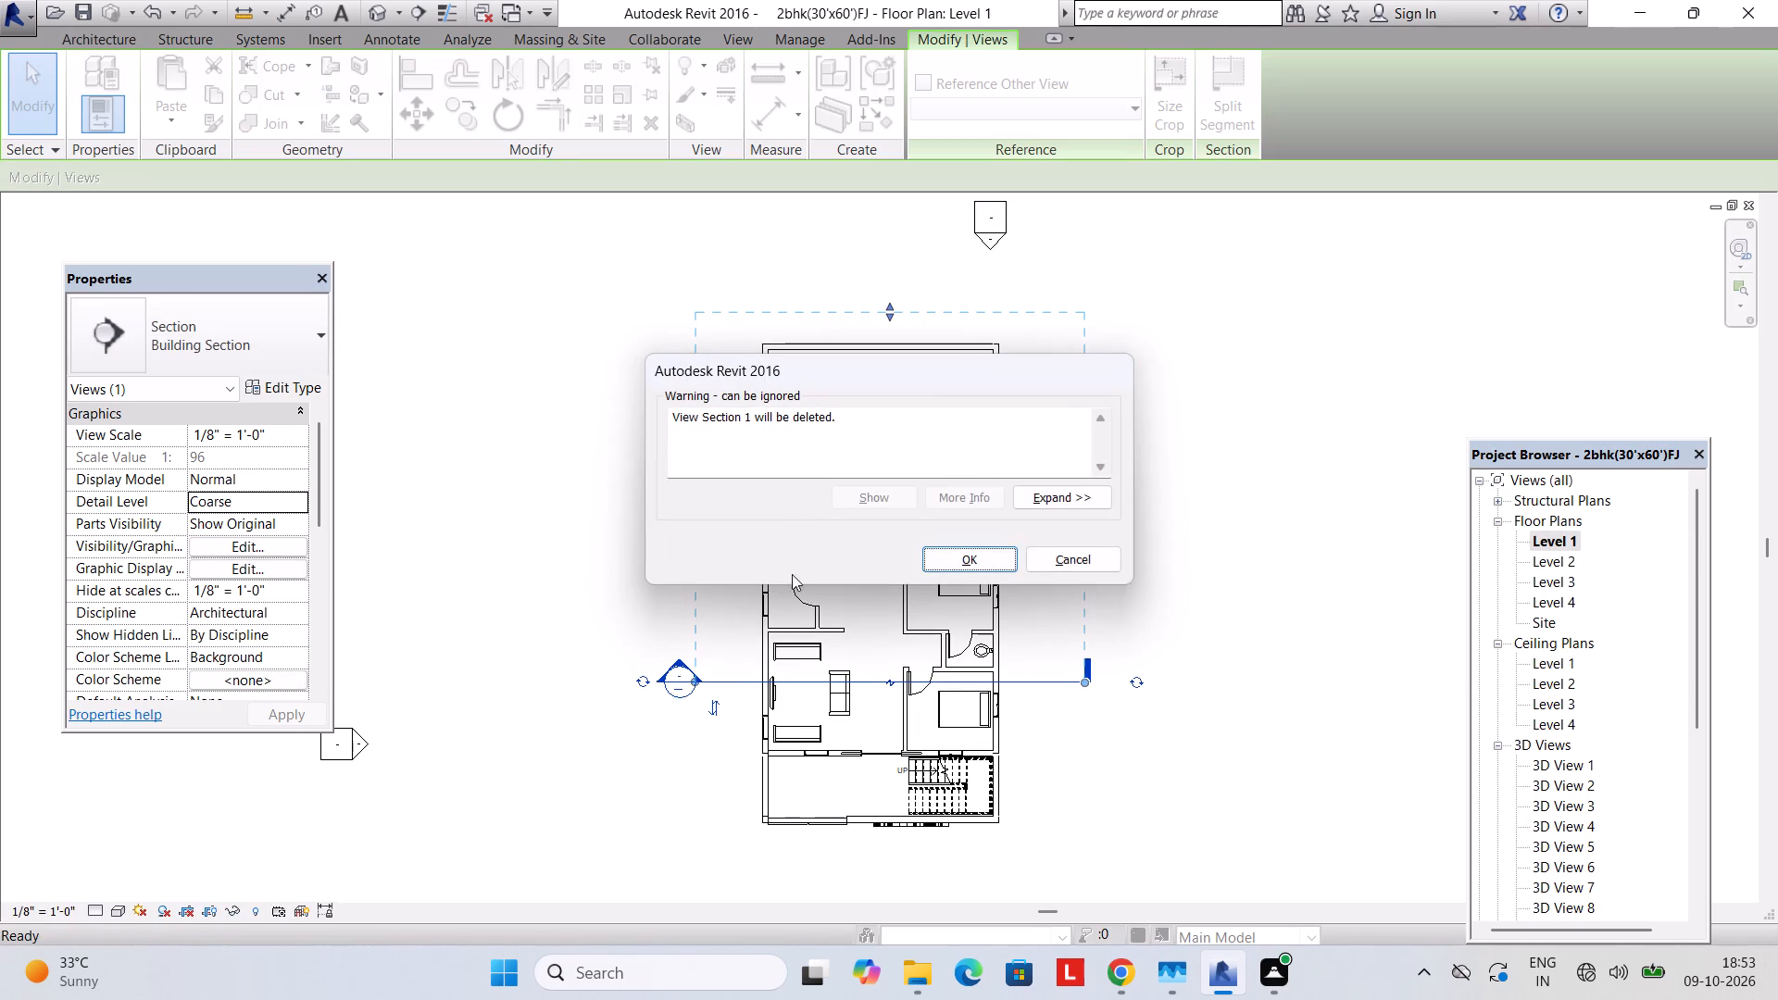
left_click(976, 562)
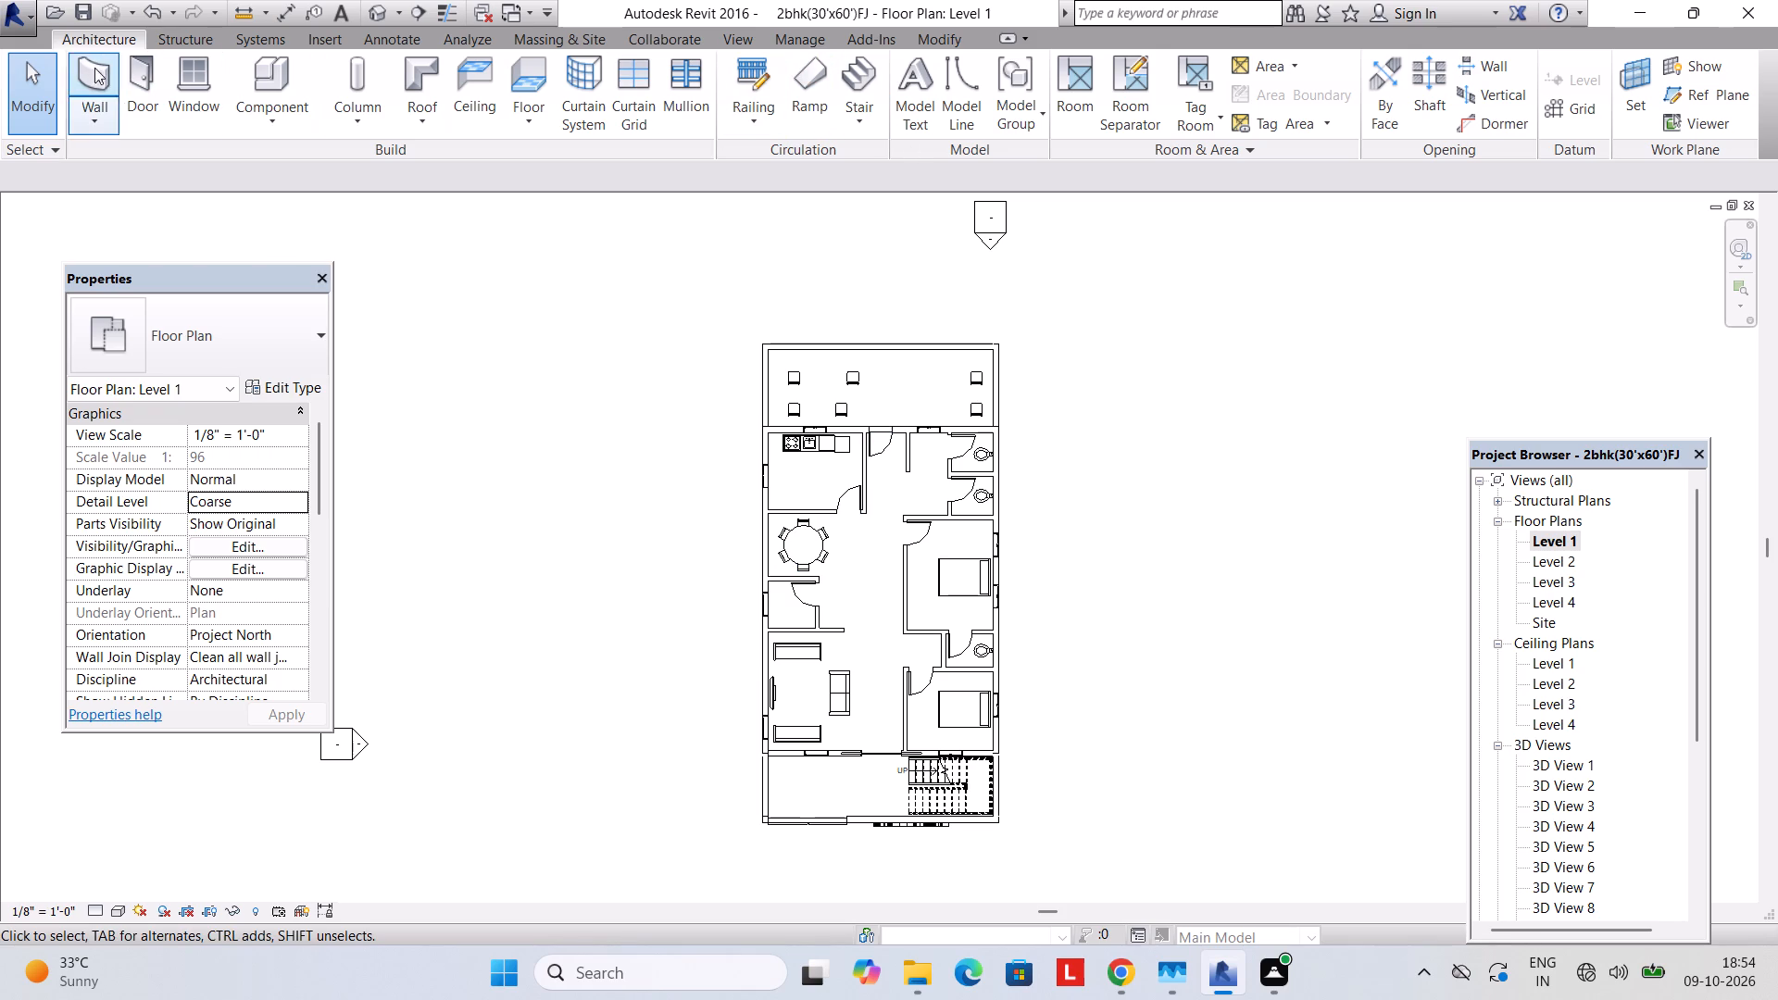
Draw a lengthwise building section through the Level 1 plan from rear to front, flipped to look toward the living, dining and kitchen side.
left_click(717, 45)
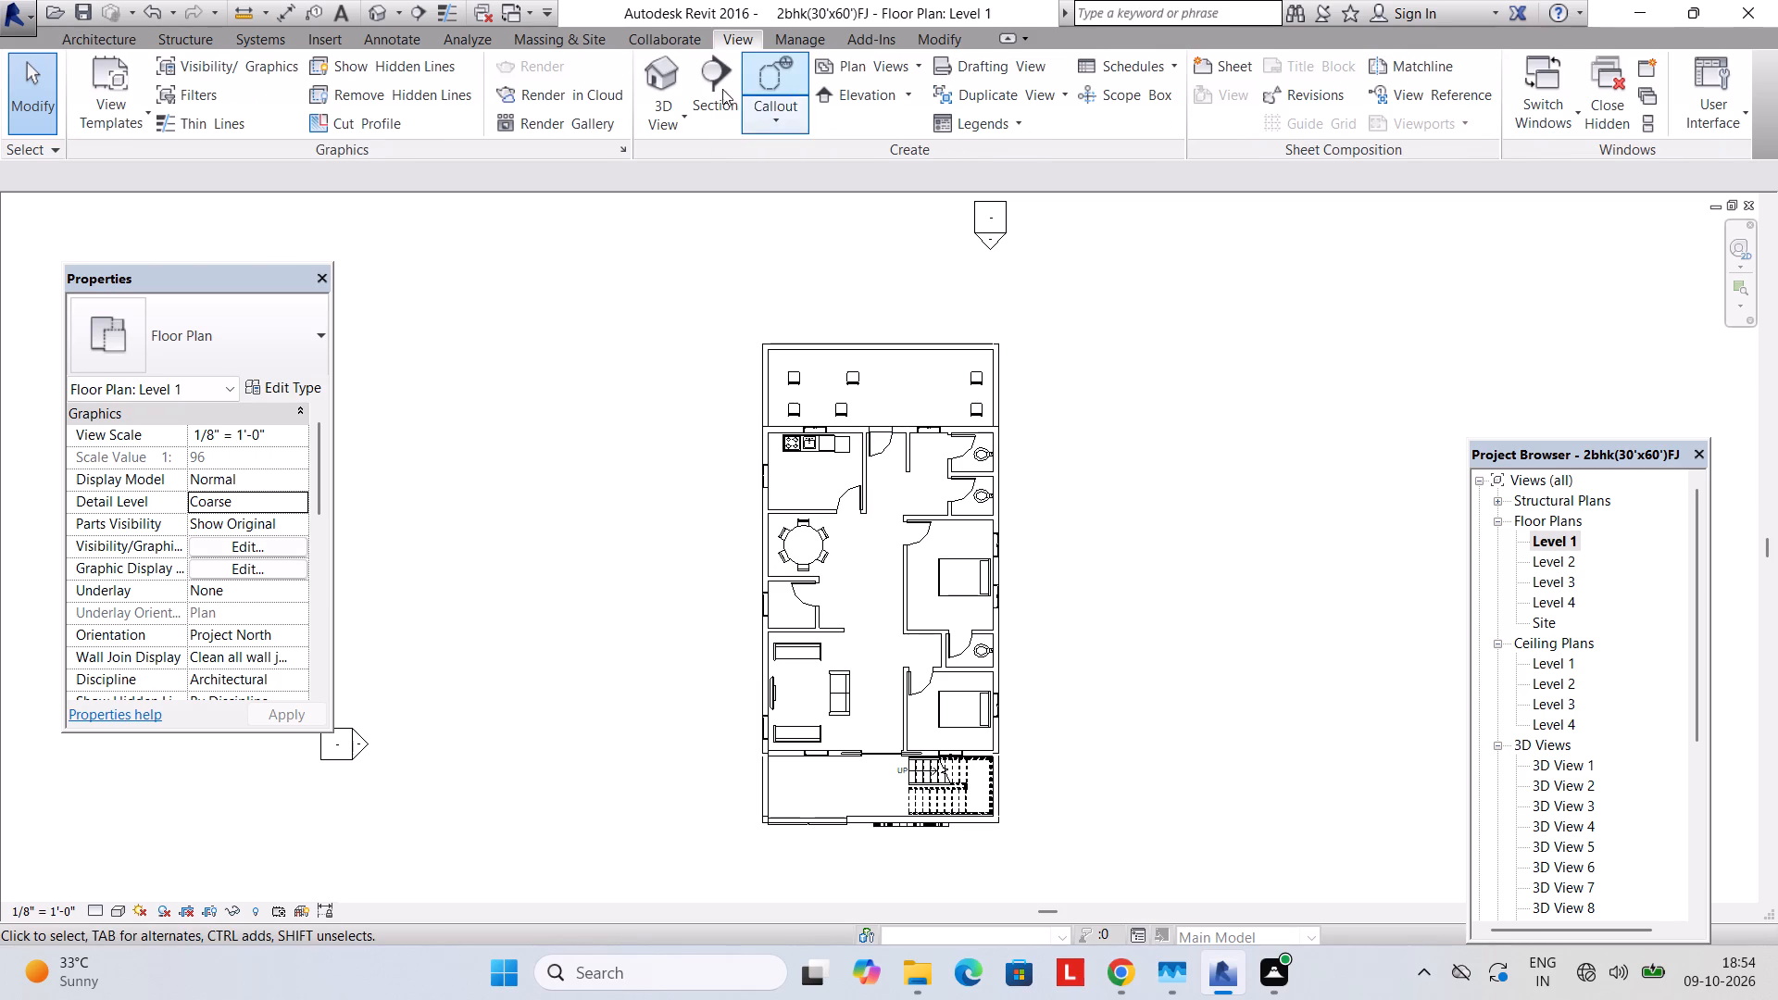
left_click(704, 77)
left_click(859, 298)
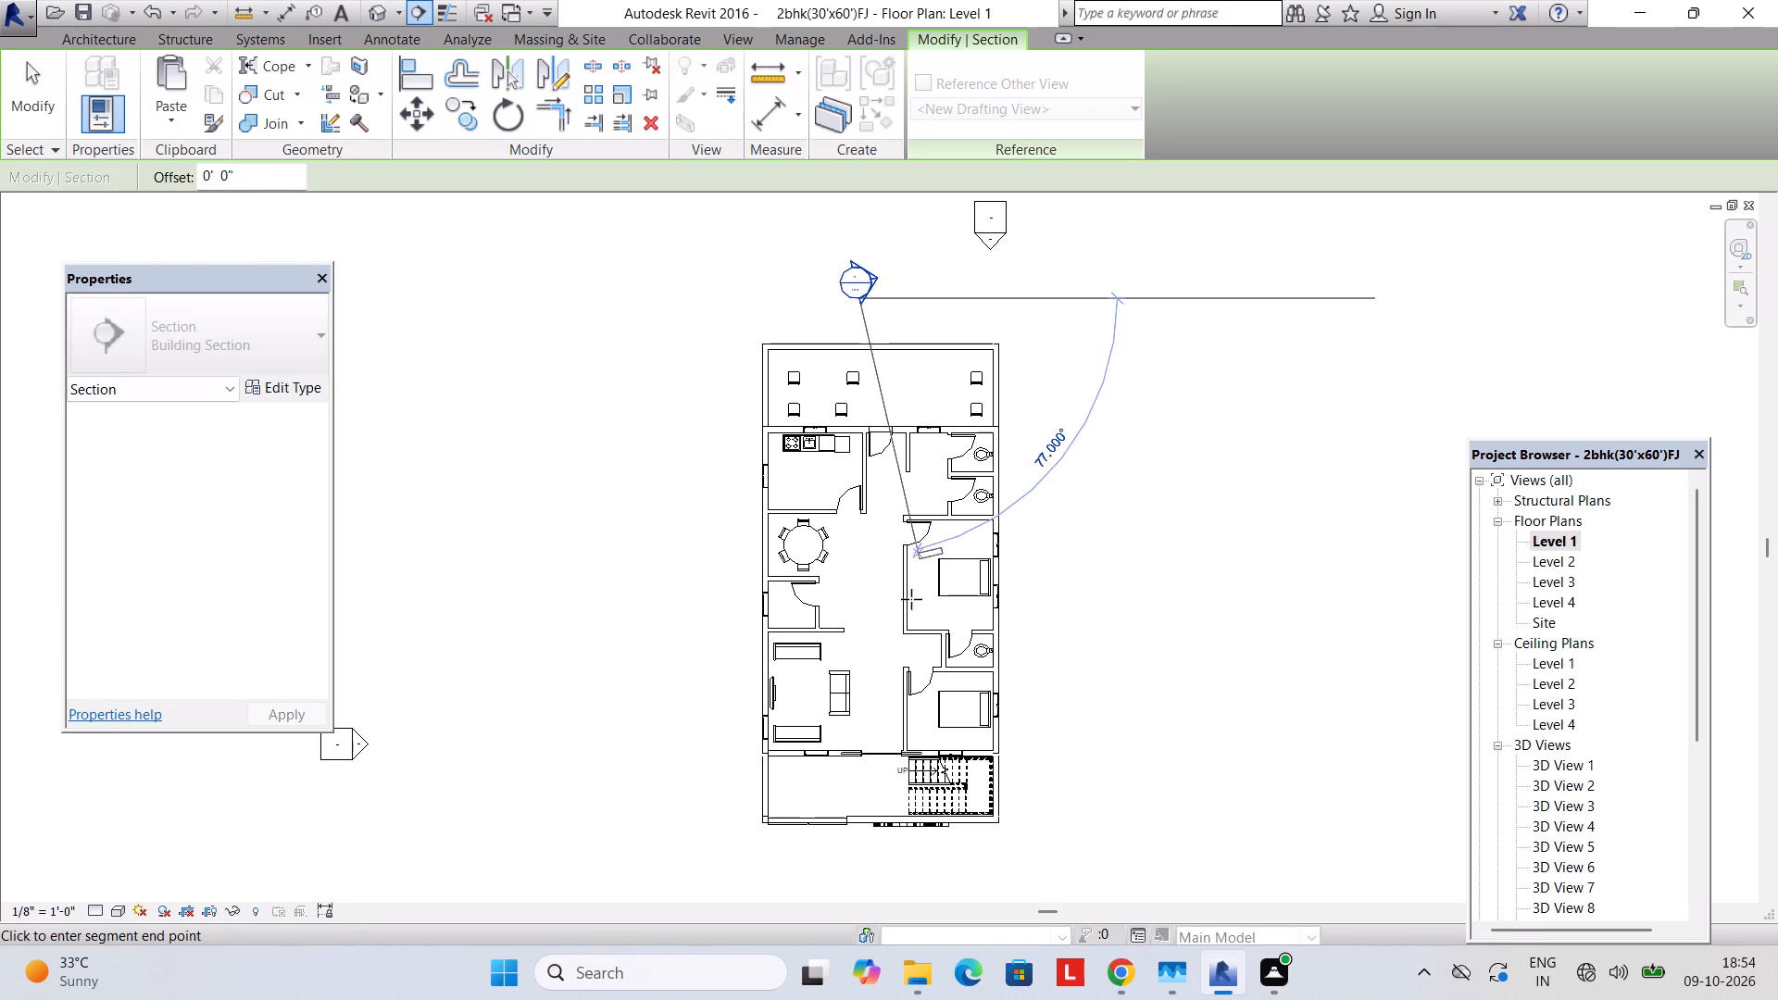
left_click(870, 856)
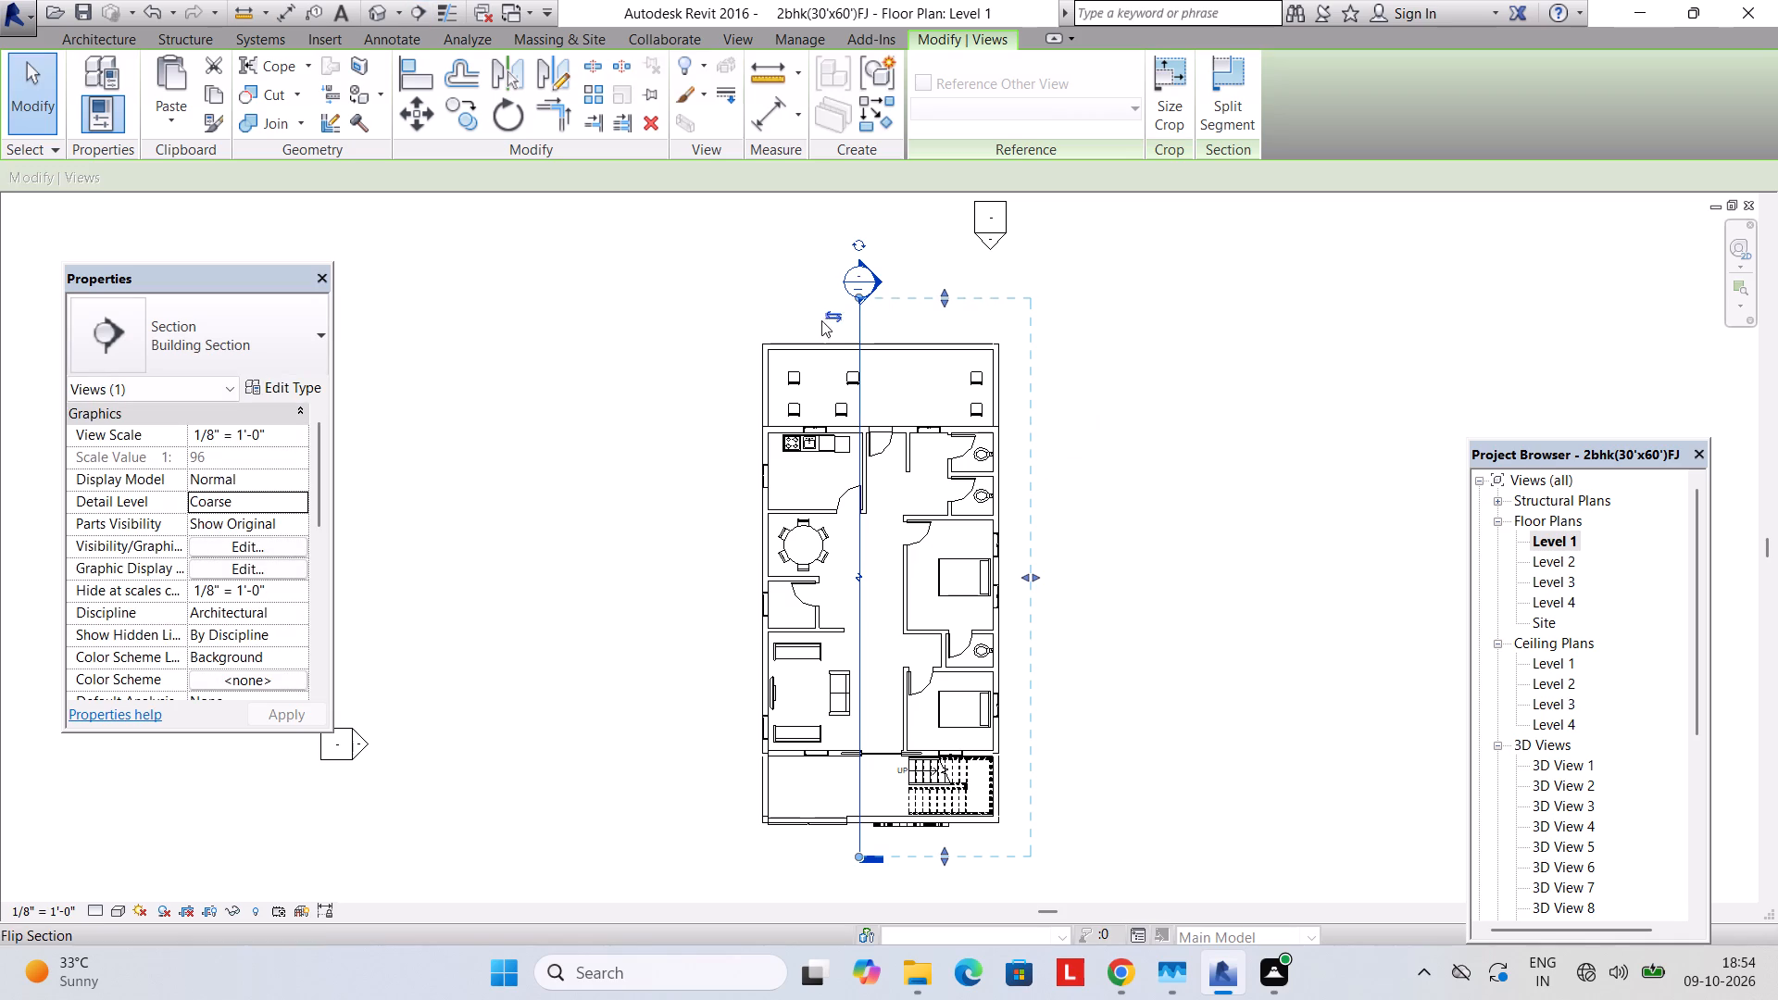
left_click(831, 311)
Open the new lengthwise section view and set its visual style to Realistic.
scroll(1559, 726, "down", 9)
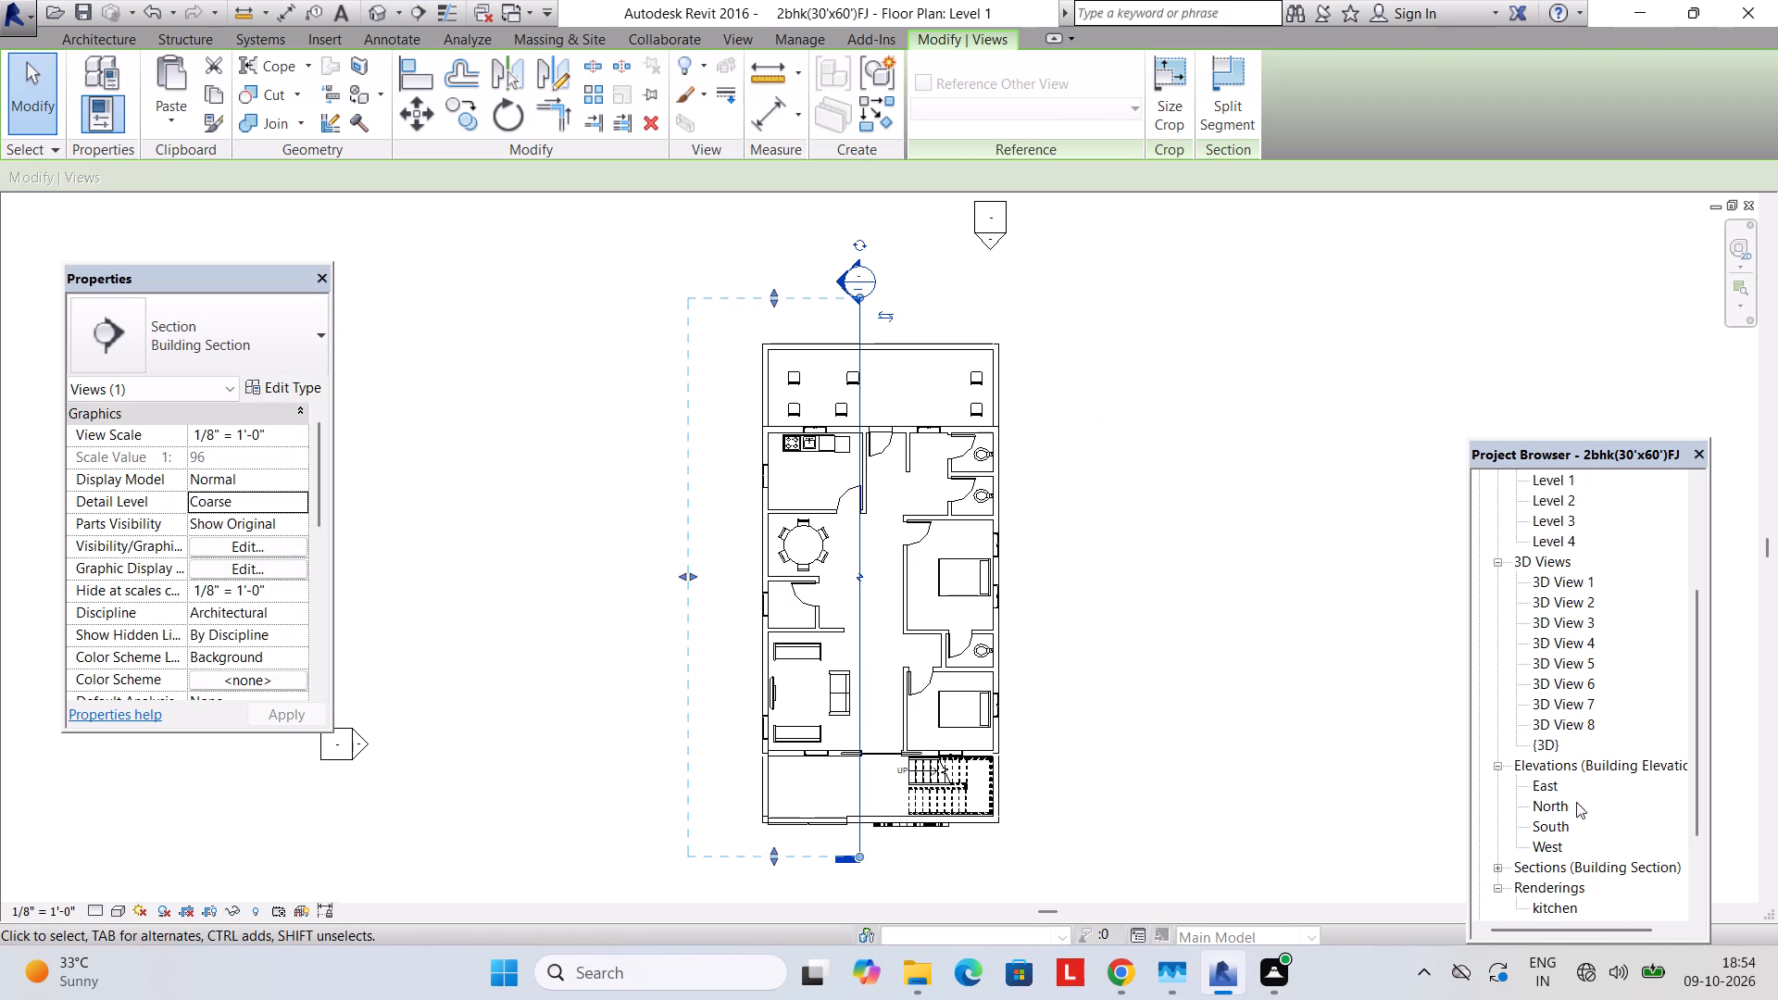
double_click(1571, 864)
double_click(1561, 885)
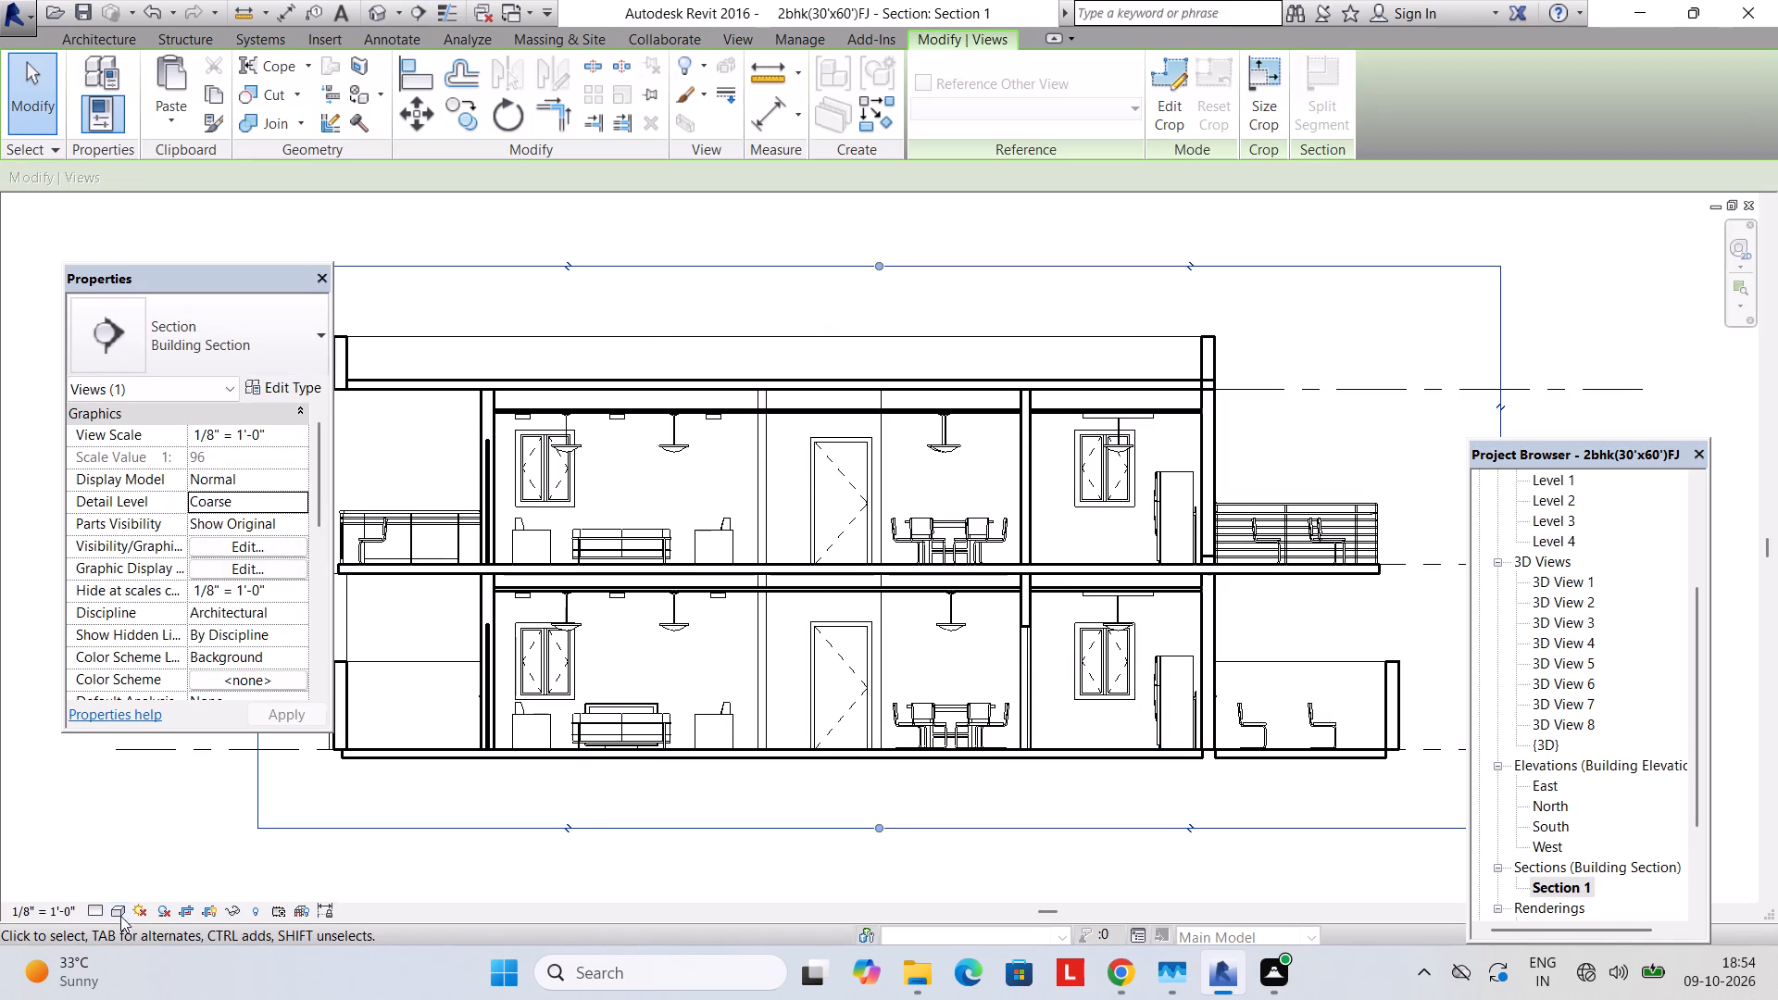
left_click(113, 911)
left_click(149, 861)
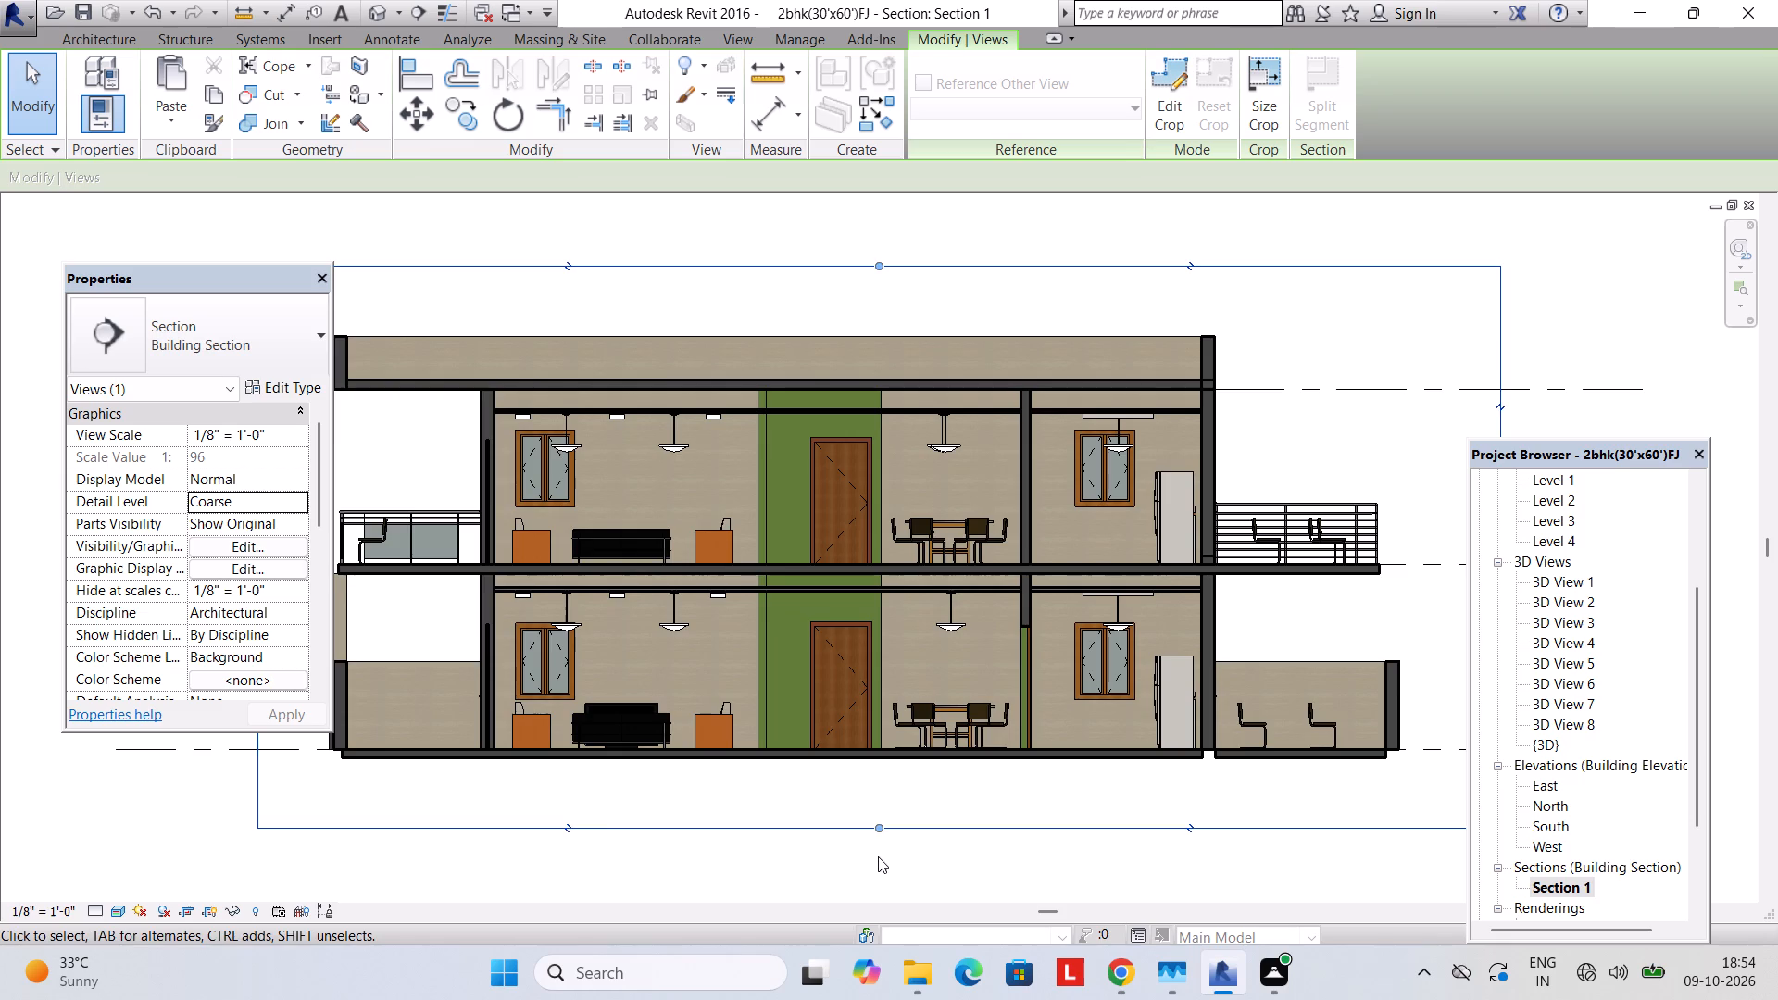
scroll(878, 856, "down", 2)
scroll(878, 856, "up", 2)
middle_click_drag(878, 857, 1211, 847)
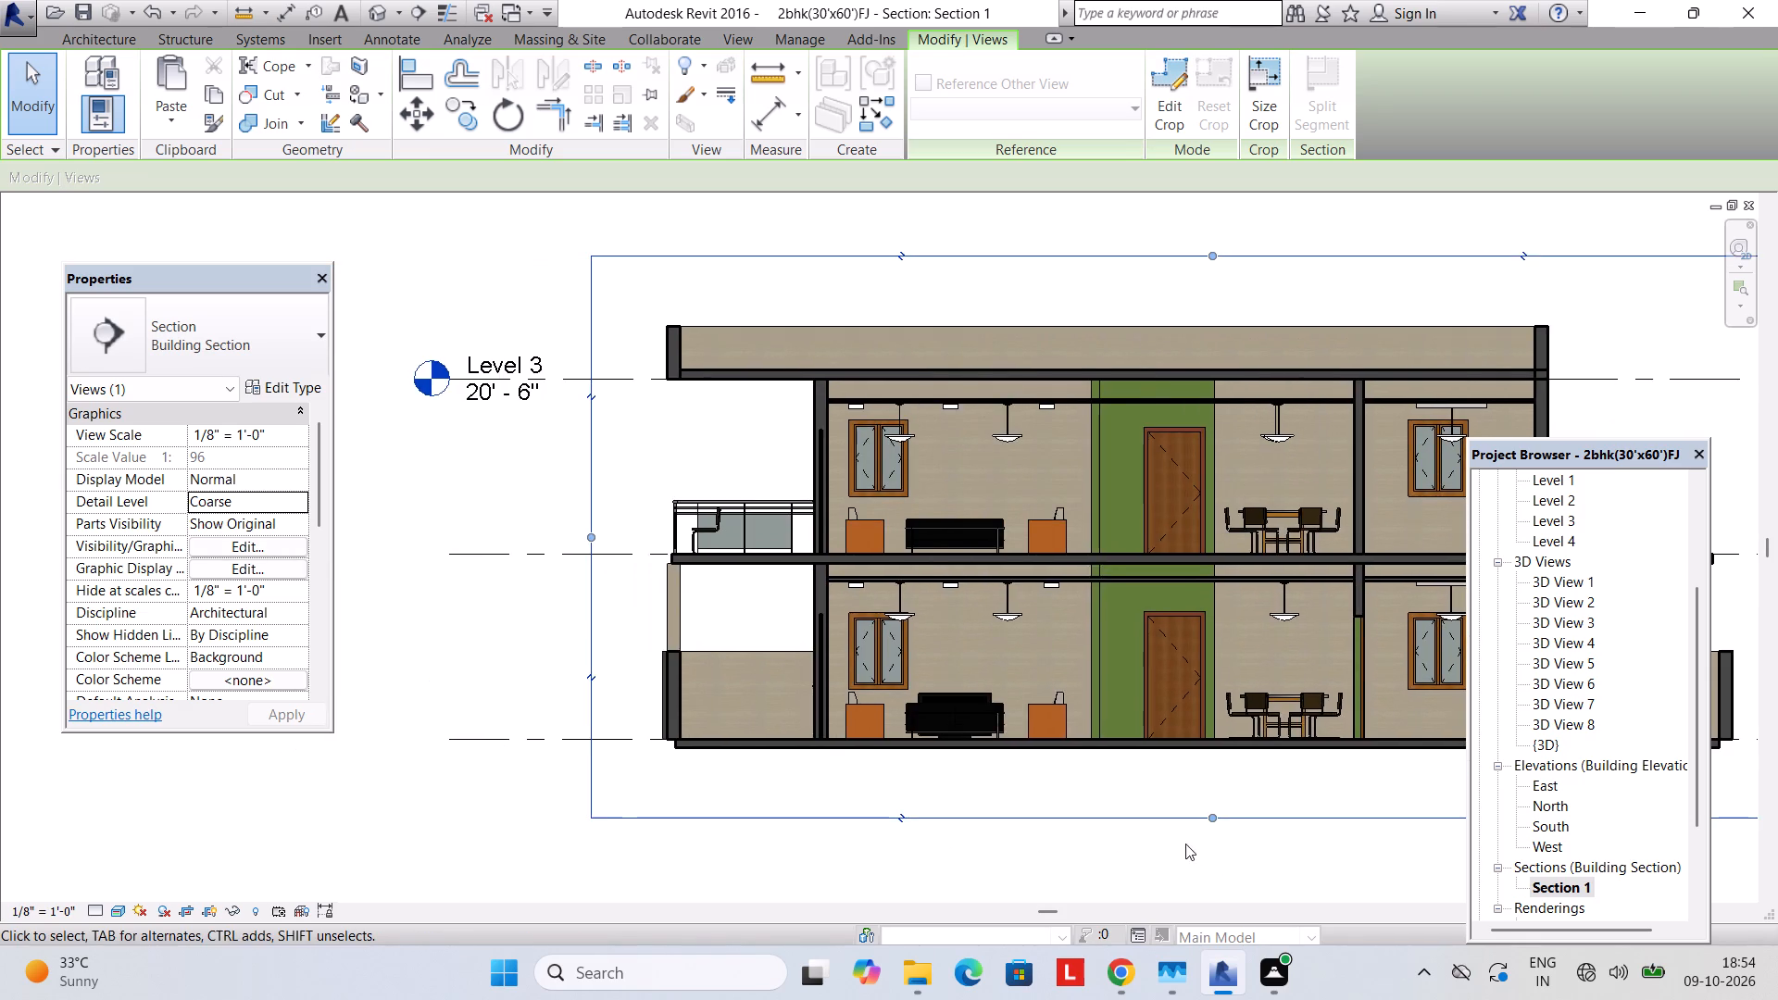
scroll(1185, 843, "down", 2)
middle_click_drag(1176, 849, 1113, 822)
Return to the Level 1 floor plan and save the project.
scroll(1513, 631, "up", 7)
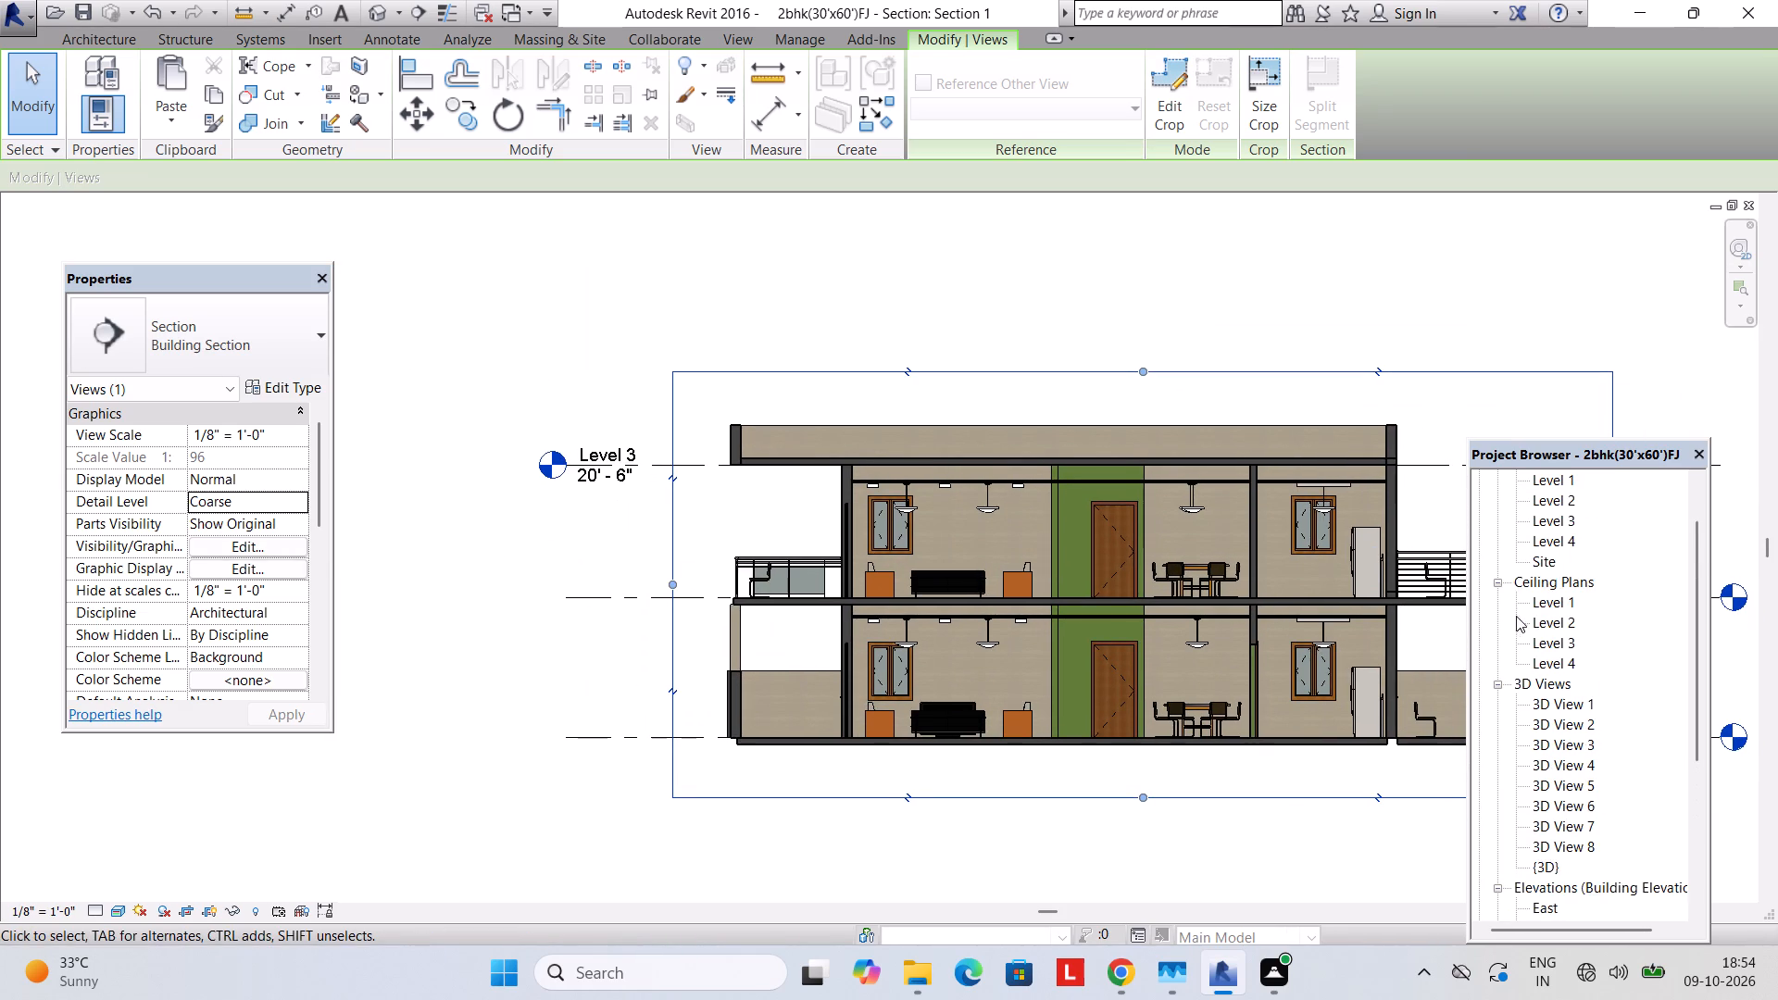
scroll(1537, 560, "up", 2)
double_click(1542, 538)
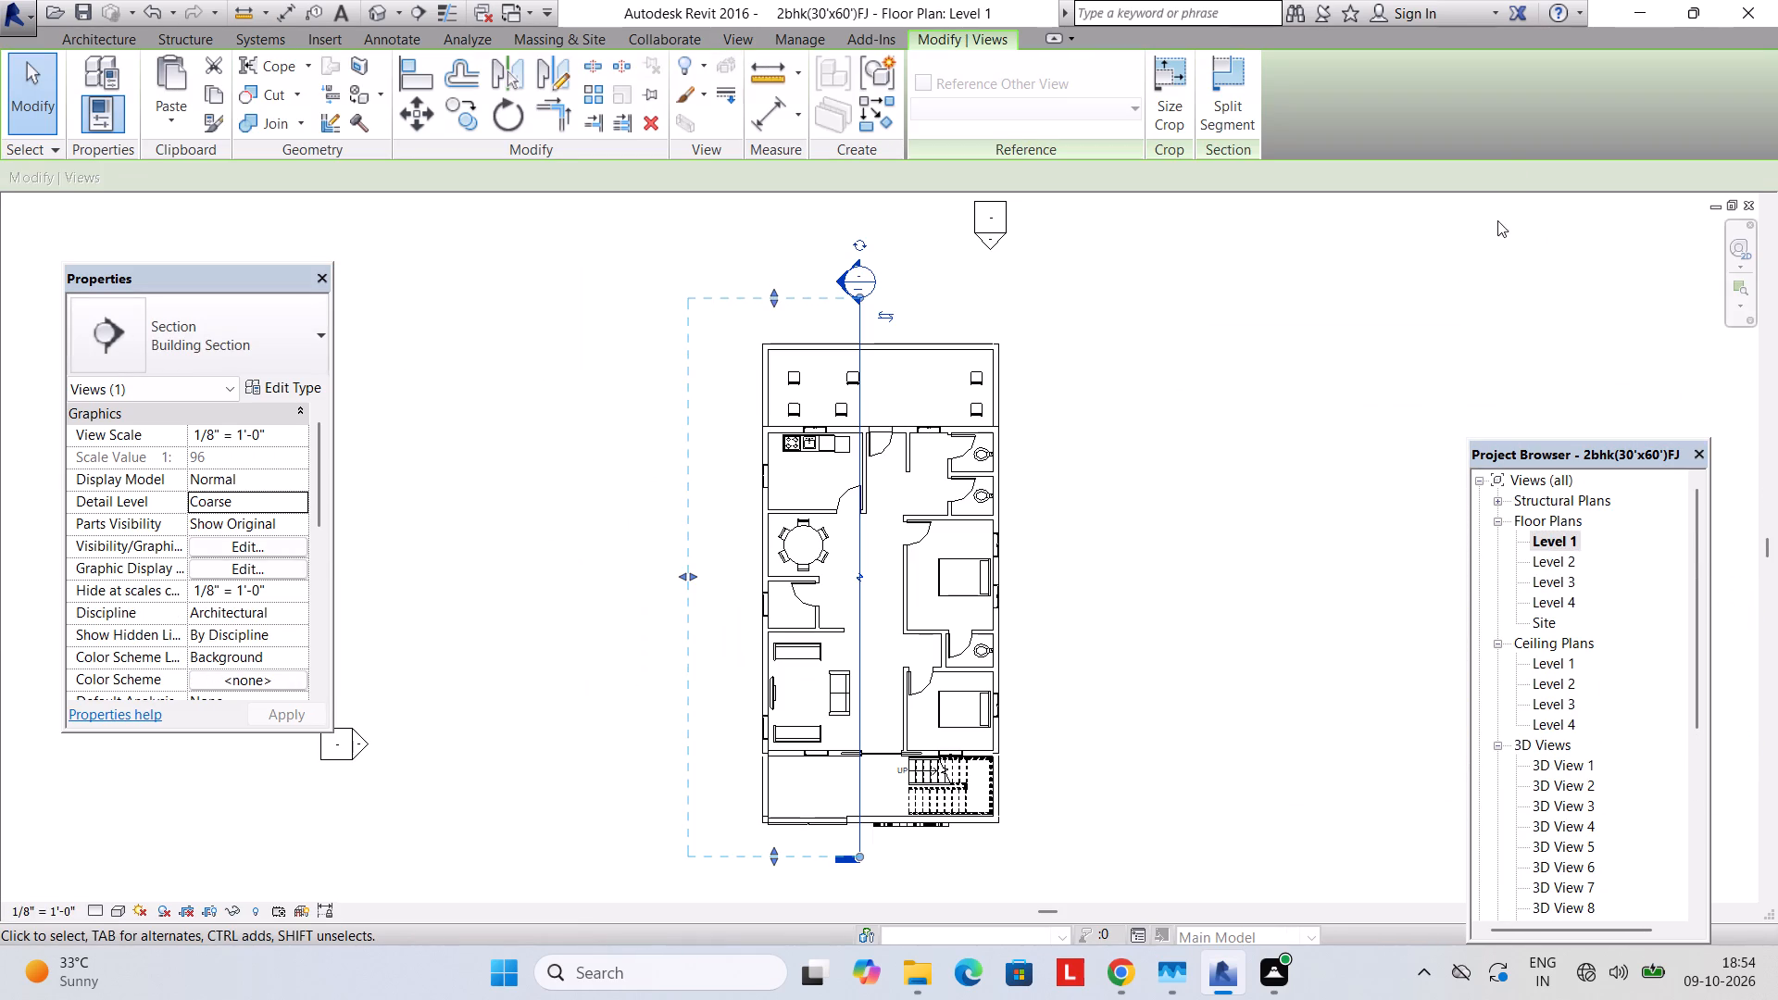
key("ctrl+s")
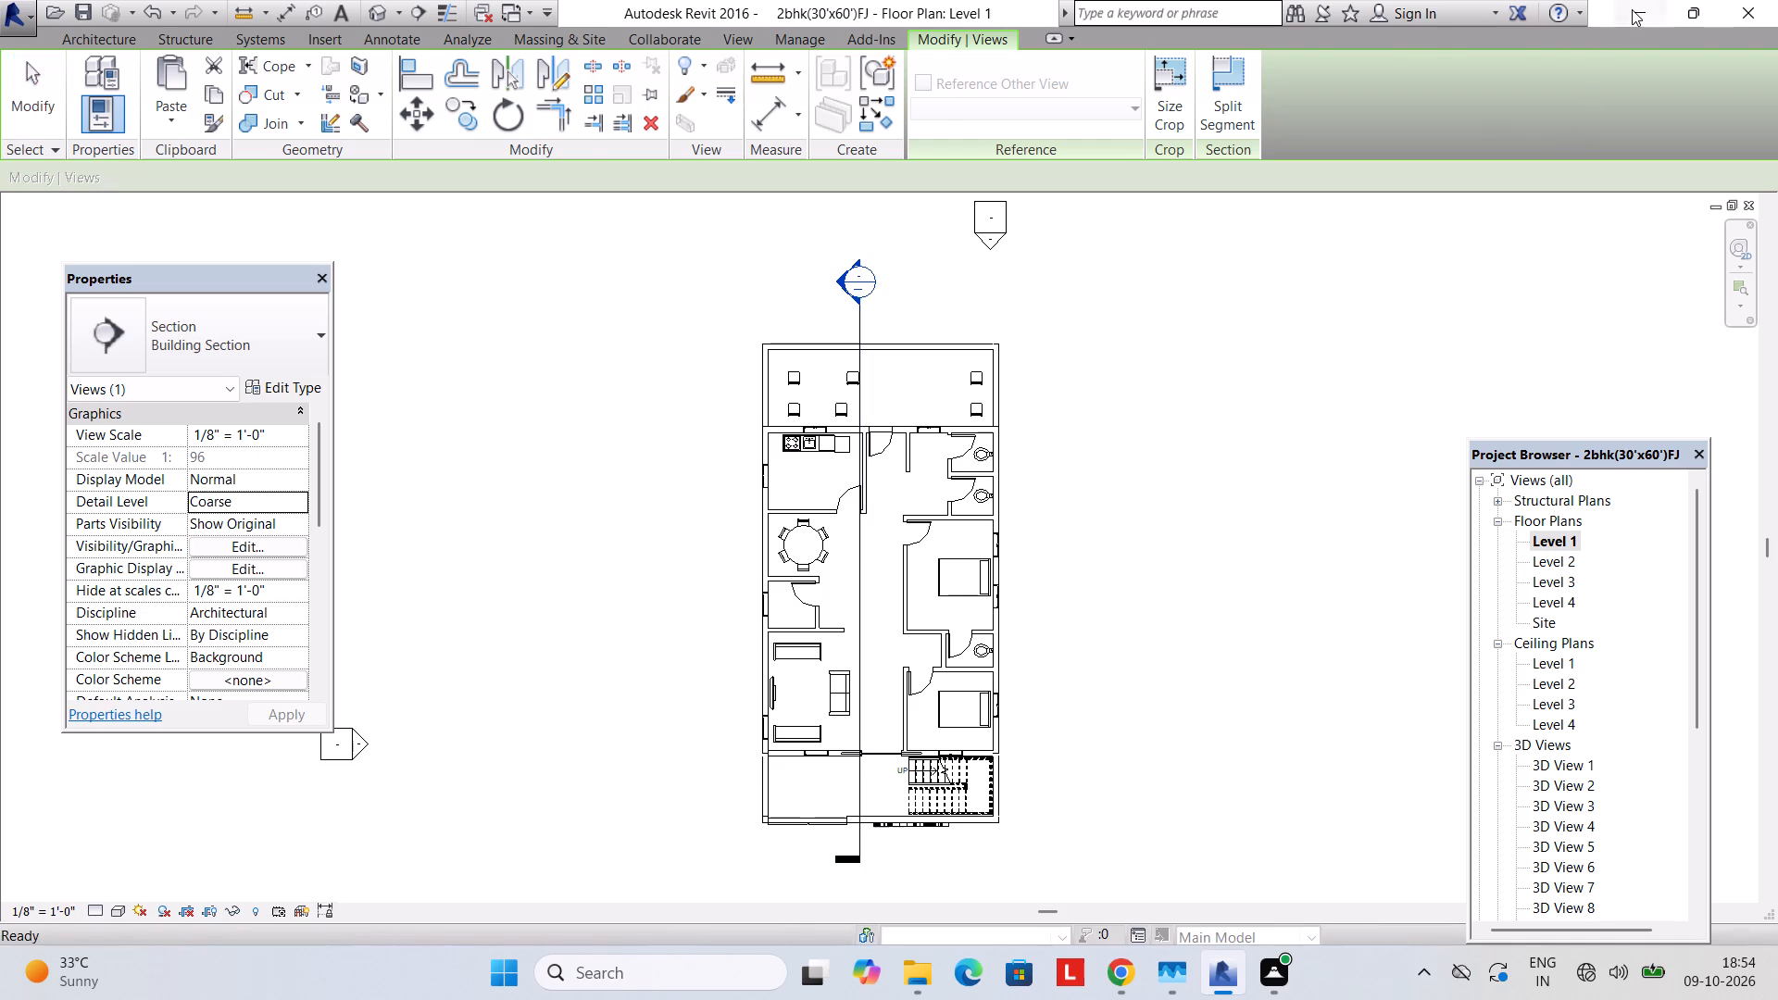